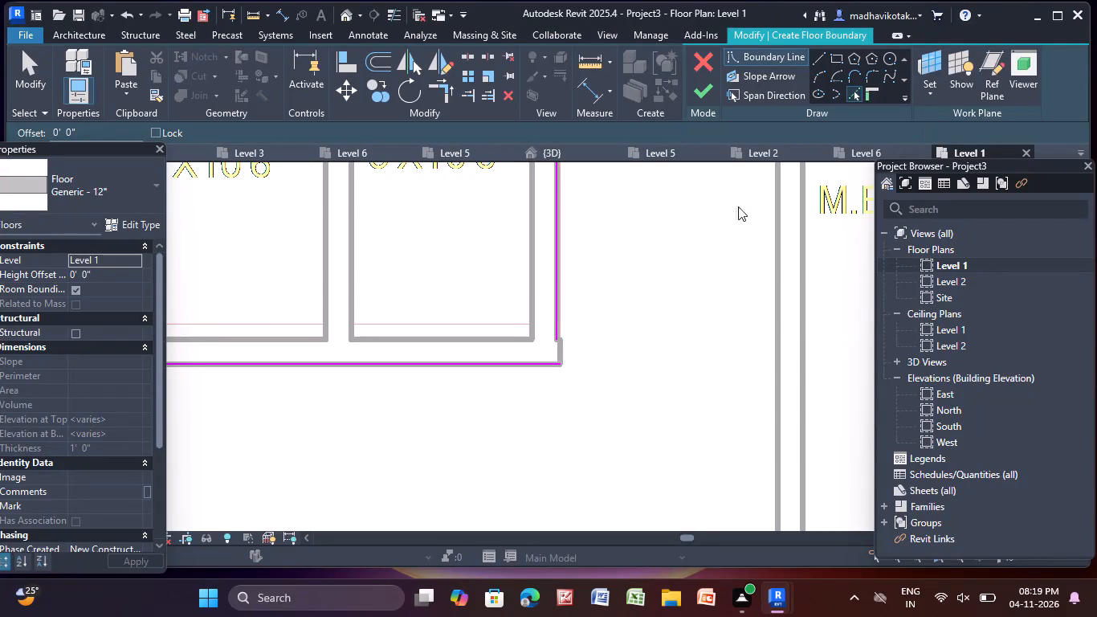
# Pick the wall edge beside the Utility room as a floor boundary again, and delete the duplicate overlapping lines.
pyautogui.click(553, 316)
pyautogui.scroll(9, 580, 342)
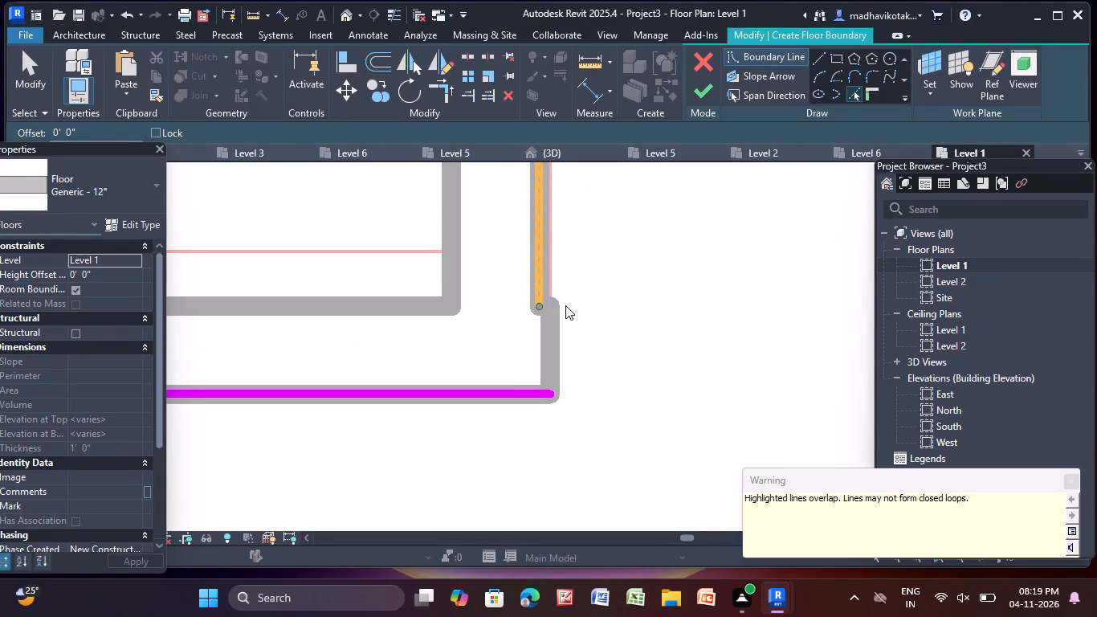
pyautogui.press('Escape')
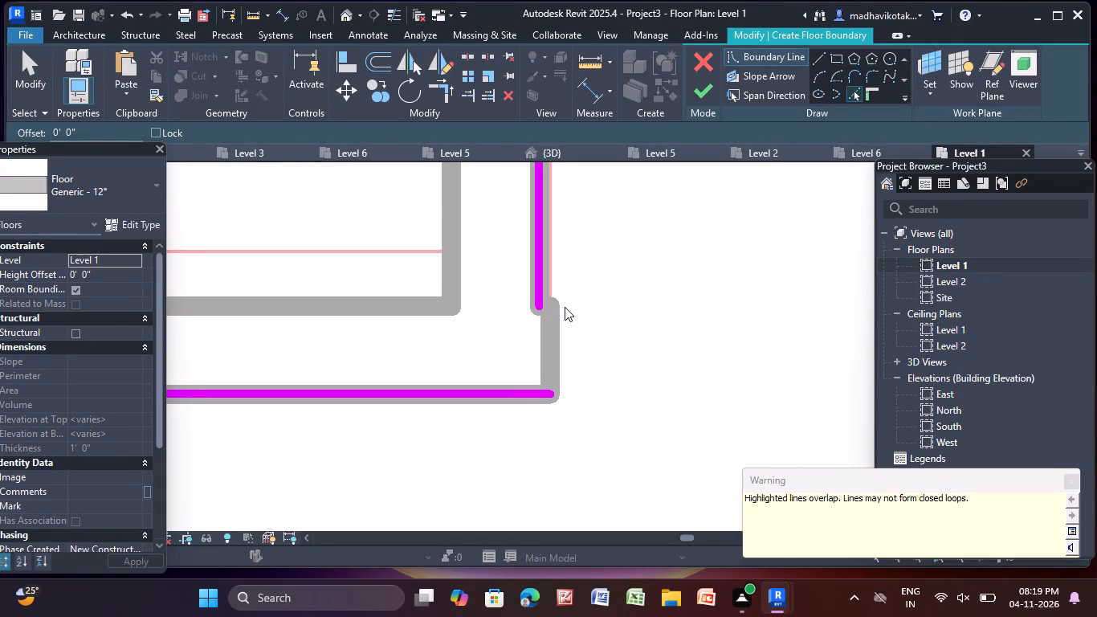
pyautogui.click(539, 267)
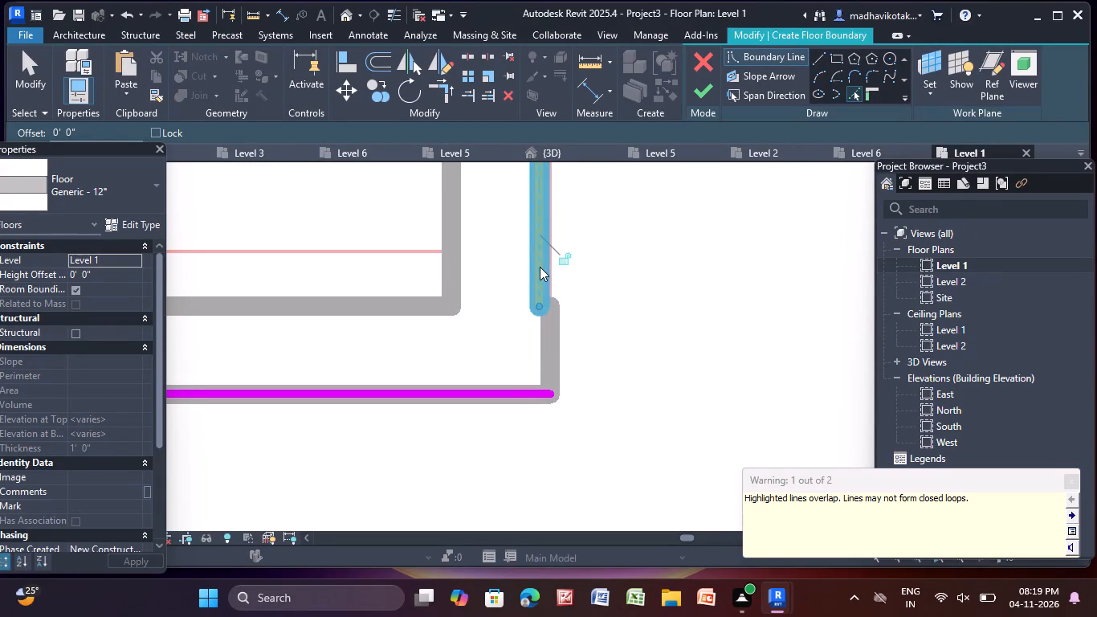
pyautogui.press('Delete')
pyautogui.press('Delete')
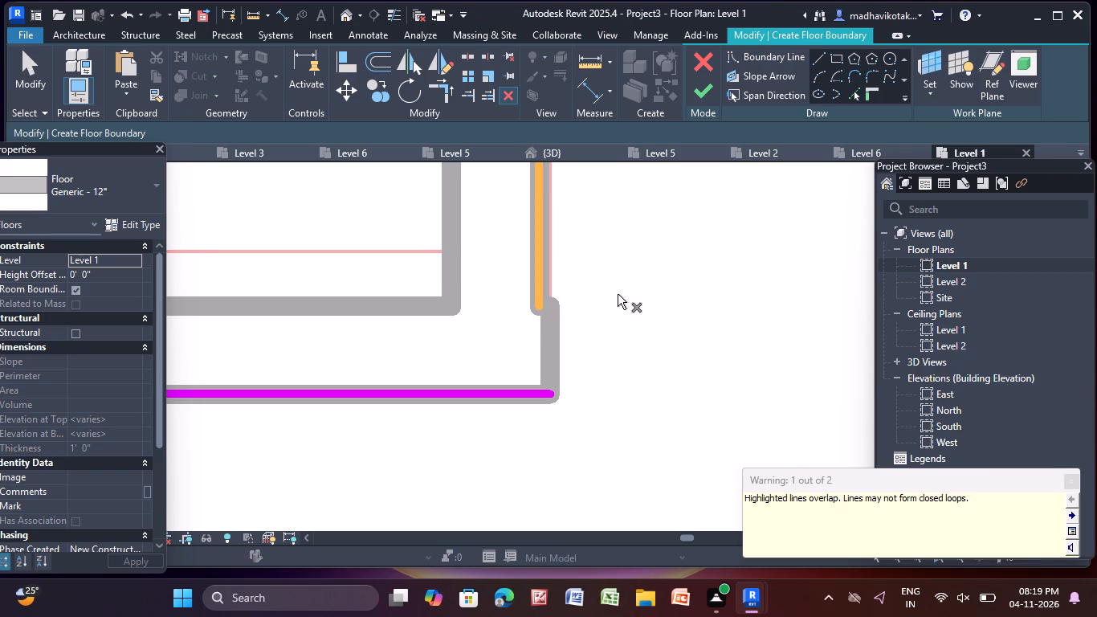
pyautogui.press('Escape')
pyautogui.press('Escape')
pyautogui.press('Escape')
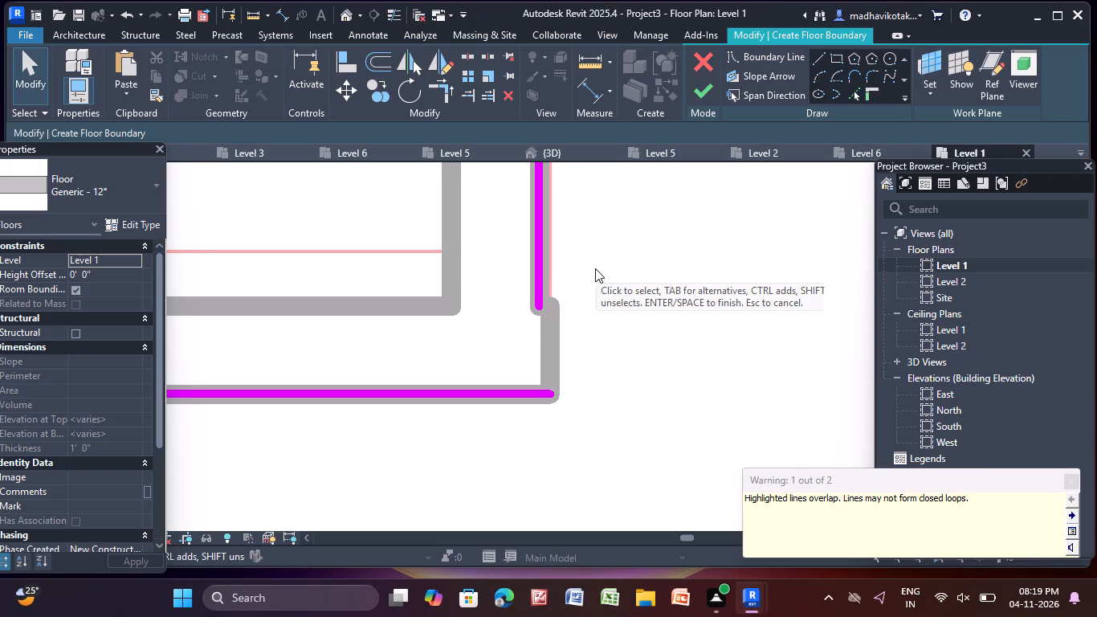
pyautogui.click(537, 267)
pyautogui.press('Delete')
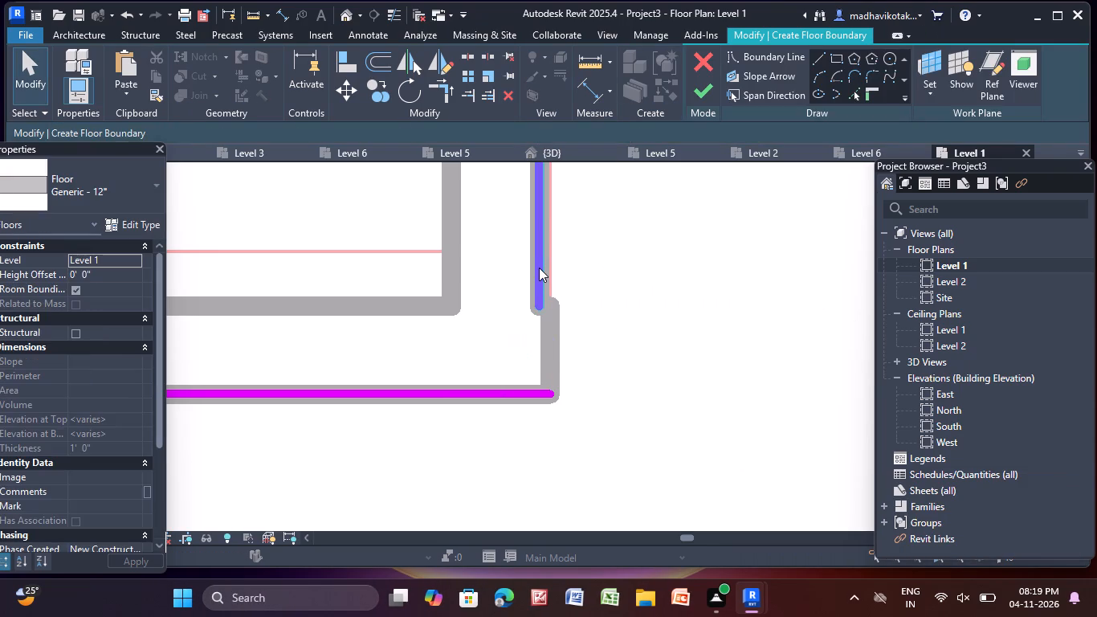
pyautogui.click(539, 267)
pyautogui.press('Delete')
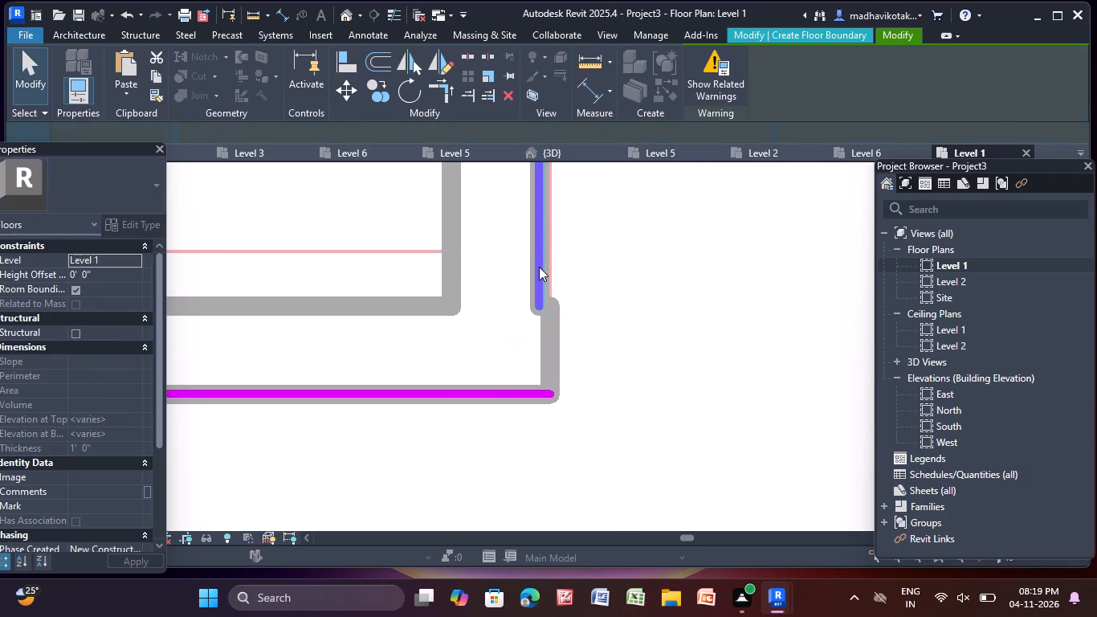
# Extend the lower end of the unit's right boundary line to meet the bottom boundary line below the Utility room.
pyautogui.click(537, 267)
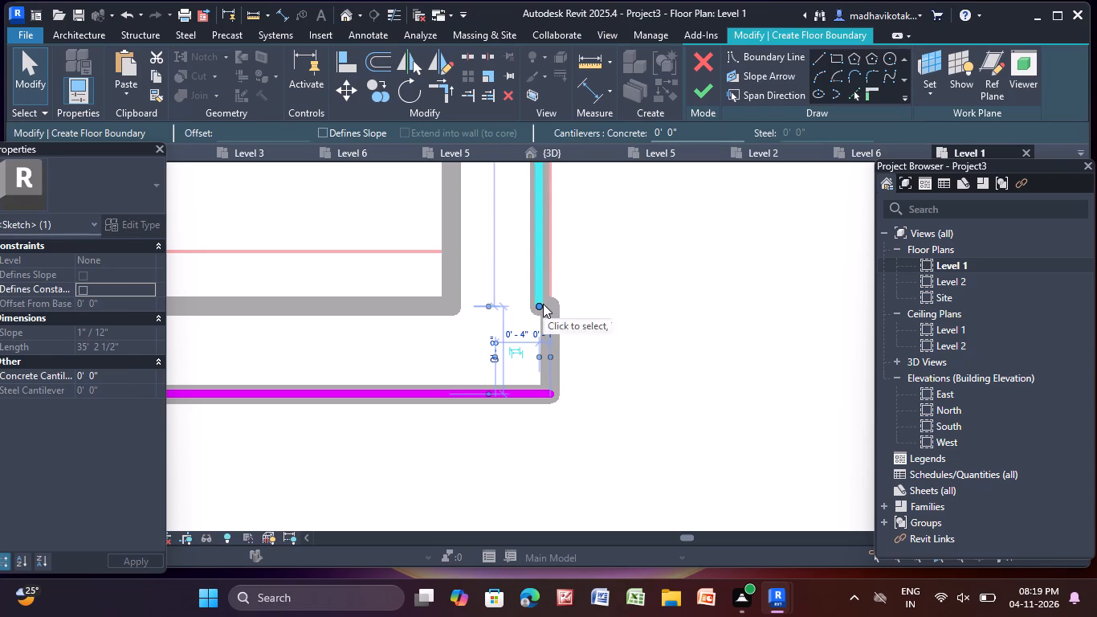
pyautogui.moveTo(539, 308); pyautogui.dragTo(550, 389)
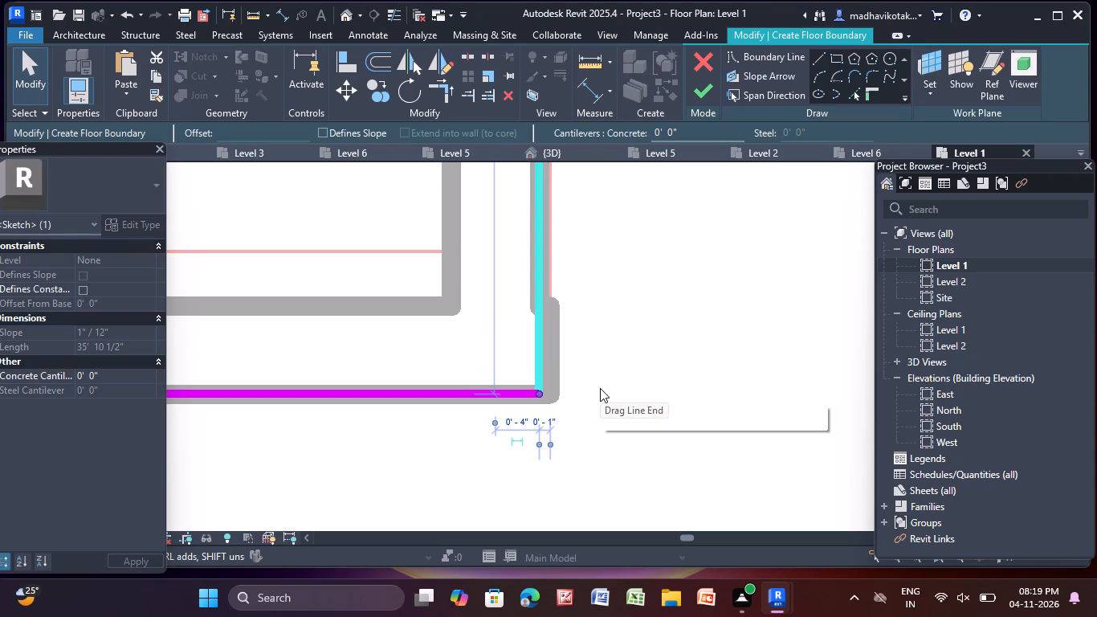
pyautogui.press('Escape')
# Extend the upper end of the same right boundary line to meet the top boundary line at the unit's upper-right corner.
pyautogui.scroll(-4, 599, 325)
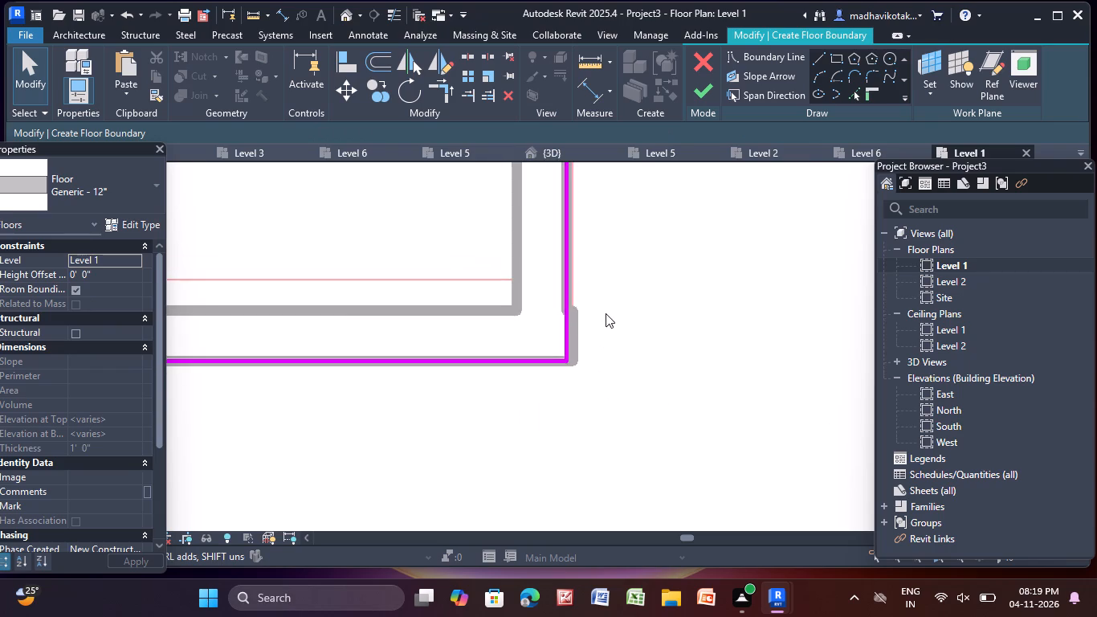
pyautogui.scroll(-12, 618, 289)
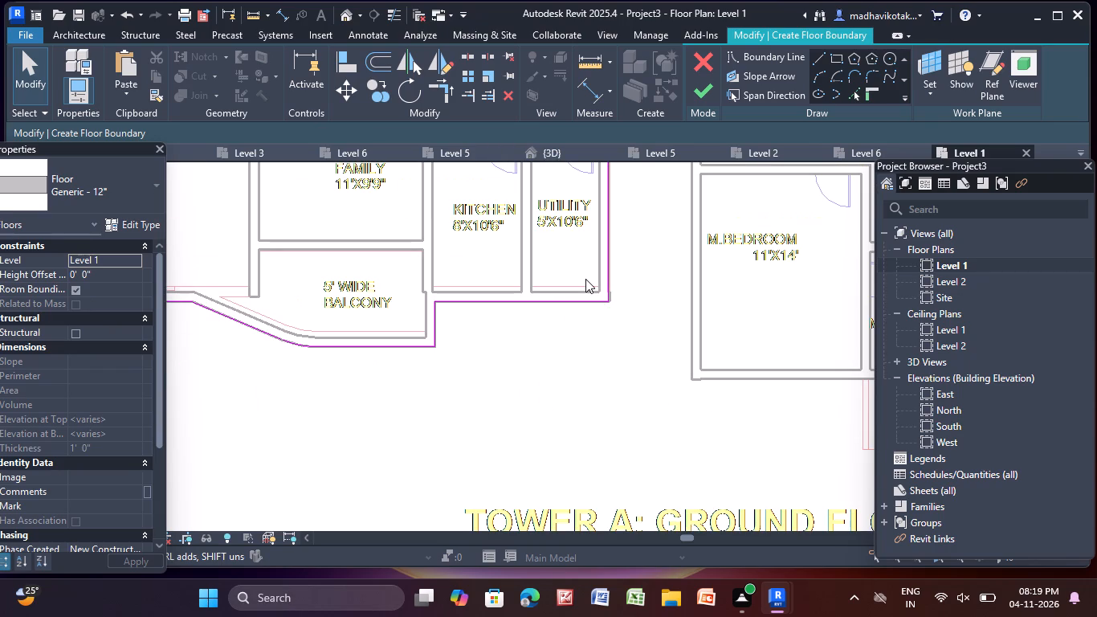
pyautogui.scroll(-1, 588, 277)
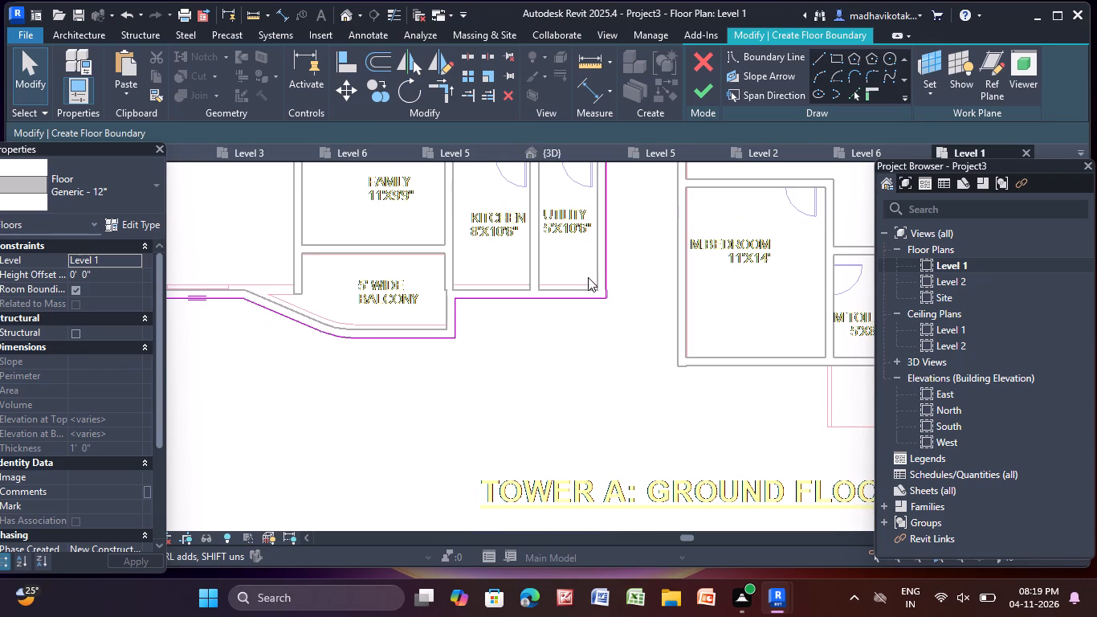
pyautogui.scroll(-3, 588, 277)
pyautogui.moveTo(589, 277); pyautogui.dragTo(573, 538, button='middle')
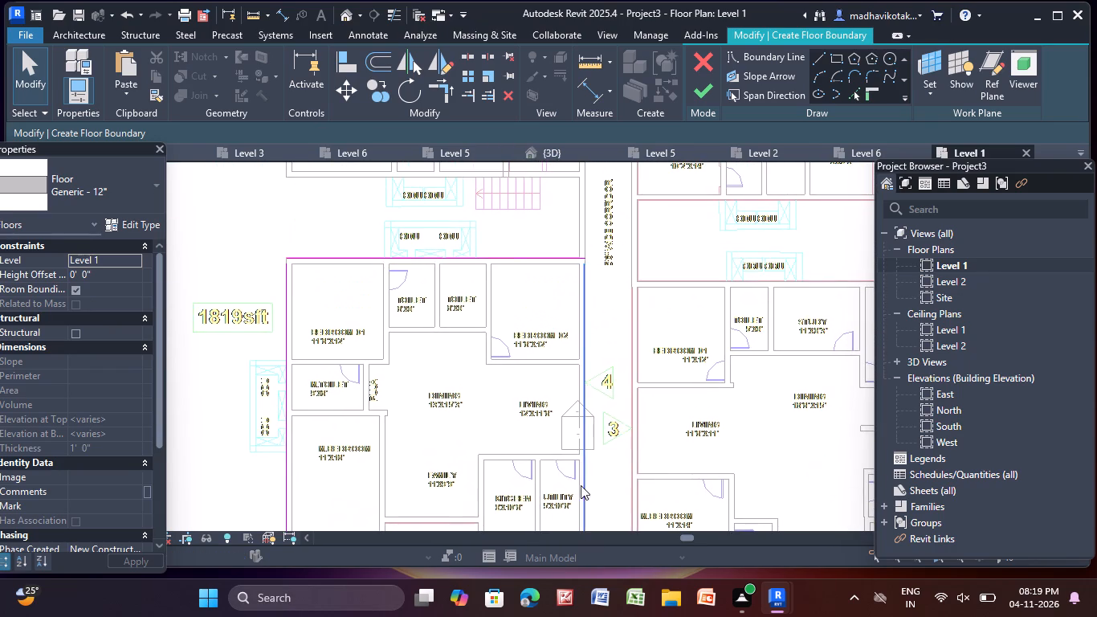
pyautogui.scroll(14, 611, 259)
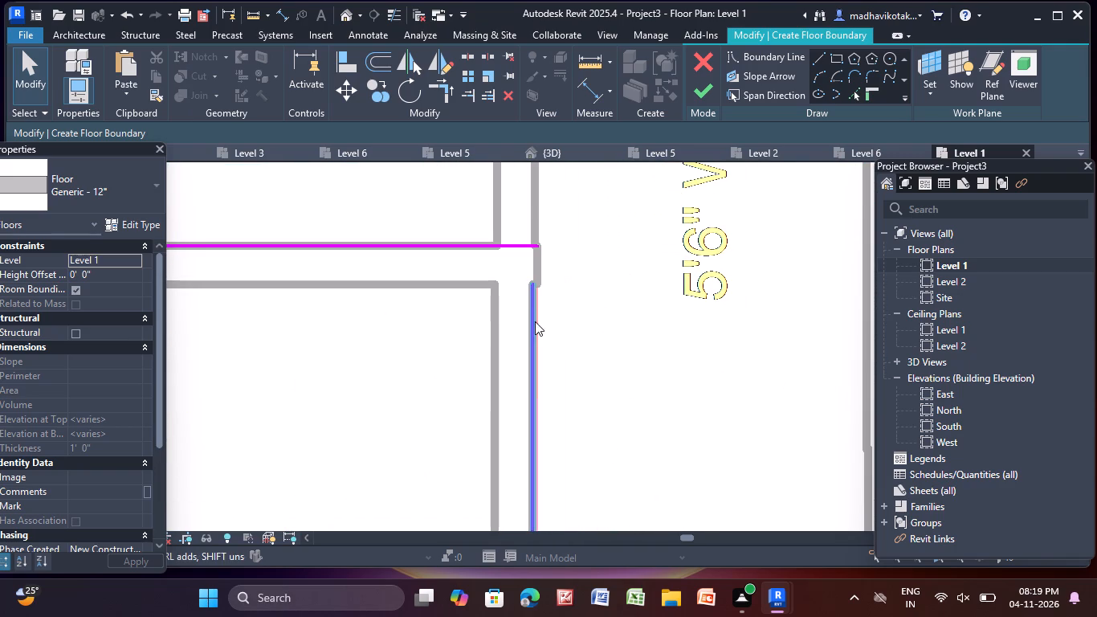
pyautogui.click(535, 321)
pyautogui.scroll(5, 542, 307)
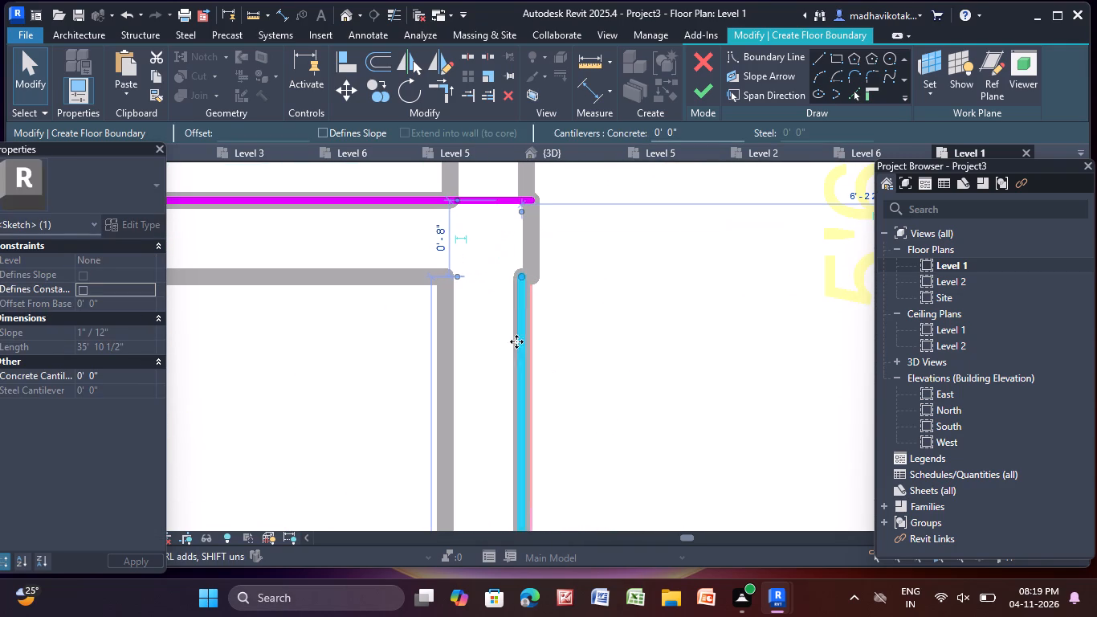
pyautogui.scroll(2, 558, 264)
pyautogui.scroll(-1, 561, 262)
pyautogui.scroll(3, 562, 261)
pyautogui.moveTo(563, 259); pyautogui.dragTo(590, 411, button='middle')
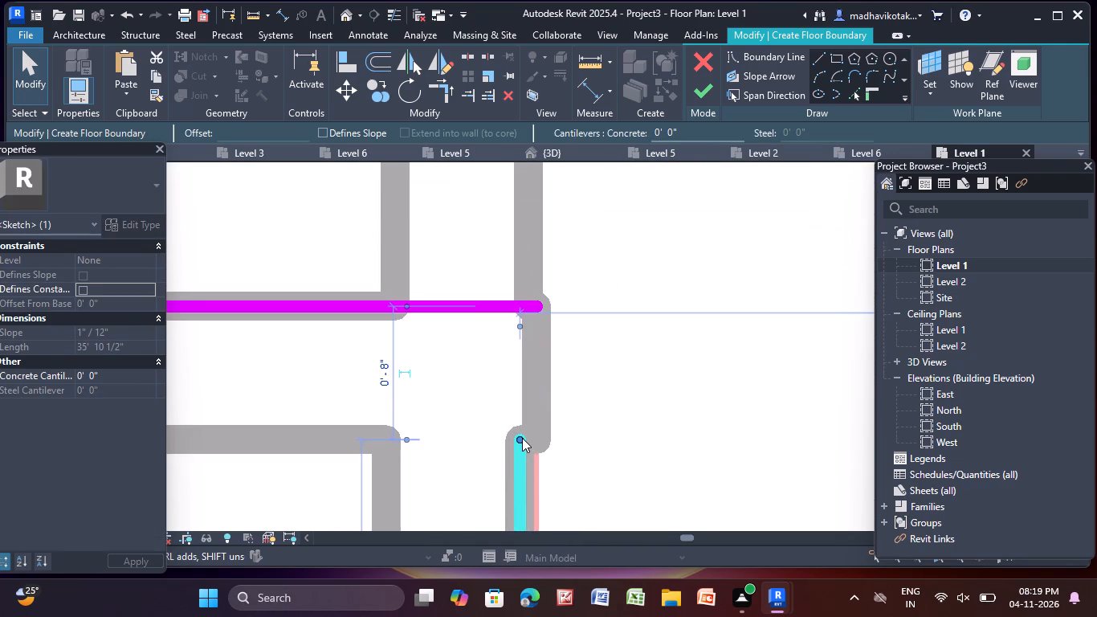
pyautogui.moveTo(521, 439); pyautogui.dragTo(540, 342)
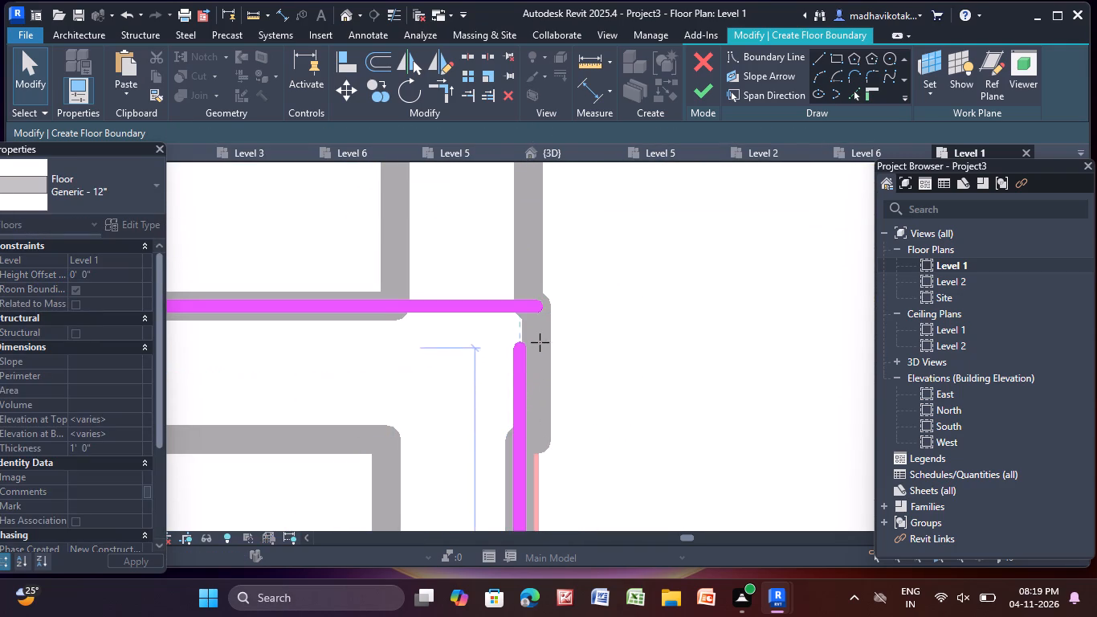
pyautogui.moveTo(540, 342); pyautogui.dragTo(537, 306)
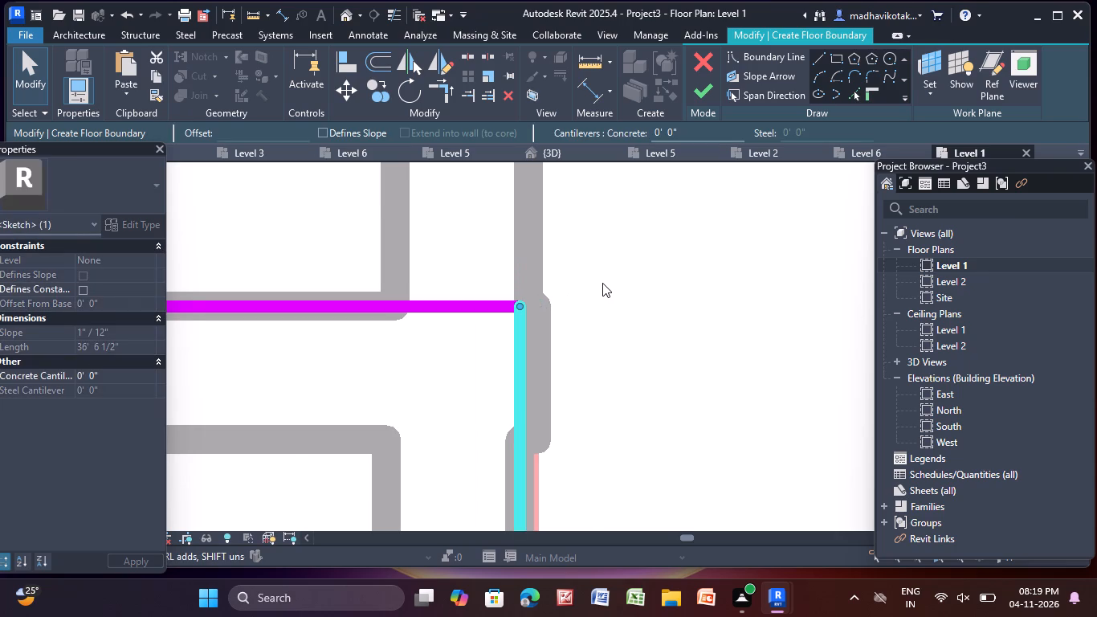
pyautogui.click(602, 283)
# Extend the upper end of the left boundary line to meet the top boundary line at the unit's upper-left corner.
pyautogui.scroll(1, 602, 283)
pyautogui.scroll(-7, 602, 283)
pyautogui.scroll(-18, 501, 309)
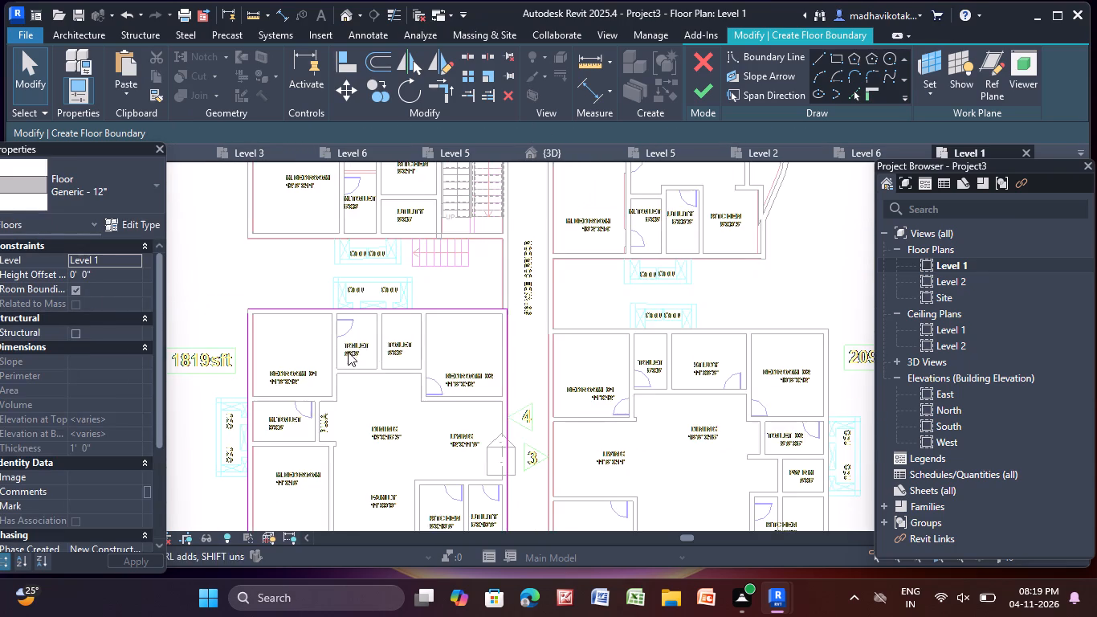
pyautogui.moveTo(349, 351); pyautogui.dragTo(626, 340, button='middle')
pyautogui.scroll(8, 561, 321)
pyautogui.scroll(4, 487, 296)
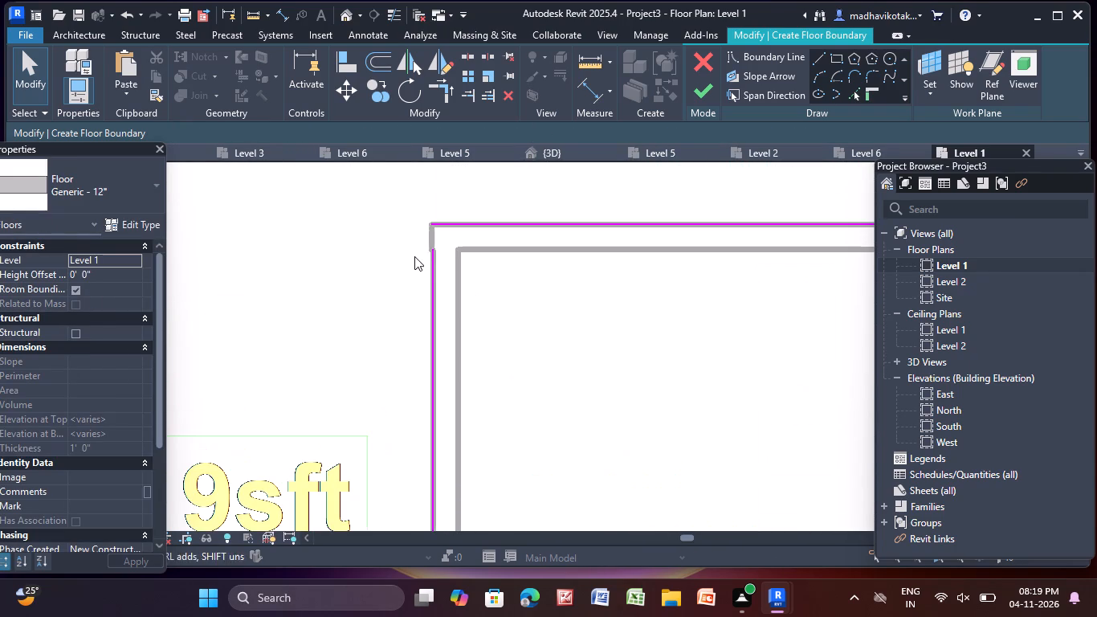
pyautogui.scroll(3, 430, 245)
pyautogui.click(433, 272)
pyautogui.moveTo(434, 270); pyautogui.dragTo(402, 404, button='middle')
pyautogui.scroll(5, 395, 400)
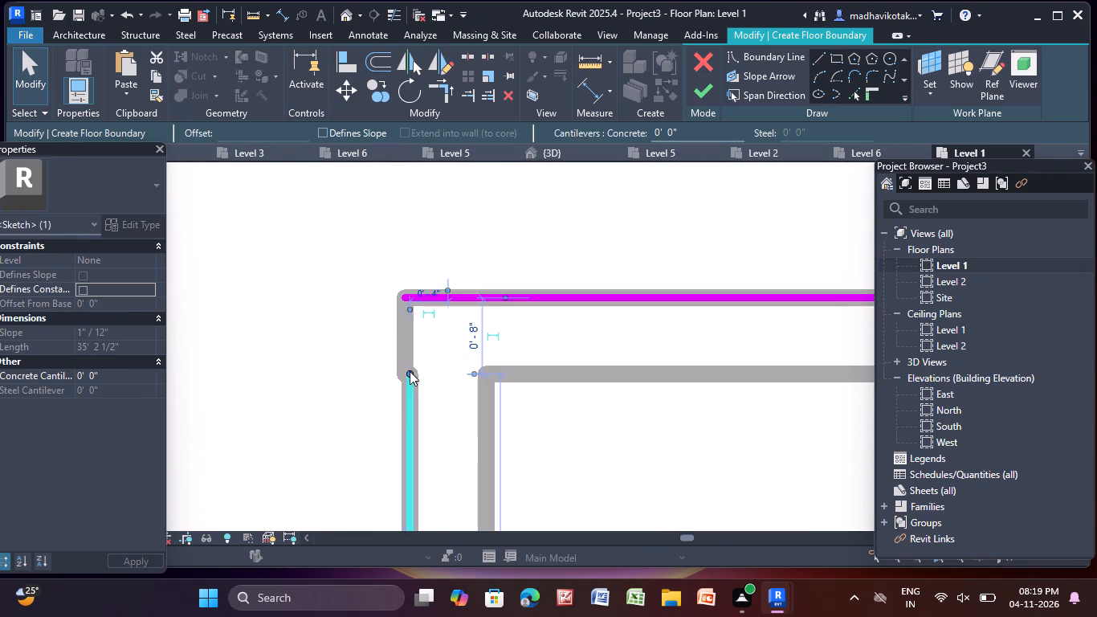
pyautogui.scroll(3, 427, 361)
pyautogui.moveTo(401, 378); pyautogui.dragTo(422, 301)
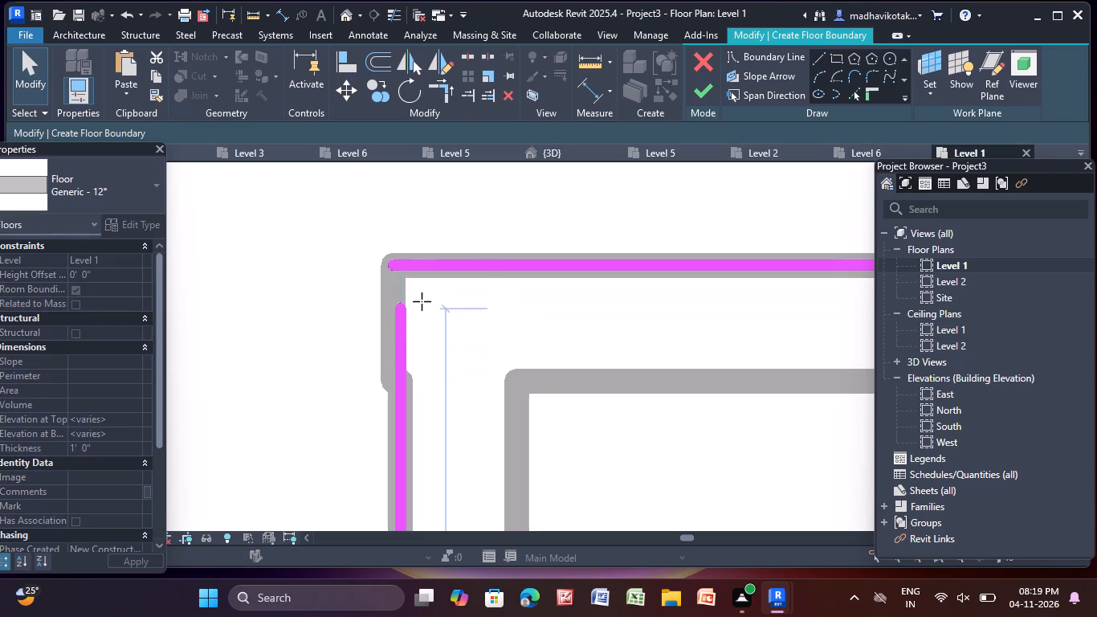
pyautogui.moveTo(422, 301); pyautogui.dragTo(408, 264)
pyautogui.click(351, 232)
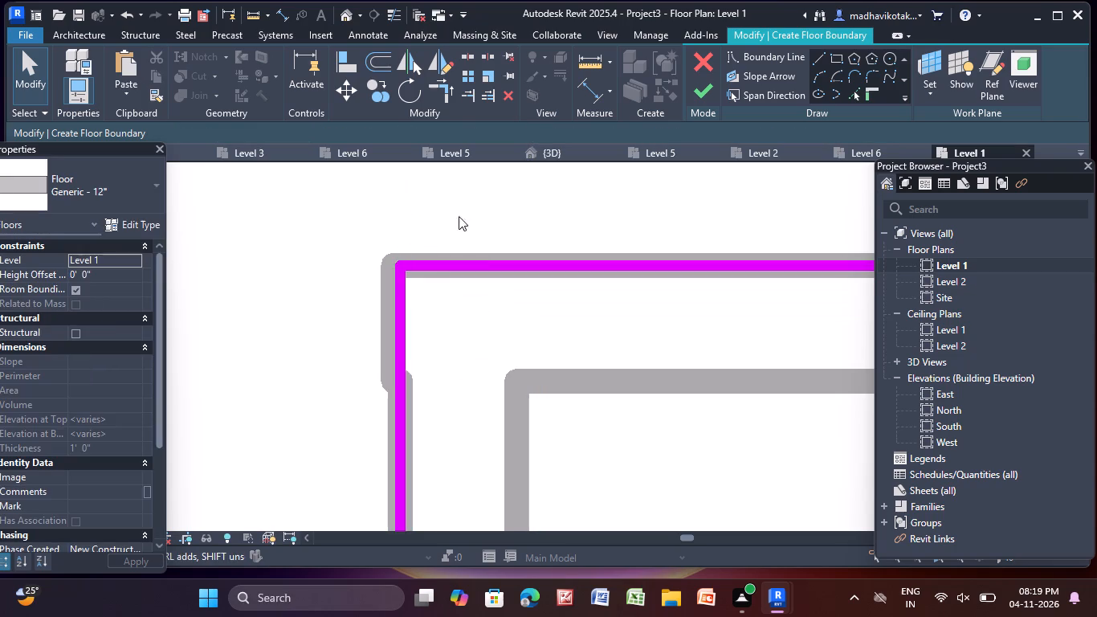
# Extend the lower end of the left boundary line to meet the bottom boundary line below the M.Bedroom.
pyautogui.scroll(-7, 495, 209)
pyautogui.scroll(-6, 626, 324)
pyautogui.scroll(-3, 628, 409)
pyautogui.moveTo(629, 426); pyautogui.dragTo(388, 0, button='middle')
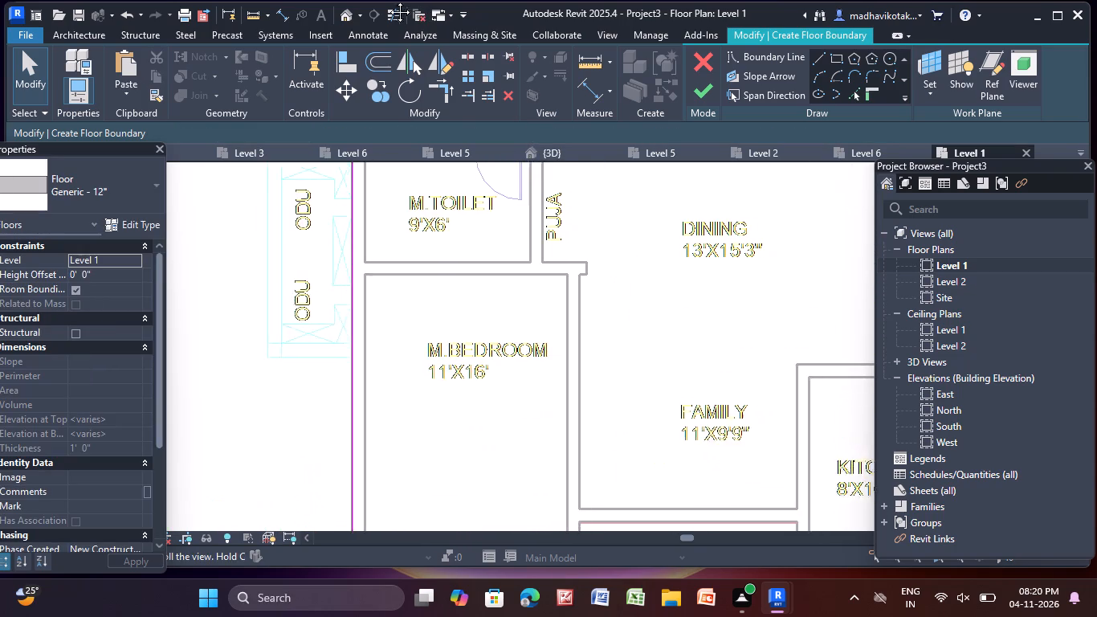
pyautogui.moveTo(388, 0); pyautogui.dragTo(347, 0, button='middle')
pyautogui.scroll(-5, 449, 391)
pyautogui.moveTo(449, 391); pyautogui.dragTo(463, 250, button='middle')
pyautogui.scroll(6, 424, 371)
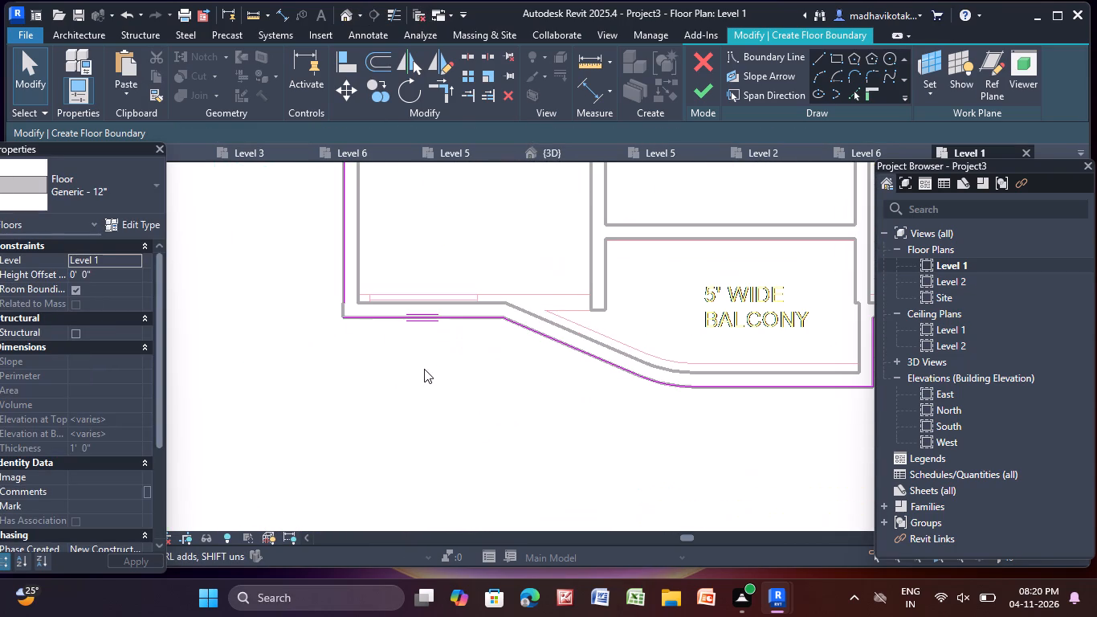
pyautogui.scroll(-6, 687, 358)
pyautogui.scroll(7, 585, 329)
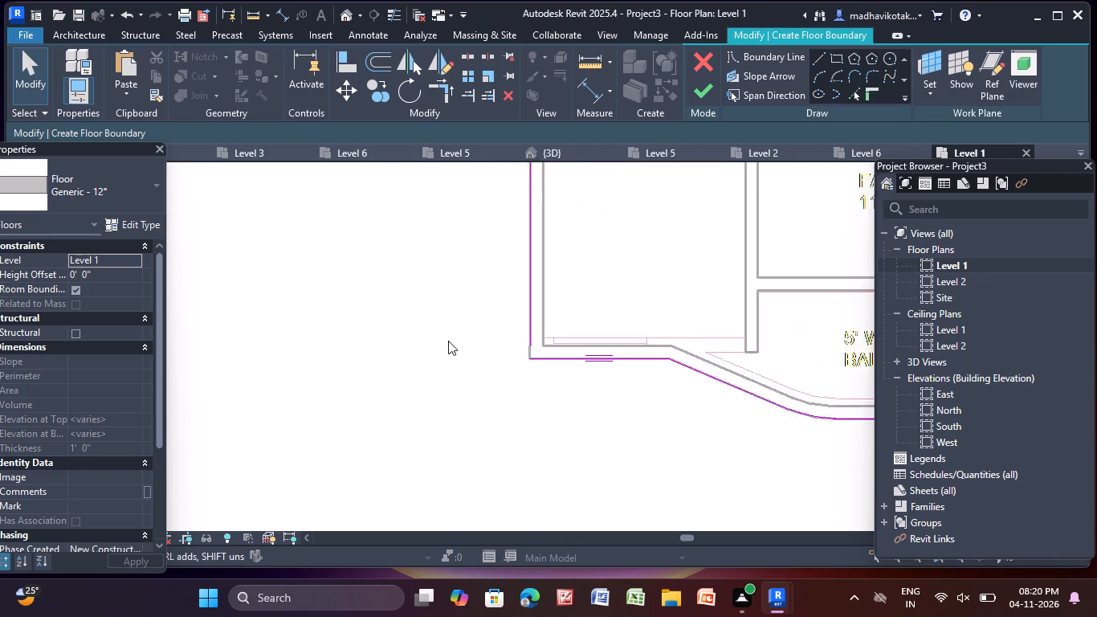
pyautogui.scroll(13, 448, 341)
pyautogui.click(495, 252)
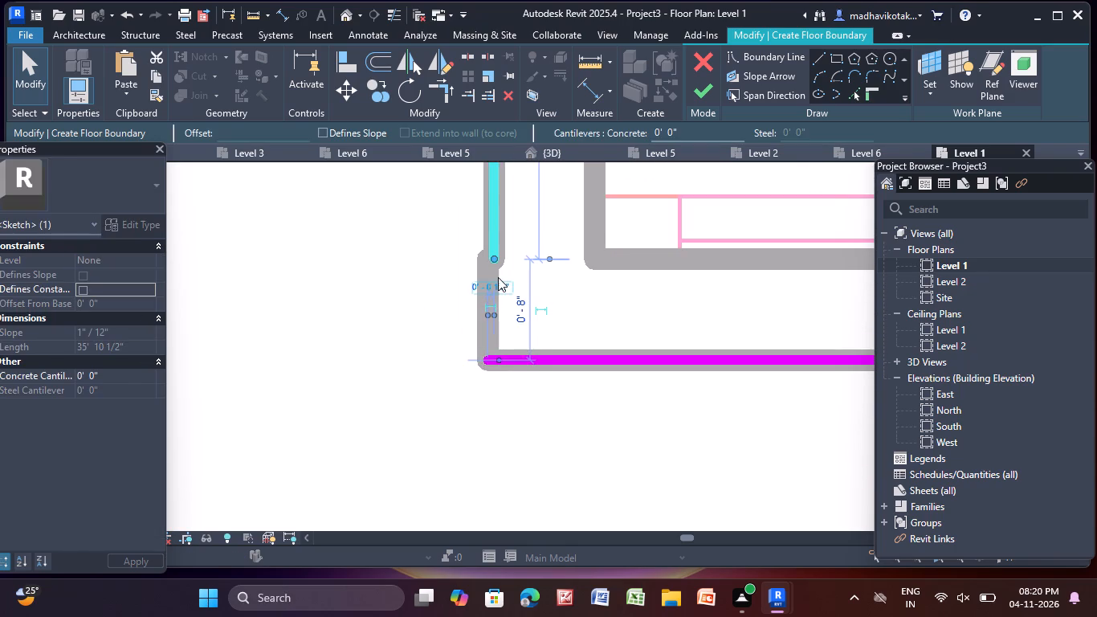
pyautogui.moveTo(494, 259); pyautogui.dragTo(495, 260)
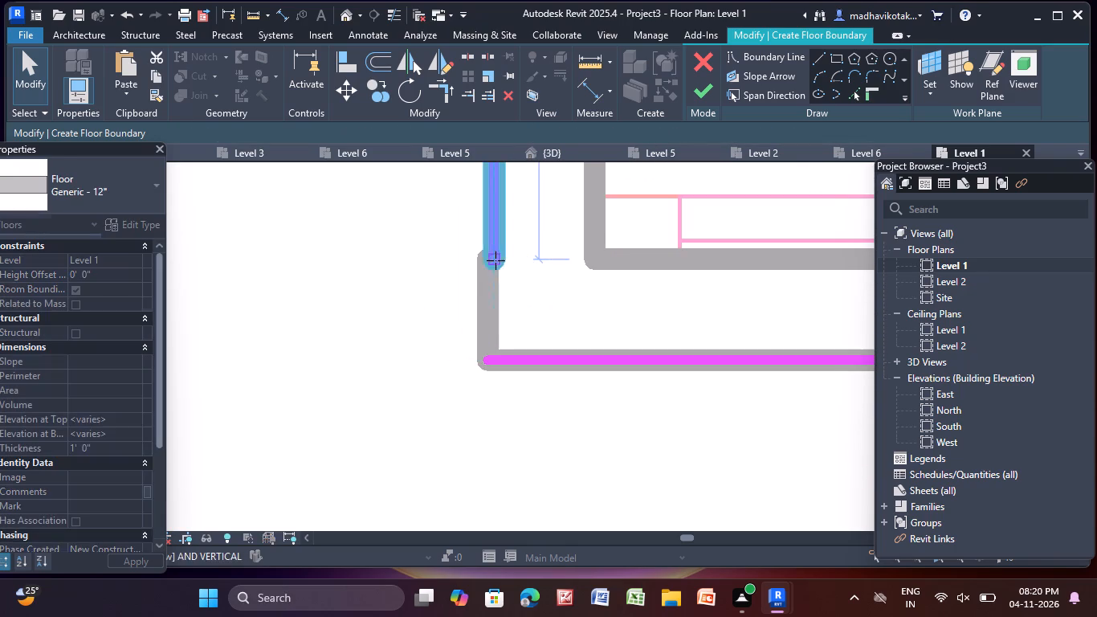
pyautogui.moveTo(495, 260); pyautogui.dragTo(492, 359)
pyautogui.click(425, 321)
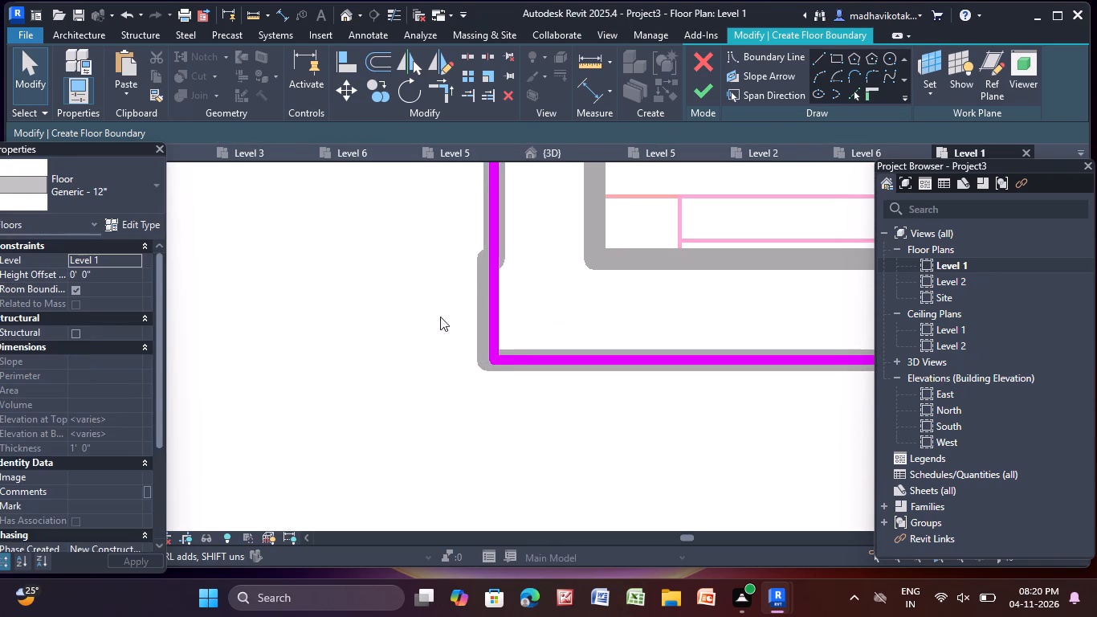
# Finish the boundary sketch to create the Generic - 12" floor for the 1819 sft unit on Level 1.
pyautogui.scroll(-11, 542, 286)
pyautogui.scroll(-11, 558, 276)
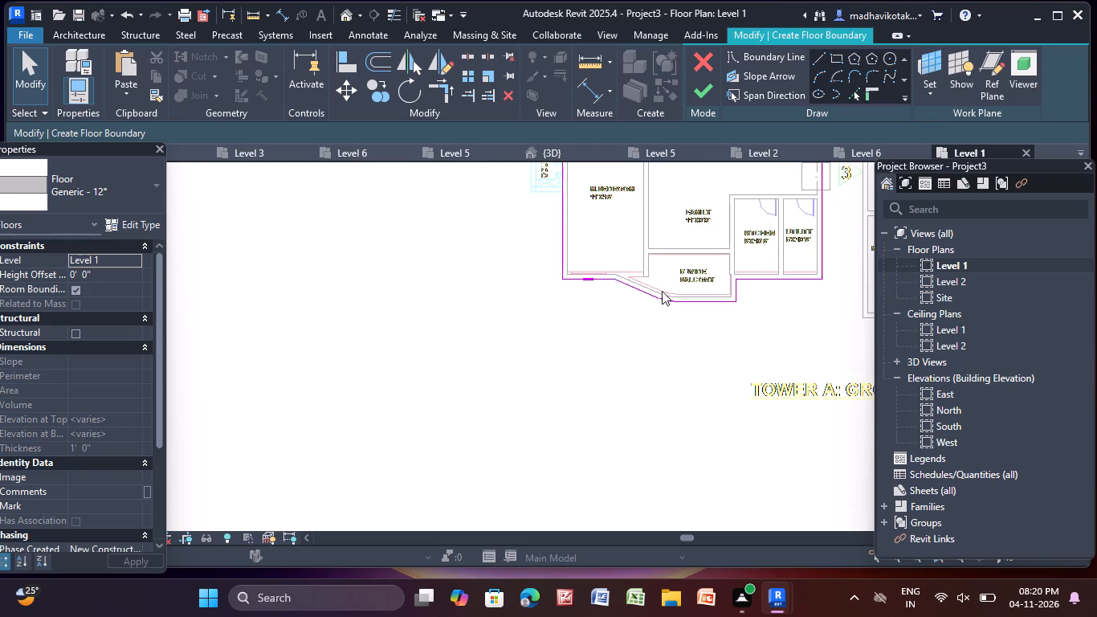
pyautogui.moveTo(662, 291); pyautogui.dragTo(554, 386, button='middle')
pyautogui.scroll(-5, 608, 302)
pyautogui.moveTo(608, 302); pyautogui.dragTo(584, 335, button='middle')
pyautogui.scroll(1, 589, 327)
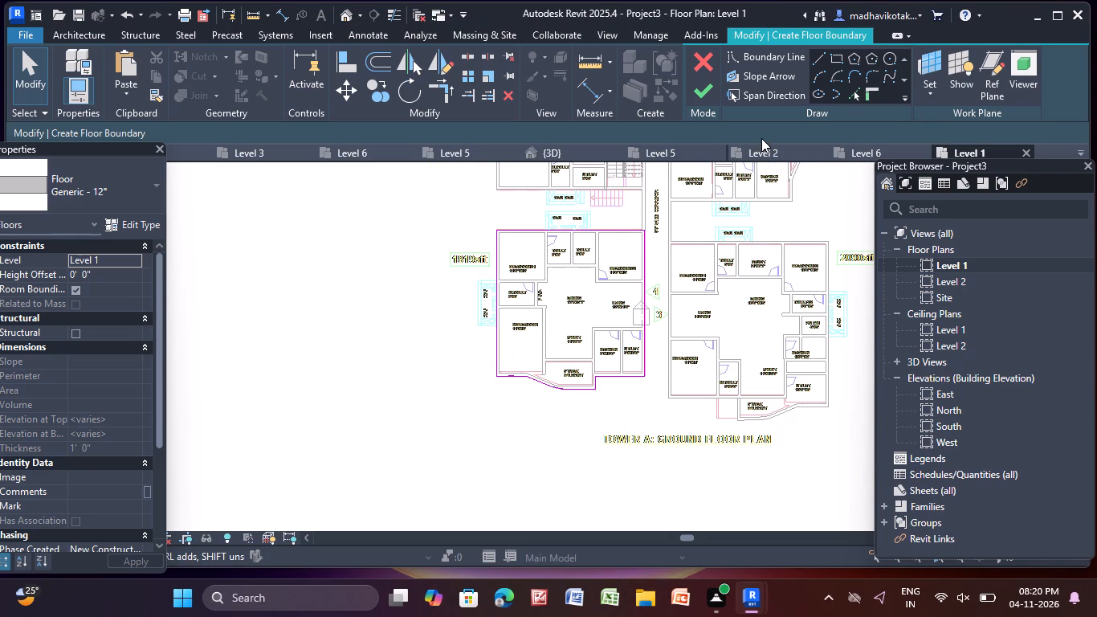
pyautogui.click(699, 96)
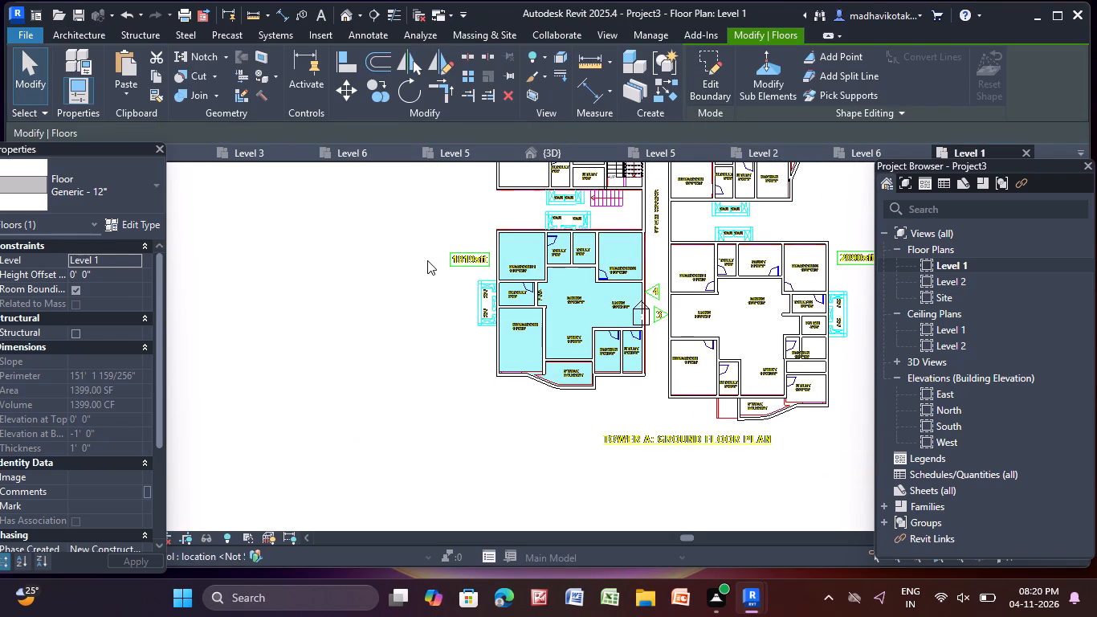
pyautogui.click(427, 260)
# In the 3D view, set the structure layer thickness of the 1819 sft unit's Generic - 12" floor type to 6".
pyautogui.click(346, 20)
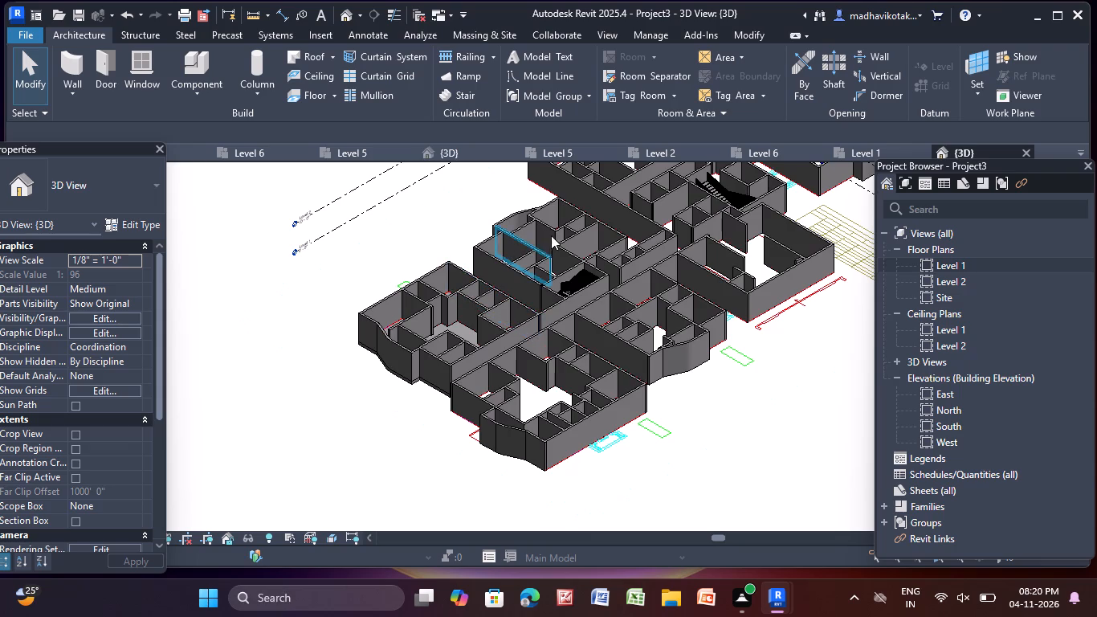
pyautogui.moveTo(550, 211); pyautogui.dragTo(585, 337, button='middle')
pyautogui.scroll(7, 520, 394)
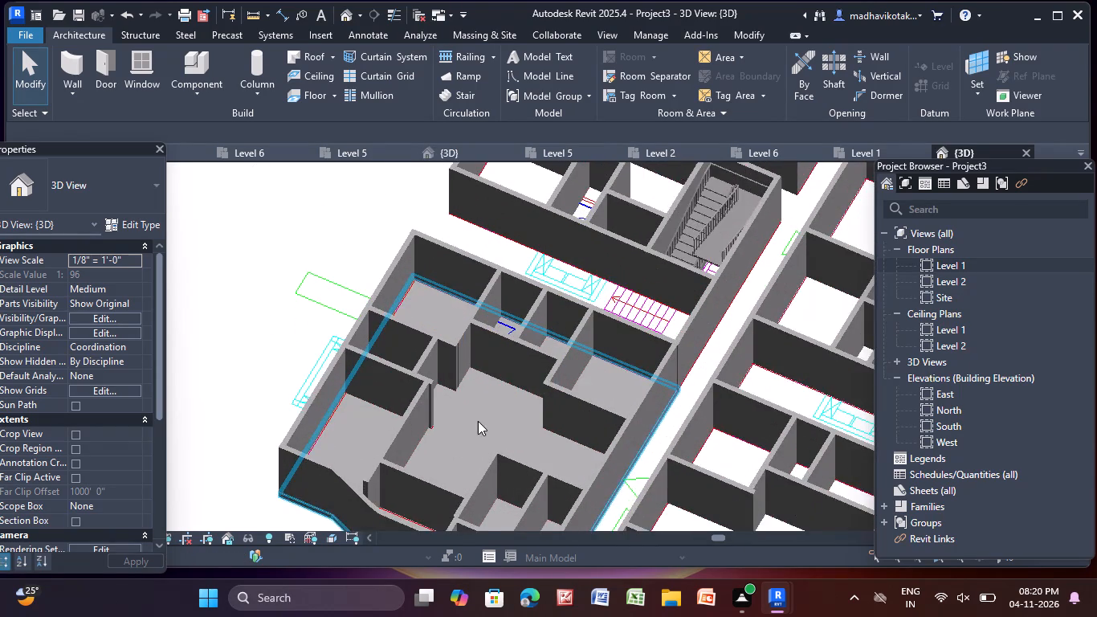
pyautogui.click(478, 419)
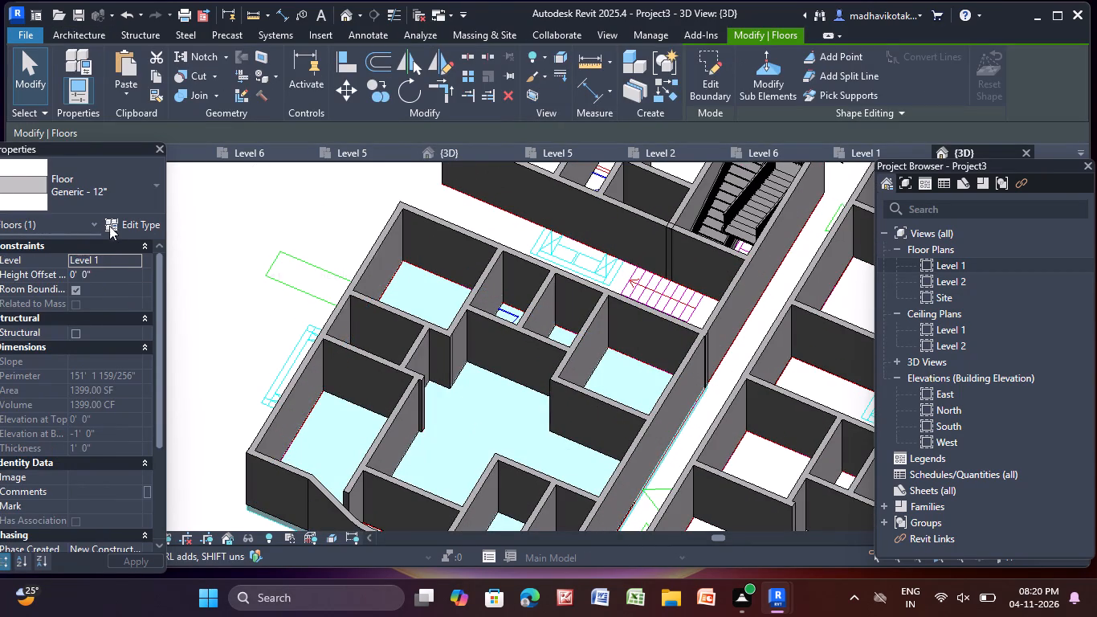
pyautogui.click(107, 225)
pyautogui.click(699, 190)
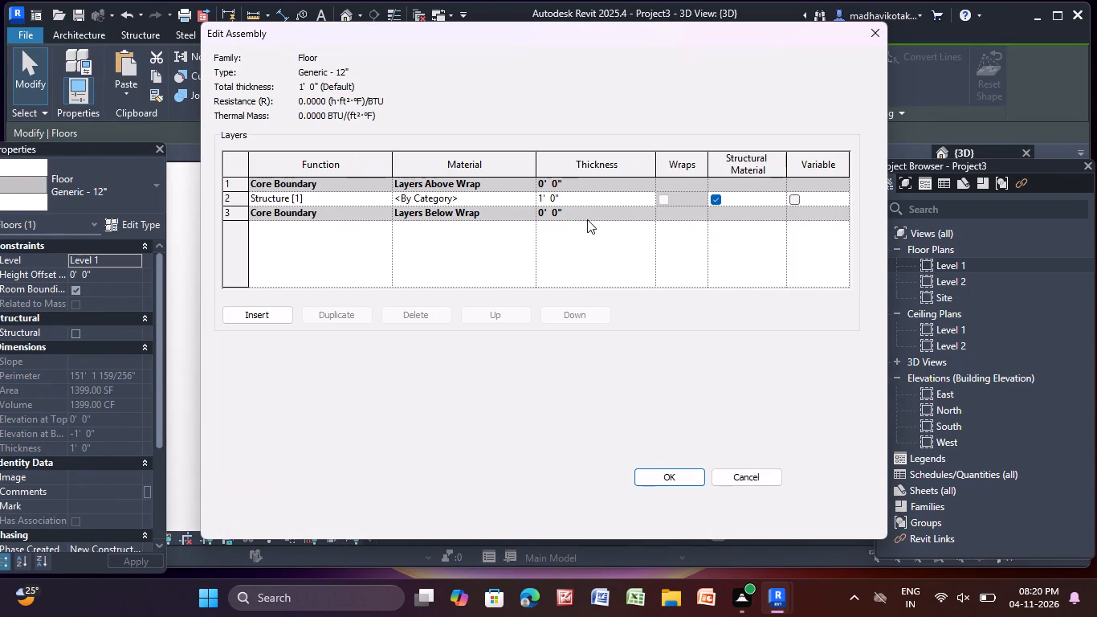
pyautogui.click(590, 202)
pyautogui.press('BackSpace')
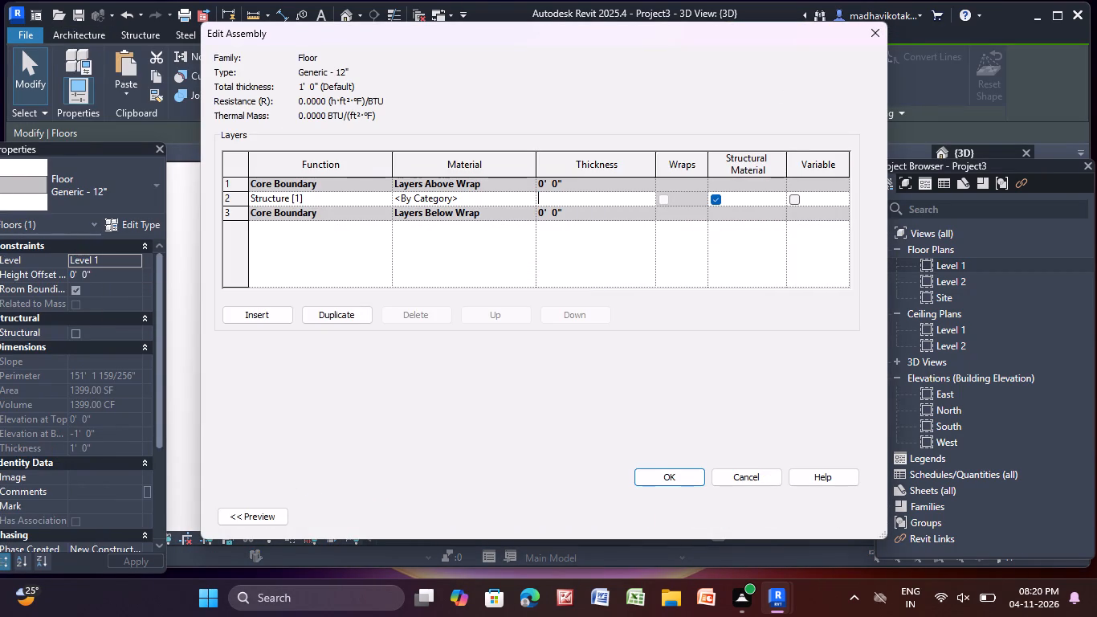
pyautogui.press('6')
pyautogui.hotkey('shift', '"')
pyautogui.press('Return')
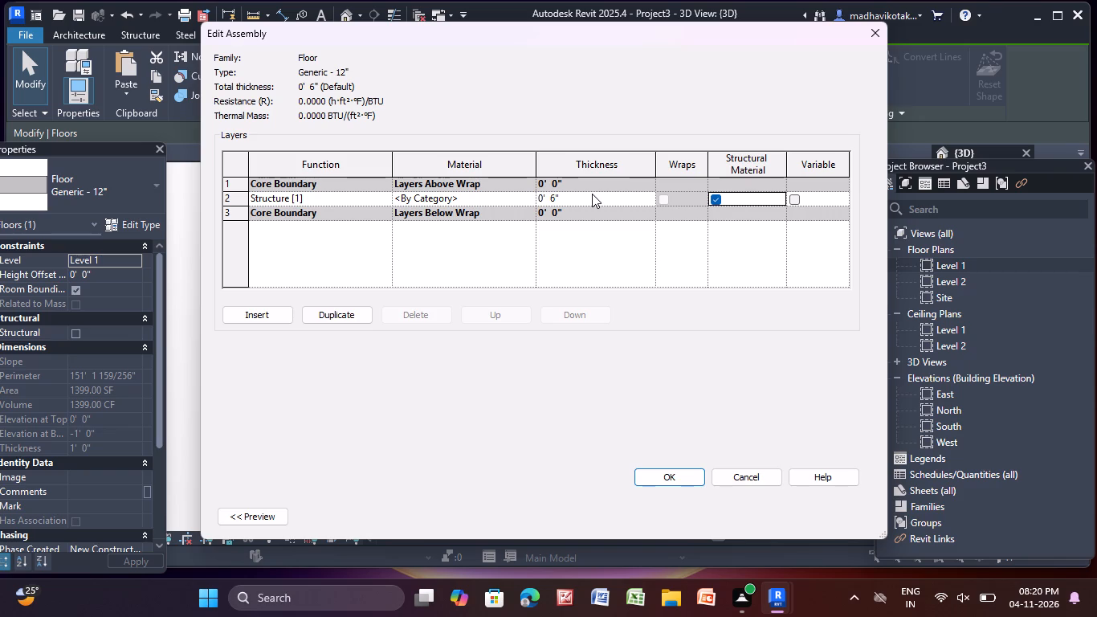
pyautogui.click(646, 474)
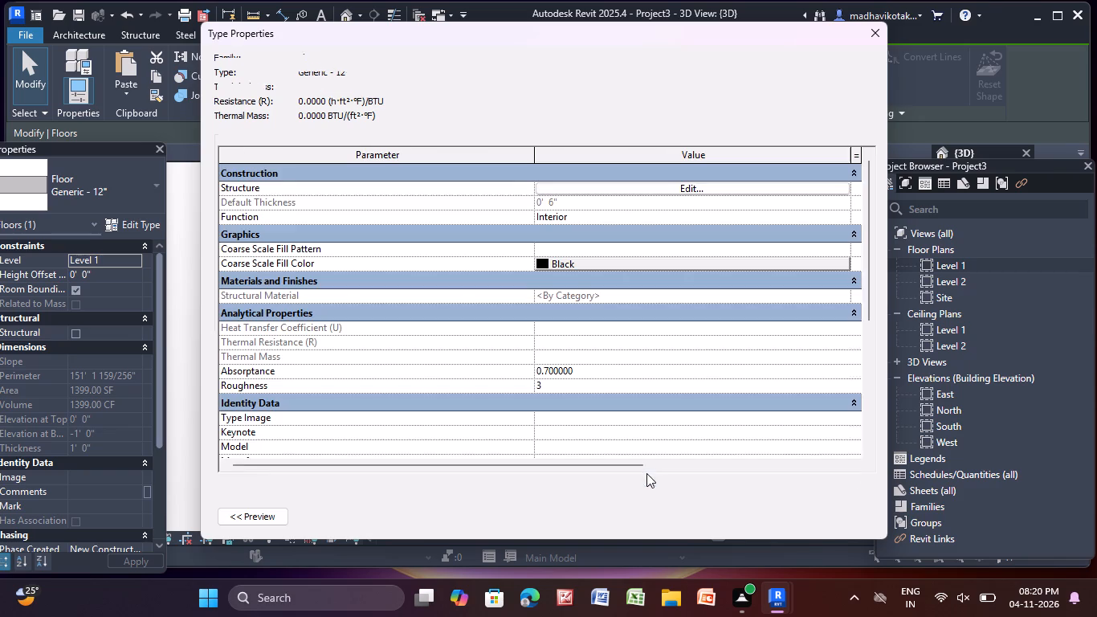
pyautogui.click(838, 516)
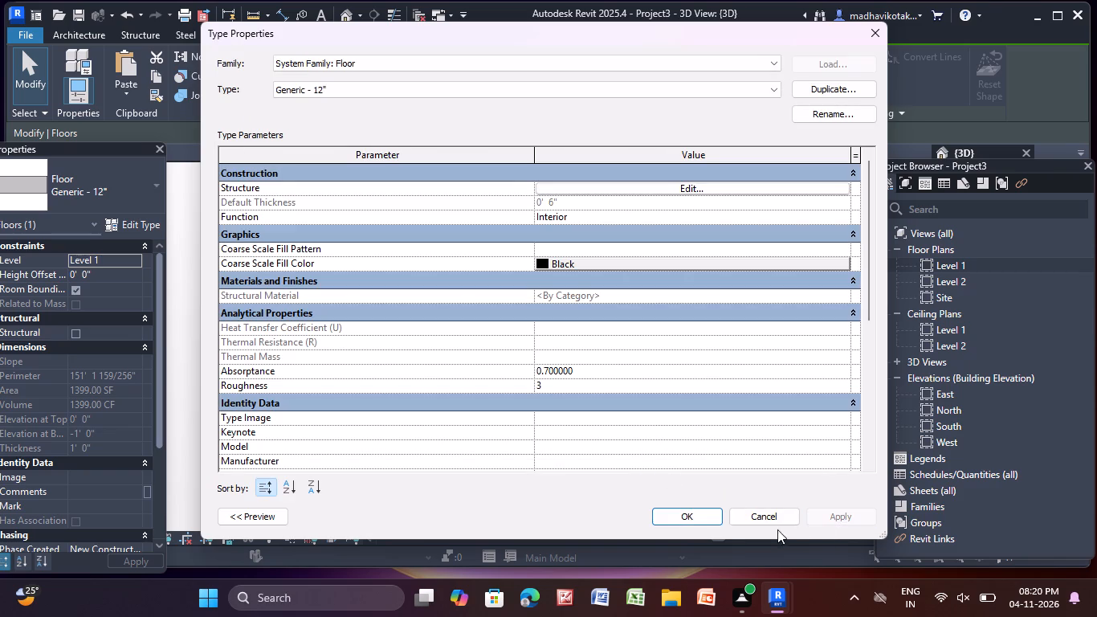
pyautogui.click(712, 517)
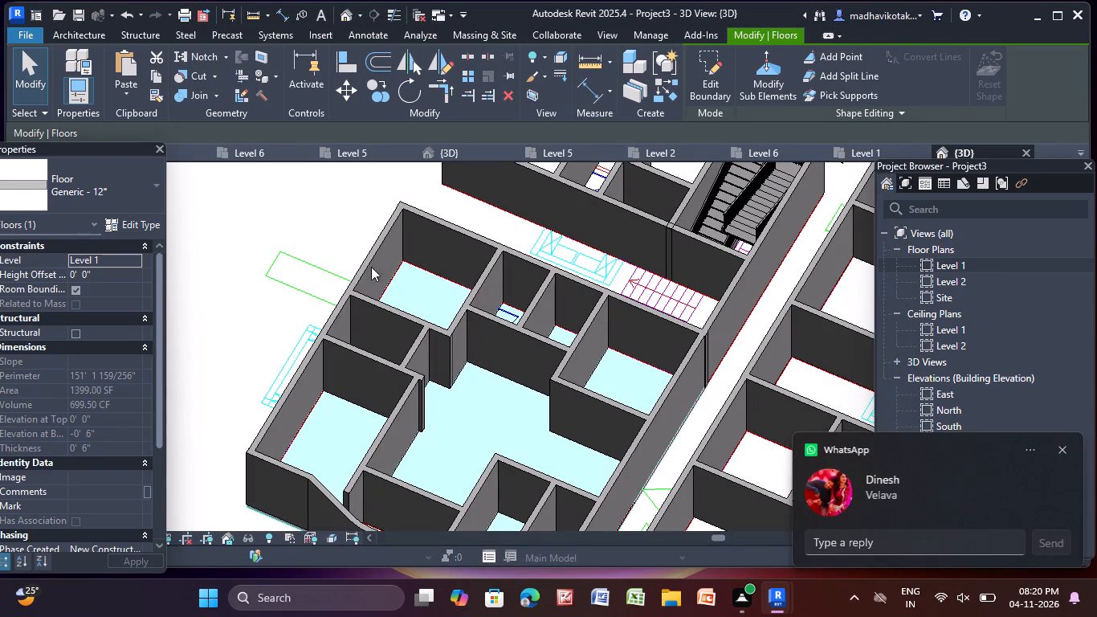
pyautogui.press('Escape')
# Start a new Level 1 floor for the 2090sft unit, picking the outer wall edges below the Utility and around the 5' wide balcony.
pyautogui.scroll(-5, 492, 268)
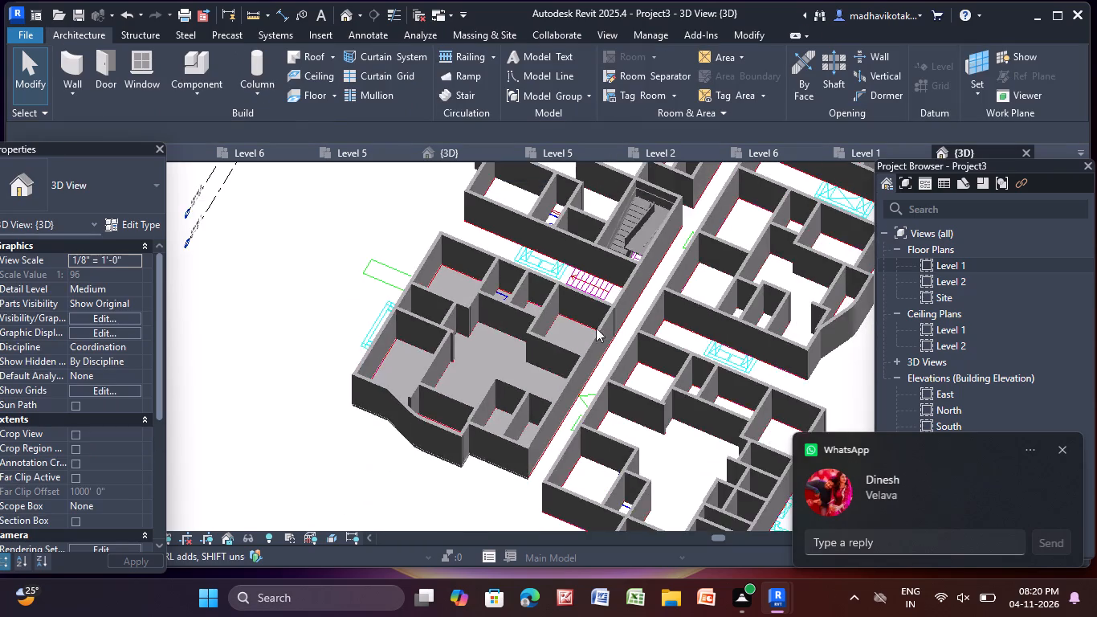
pyautogui.moveTo(630, 349); pyautogui.dragTo(438, 403, button='middle')
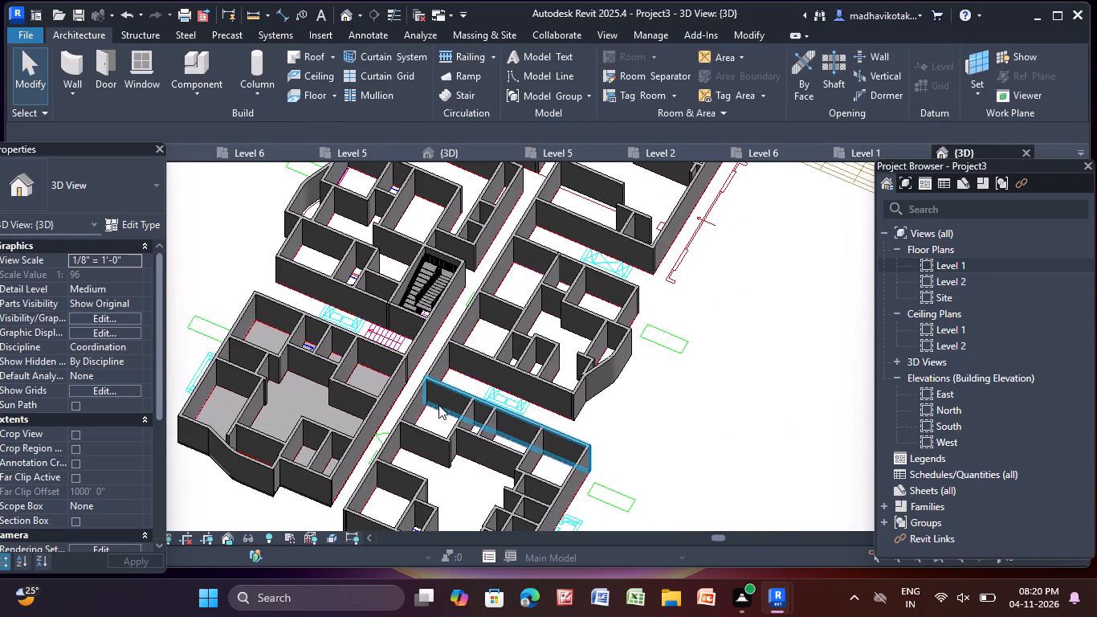
pyautogui.moveTo(476, 431); pyautogui.dragTo(540, 309, button='middle')
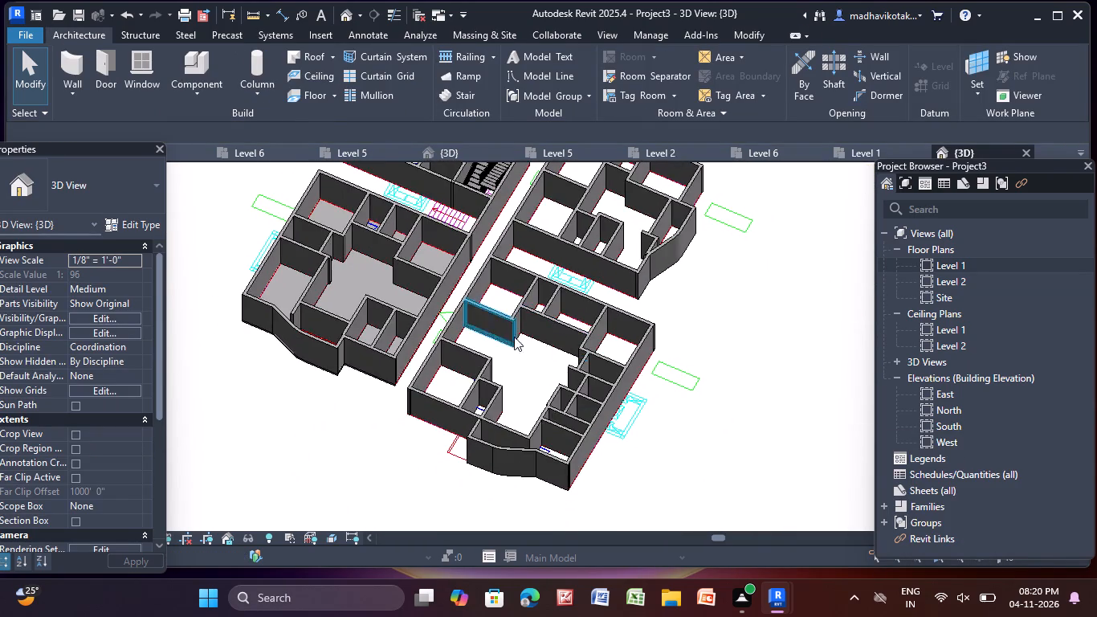
pyautogui.scroll(4, 470, 413)
pyautogui.doubleClick(973, 264)
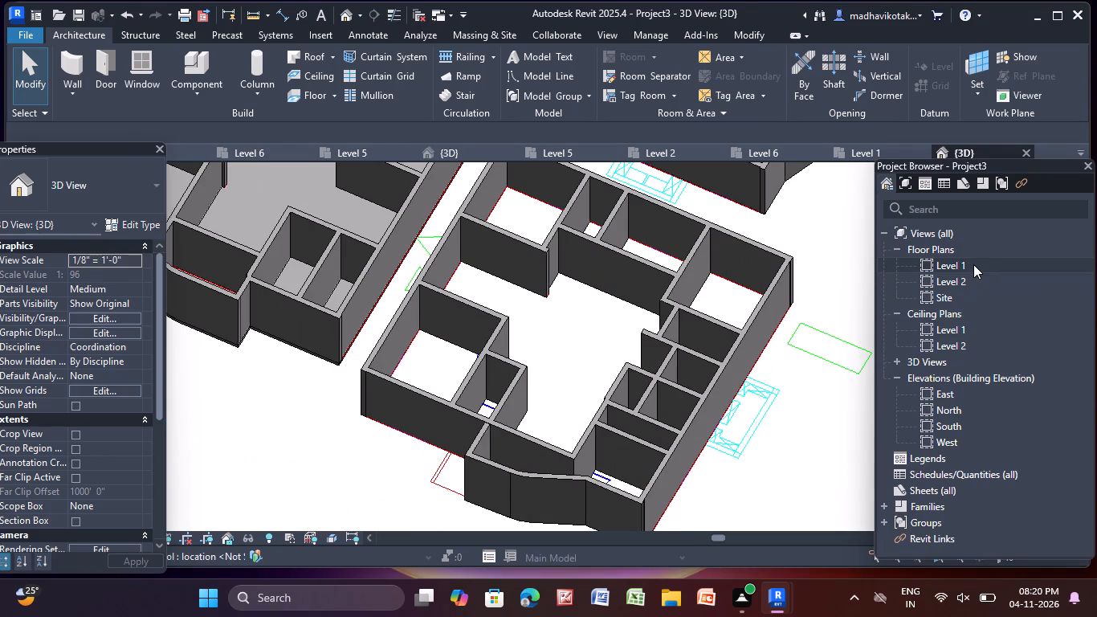
pyautogui.scroll(-2, 692, 329)
pyautogui.moveTo(685, 330); pyautogui.dragTo(458, 294, button='middle')
pyautogui.scroll(8, 504, 352)
pyautogui.scroll(-4, 506, 350)
pyautogui.moveTo(506, 350); pyautogui.dragTo(506, 435, button='middle')
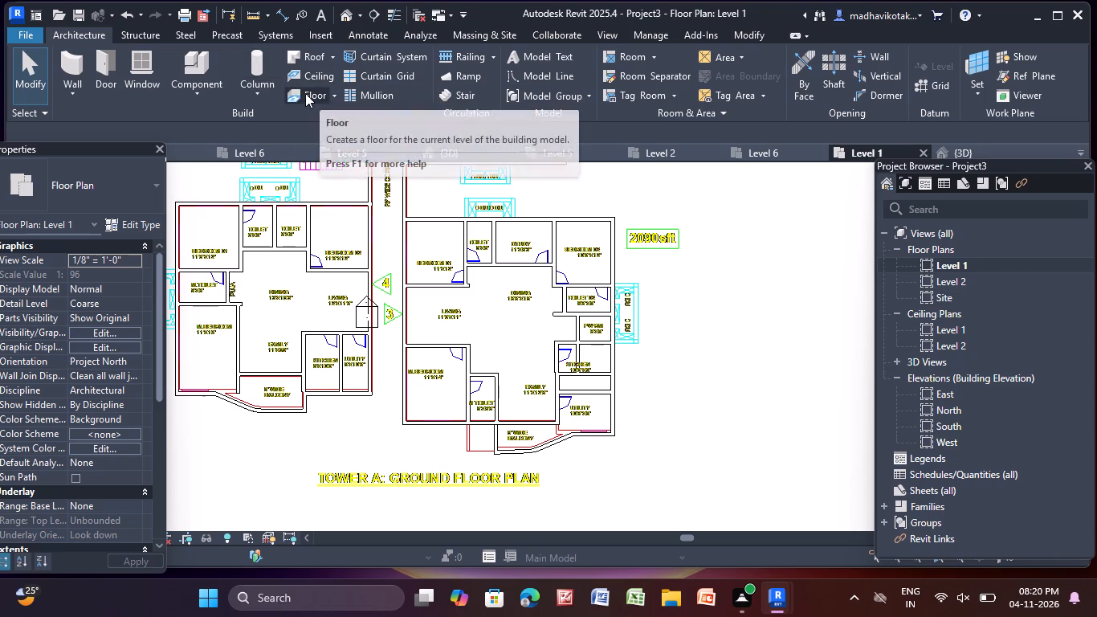
pyautogui.click(305, 92)
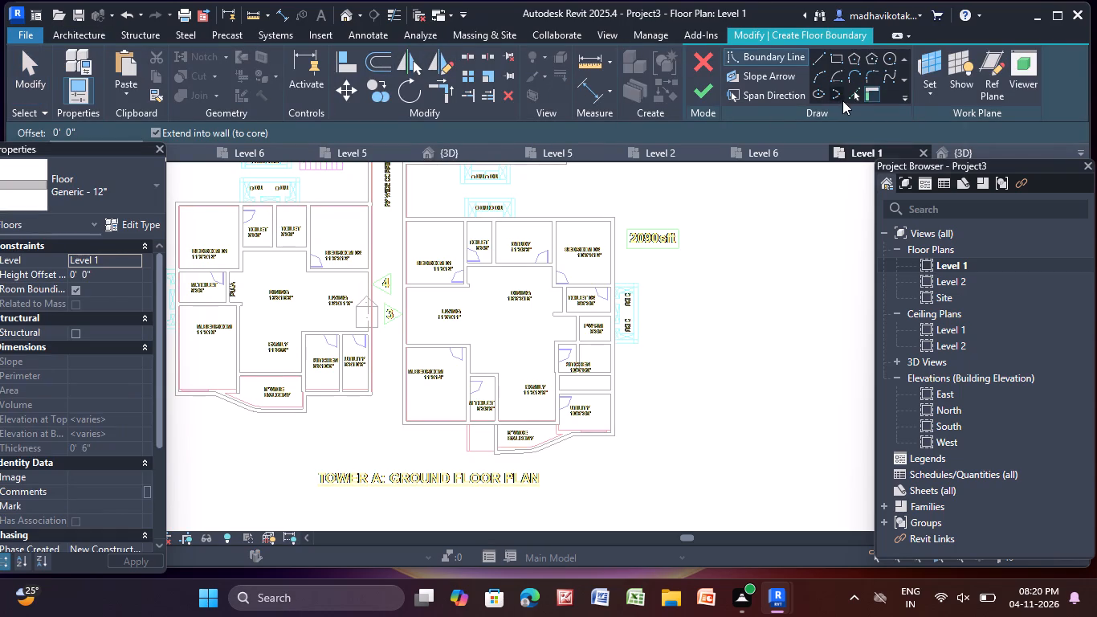
pyautogui.click(854, 96)
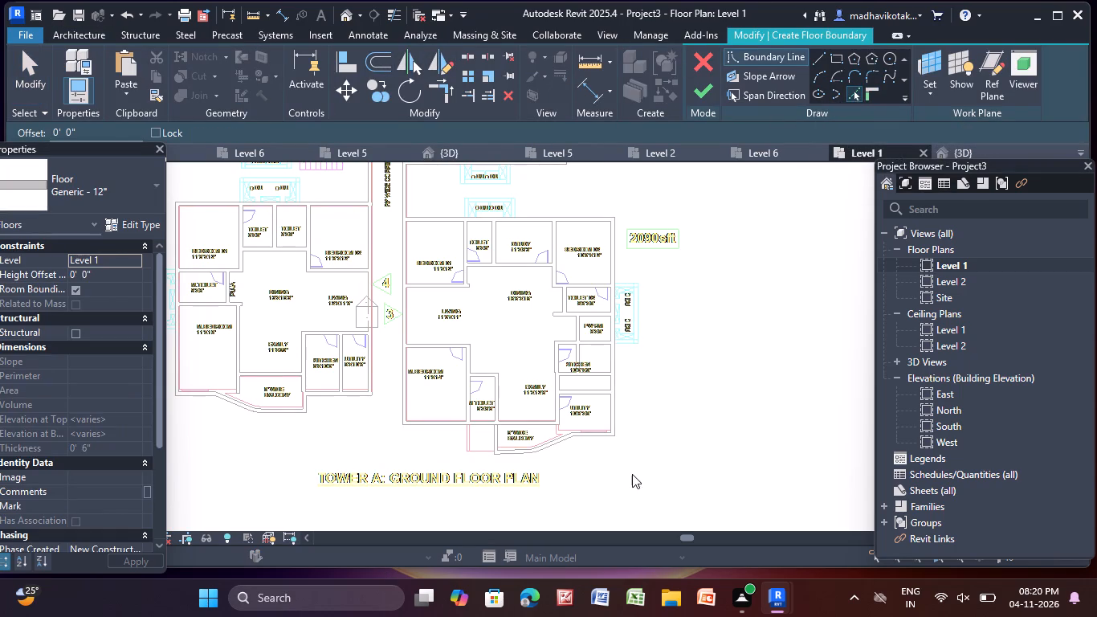
pyautogui.scroll(9, 628, 480)
pyautogui.moveTo(572, 419); pyautogui.dragTo(875, 460, button='middle')
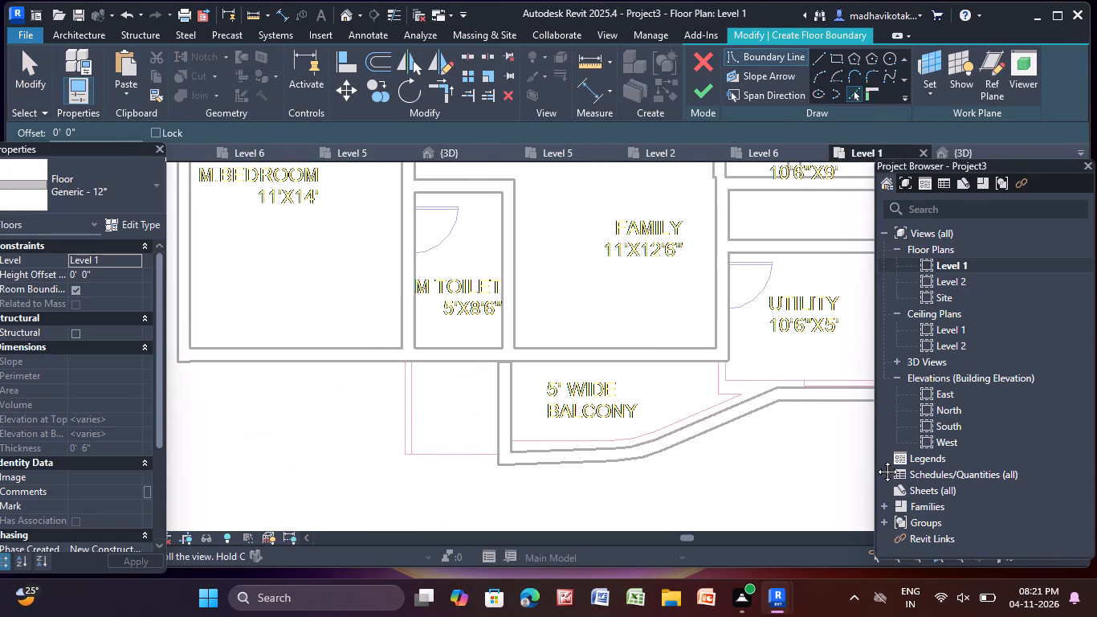
pyautogui.moveTo(875, 460); pyautogui.dragTo(699, 392, button='middle')
pyautogui.click(726, 337)
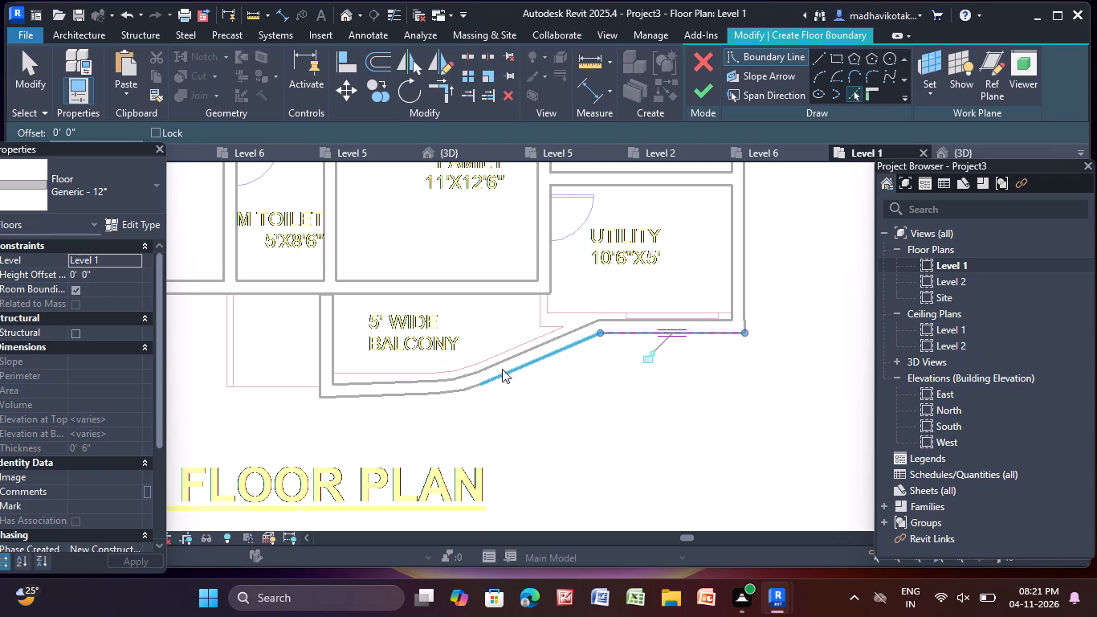
pyautogui.click(526, 372)
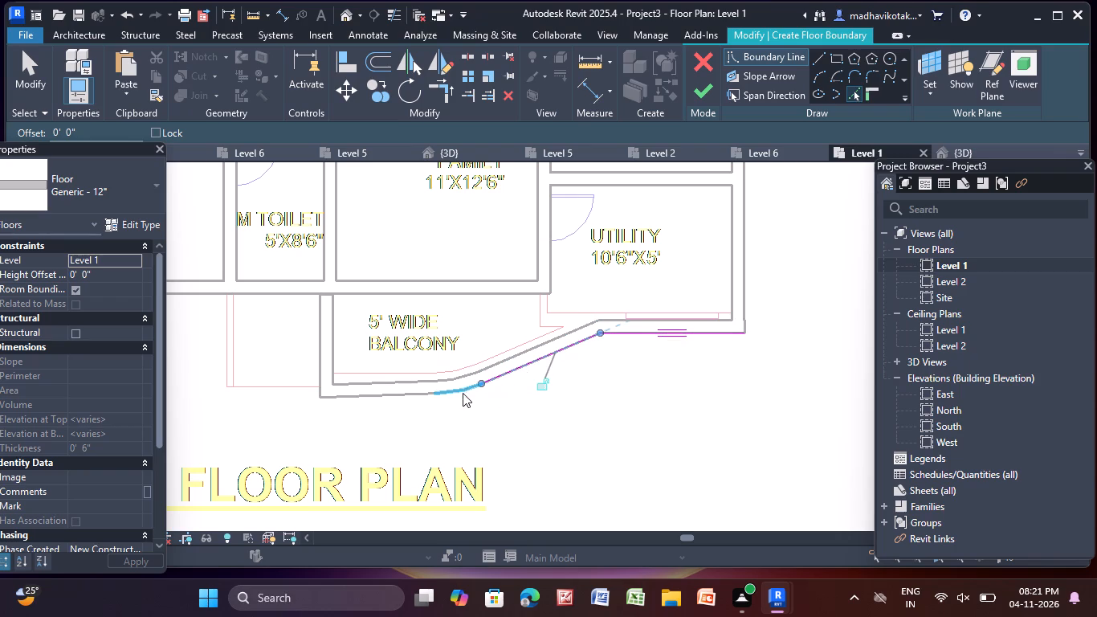
pyautogui.click(464, 388)
pyautogui.click(399, 393)
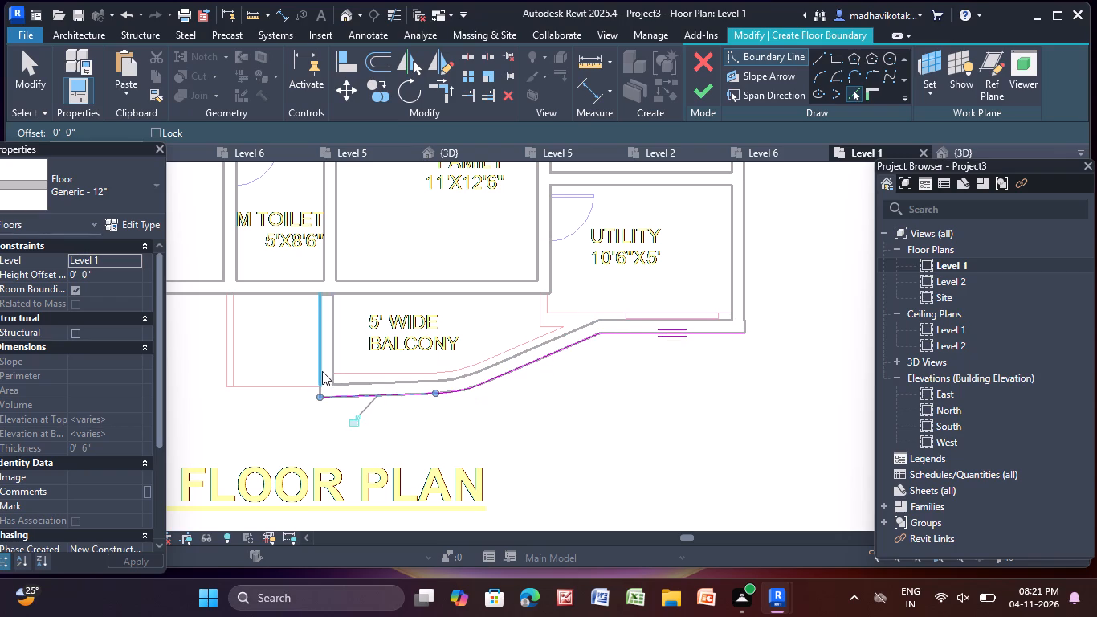
pyautogui.click(321, 369)
# Pick the 2090sft unit's outer right, M.Bedroom bottom, left and top wall edges as floor boundary lines.
pyautogui.scroll(-4, 623, 292)
pyautogui.moveTo(625, 296); pyautogui.dragTo(636, 353, button='middle')
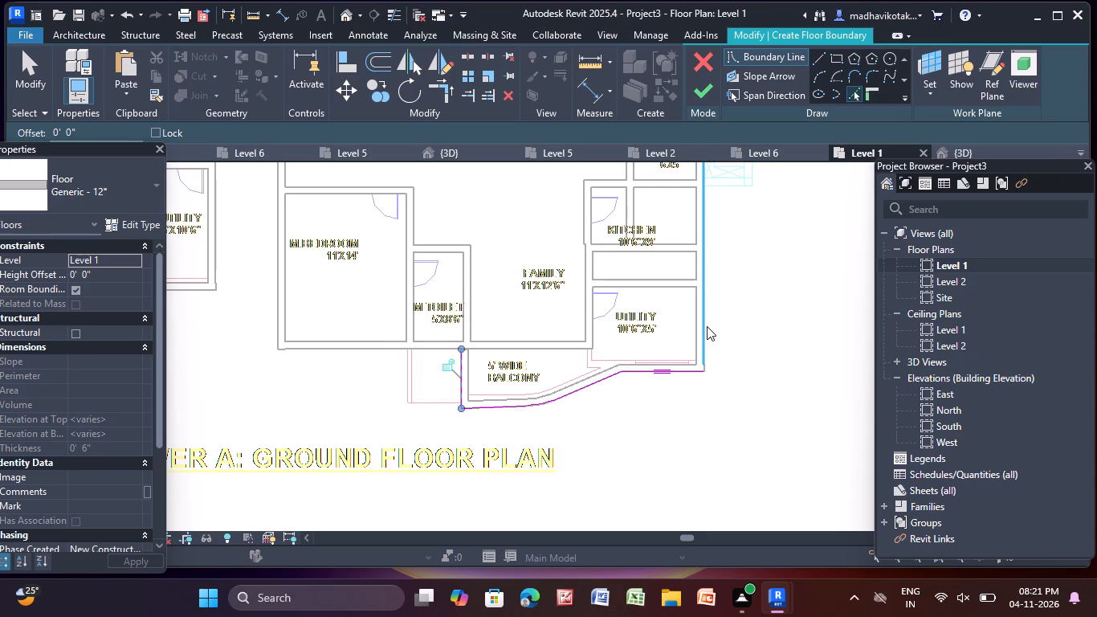
pyautogui.click(707, 326)
pyautogui.click(349, 349)
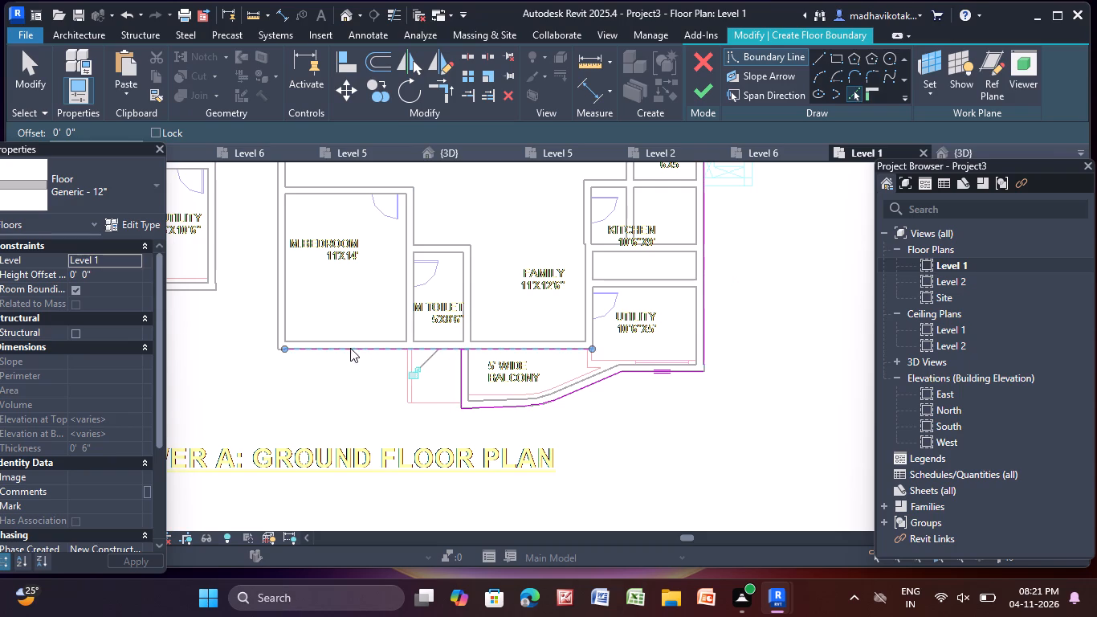
pyautogui.moveTo(332, 328); pyautogui.dragTo(420, 383, button='middle')
pyautogui.click(362, 320)
pyautogui.scroll(-1, 362, 320)
pyautogui.moveTo(362, 320); pyautogui.dragTo(316, 532, button='middle')
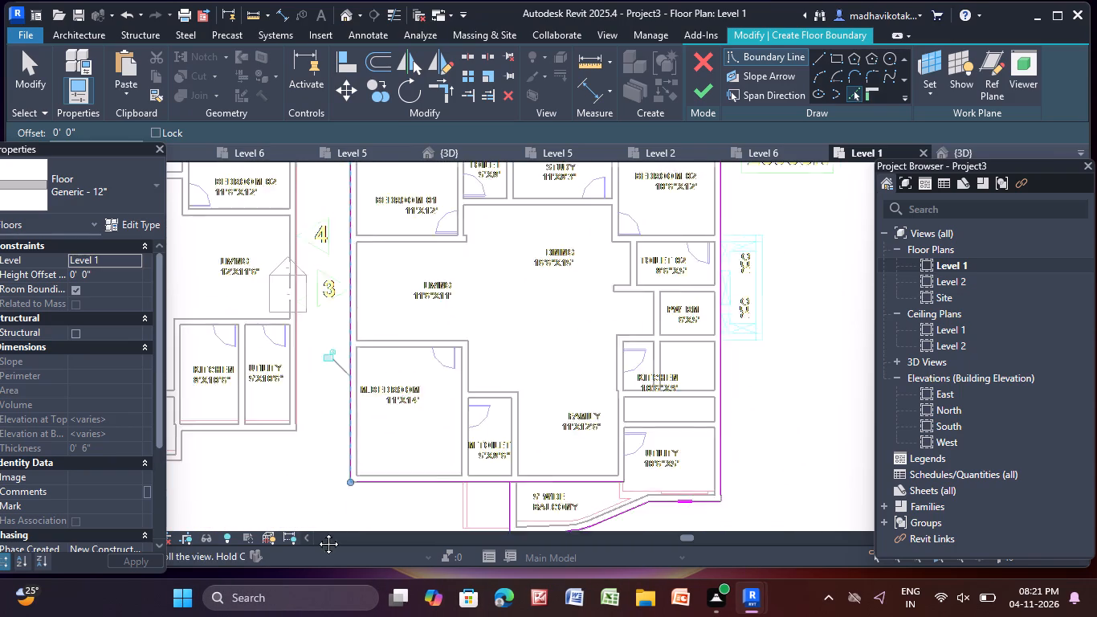
pyautogui.moveTo(316, 532); pyautogui.dragTo(311, 549, button='middle')
pyautogui.moveTo(421, 261); pyautogui.dragTo(439, 373, button='middle')
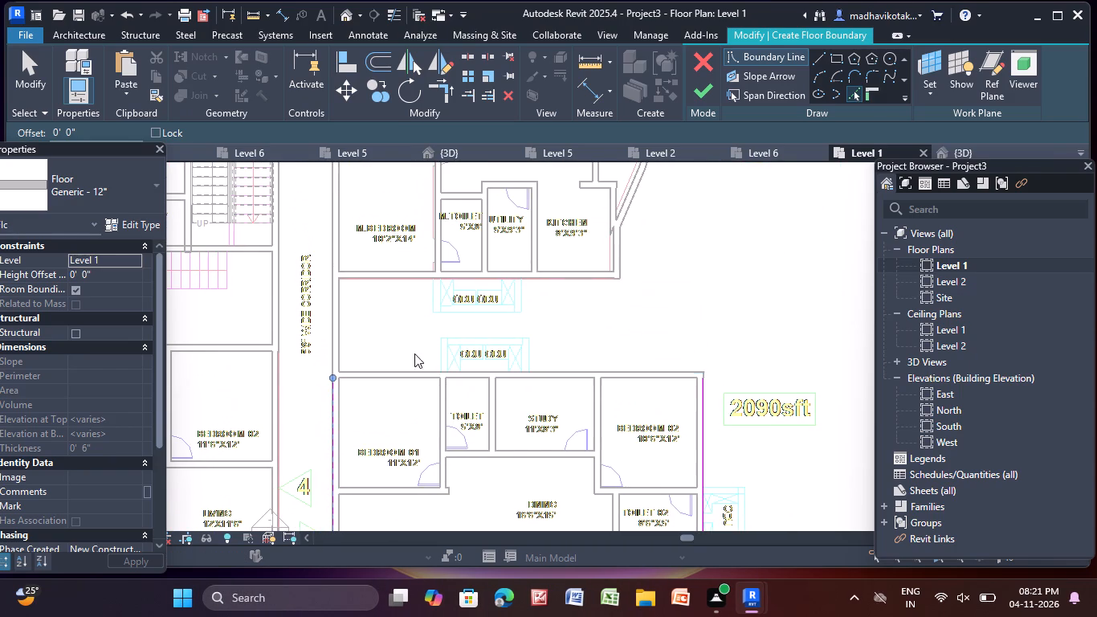
pyautogui.scroll(4, 370, 370)
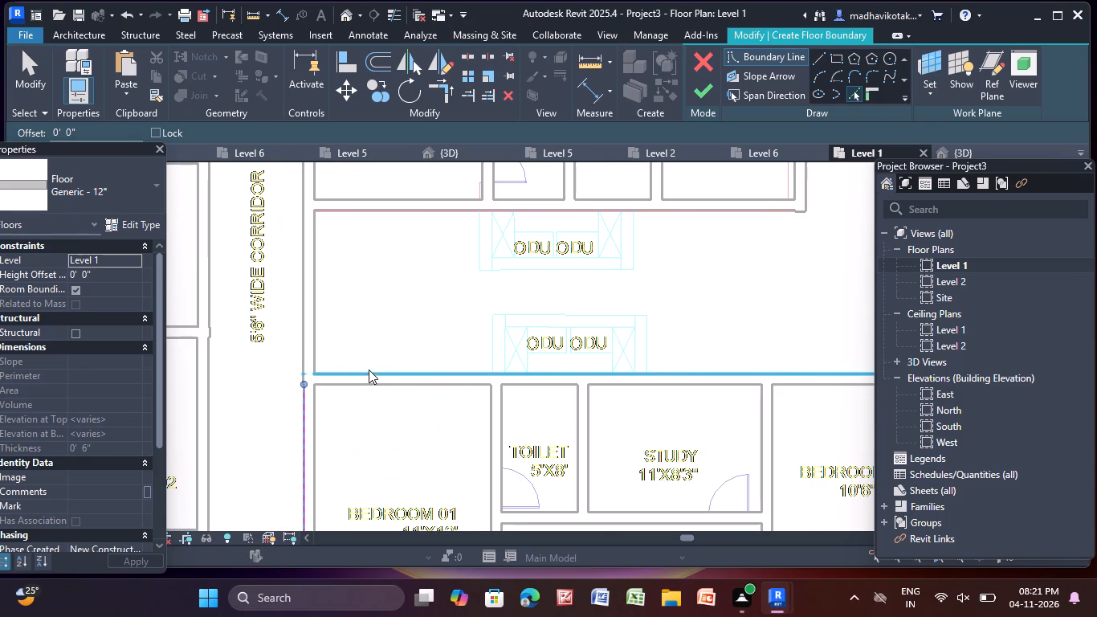
pyautogui.click(368, 371)
pyautogui.scroll(-3, 447, 343)
pyautogui.moveTo(447, 342); pyautogui.dragTo(296, 268, button='middle')
pyautogui.scroll(-1, 512, 309)
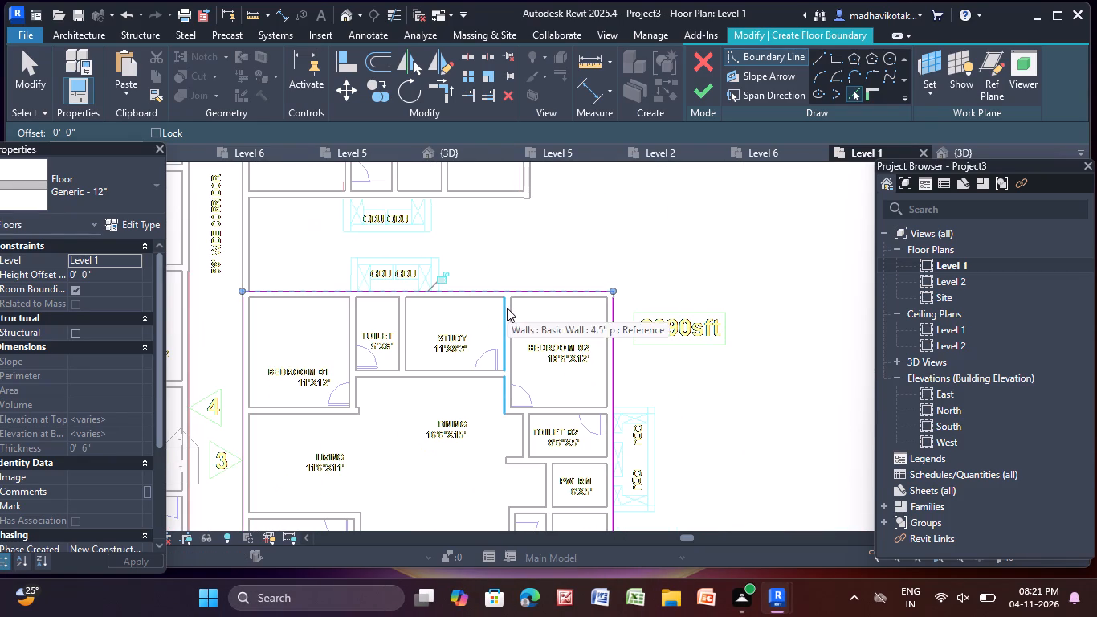
pyautogui.press('Escape')
pyautogui.scroll(4, 262, 337)
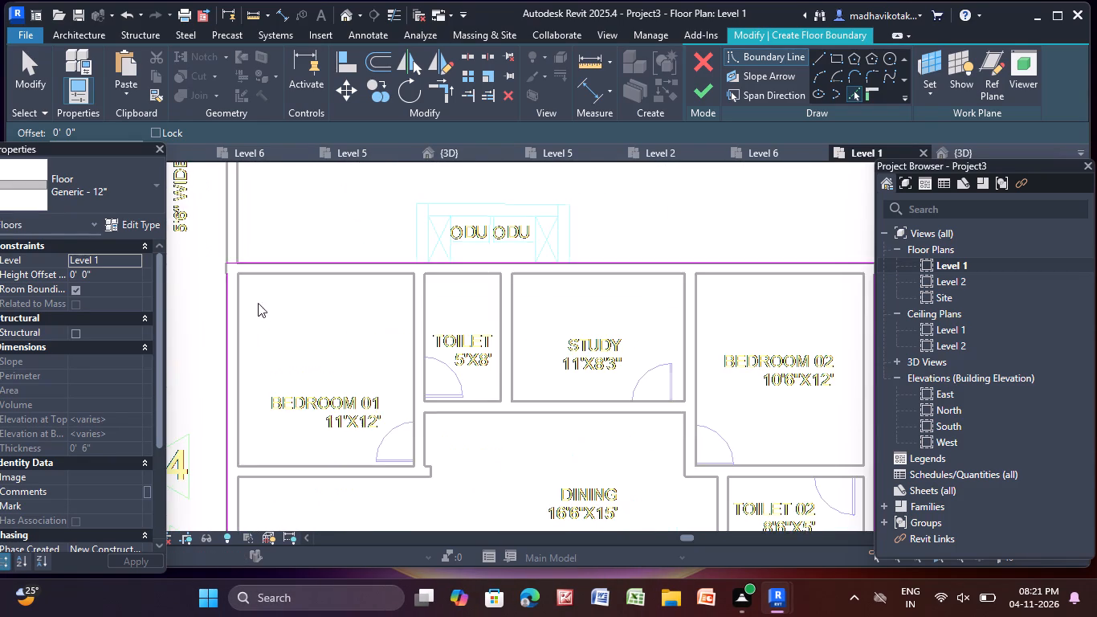
pyautogui.scroll(10, 220, 285)
pyautogui.press('Escape')
pyautogui.press('Escape')
pyautogui.press('Escape')
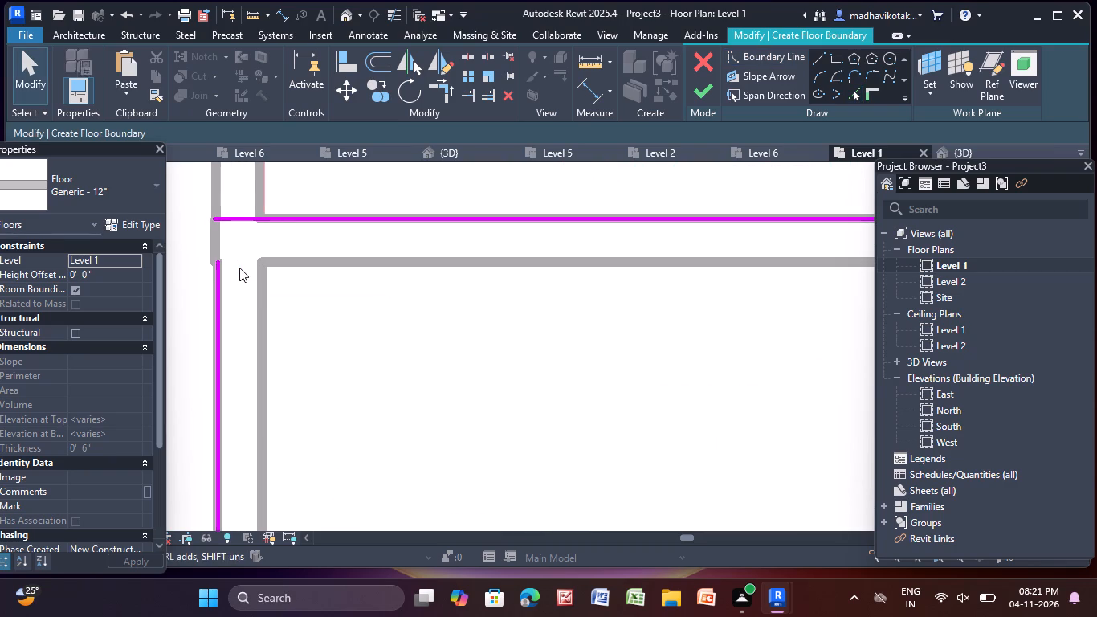
# Extend the upper end of the left boundary line to meet the top boundary line at Bedroom 01's outer corner.
pyautogui.click(220, 292)
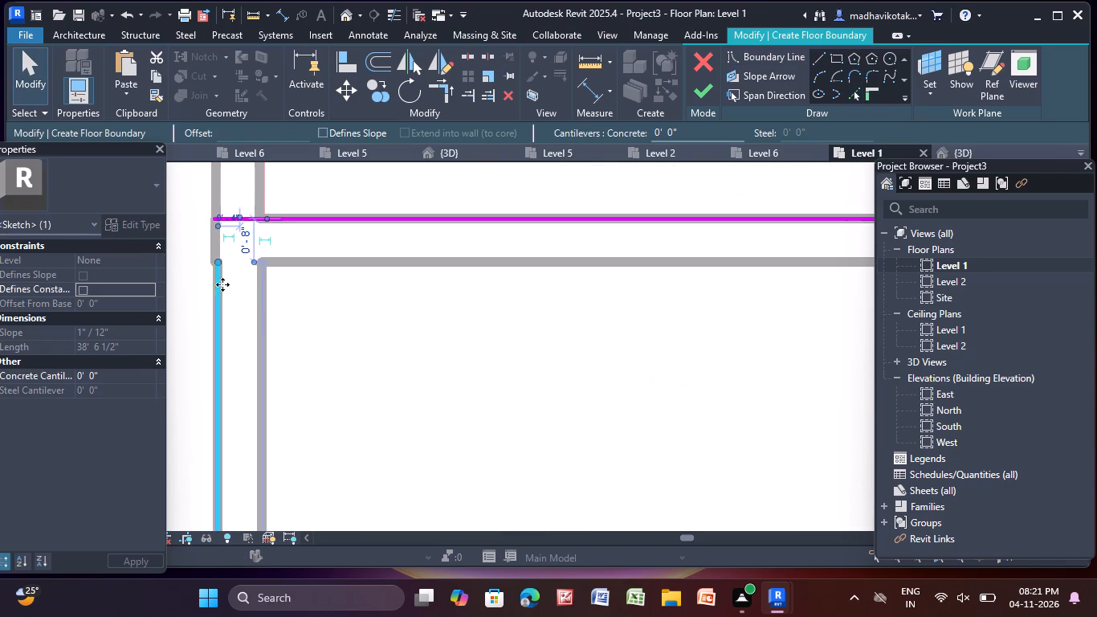
pyautogui.moveTo(225, 282); pyautogui.dragTo(301, 346, button='middle')
pyautogui.scroll(8, 295, 336)
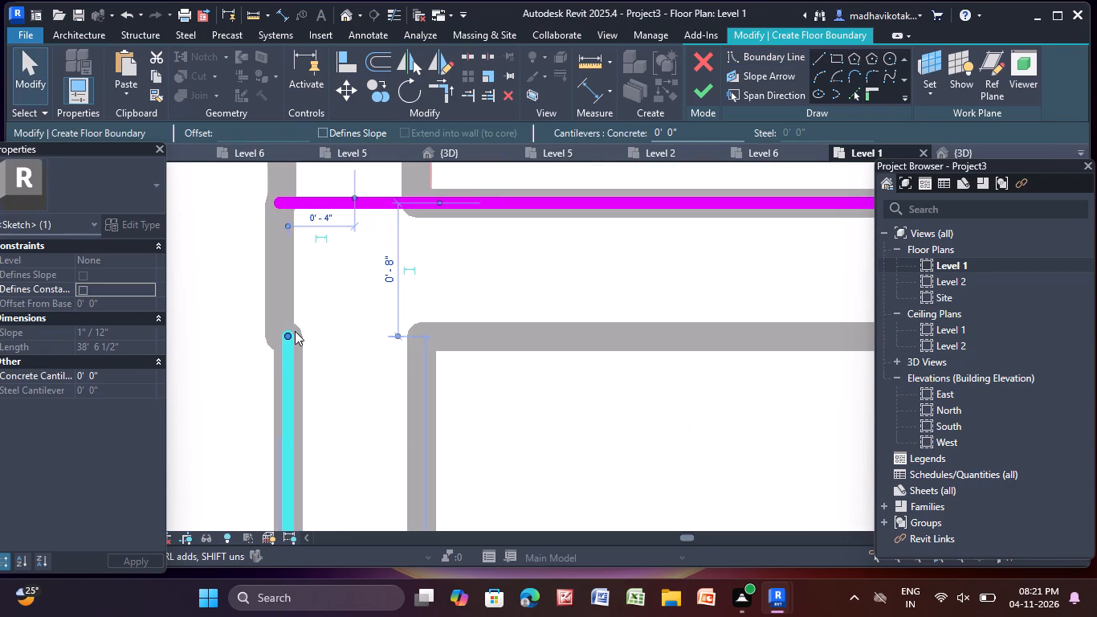
pyautogui.moveTo(288, 334); pyautogui.dragTo(289, 220)
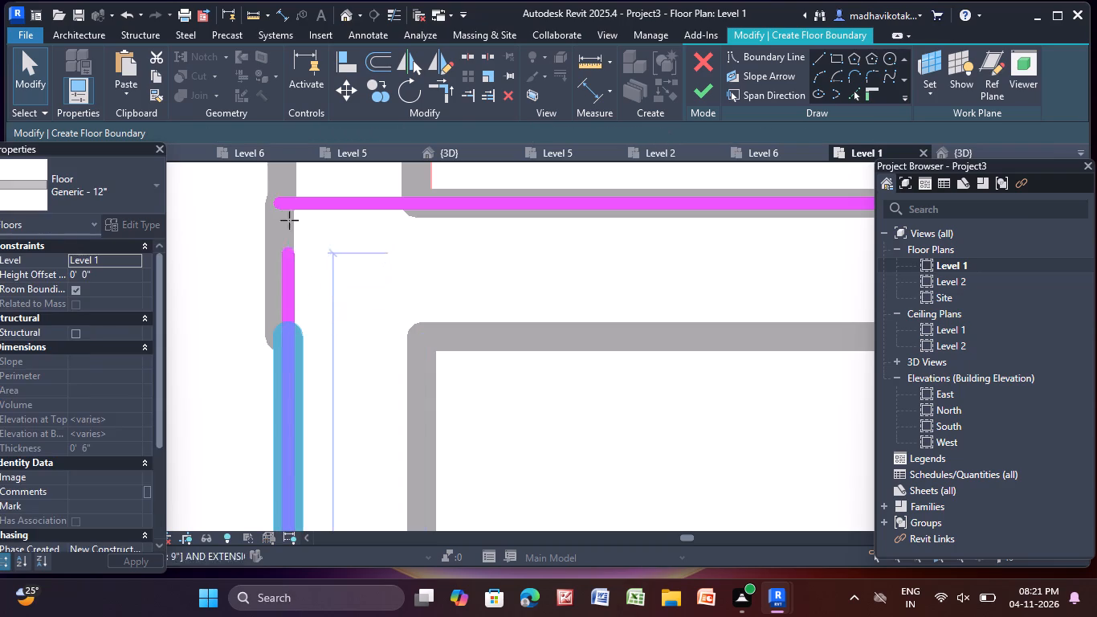
pyautogui.moveTo(289, 220); pyautogui.dragTo(288, 200)
pyautogui.scroll(-12, 316, 177)
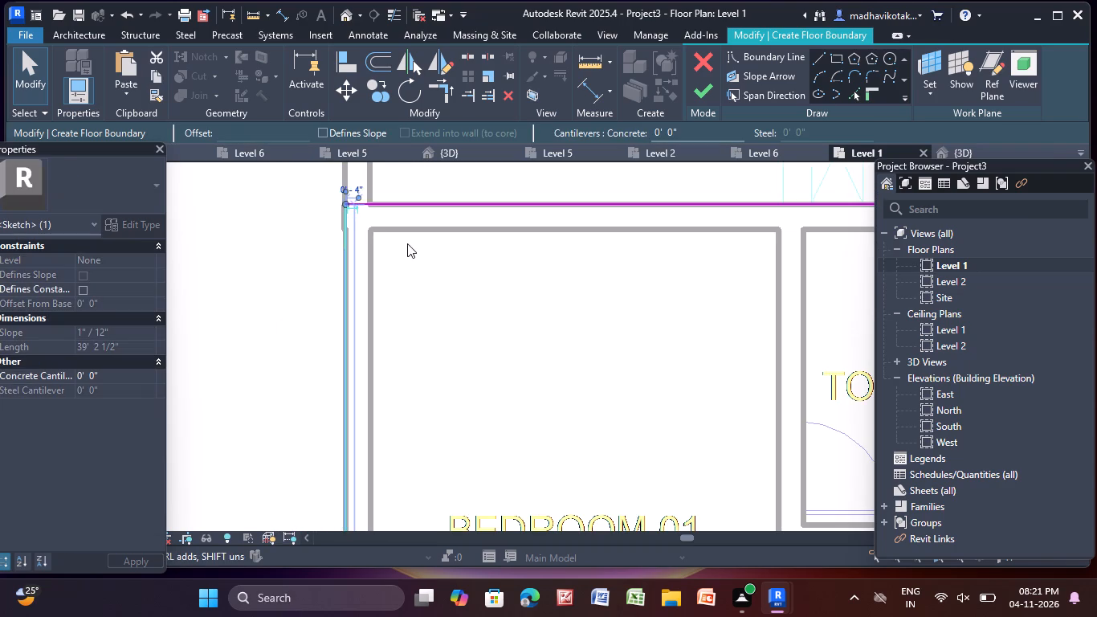
pyautogui.click(426, 275)
# Extend the upper end of the right boundary line to meet the top boundary line at Bedroom 02's outer corner.
pyautogui.scroll(-6, 427, 273)
pyautogui.scroll(-3, 565, 274)
pyautogui.moveTo(573, 278); pyautogui.dragTo(163, 213, button='middle')
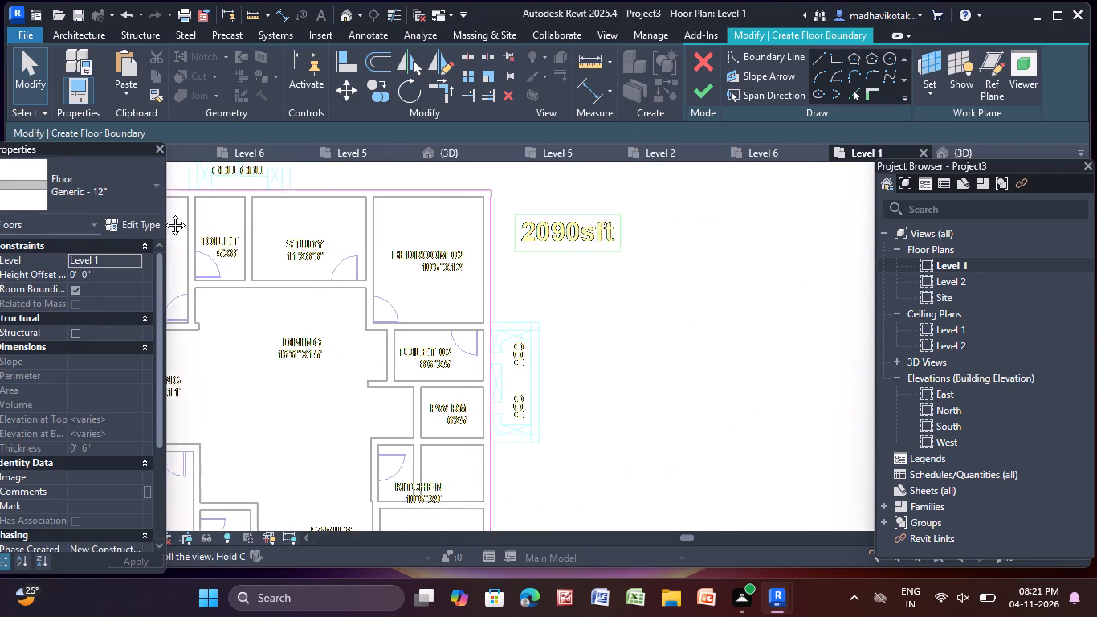
pyautogui.moveTo(163, 213); pyautogui.dragTo(167, 213, button='middle')
pyautogui.scroll(4, 484, 243)
pyautogui.moveTo(473, 186); pyautogui.dragTo(500, 311, button='middle')
pyautogui.scroll(5, 500, 307)
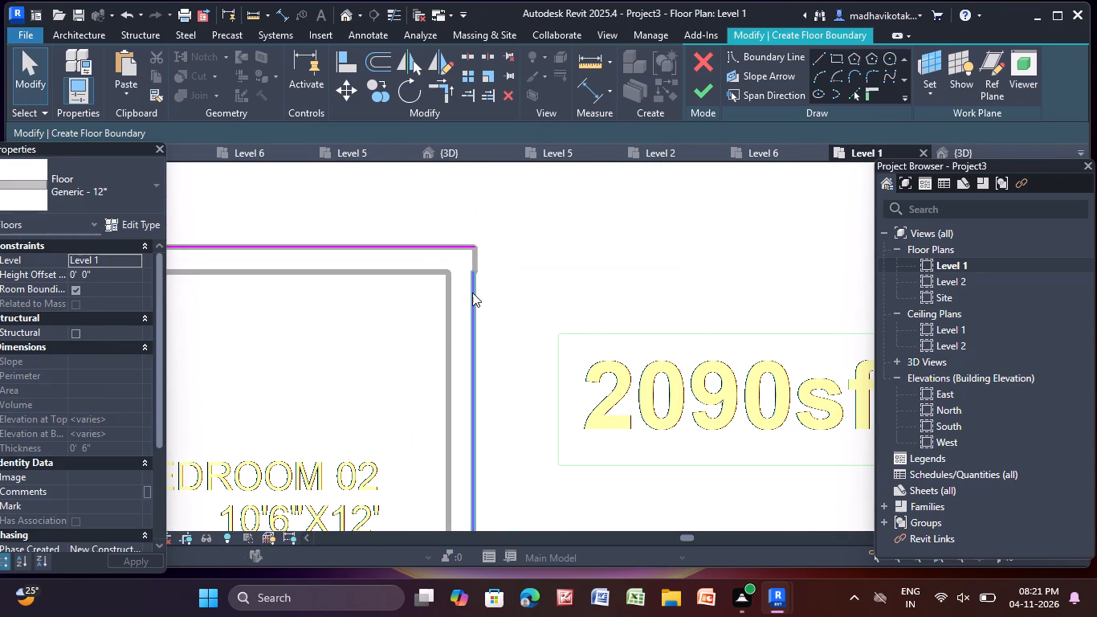
pyautogui.click(472, 292)
pyautogui.scroll(7, 475, 268)
pyautogui.moveTo(483, 242); pyautogui.dragTo(491, 331, button='middle')
pyautogui.scroll(5, 471, 344)
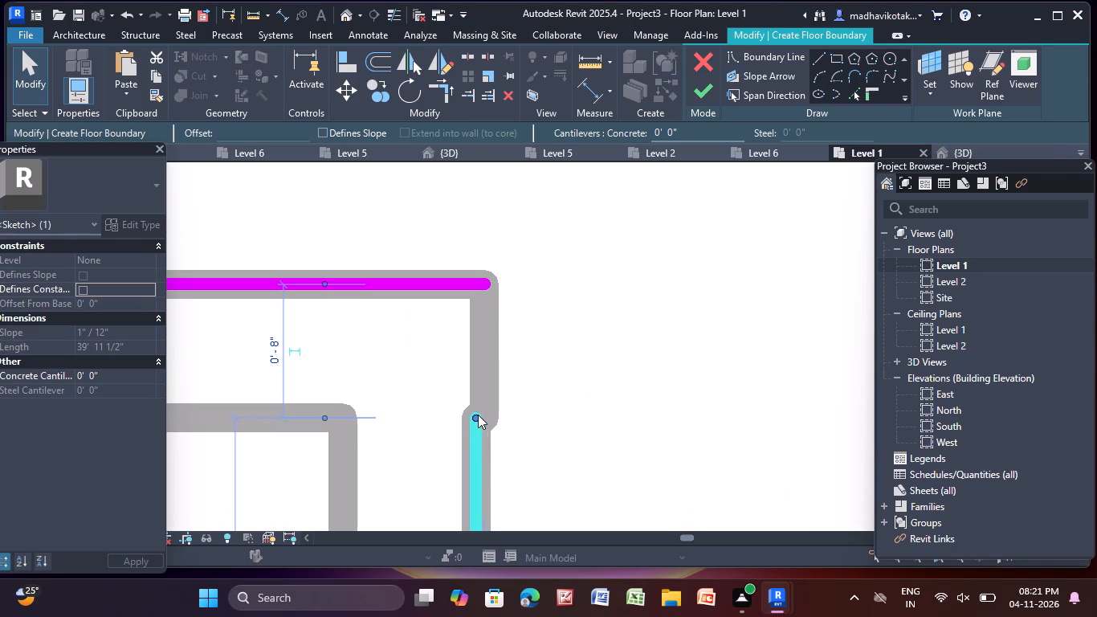
pyautogui.moveTo(476, 415); pyautogui.dragTo(493, 279)
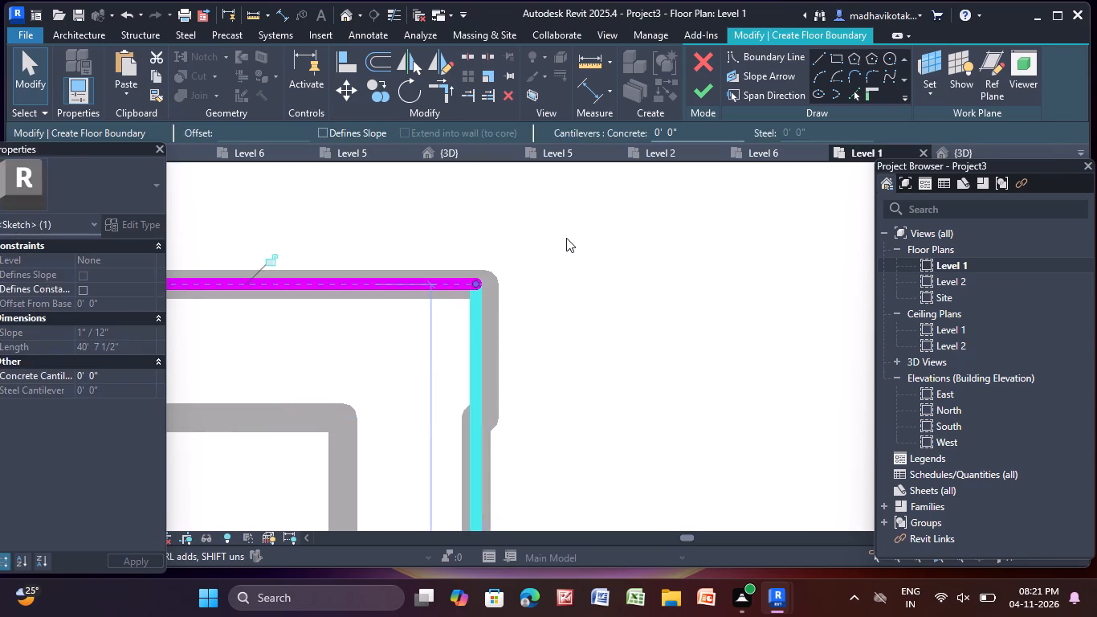
pyautogui.click(567, 238)
# Extend the left end of the M.Bedroom's bottom boundary line to the left boundary line at the unit's outer corner.
pyautogui.scroll(-7, 568, 238)
pyautogui.scroll(1, 578, 259)
pyautogui.scroll(-17, 578, 259)
pyautogui.scroll(-2, 609, 362)
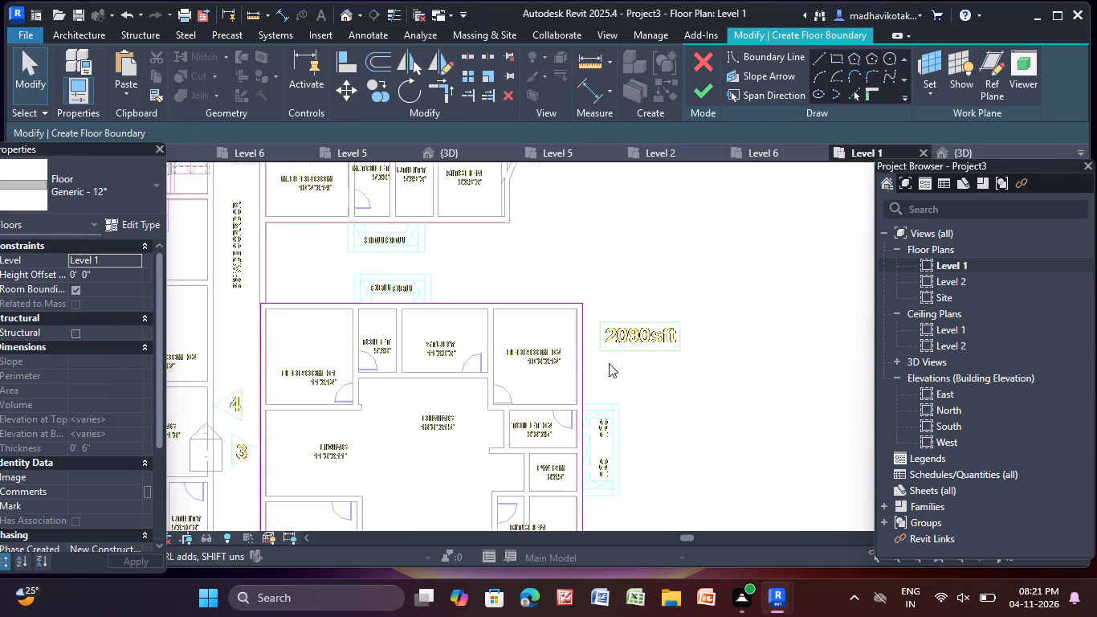
pyautogui.scroll(-3, 609, 363)
pyautogui.moveTo(597, 374); pyautogui.dragTo(516, 98, button='middle')
pyautogui.moveTo(398, 267); pyautogui.dragTo(433, 323, button='middle')
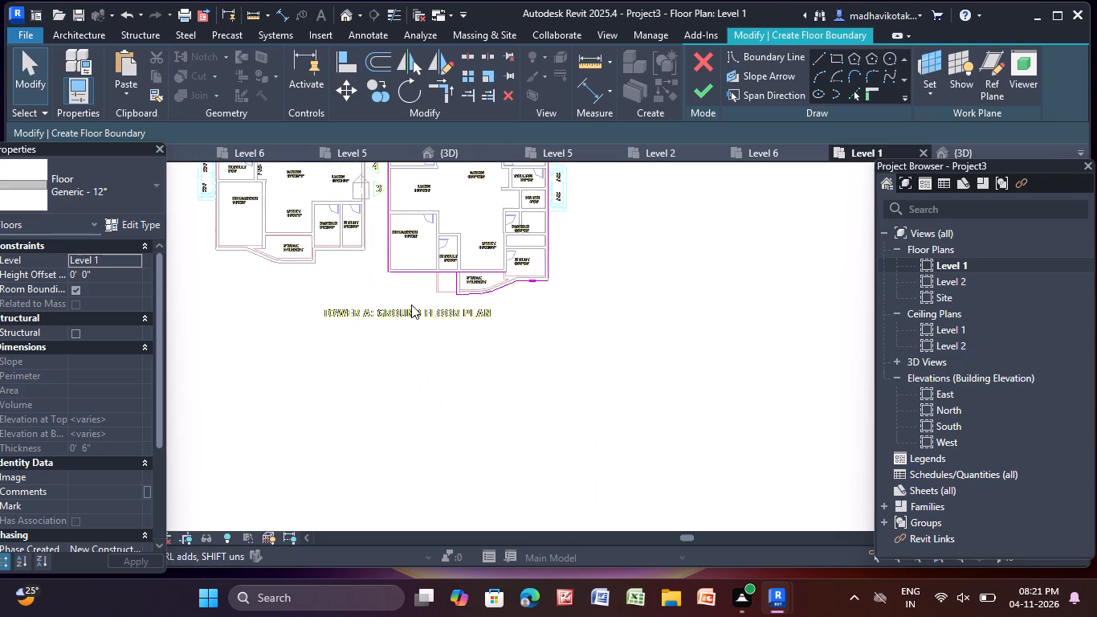
pyautogui.scroll(19, 392, 284)
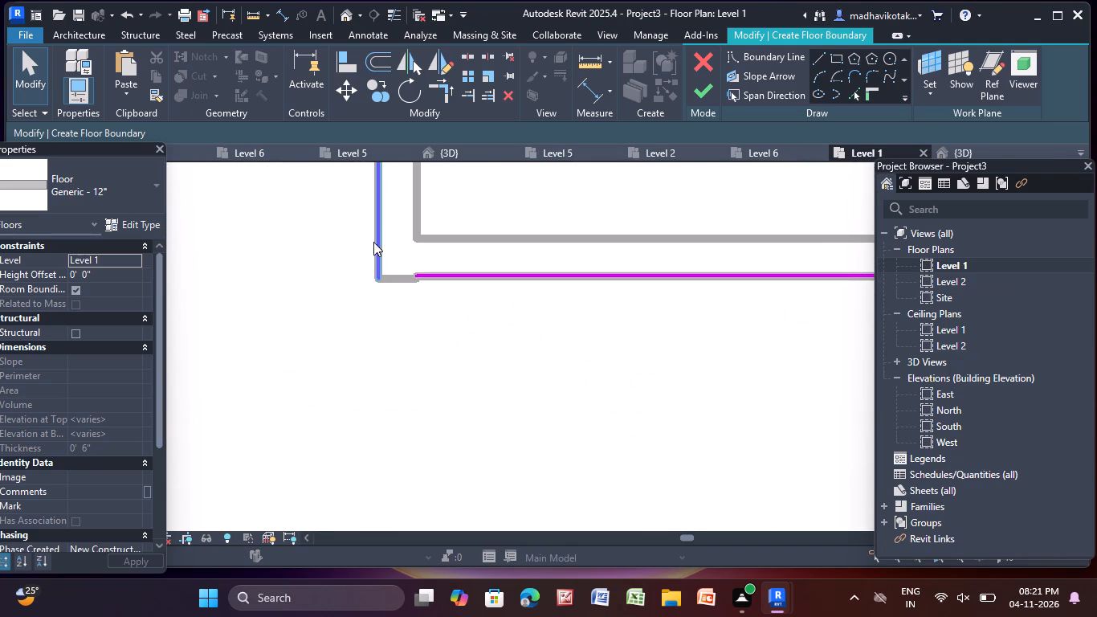
pyautogui.scroll(4, 373, 242)
pyautogui.click(381, 258)
pyautogui.scroll(4, 403, 317)
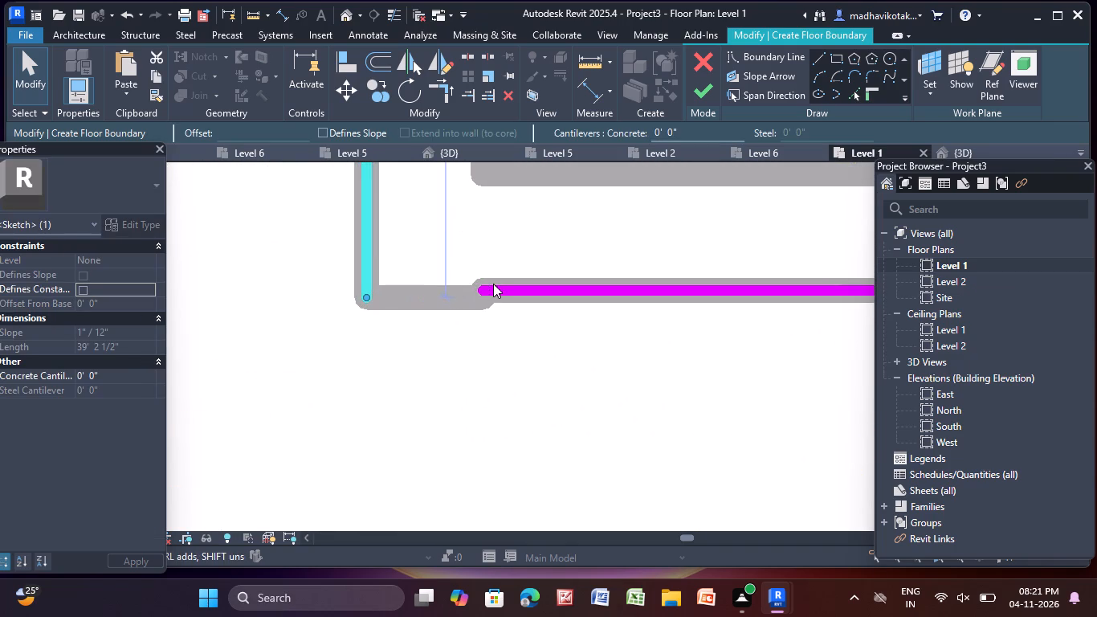
pyautogui.click(493, 284)
pyautogui.moveTo(483, 288); pyautogui.dragTo(377, 283)
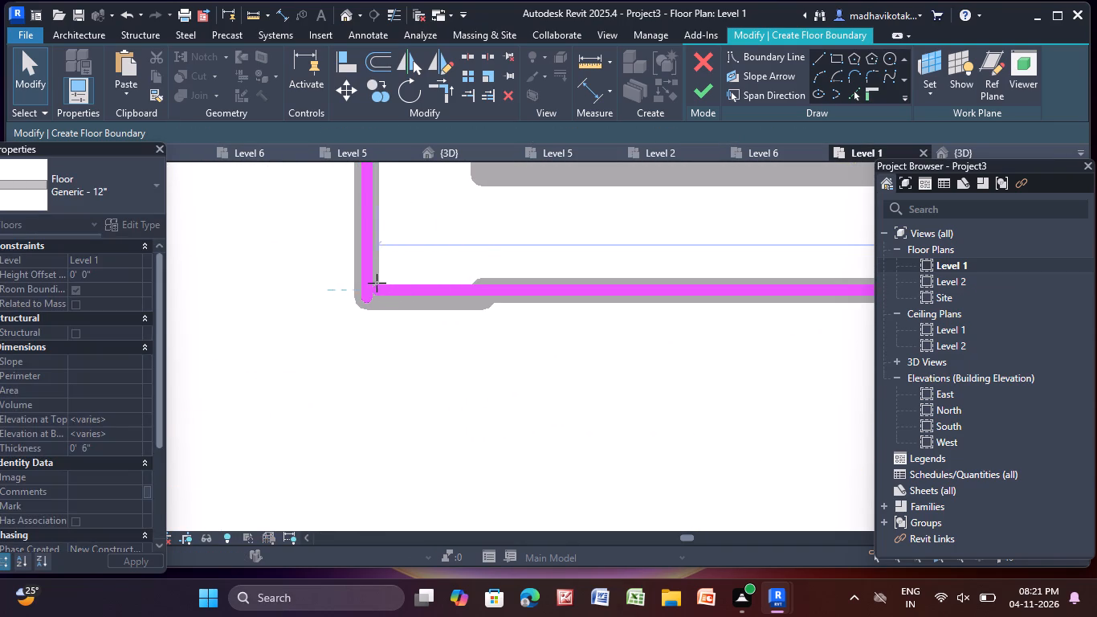
pyautogui.moveTo(377, 283); pyautogui.dragTo(372, 283)
pyautogui.click(320, 269)
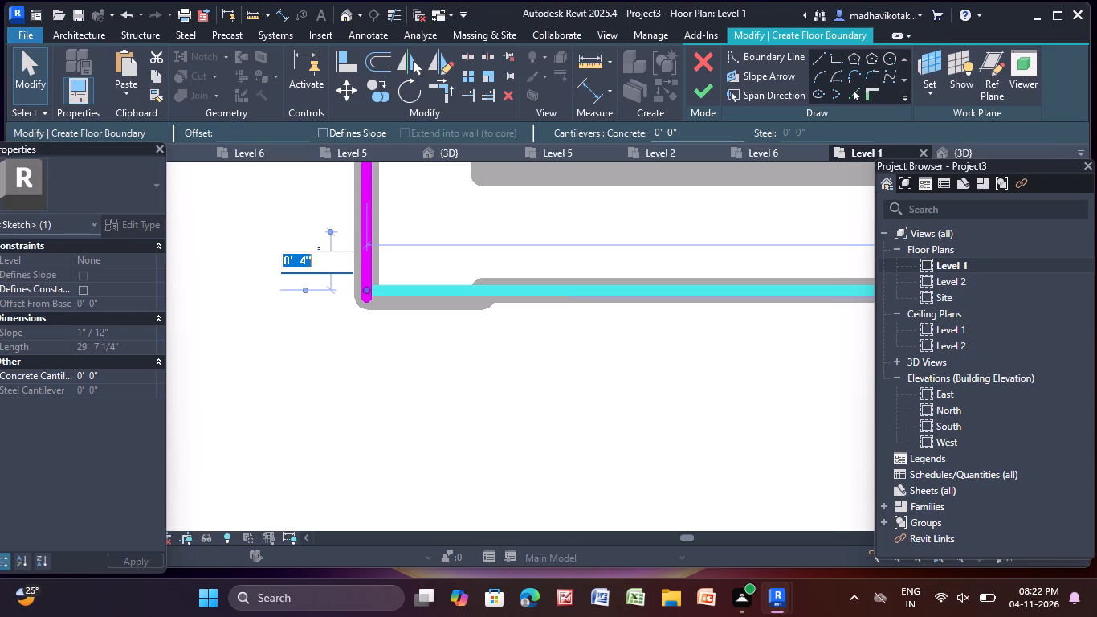
pyautogui.press('Escape')
pyautogui.press('Escape')
pyautogui.press('Escape')
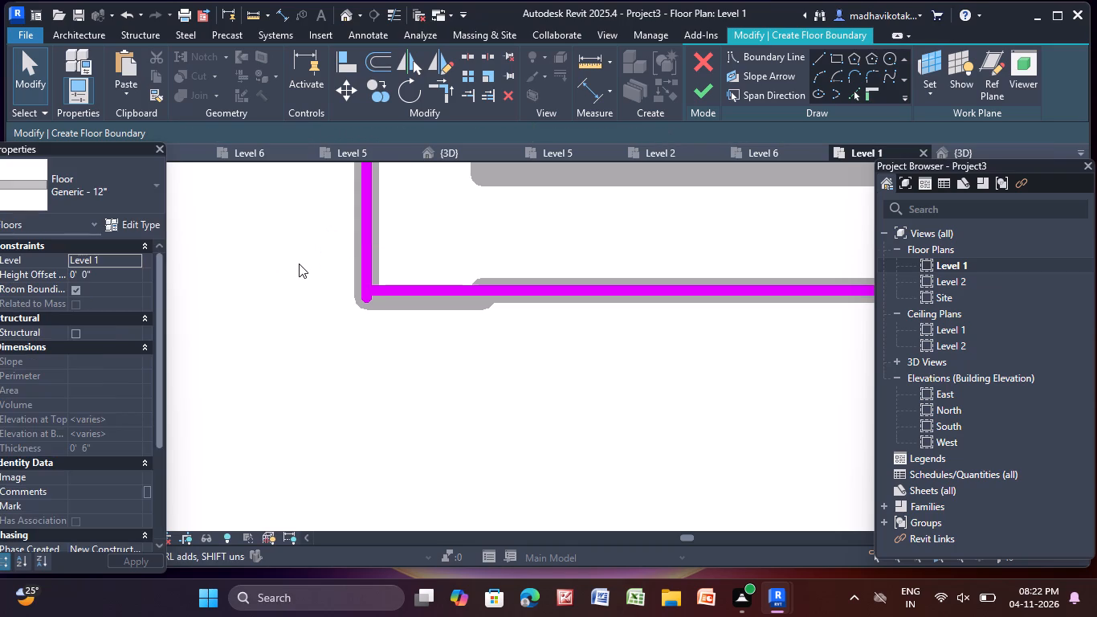
# Shorten the left boundary line's lower end so it stops exactly on the bottom boundary line at the M.Bedroom corner.
pyautogui.scroll(4, 426, 396)
pyautogui.moveTo(314, 296); pyautogui.dragTo(364, 503, button='middle')
pyautogui.scroll(5, 360, 488)
pyautogui.click(374, 392)
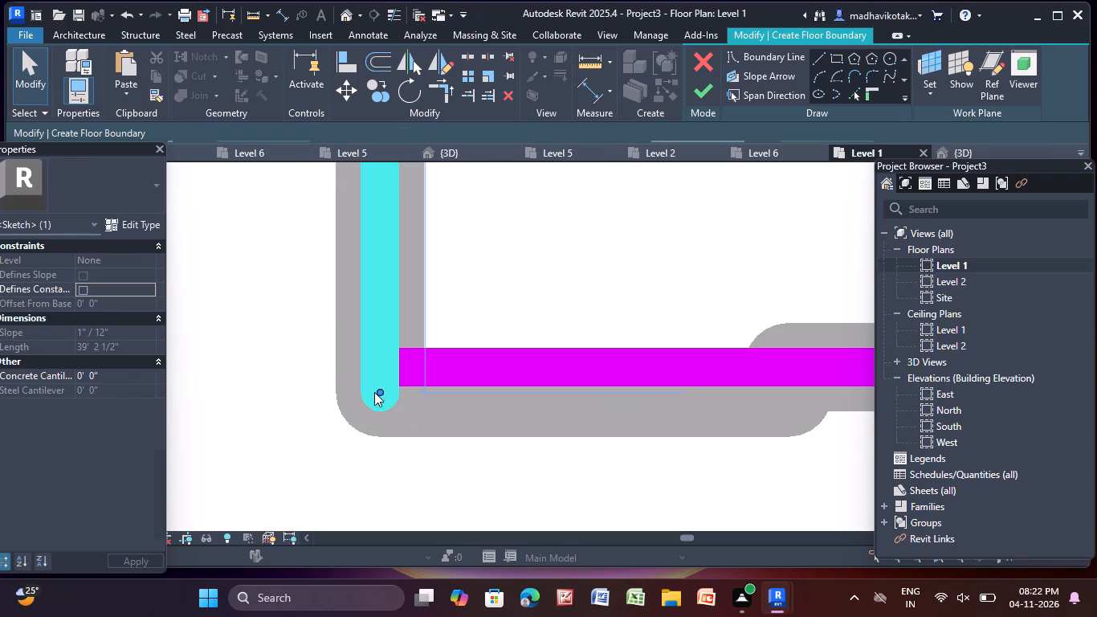
pyautogui.moveTo(378, 390); pyautogui.dragTo(382, 369)
pyautogui.click(275, 342)
# Shorten the right end of the M.Bedroom's bottom boundary line to meet the left boundary line of the 5' wide balcony.
pyautogui.scroll(-7, 425, 314)
pyautogui.scroll(-16, 655, 334)
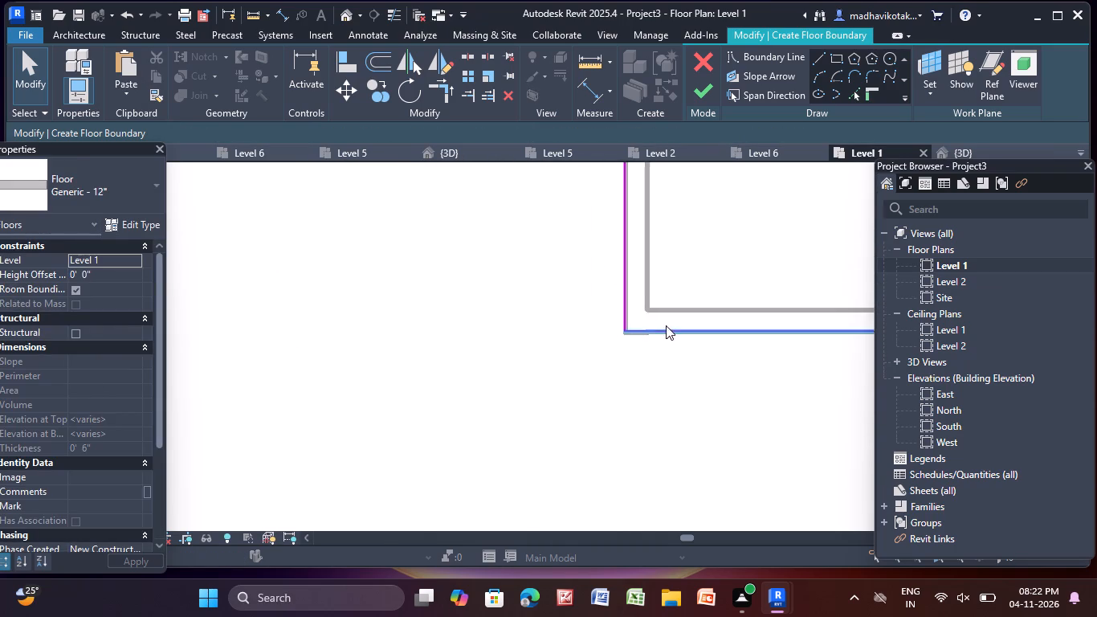
pyautogui.scroll(-8, 666, 325)
pyautogui.moveTo(744, 356); pyautogui.dragTo(288, 374, button='middle')
pyautogui.scroll(2, 448, 352)
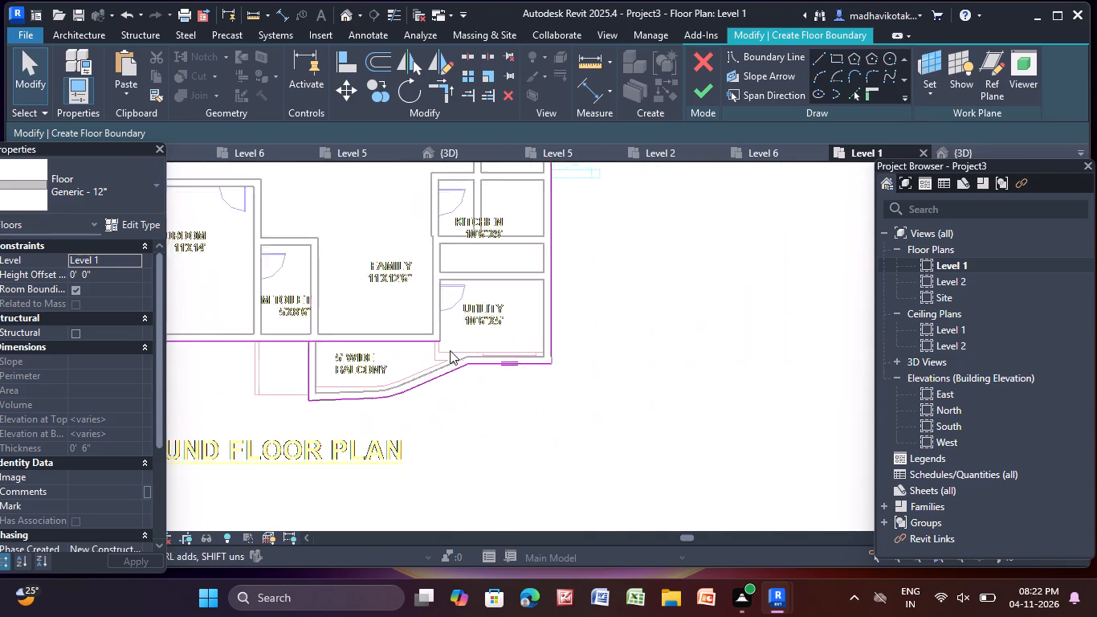
pyautogui.scroll(7, 450, 350)
pyautogui.scroll(-12, 369, 341)
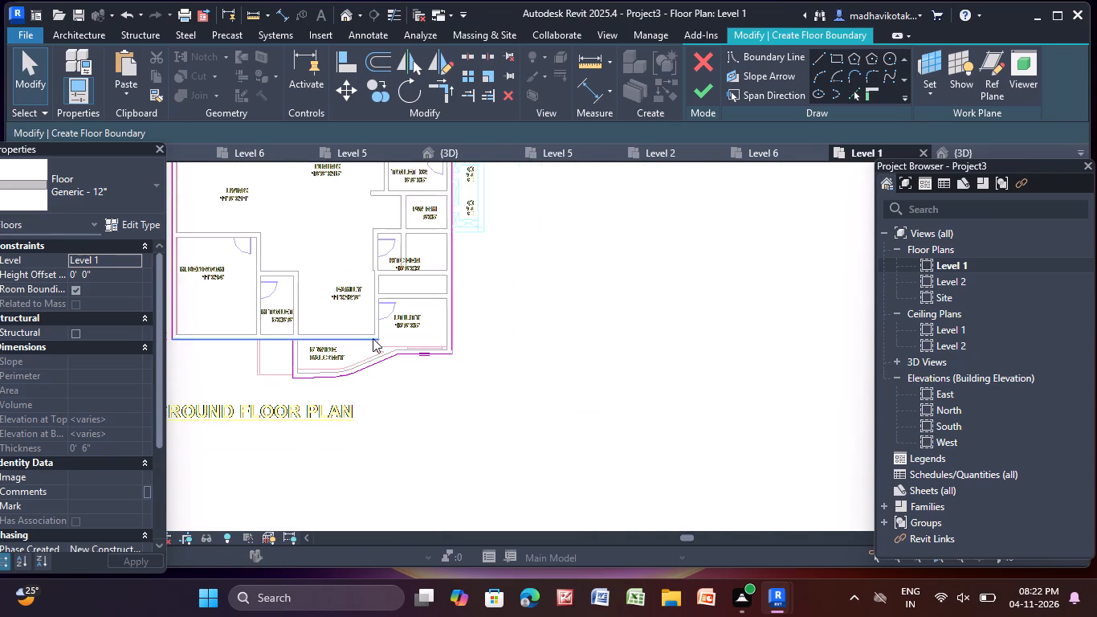
pyautogui.moveTo(373, 338); pyautogui.dragTo(520, 364, button='middle')
pyautogui.scroll(10, 452, 357)
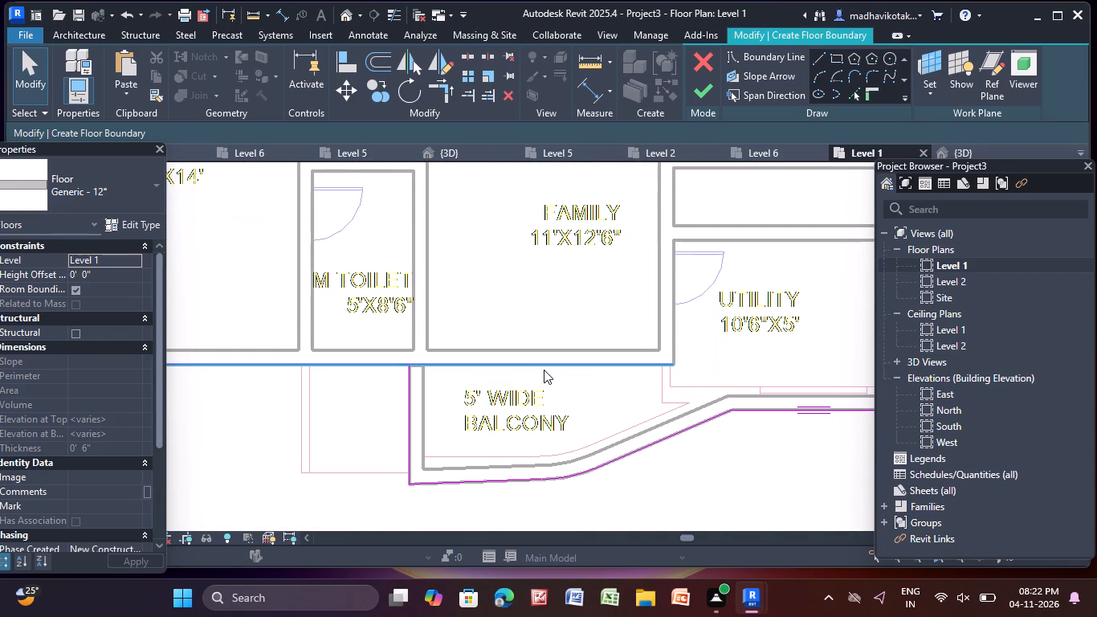
pyautogui.click(544, 370)
pyautogui.moveTo(675, 362); pyautogui.dragTo(624, 362)
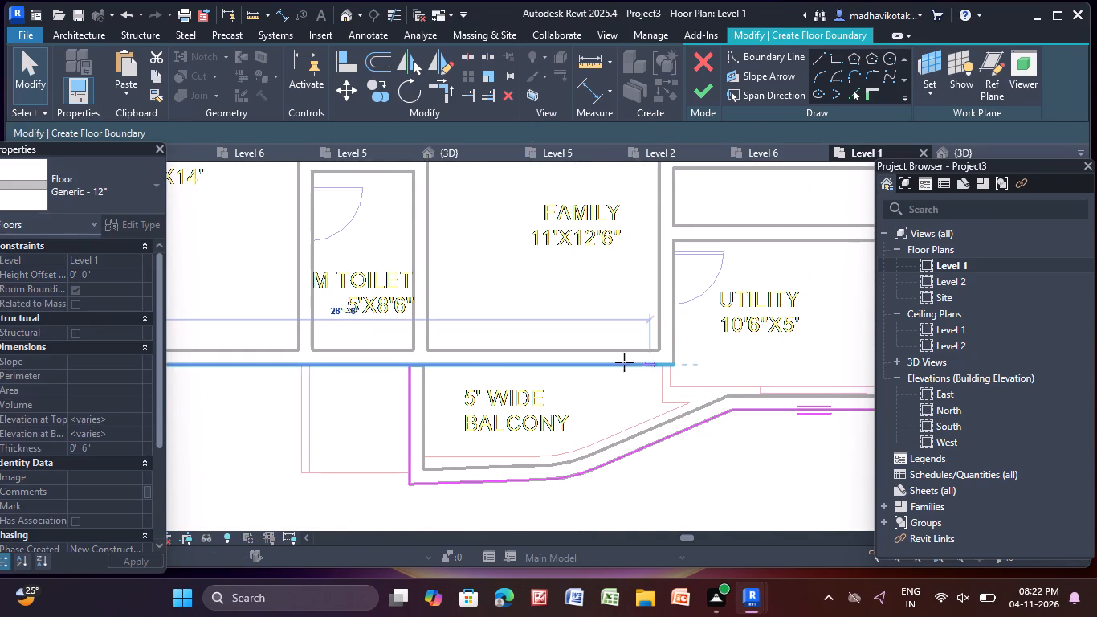
pyautogui.moveTo(624, 362); pyautogui.dragTo(408, 364)
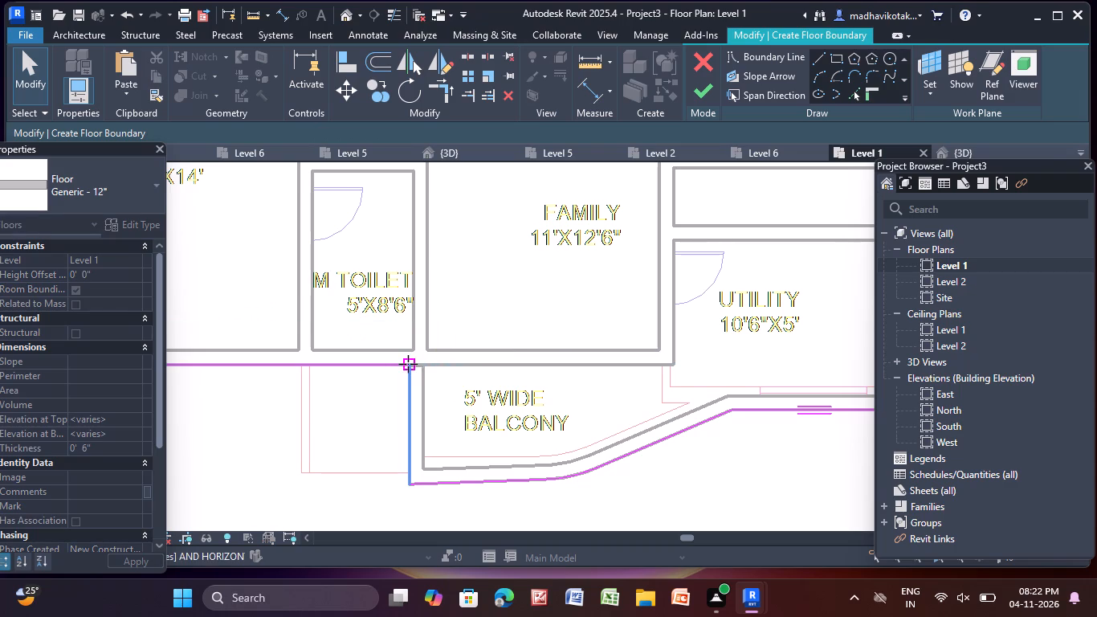
pyautogui.moveTo(408, 364); pyautogui.dragTo(415, 366)
pyautogui.click(309, 415)
# Extend the lower end of the right boundary line to meet the bottom boundary line at the Utility's outer corner.
pyautogui.scroll(-5, 330, 399)
pyautogui.moveTo(328, 393); pyautogui.dragTo(444, 384, button='middle')
pyautogui.scroll(7, 414, 379)
pyautogui.scroll(6, 191, 386)
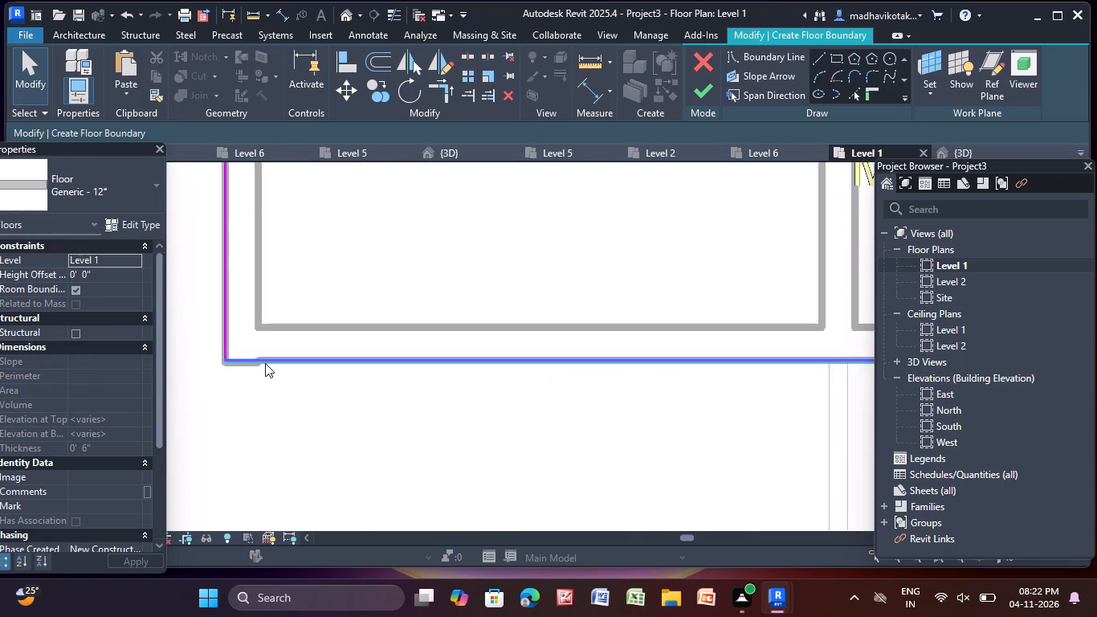
pyautogui.scroll(3, 265, 363)
pyautogui.scroll(-9, 277, 361)
pyautogui.moveTo(650, 358); pyautogui.dragTo(316, 312, button='middle')
pyautogui.scroll(3, 521, 321)
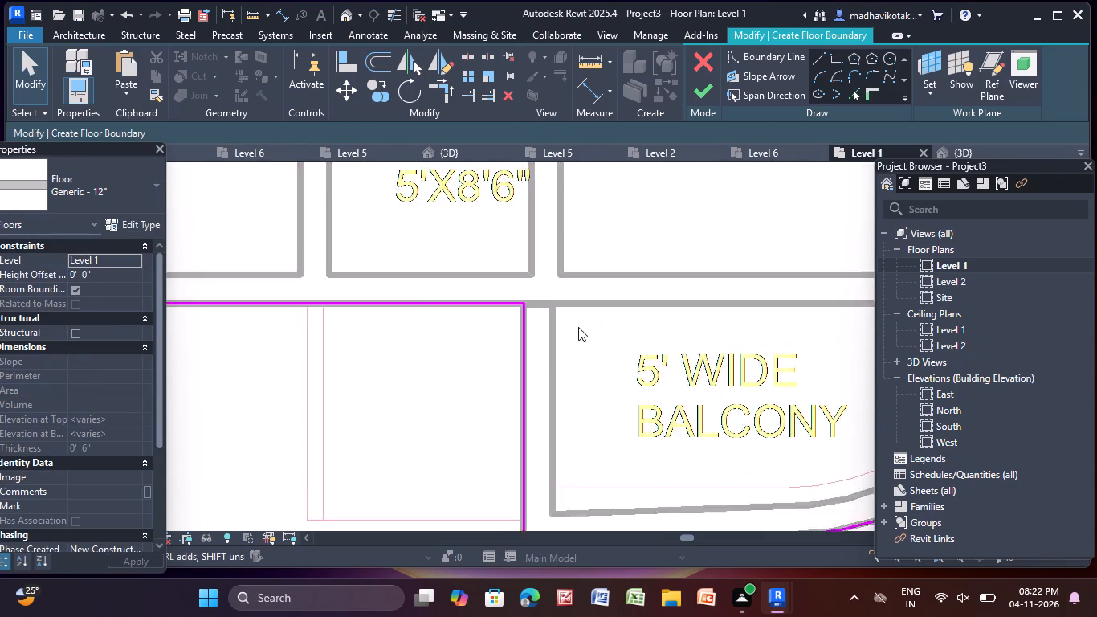
pyautogui.scroll(9, 578, 327)
pyautogui.scroll(-12, 524, 297)
pyautogui.scroll(-4, 596, 280)
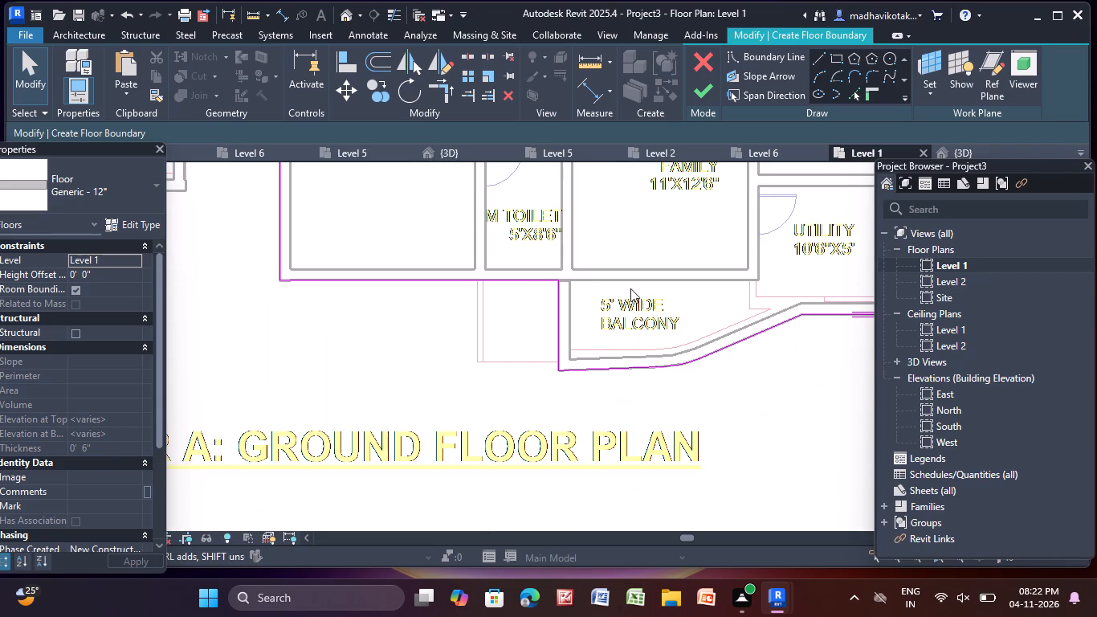
pyautogui.moveTo(717, 306); pyautogui.dragTo(401, 398, button='middle')
pyautogui.scroll(8, 609, 392)
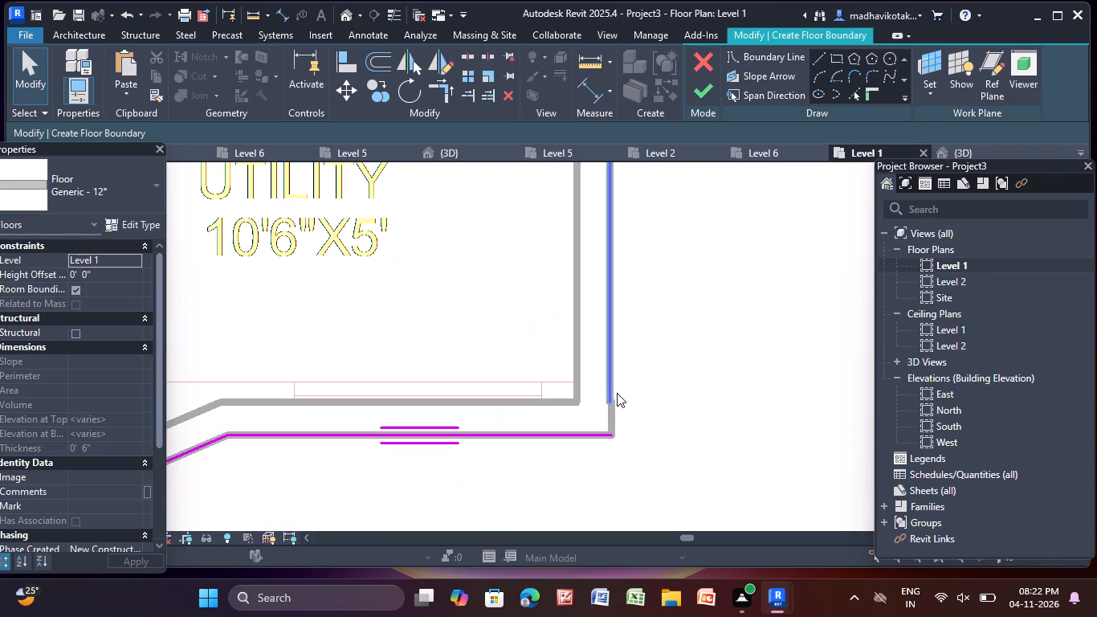
pyautogui.scroll(3, 638, 427)
pyautogui.click(602, 390)
pyautogui.moveTo(614, 407); pyautogui.dragTo(575, 366, button='middle')
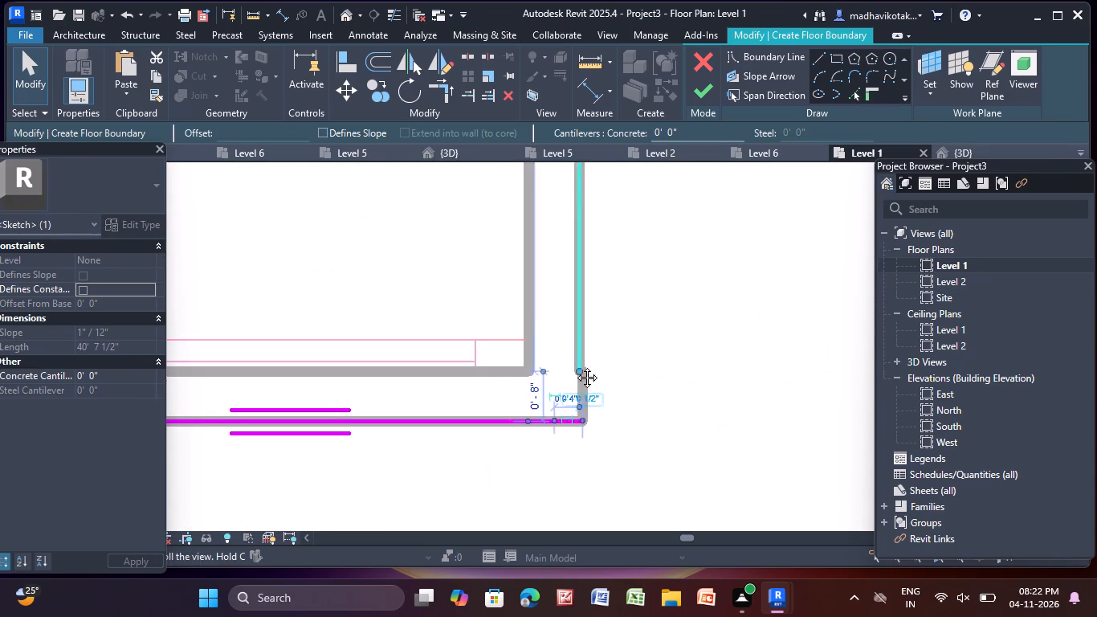
pyautogui.moveTo(575, 366); pyautogui.dragTo(537, 325, button='middle')
pyautogui.scroll(3, 537, 325)
pyautogui.moveTo(513, 298); pyautogui.dragTo(523, 373)
pyautogui.click(631, 325)
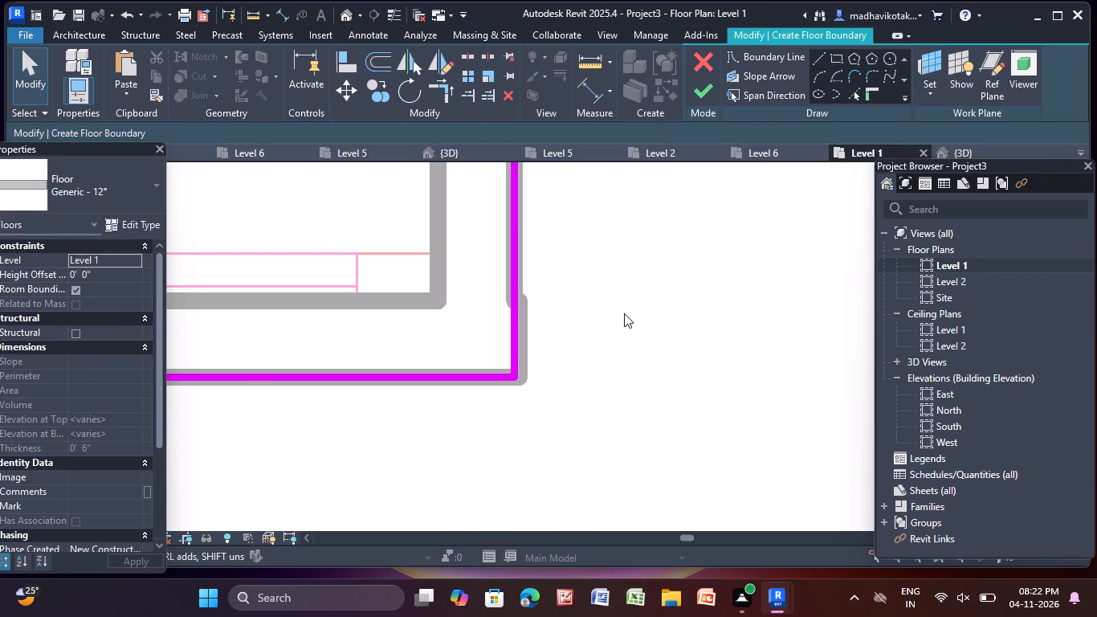
# Finish the closed floor boundary sketch to create the 2090sft unit's floor, and clear the selection.
pyautogui.scroll(-7, 619, 307)
pyautogui.scroll(-15, 592, 276)
pyautogui.scroll(-1, 522, 259)
pyautogui.moveTo(521, 259); pyautogui.dragTo(491, 485, button='middle')
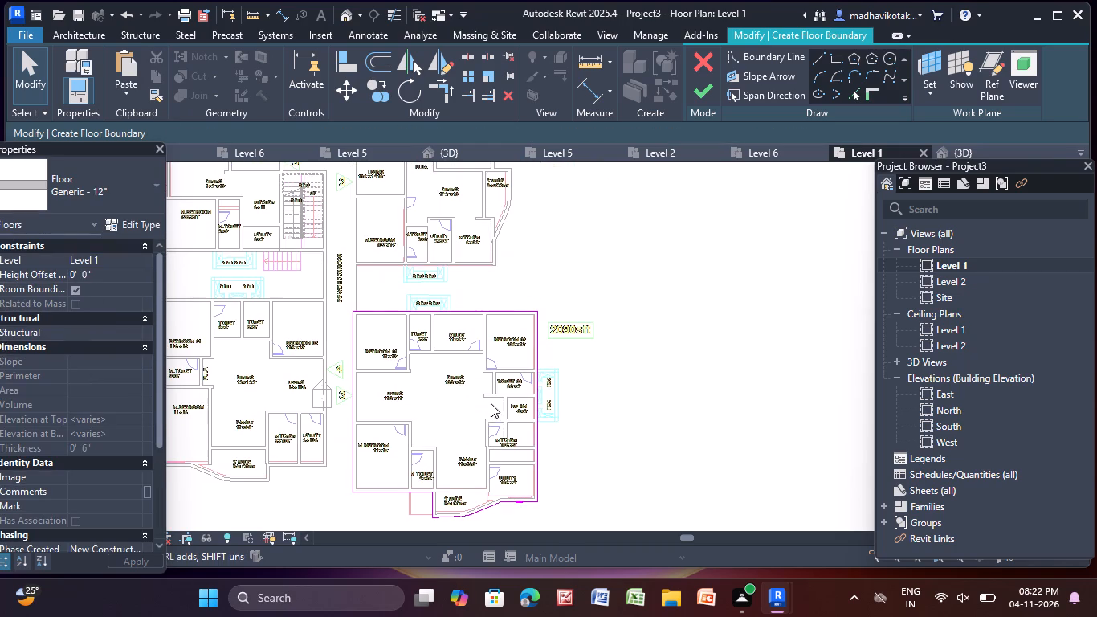
pyautogui.moveTo(452, 366); pyautogui.dragTo(458, 325, button='middle')
pyautogui.scroll(7, 600, 265)
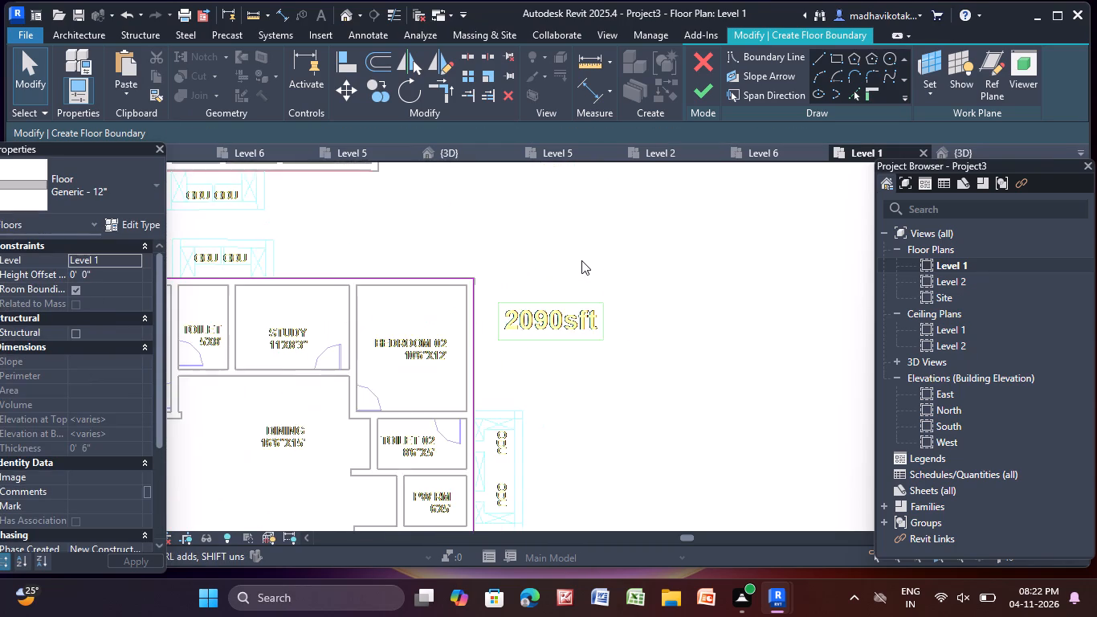
pyautogui.click(695, 92)
pyautogui.click(582, 259)
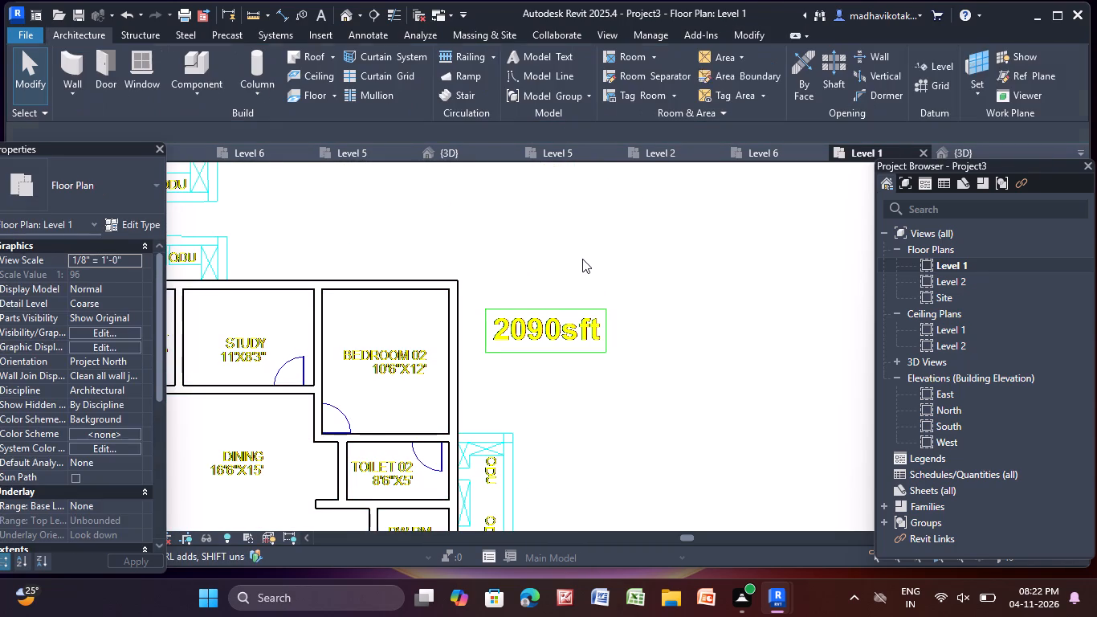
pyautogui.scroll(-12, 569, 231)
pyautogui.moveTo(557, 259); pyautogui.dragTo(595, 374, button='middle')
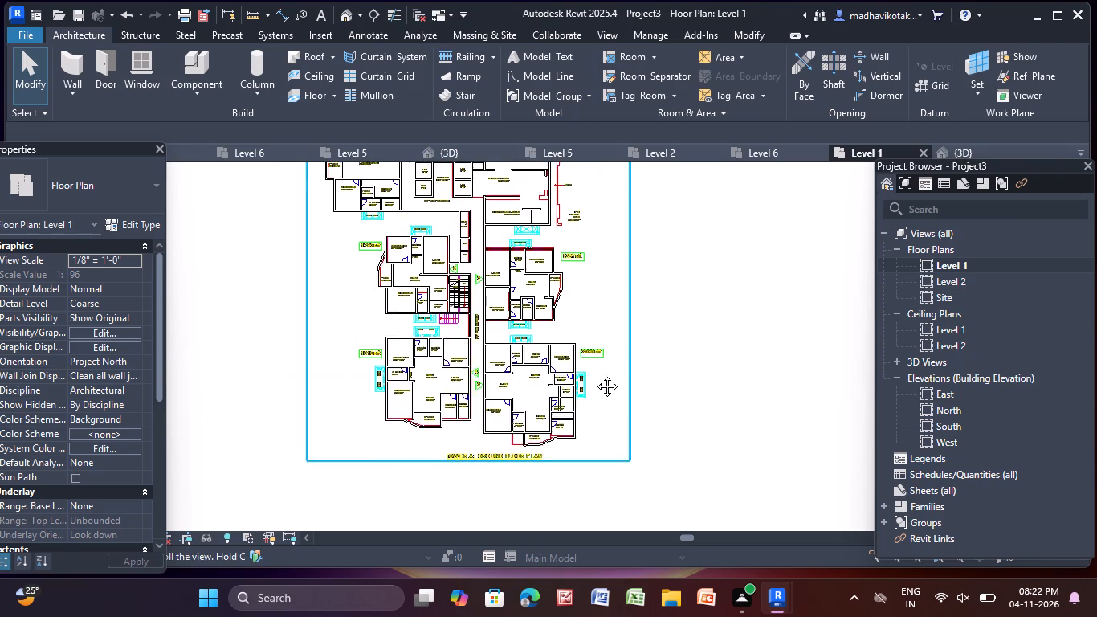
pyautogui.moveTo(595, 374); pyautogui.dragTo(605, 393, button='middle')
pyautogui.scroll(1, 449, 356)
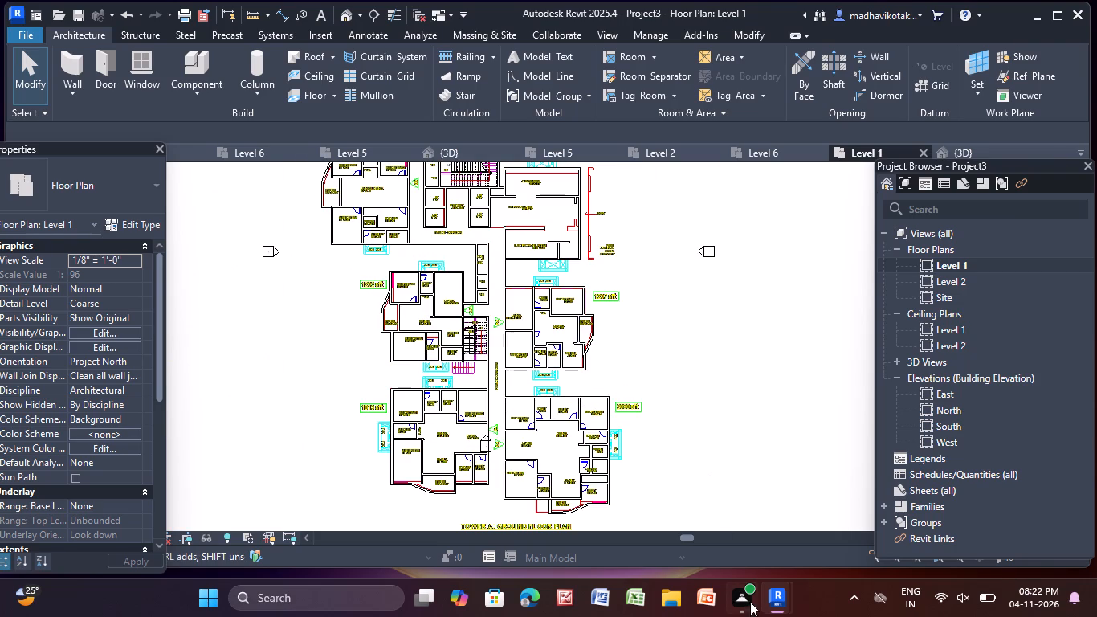
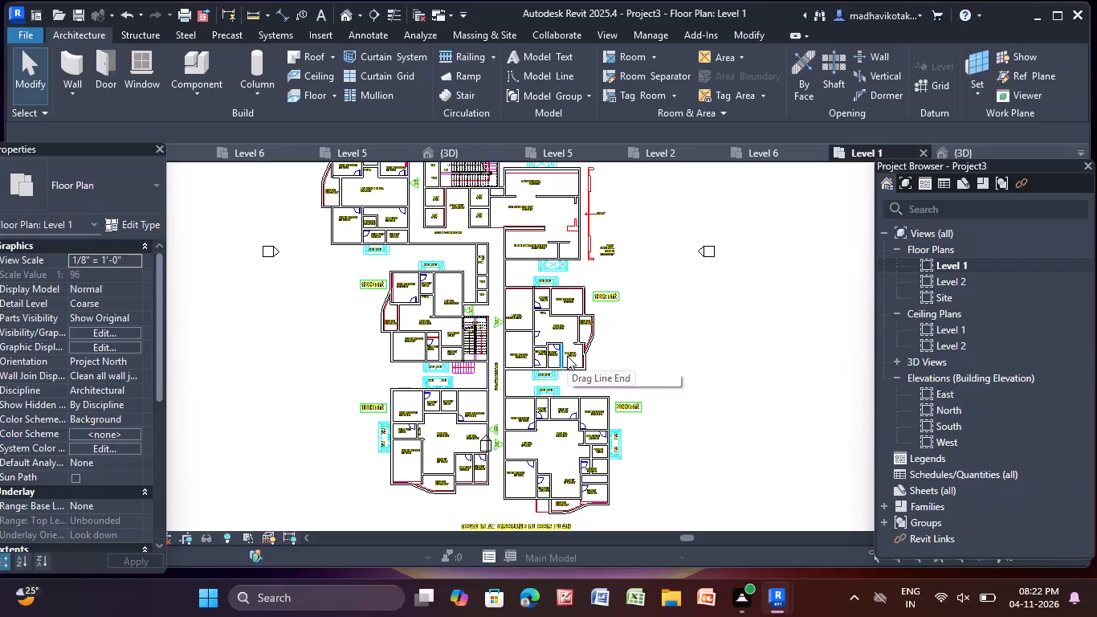
# Shorten the upper end of the wall between Living and Toilet in the 1297sft unit to the top wall's inner face.
pyautogui.scroll(7, 580, 363)
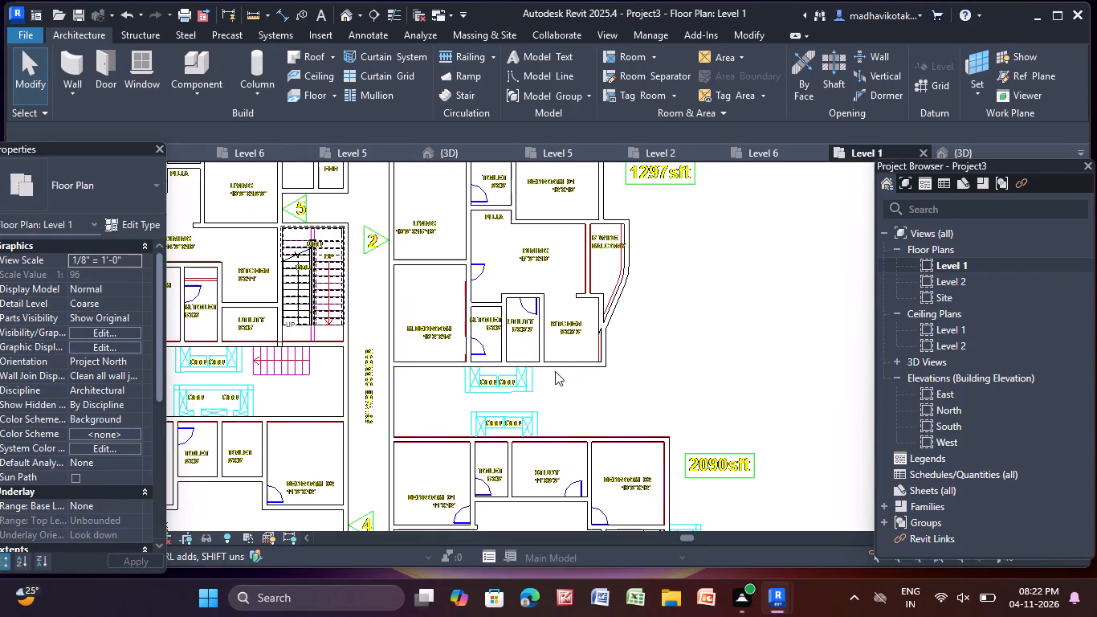
pyautogui.moveTo(504, 302); pyautogui.dragTo(411, 402, button='middle')
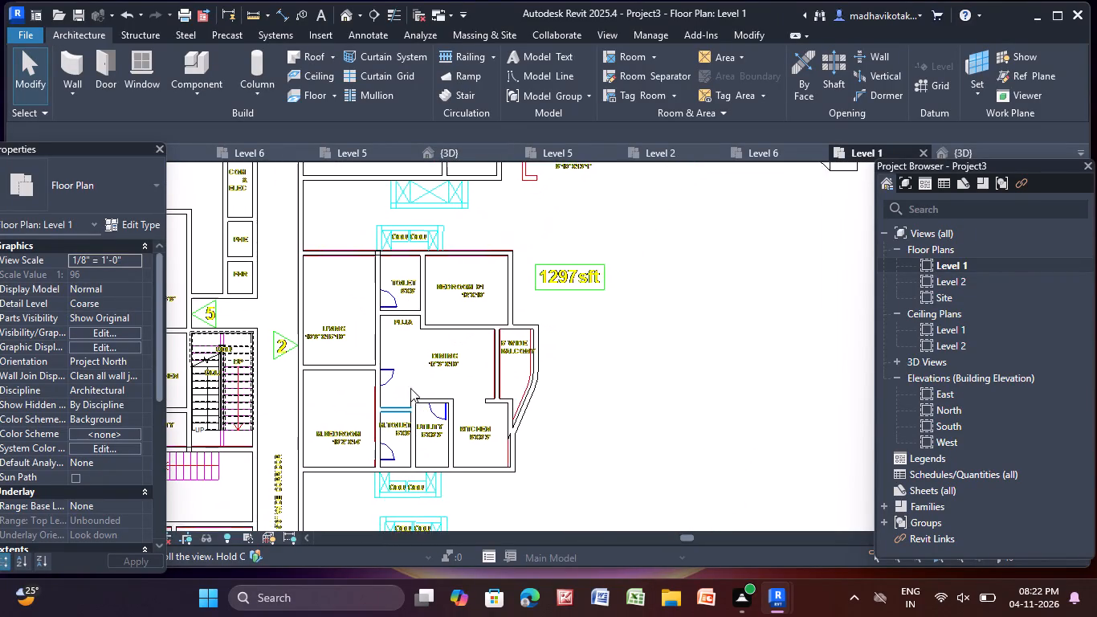
pyautogui.scroll(9, 378, 254)
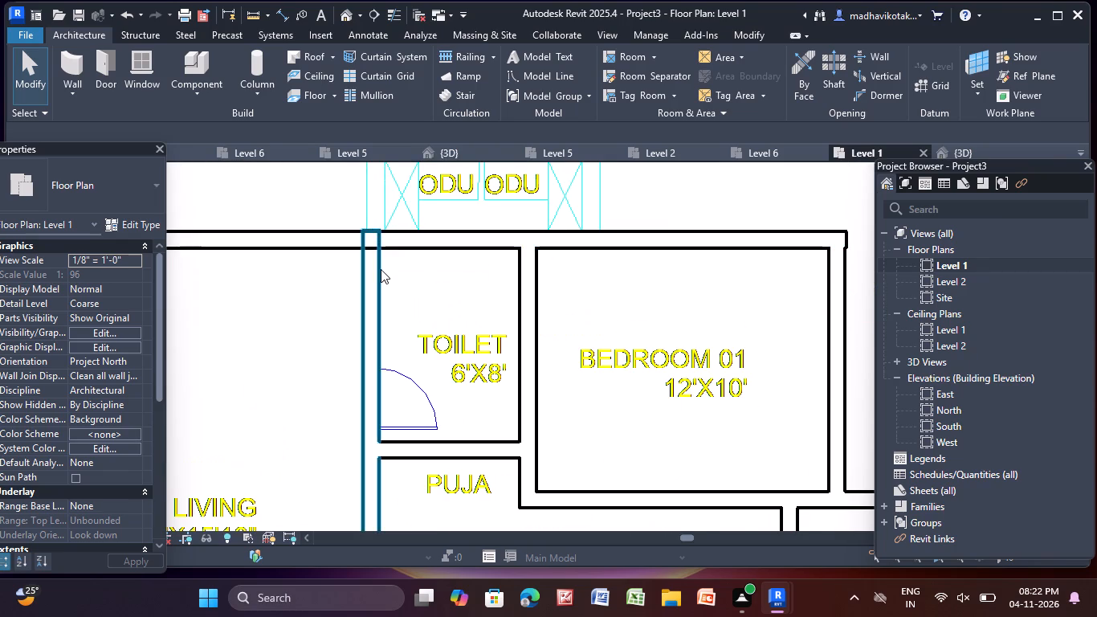
pyautogui.click(381, 269)
pyautogui.scroll(8, 370, 231)
pyautogui.moveTo(373, 231); pyautogui.dragTo(377, 285)
pyautogui.click(314, 322)
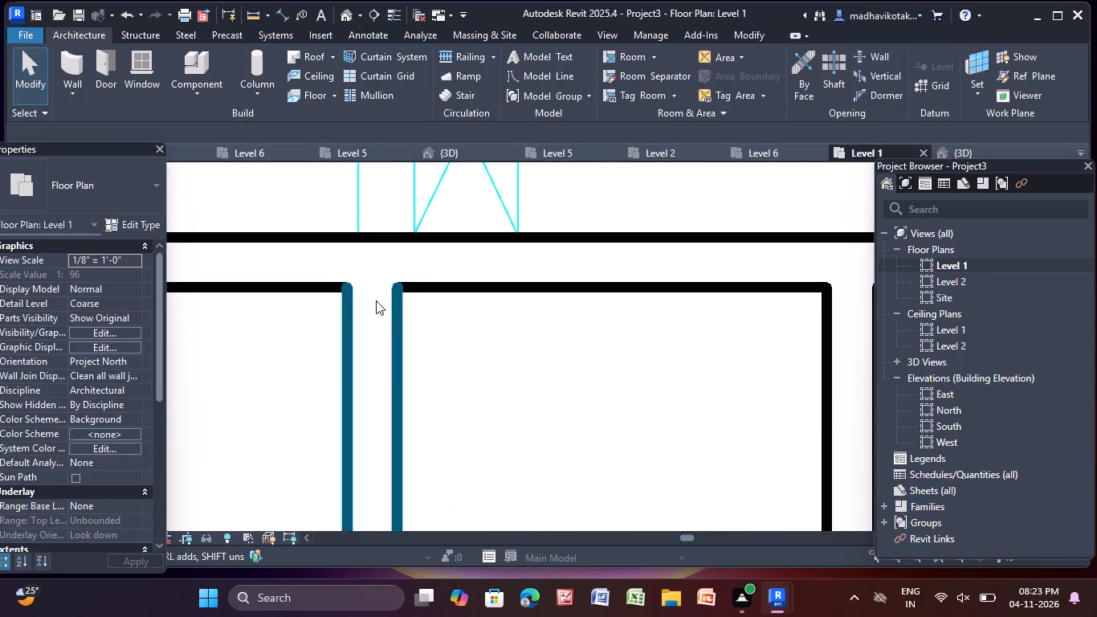
# Start a floor and pick boundary lines along the 1297sft unit's bottom wall, the Kitchen's outer edge and the 5' wide balcony's outer edges.
pyautogui.scroll(-7, 399, 297)
pyautogui.scroll(-4, 495, 302)
pyautogui.moveTo(505, 304); pyautogui.dragTo(479, 112, button='middle')
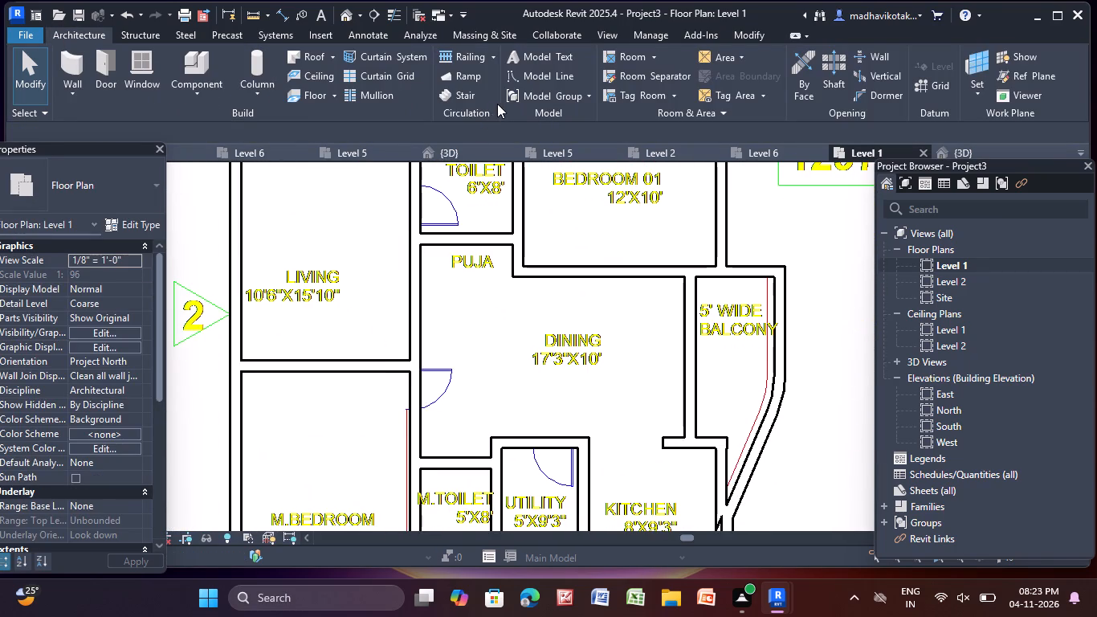
pyautogui.scroll(-2, 497, 105)
pyautogui.scroll(-4, 621, 397)
pyautogui.moveTo(622, 396); pyautogui.dragTo(577, 312, button='middle')
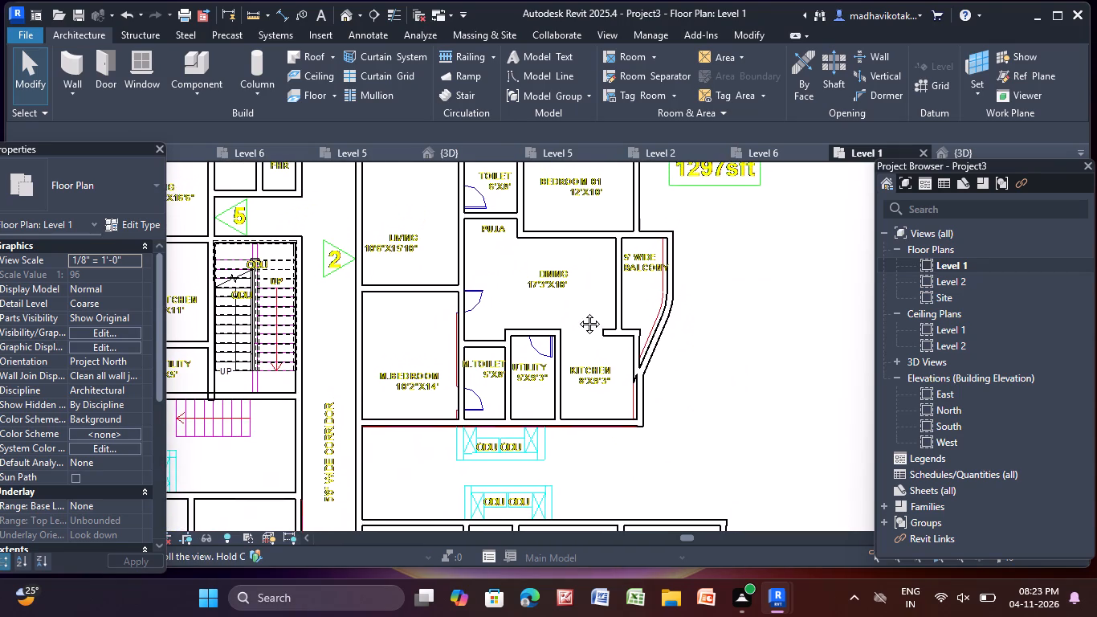
pyautogui.moveTo(577, 312); pyautogui.dragTo(593, 273, button='middle')
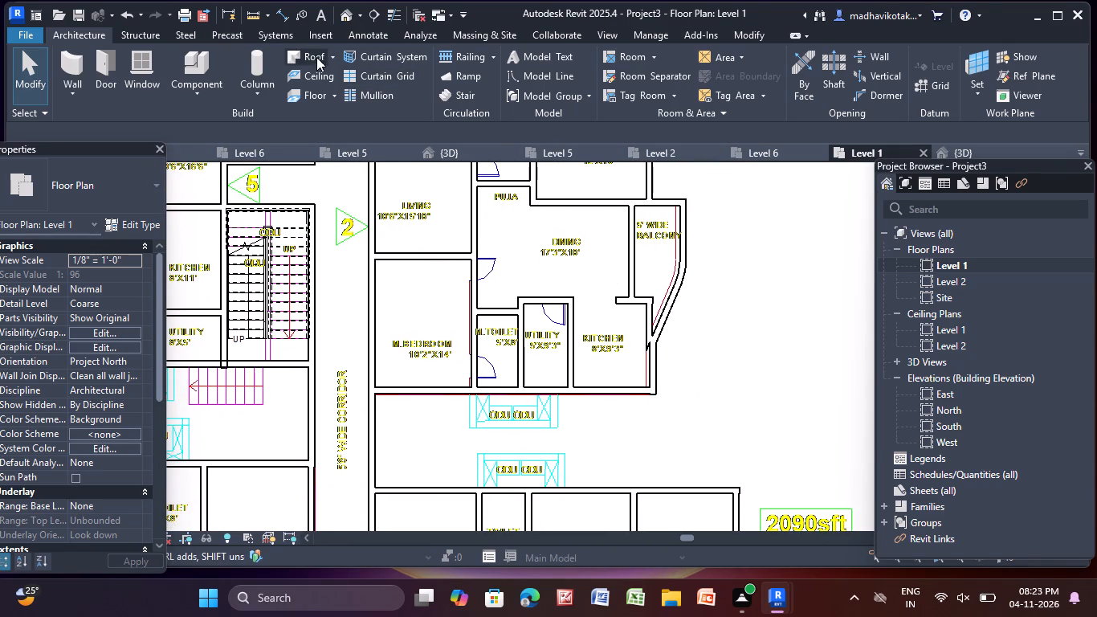
pyautogui.click(310, 96)
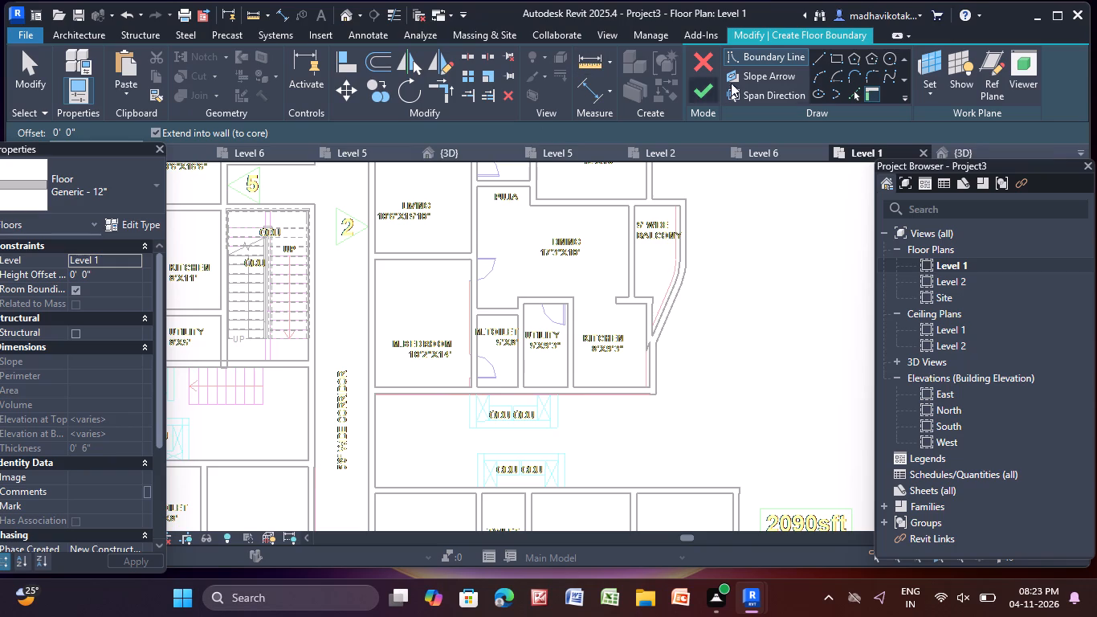
pyautogui.click(858, 94)
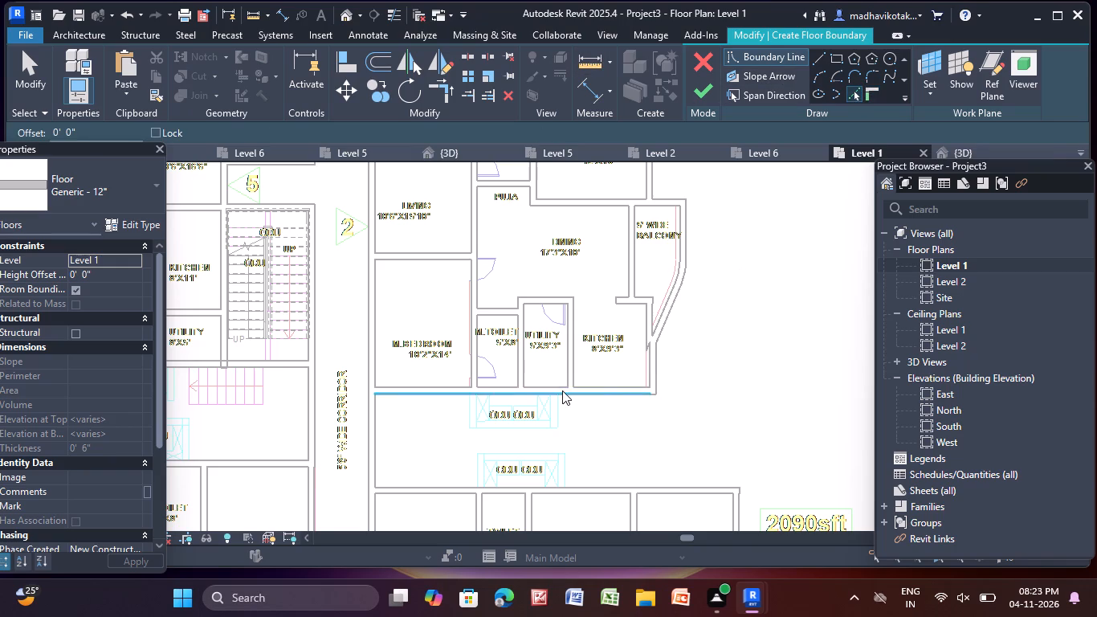
pyautogui.scroll(3, 562, 390)
pyautogui.click(551, 394)
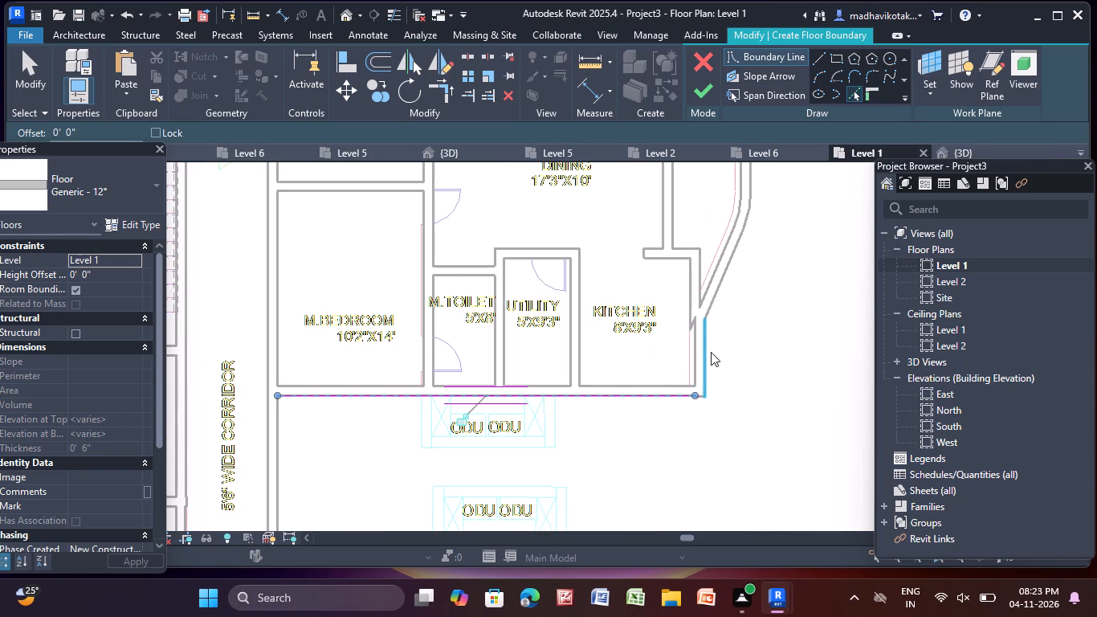
pyautogui.click(711, 352)
pyautogui.click(730, 276)
pyautogui.moveTo(751, 259); pyautogui.dragTo(715, 305, button='middle')
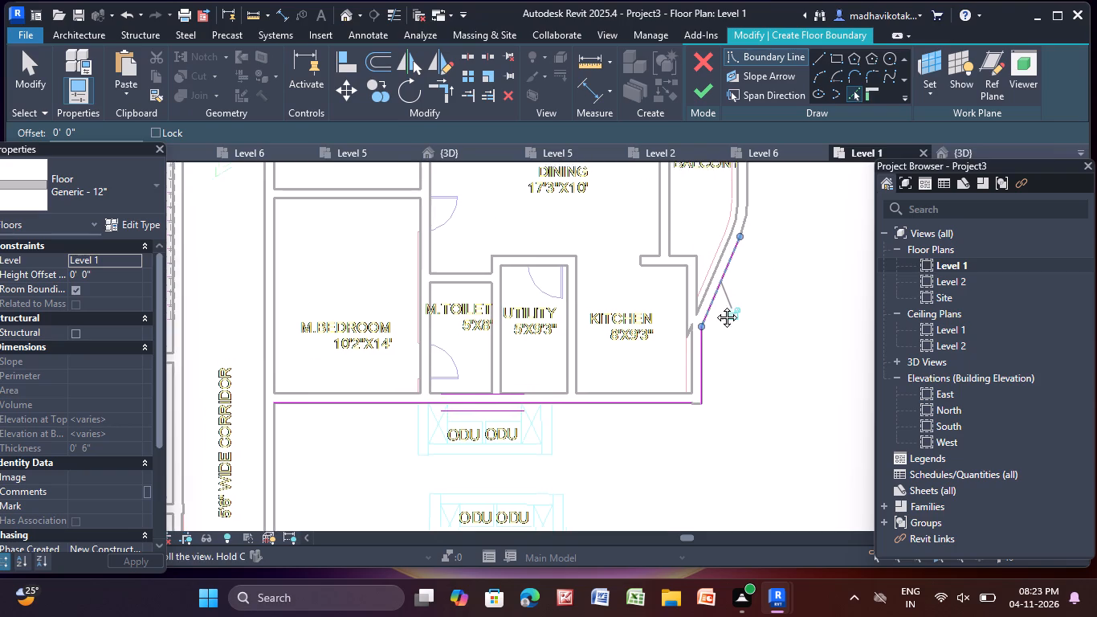
pyautogui.moveTo(715, 305); pyautogui.dragTo(602, 449, button='middle')
pyautogui.click(602, 396)
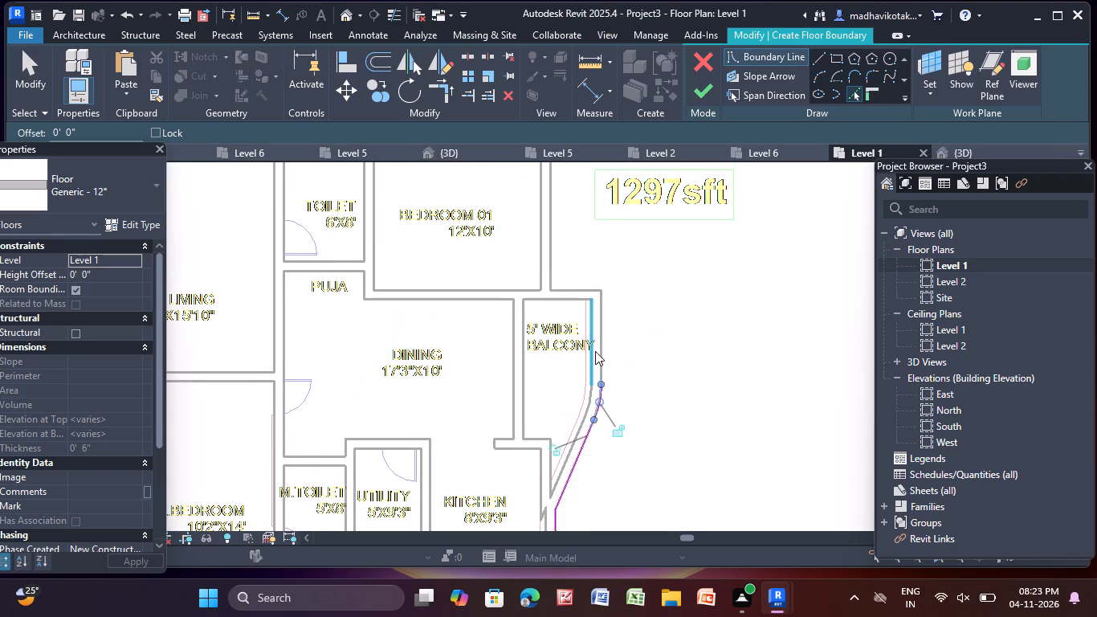
pyautogui.click(603, 335)
pyautogui.click(569, 288)
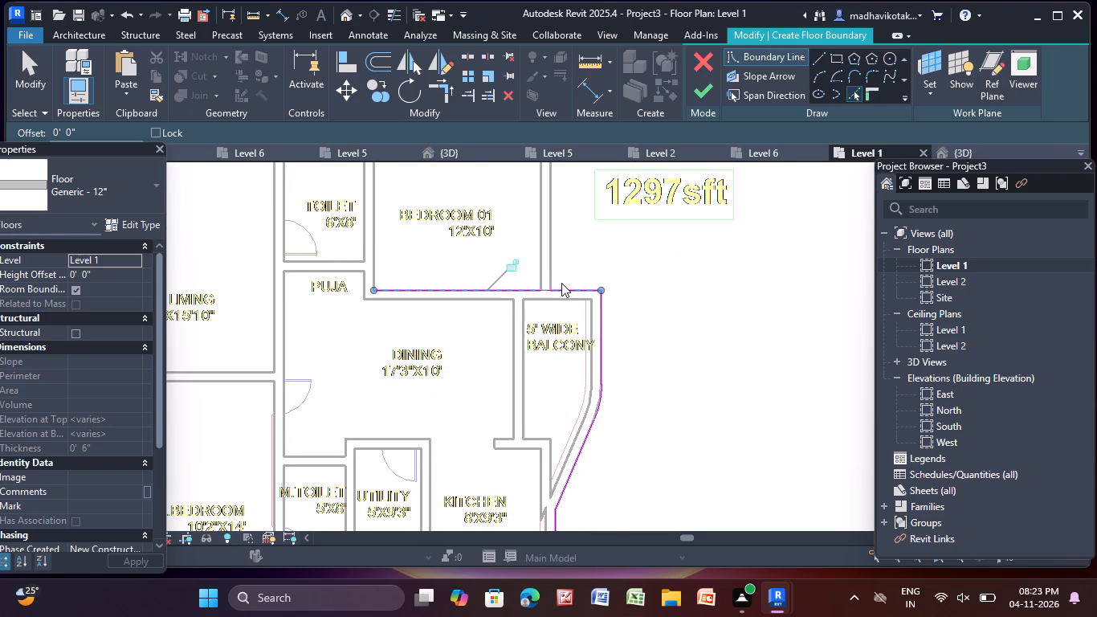
# Pick the remaining boundary lines along Bedroom 01's right wall, the unit's top wall and the corridor-side left wall, and end line picking.
pyautogui.scroll(4, 560, 282)
pyautogui.click(545, 242)
pyautogui.scroll(-5, 557, 235)
pyautogui.moveTo(557, 235); pyautogui.dragTo(671, 526, button='middle')
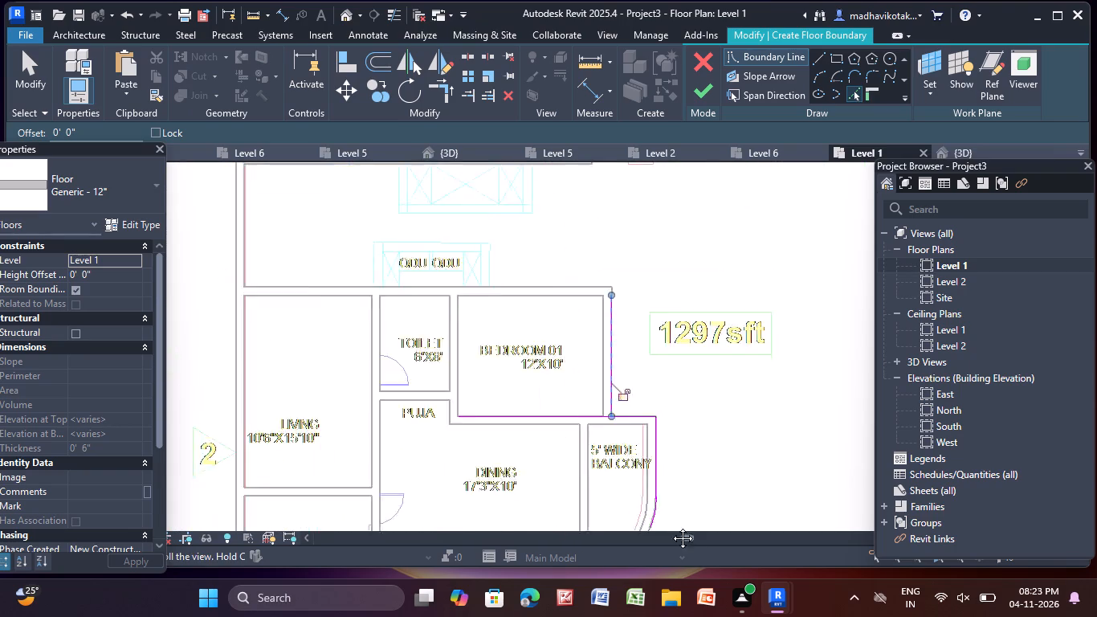
pyautogui.moveTo(671, 526); pyautogui.dragTo(665, 519, button='middle')
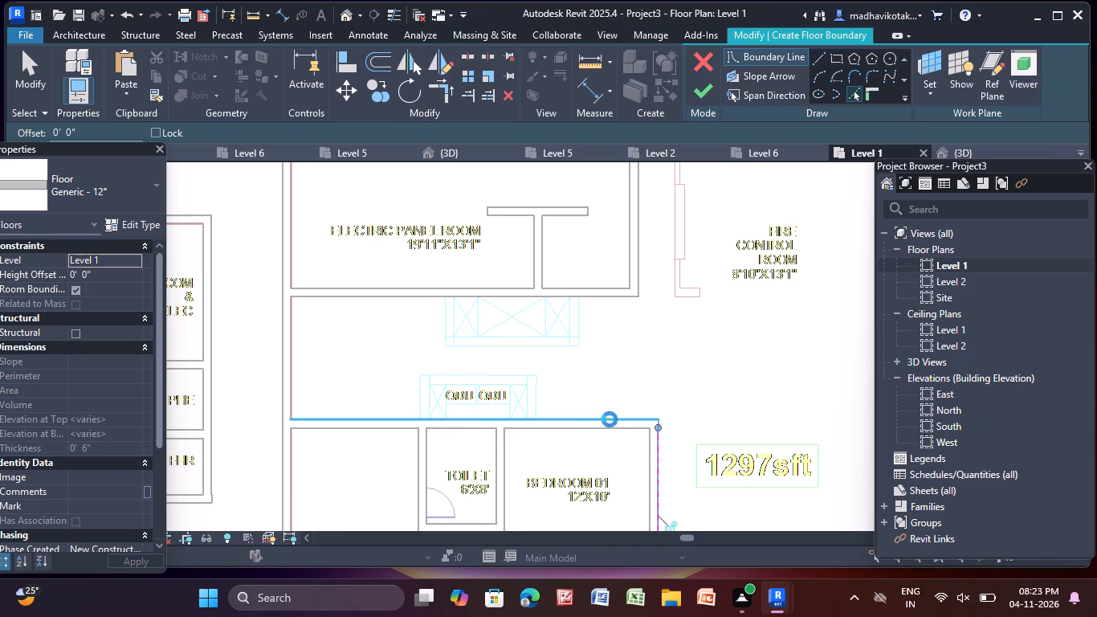
pyautogui.click(610, 419)
pyautogui.moveTo(418, 438); pyautogui.dragTo(462, 301, button='middle')
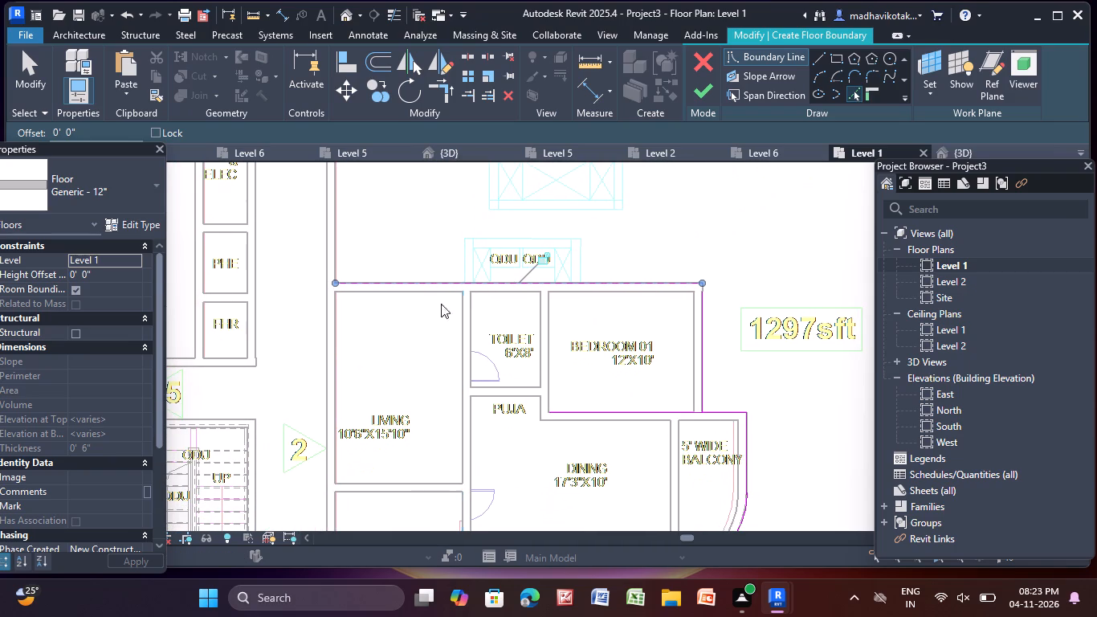
pyautogui.click(328, 334)
pyautogui.moveTo(418, 366); pyautogui.dragTo(418, 346, button='middle')
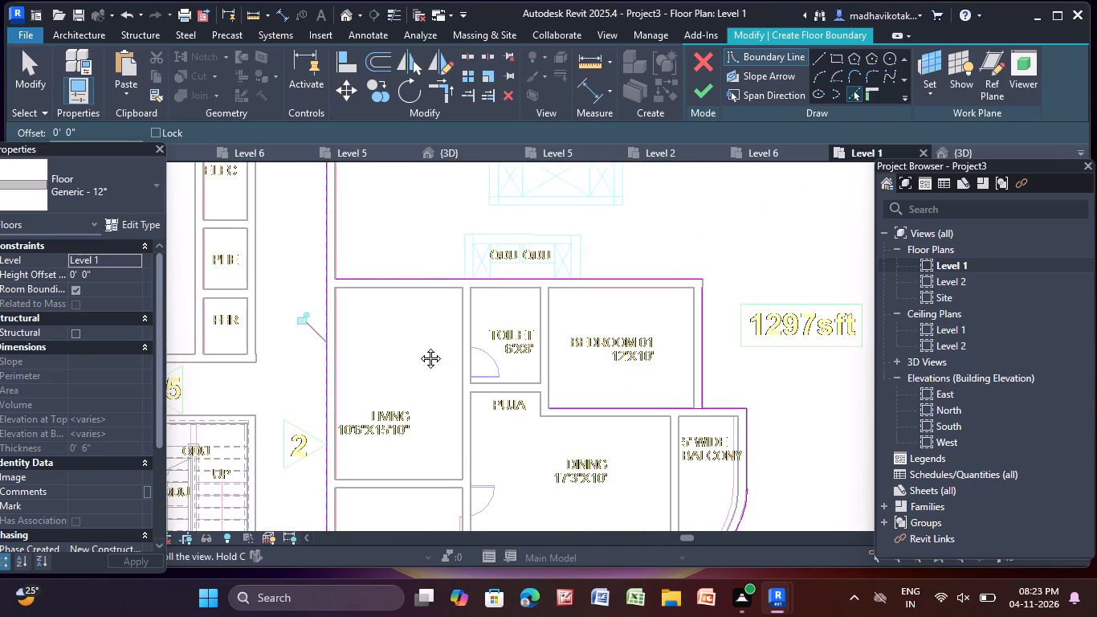
pyautogui.moveTo(418, 346); pyautogui.dragTo(410, 83, button='middle')
pyautogui.scroll(-1, 398, 435)
pyautogui.moveTo(398, 431); pyautogui.dragTo(410, 259, button='middle')
pyautogui.moveTo(376, 235); pyautogui.dragTo(396, 275, button='middle')
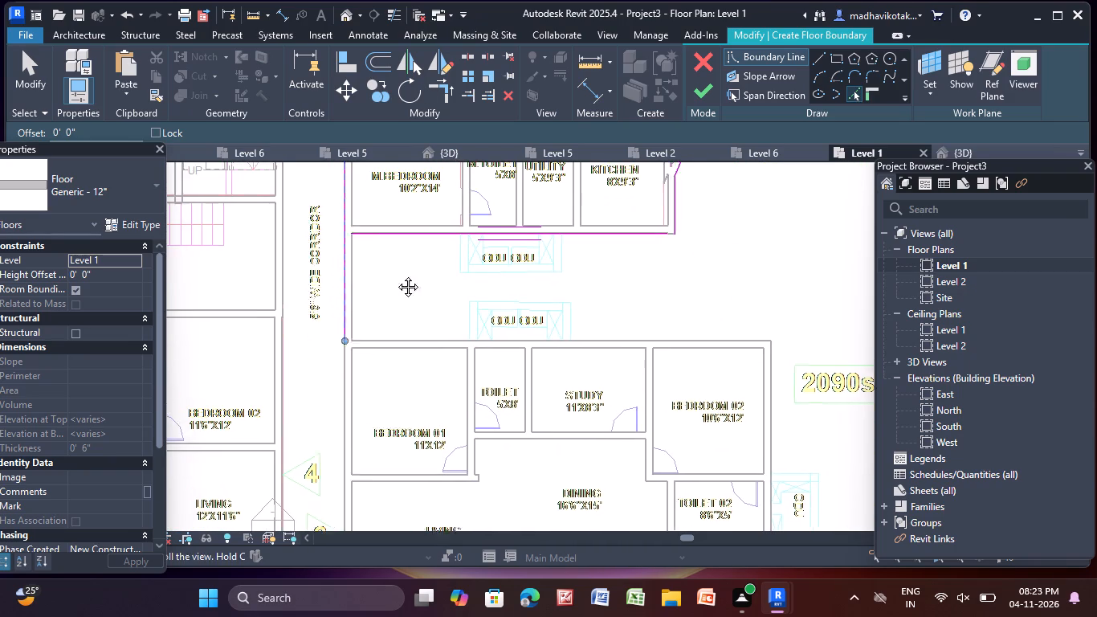
pyautogui.moveTo(396, 275); pyautogui.dragTo(412, 287, button='middle')
pyautogui.press('Escape')
pyautogui.press('Escape')
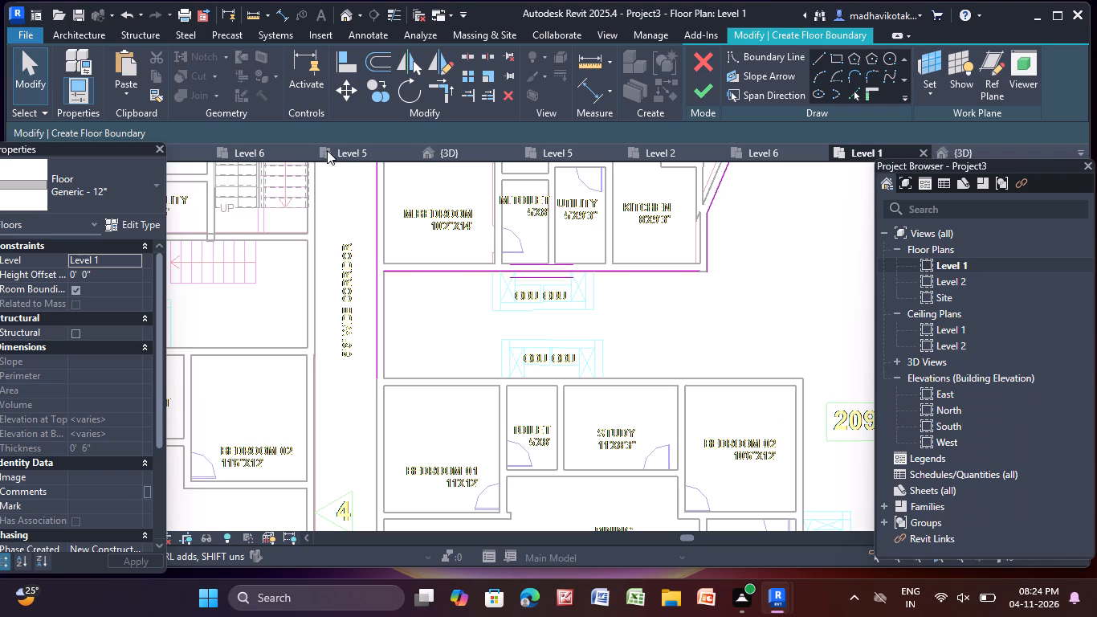
# Shorten the corridor-side left boundary line's lower end to the level of the bottom boundary line at the M.Bedroom corner.
pyautogui.scroll(6, 353, 436)
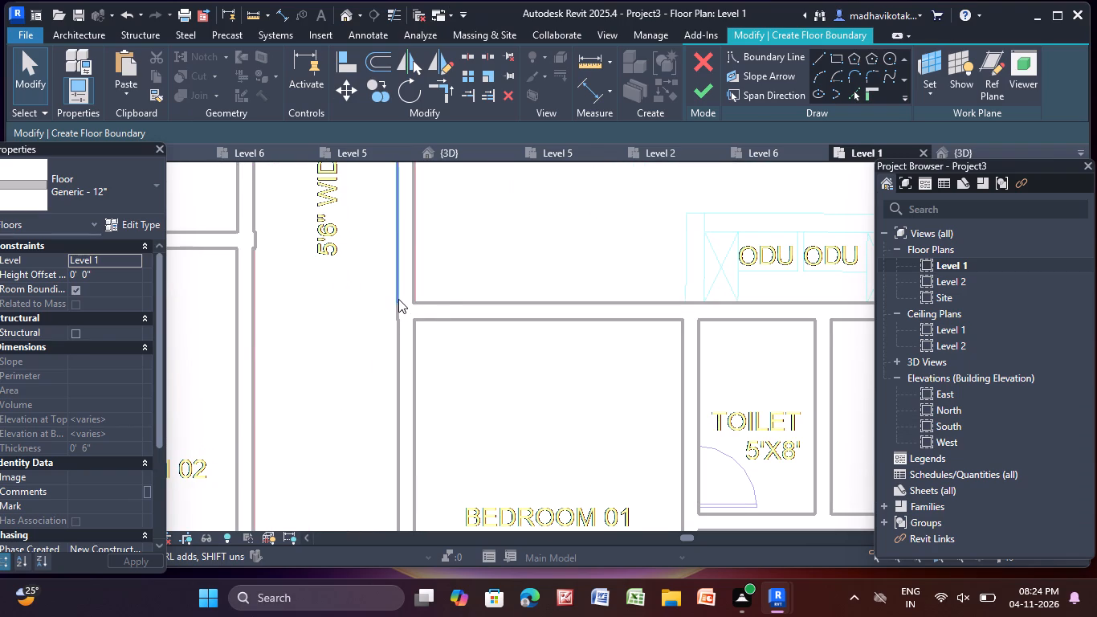
pyautogui.click(398, 299)
pyautogui.moveTo(398, 302); pyautogui.dragTo(345, 532, button='middle')
pyautogui.scroll(1, 352, 480)
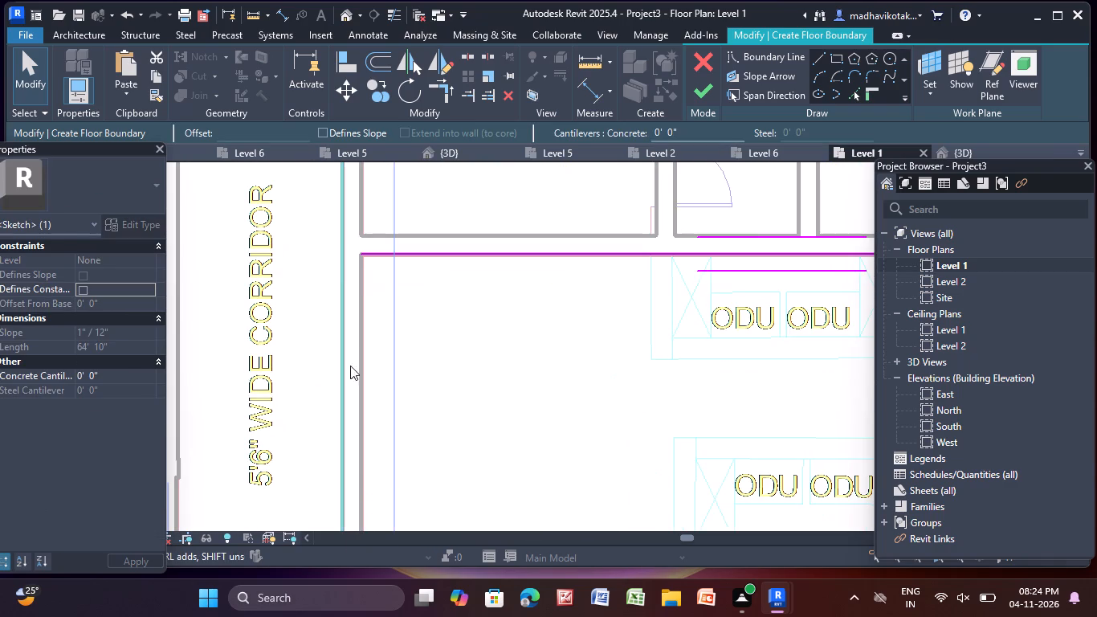
pyautogui.scroll(-4, 356, 316)
pyautogui.moveTo(356, 316); pyautogui.dragTo(354, 168, button='middle')
pyautogui.scroll(3, 345, 231)
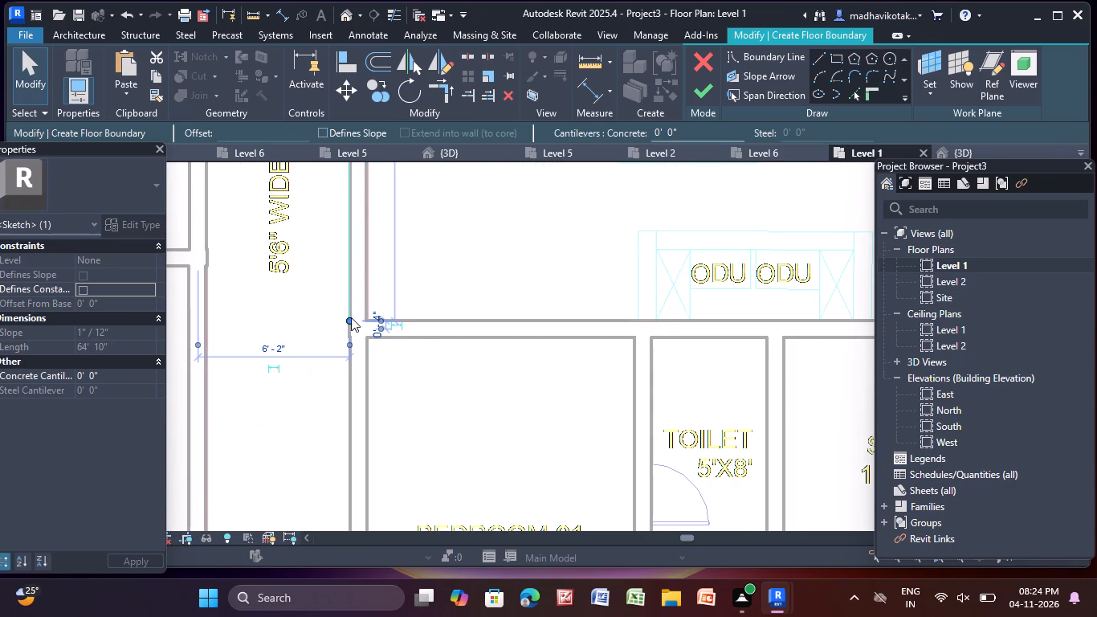
pyautogui.moveTo(349, 321); pyautogui.dragTo(376, 202)
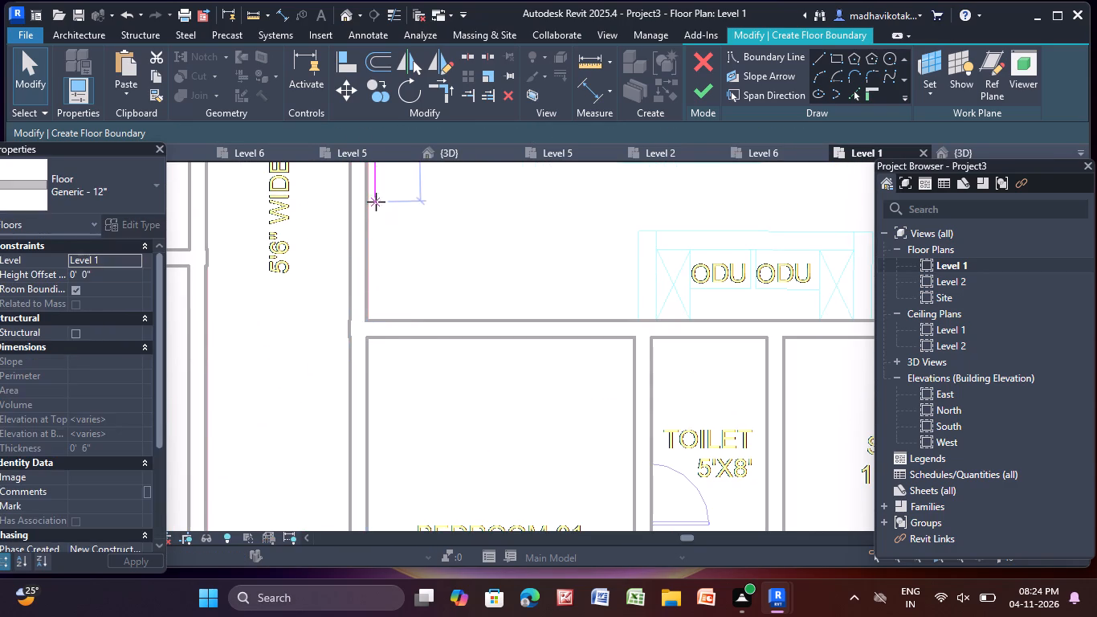
pyautogui.moveTo(376, 202); pyautogui.dragTo(358, 196)
pyautogui.scroll(-1, 357, 194)
pyautogui.moveTo(357, 195); pyautogui.dragTo(287, 488, button='middle')
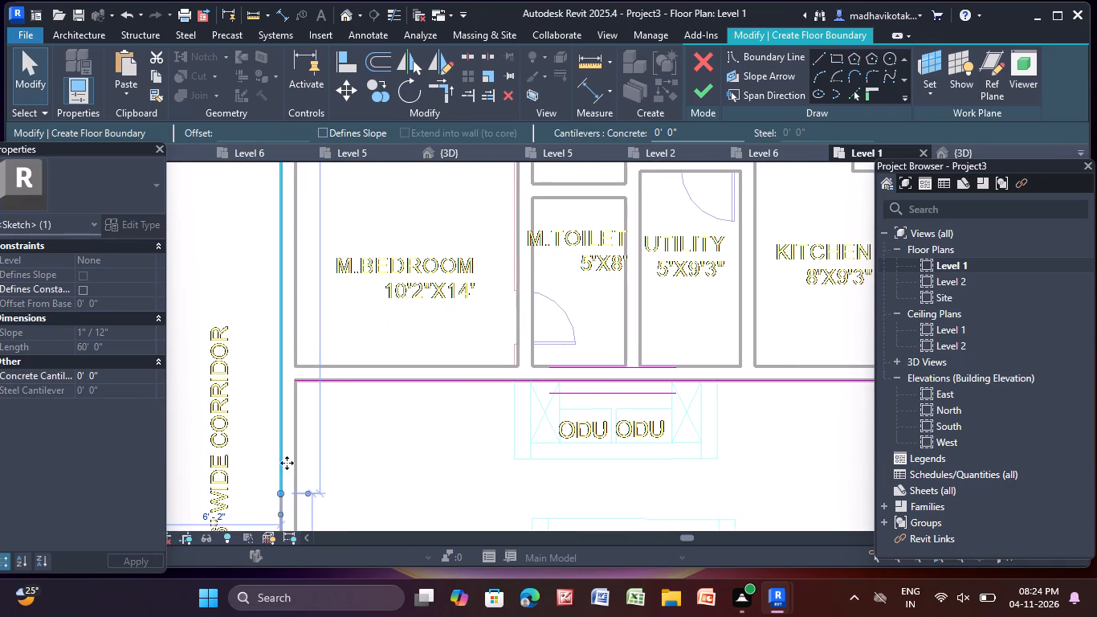
pyautogui.moveTo(288, 460); pyautogui.dragTo(292, 390, button='middle')
pyautogui.scroll(3, 285, 415)
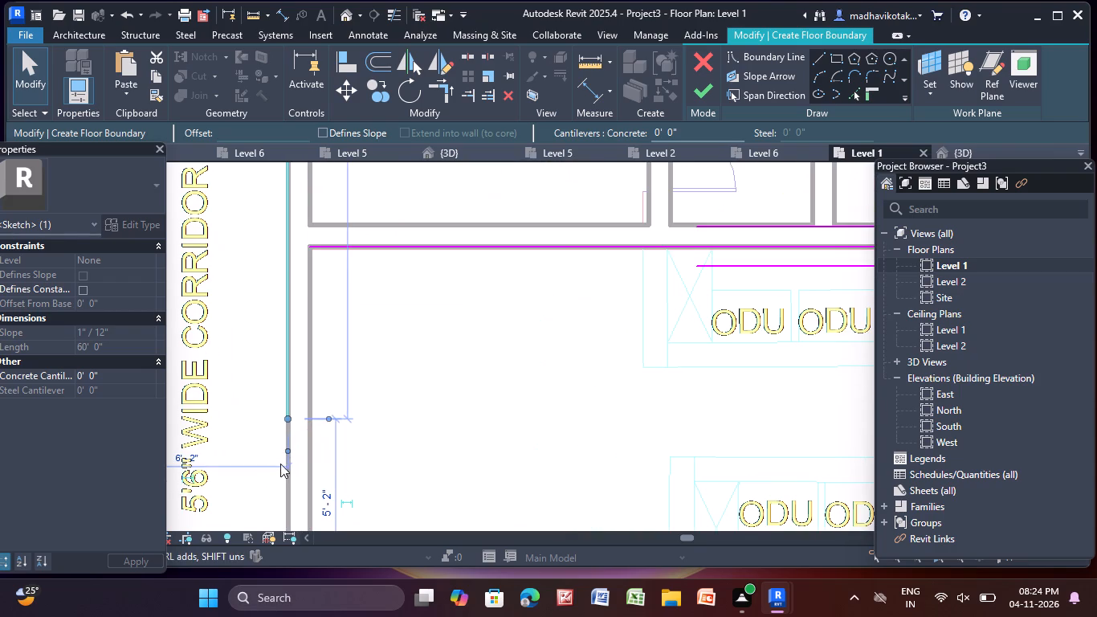
pyautogui.moveTo(286, 418); pyautogui.dragTo(303, 258)
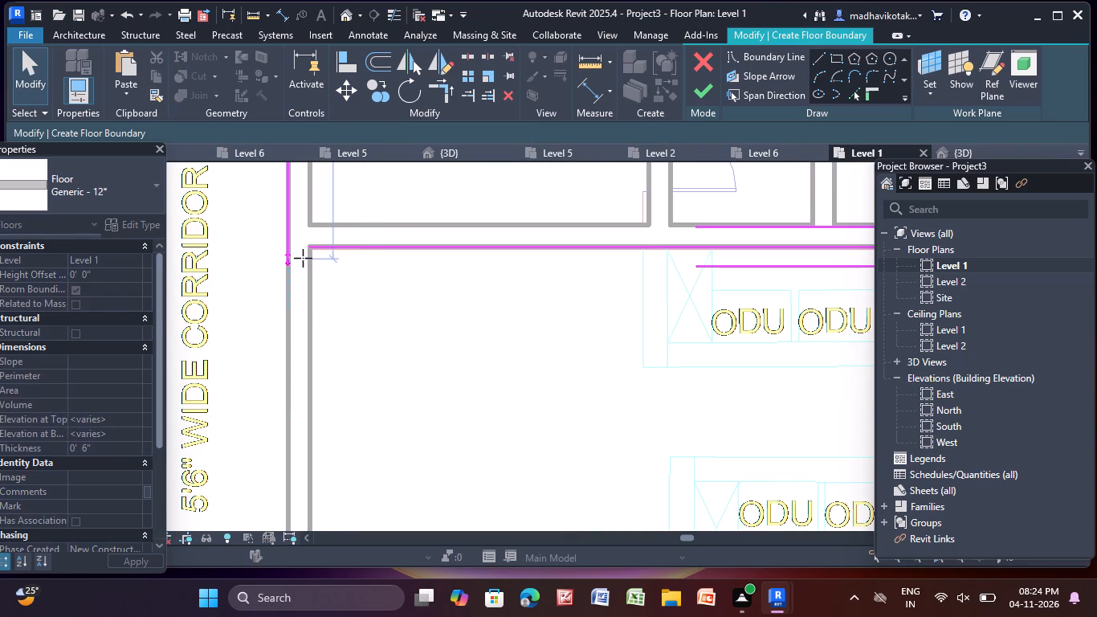
pyautogui.moveTo(303, 258); pyautogui.dragTo(294, 247)
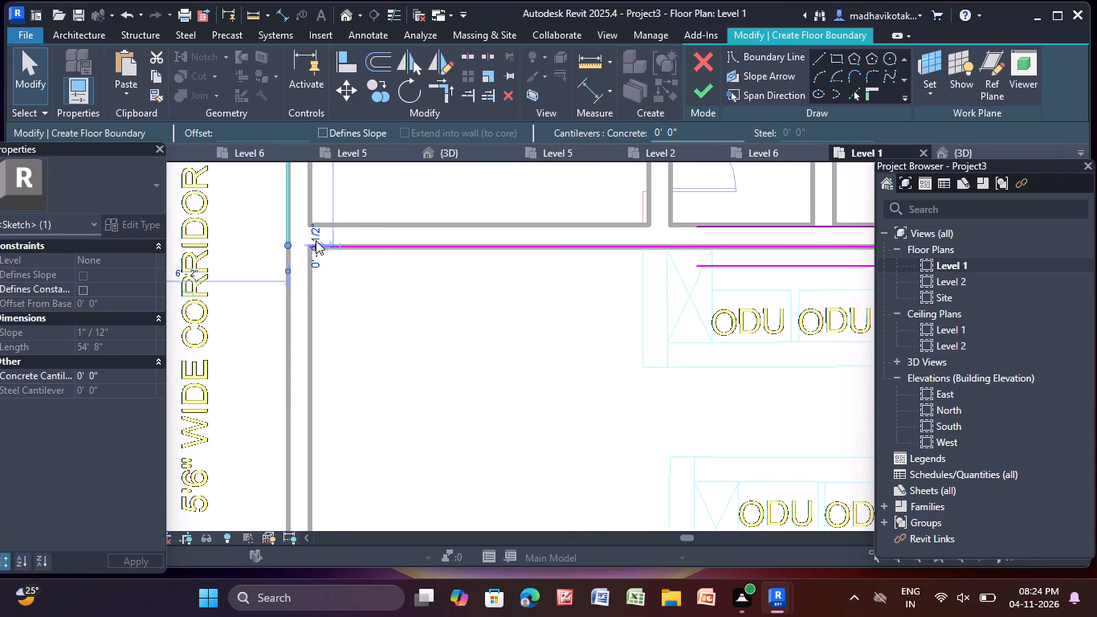
pyautogui.moveTo(317, 245); pyautogui.dragTo(289, 243)
# Extend the left end of the bottom boundary line to meet the corridor-side left boundary line at the M.Bedroom corner.
pyautogui.scroll(6, 328, 254)
pyautogui.moveTo(325, 297); pyautogui.dragTo(363, 415, button='middle')
pyautogui.scroll(2, 353, 379)
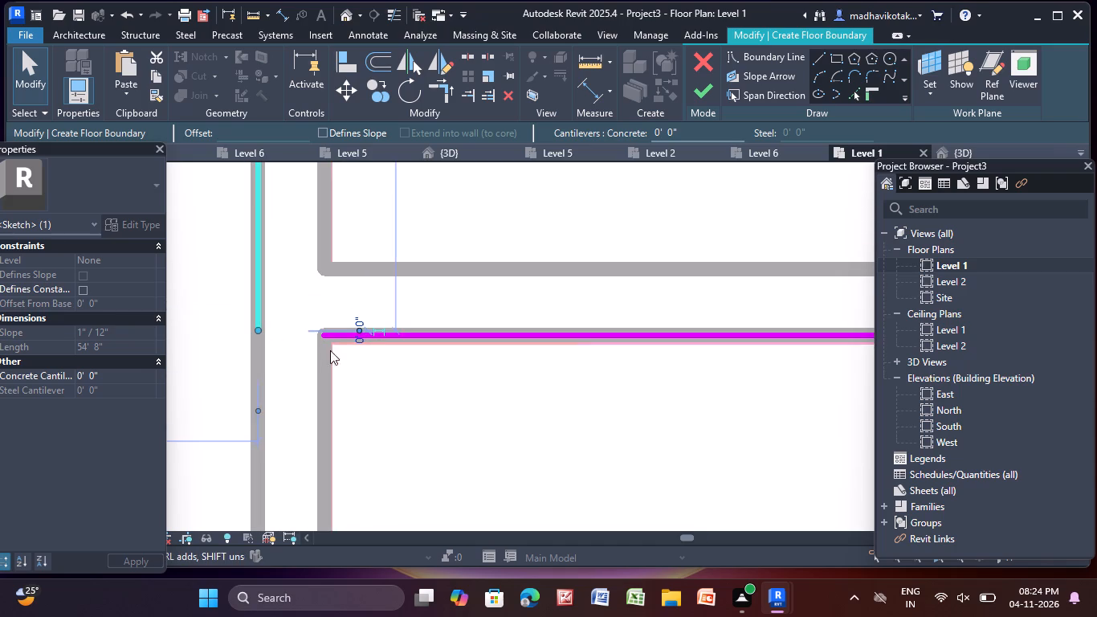
pyautogui.press('Escape')
pyautogui.click(329, 333)
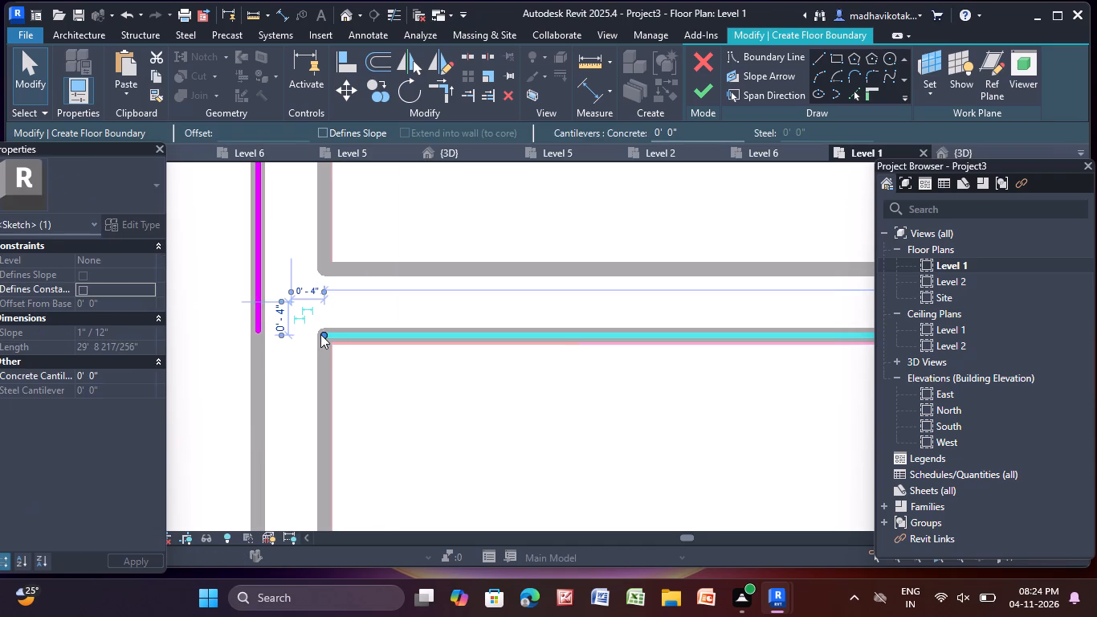
pyautogui.moveTo(322, 334); pyautogui.dragTo(262, 334)
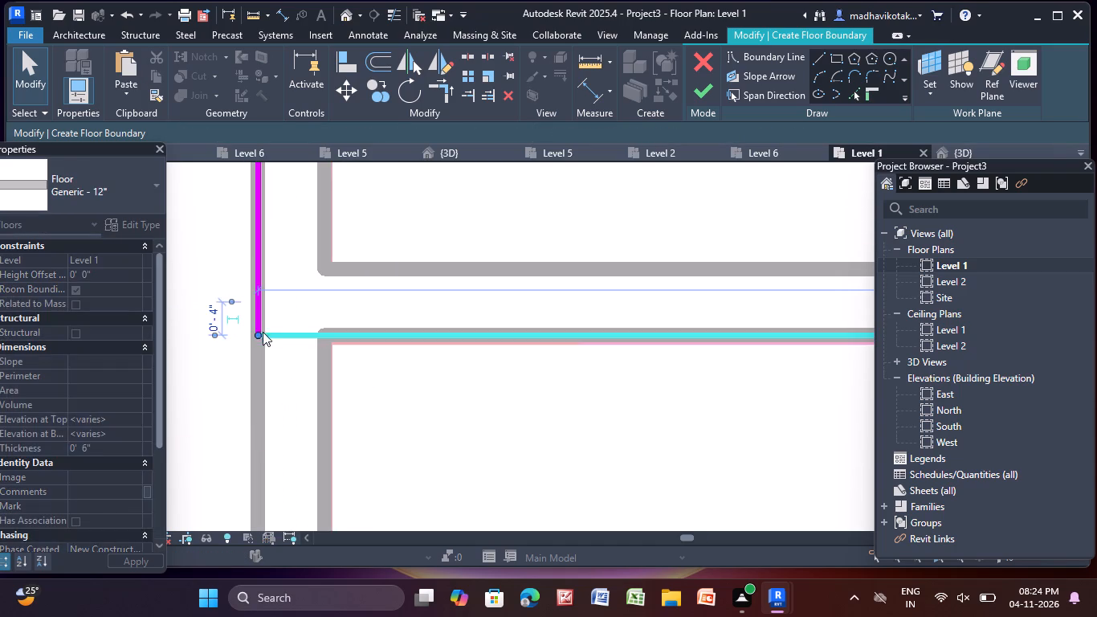
pyautogui.press('Escape')
# Extend the right end of the bottom boundary line to meet the Kitchen's outer-edge boundary line at the unit's lower corner.
pyautogui.scroll(-12, 316, 300)
pyautogui.scroll(-3, 426, 285)
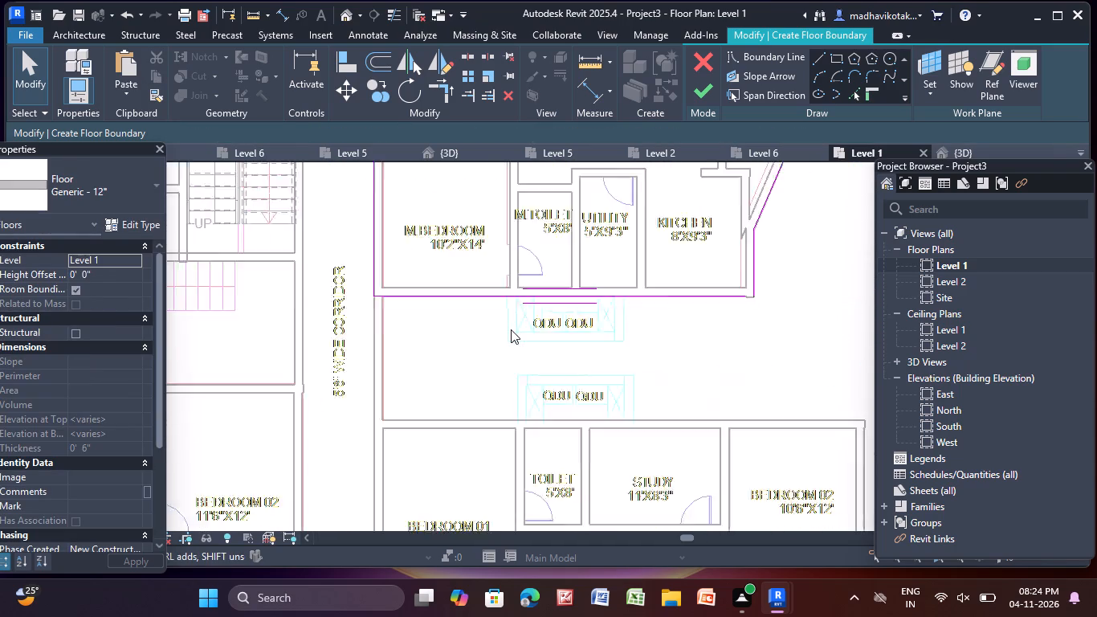
pyautogui.scroll(-7, 511, 329)
pyautogui.scroll(15, 632, 345)
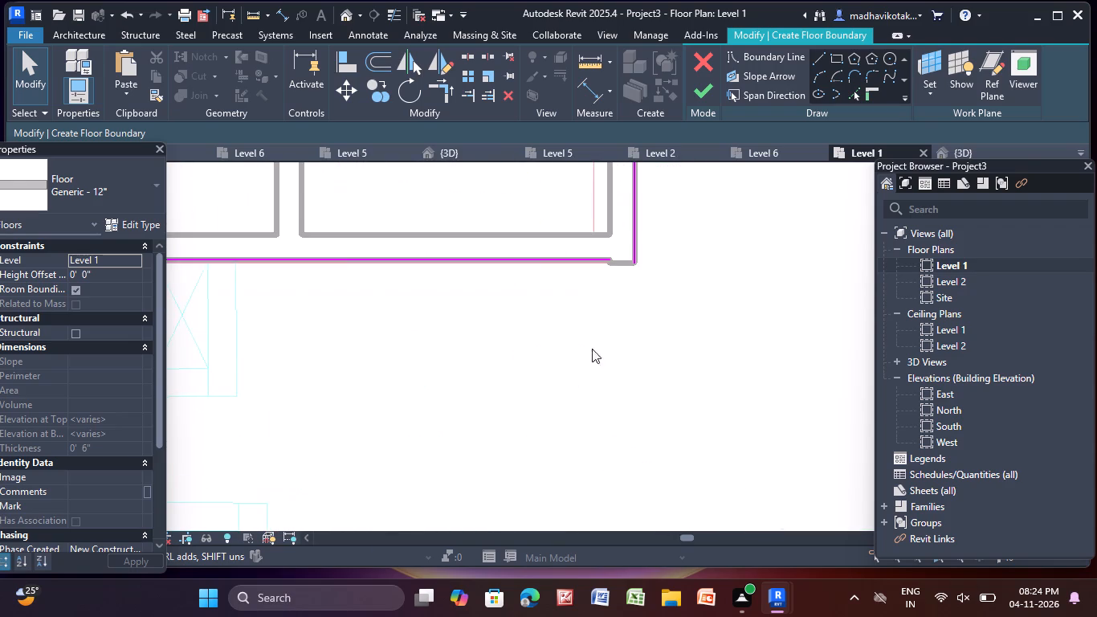
pyautogui.scroll(3, 592, 349)
pyautogui.moveTo(618, 320); pyautogui.dragTo(472, 420, button='middle')
pyautogui.scroll(5, 487, 374)
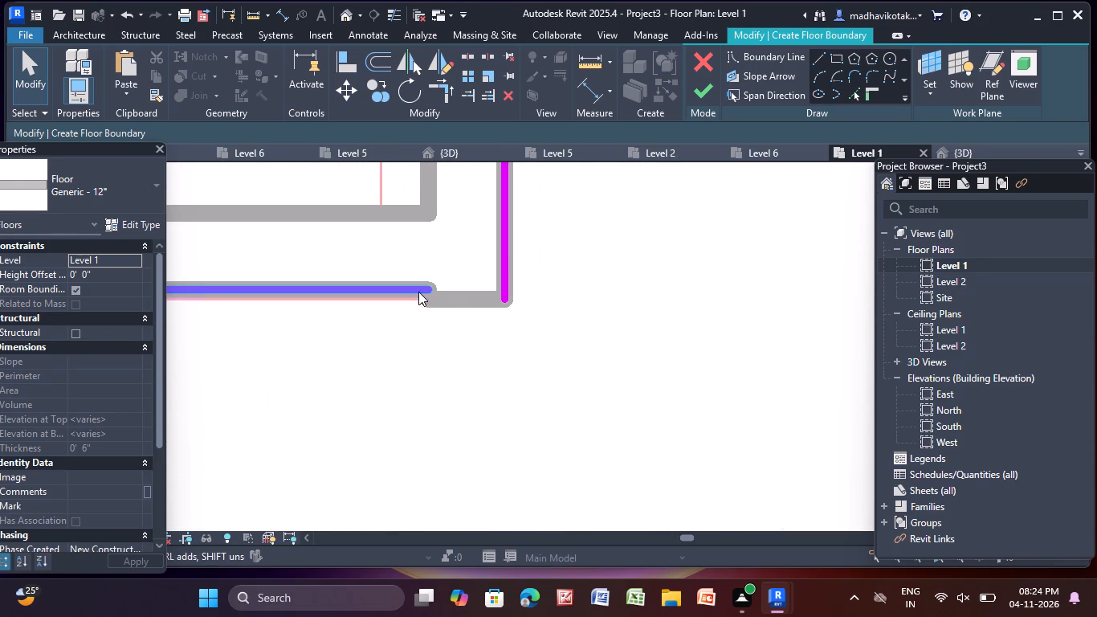
pyautogui.click(418, 292)
pyautogui.moveTo(429, 288); pyautogui.dragTo(442, 287)
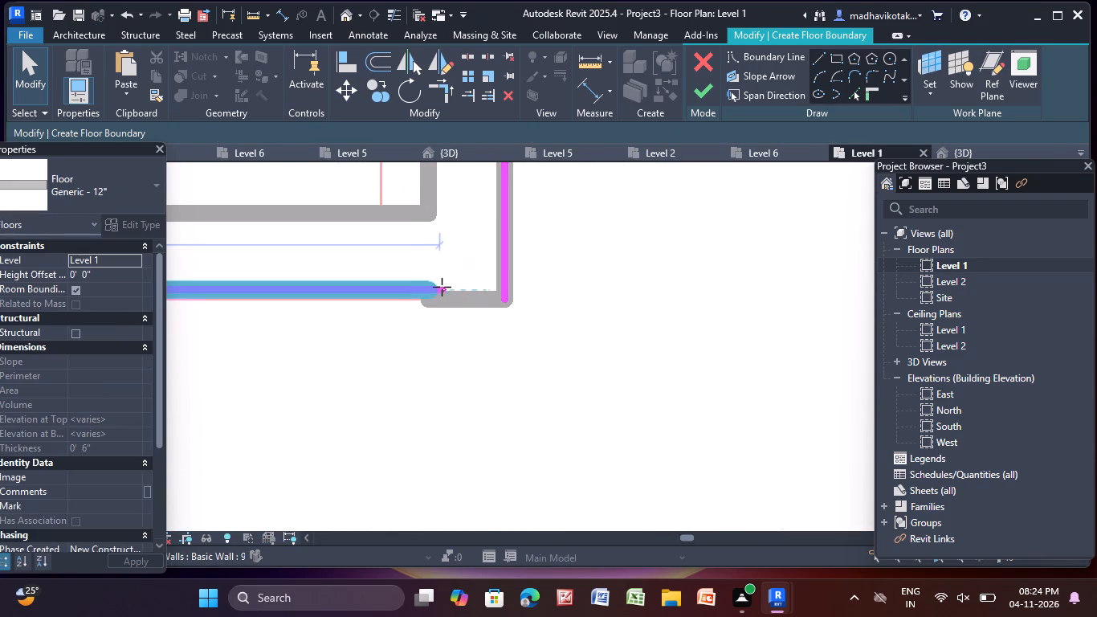
pyautogui.moveTo(442, 287); pyautogui.dragTo(501, 287)
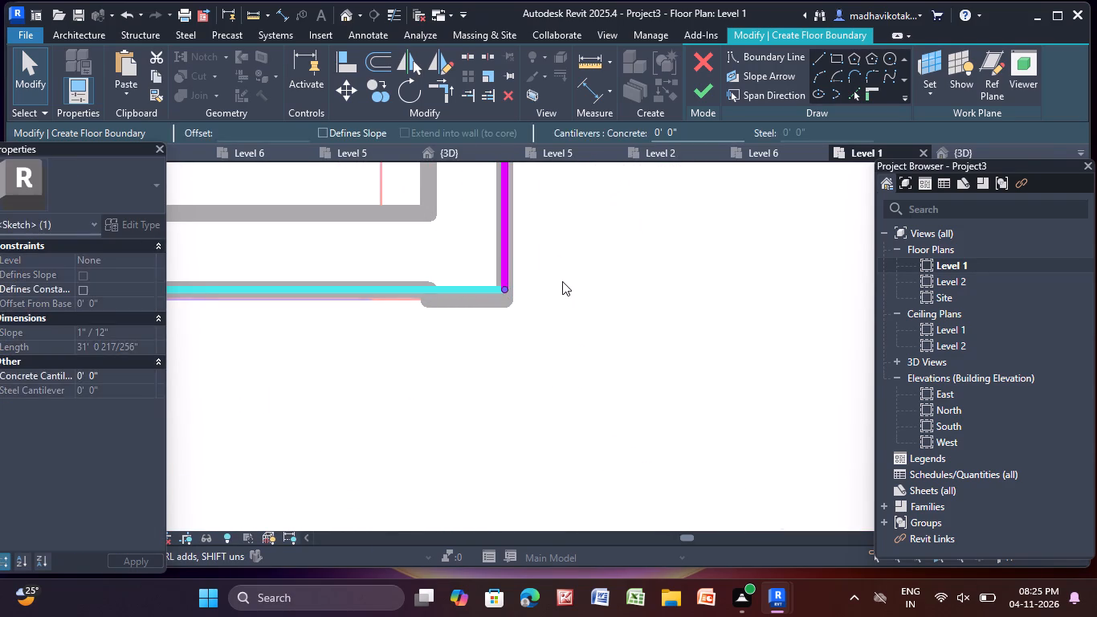
pyautogui.click(562, 280)
# Shorten the corridor-side left boundary line's upper end to meet the top boundary line at the Living room corner.
pyautogui.scroll(-12, 562, 277)
pyautogui.scroll(-10, 571, 257)
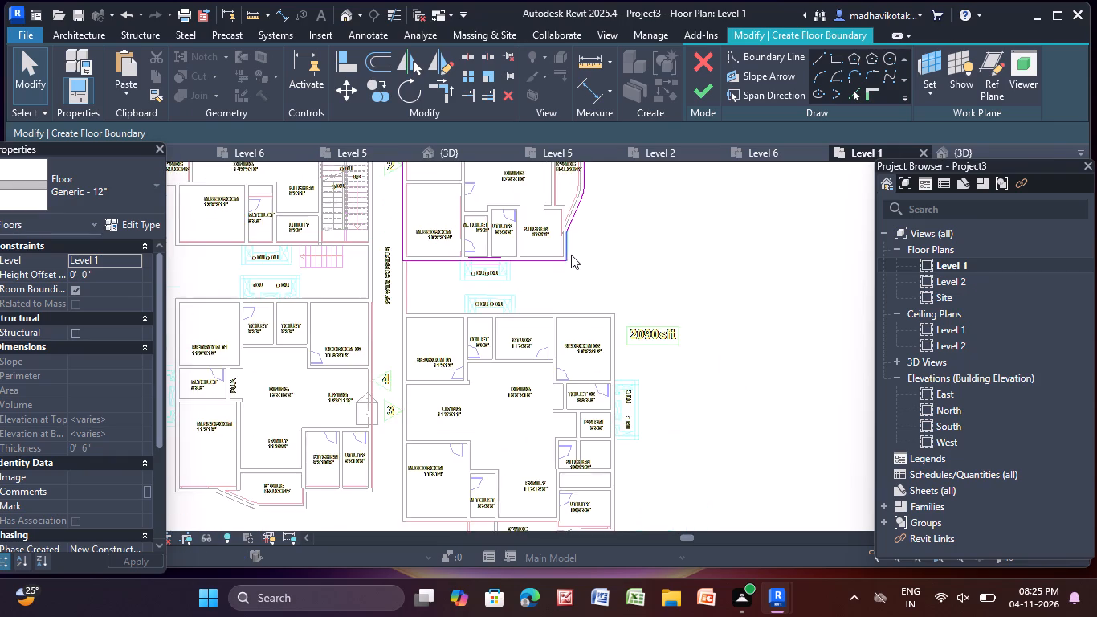
pyautogui.moveTo(571, 255); pyautogui.dragTo(548, 436, button='middle')
pyautogui.scroll(2, 333, 304)
pyautogui.scroll(3, 411, 330)
pyautogui.scroll(1, 374, 260)
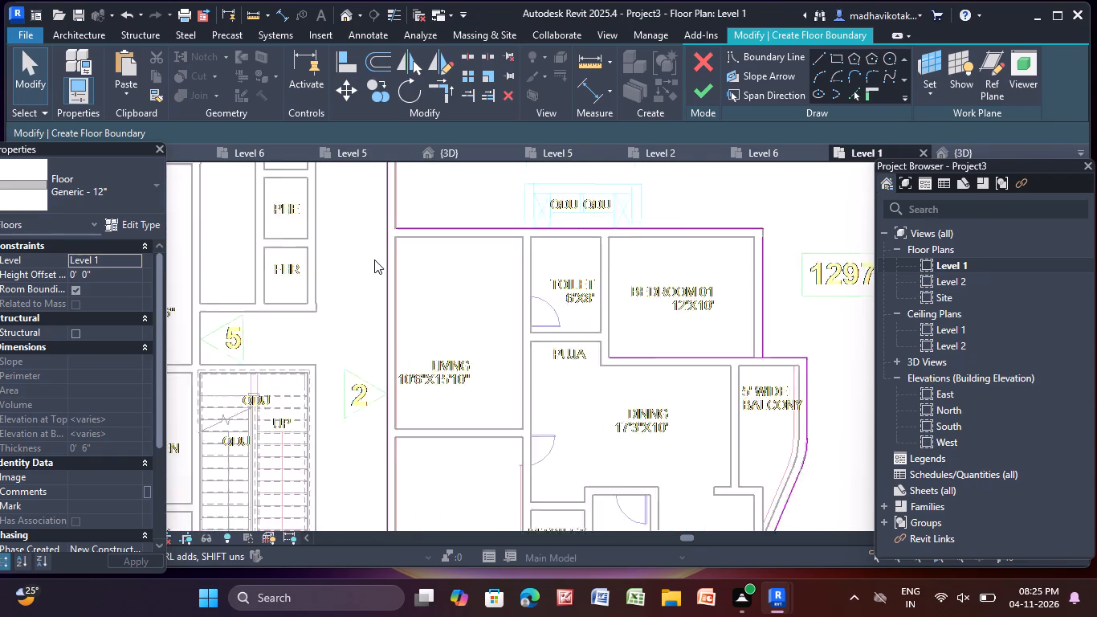
pyautogui.scroll(1, 374, 259)
pyautogui.moveTo(377, 245); pyautogui.dragTo(348, 368, button='middle')
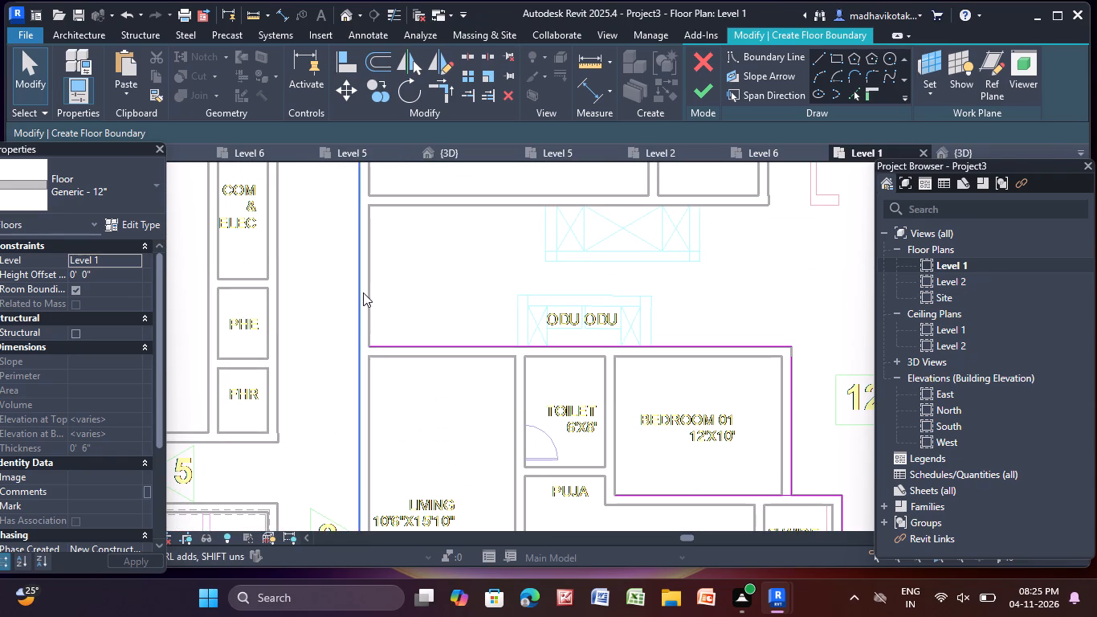
pyautogui.click(362, 292)
pyautogui.scroll(-2, 362, 291)
pyautogui.moveTo(362, 291); pyautogui.dragTo(323, 440, button='middle')
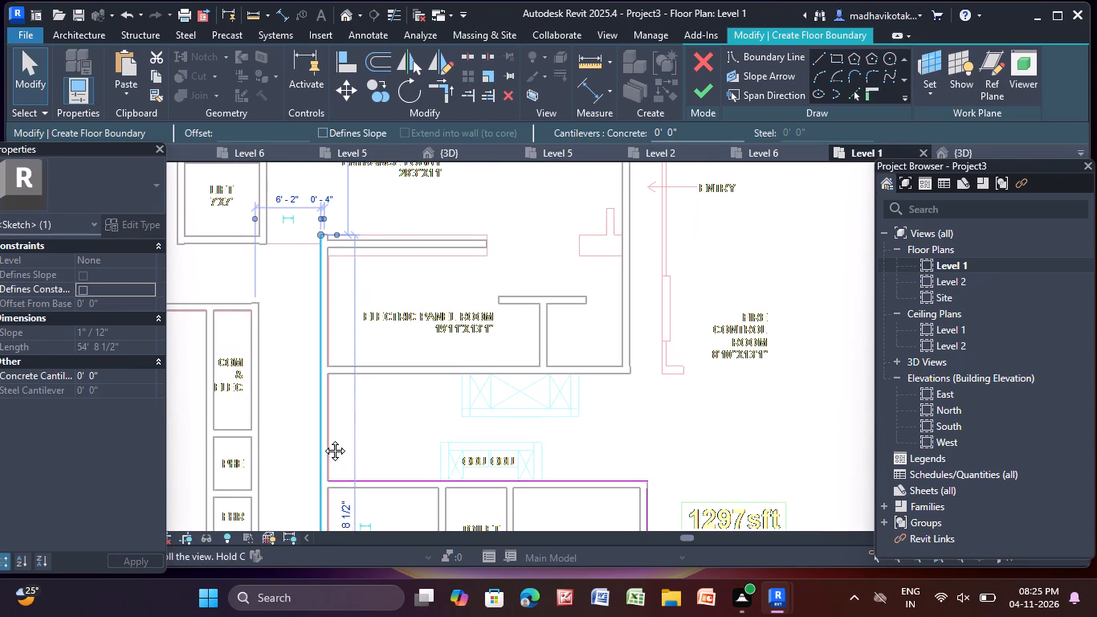
pyautogui.moveTo(320, 231); pyautogui.dragTo(291, 364)
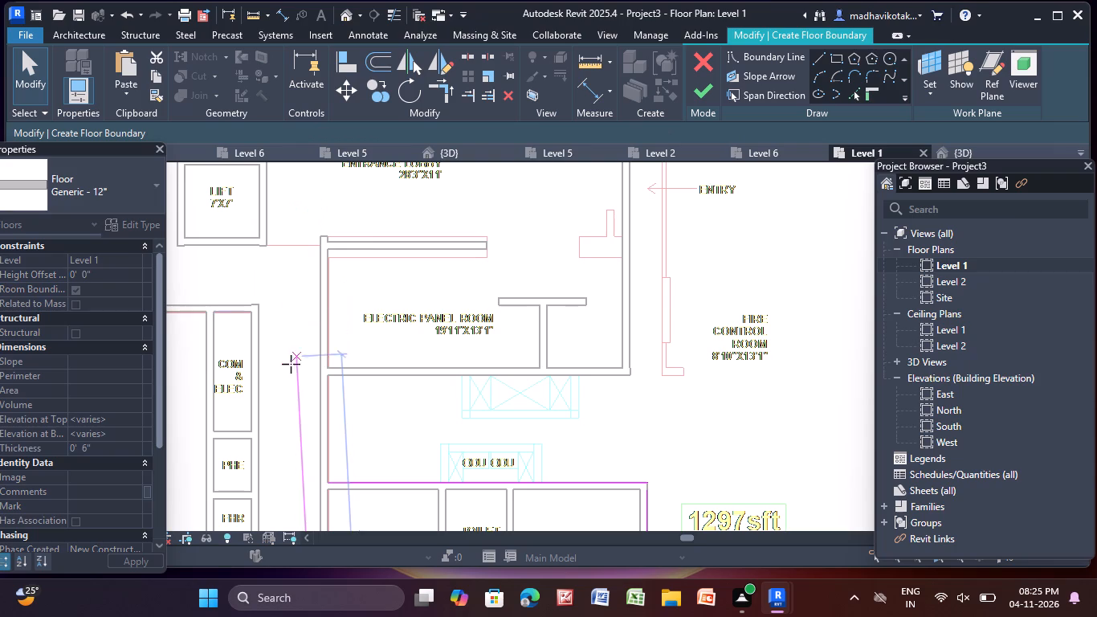
pyautogui.moveTo(291, 364); pyautogui.dragTo(324, 482)
pyautogui.moveTo(361, 455); pyautogui.dragTo(412, 331, button='middle')
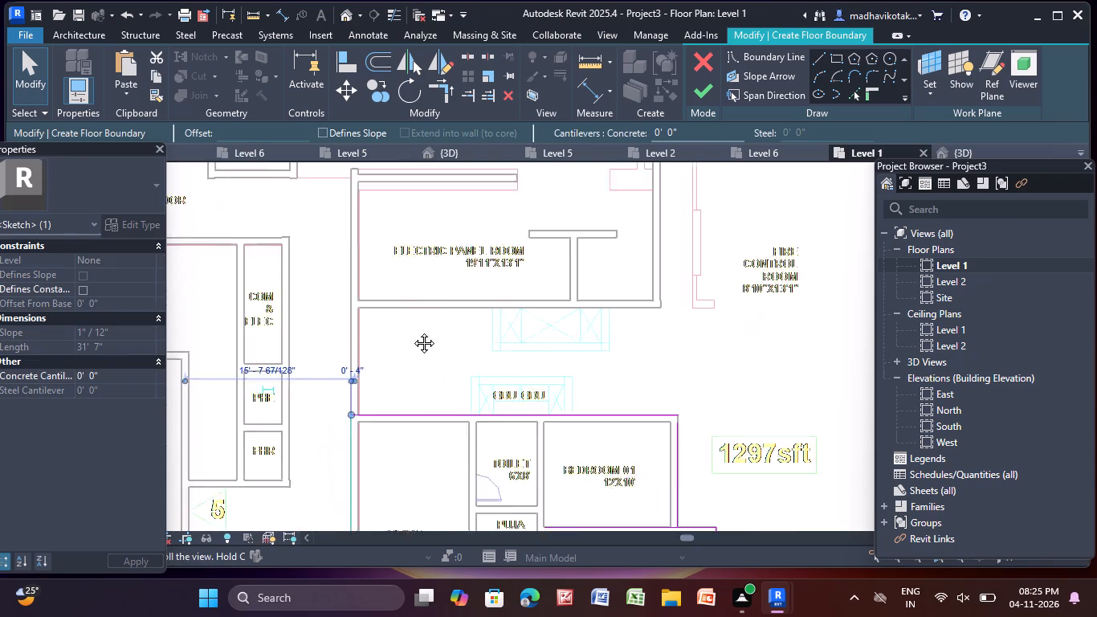
pyautogui.moveTo(412, 331); pyautogui.dragTo(454, 169, button='middle')
pyautogui.scroll(4, 418, 225)
pyautogui.moveTo(424, 210); pyautogui.dragTo(418, 475, button='middle')
pyautogui.scroll(7, 425, 459)
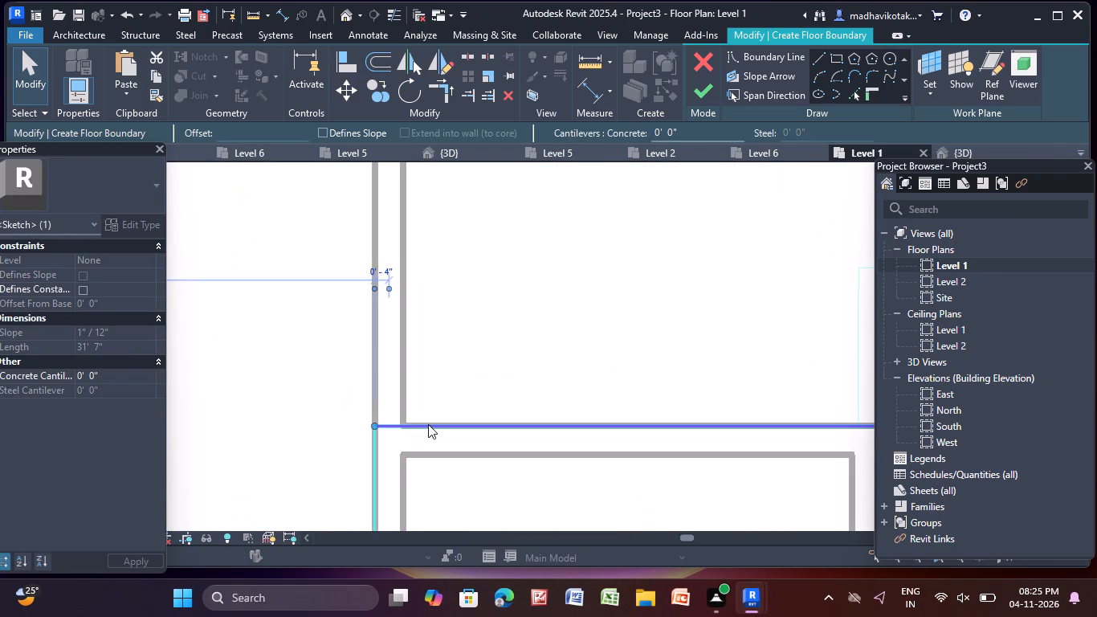
pyautogui.click(479, 354)
# Extend the upper end of Bedroom 01's right boundary line to meet the top boundary line at the outer corner.
pyautogui.scroll(-12, 479, 352)
pyautogui.scroll(-3, 536, 310)
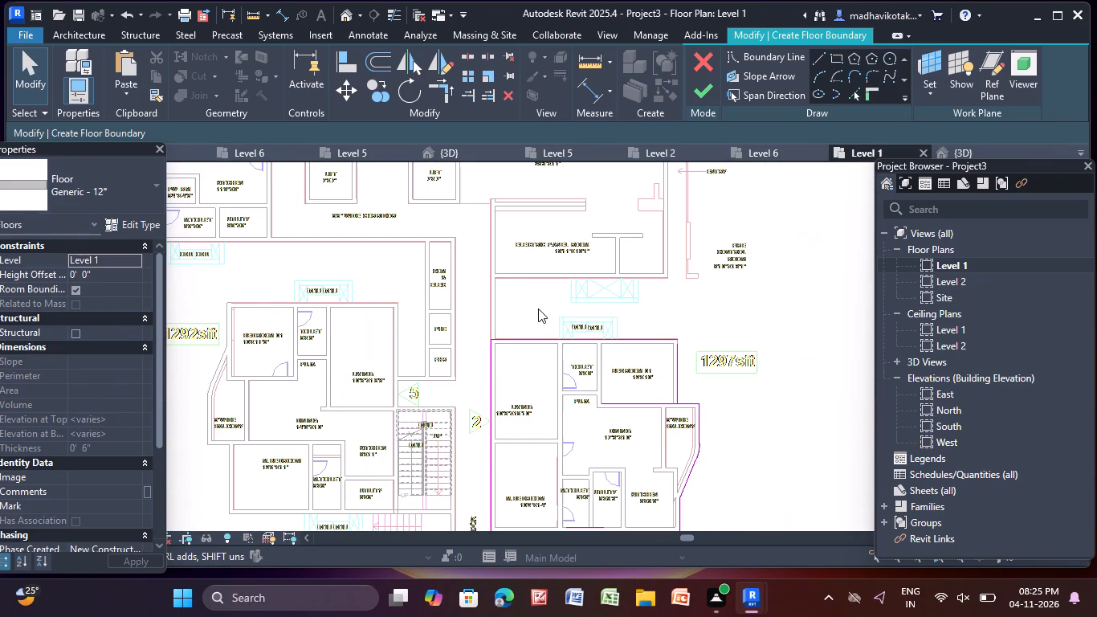
pyautogui.scroll(8, 750, 377)
pyautogui.scroll(3, 638, 333)
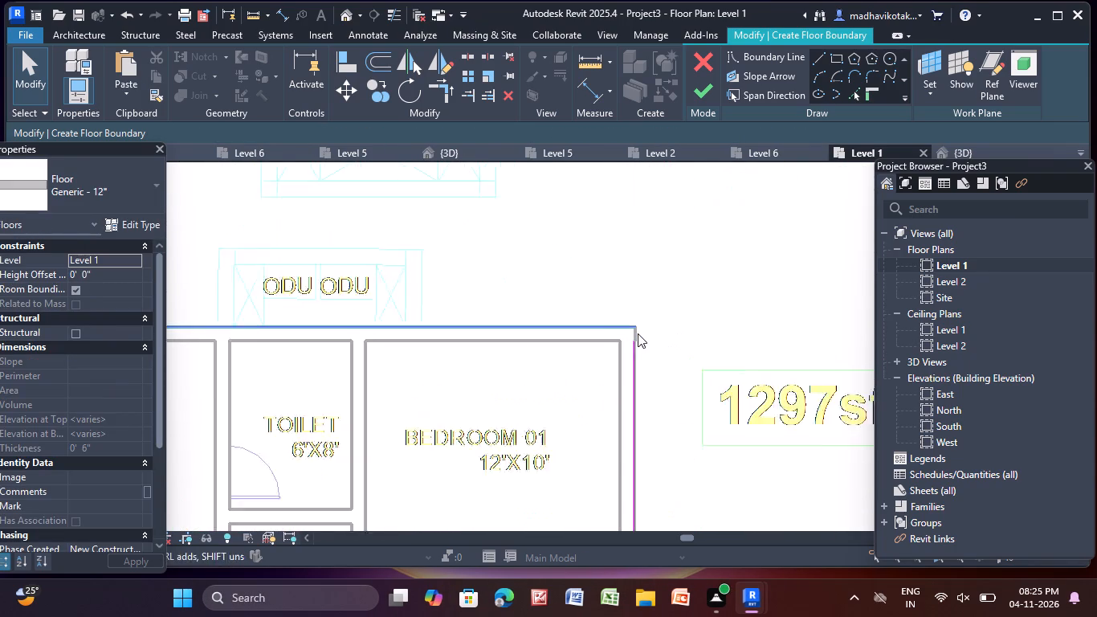
pyautogui.click(633, 349)
pyautogui.scroll(5, 636, 340)
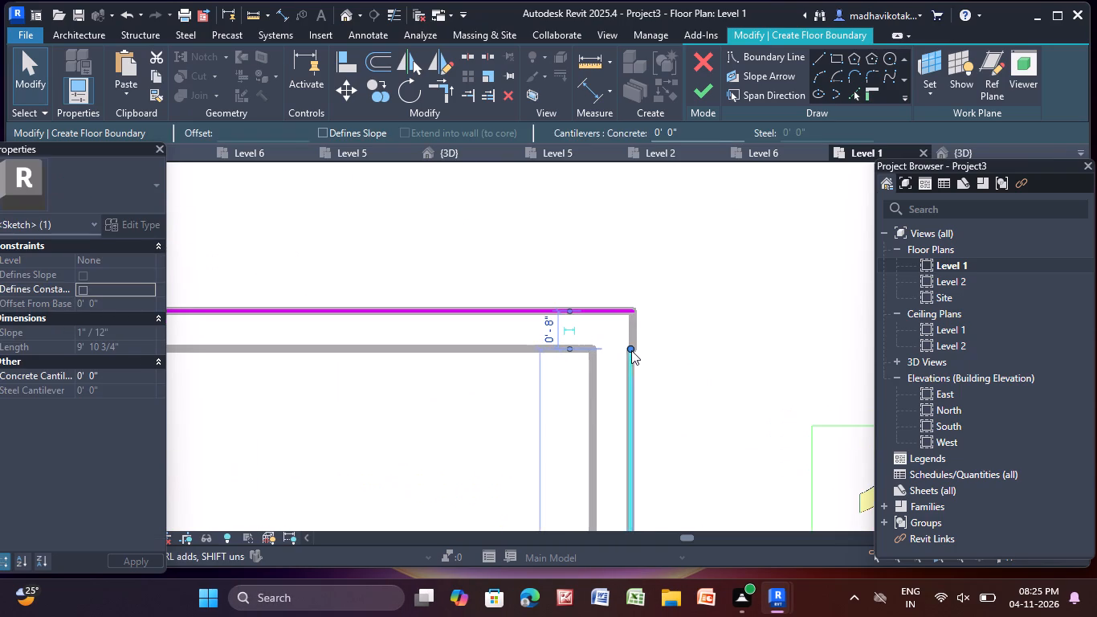
pyautogui.moveTo(630, 349); pyautogui.dragTo(634, 313)
pyautogui.click(694, 251)
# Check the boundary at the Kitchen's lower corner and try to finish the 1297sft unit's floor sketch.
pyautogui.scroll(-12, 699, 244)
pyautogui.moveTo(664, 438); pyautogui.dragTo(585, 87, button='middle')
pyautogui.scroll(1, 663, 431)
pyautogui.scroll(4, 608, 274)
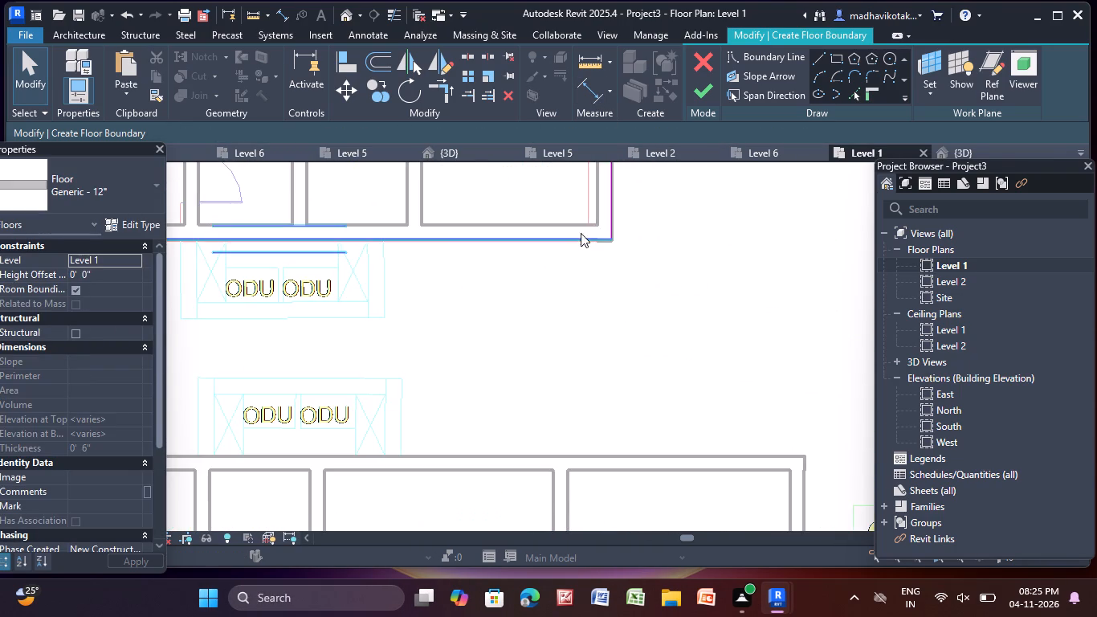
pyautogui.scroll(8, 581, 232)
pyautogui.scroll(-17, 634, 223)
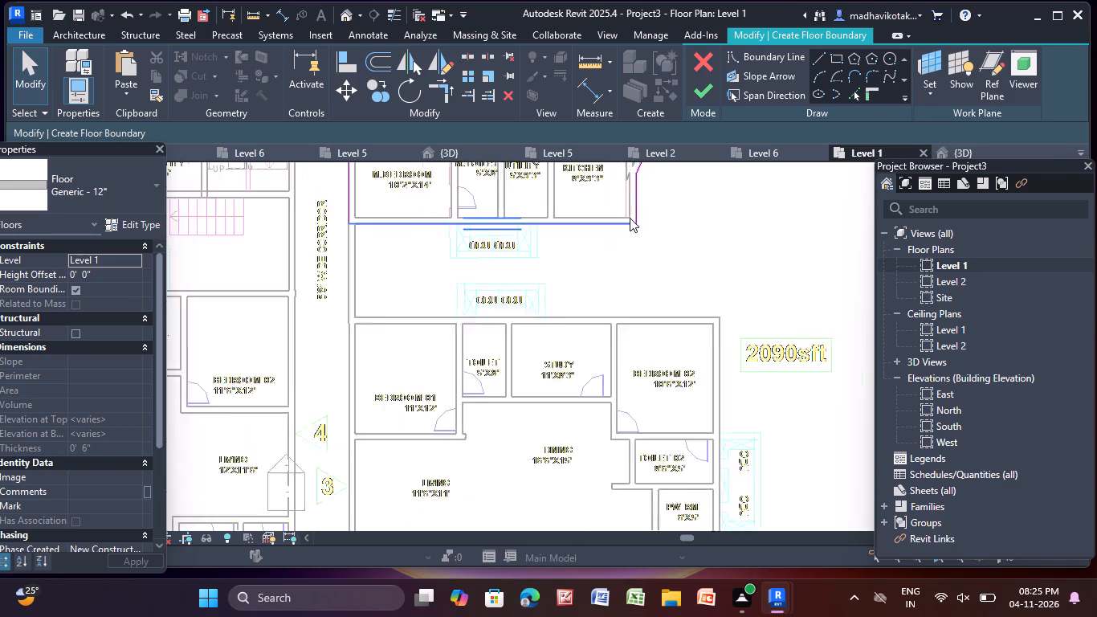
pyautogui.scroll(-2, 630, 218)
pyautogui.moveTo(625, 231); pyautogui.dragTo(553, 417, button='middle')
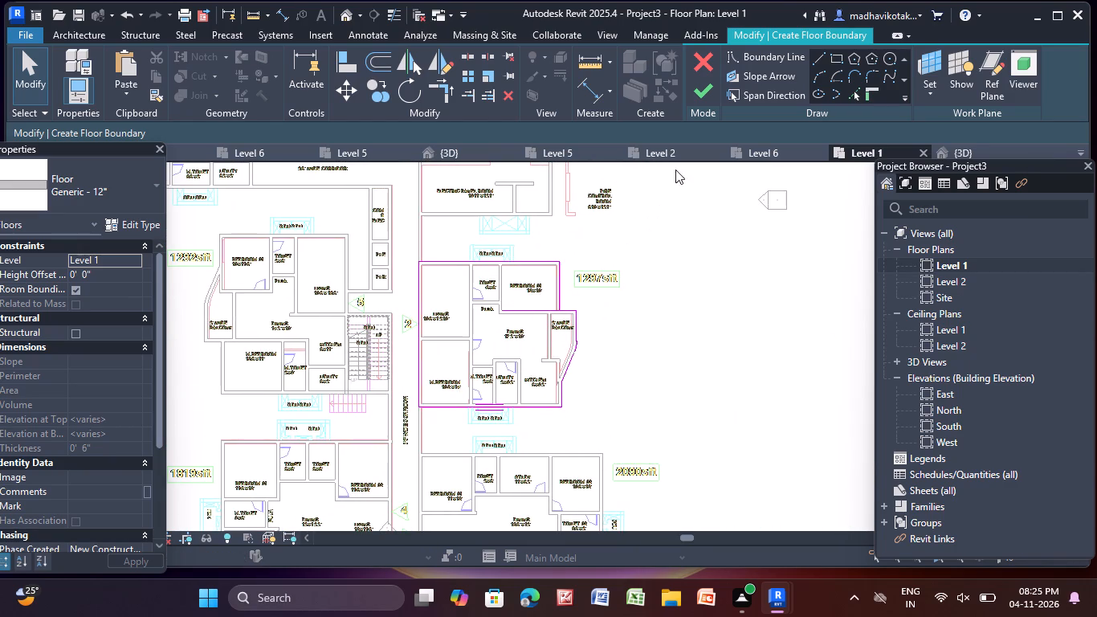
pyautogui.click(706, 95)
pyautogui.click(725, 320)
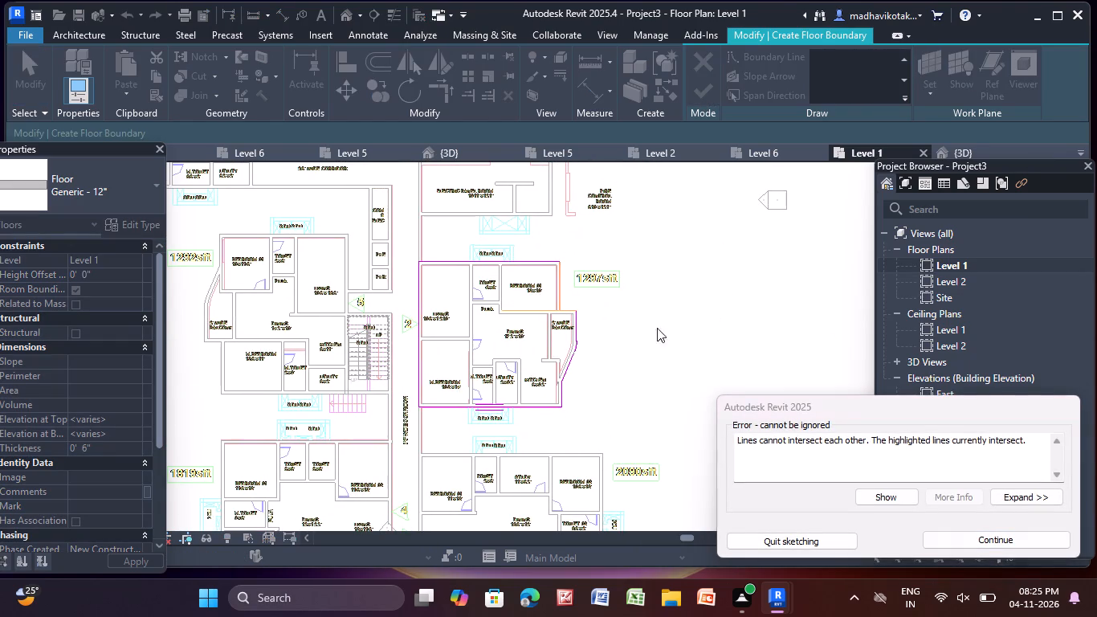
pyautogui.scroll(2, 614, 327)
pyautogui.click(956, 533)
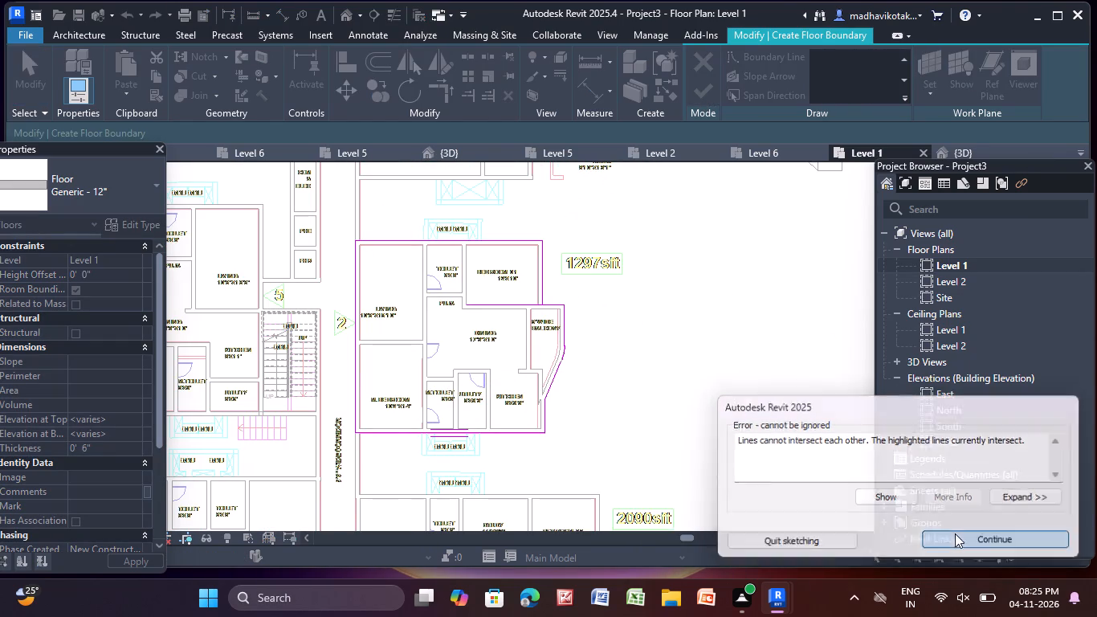
# Shorten the left end of the boundary line above the Dining and 5' wide balcony to Bedroom 01's right boundary line.
pyautogui.scroll(8, 525, 300)
pyautogui.click(498, 311)
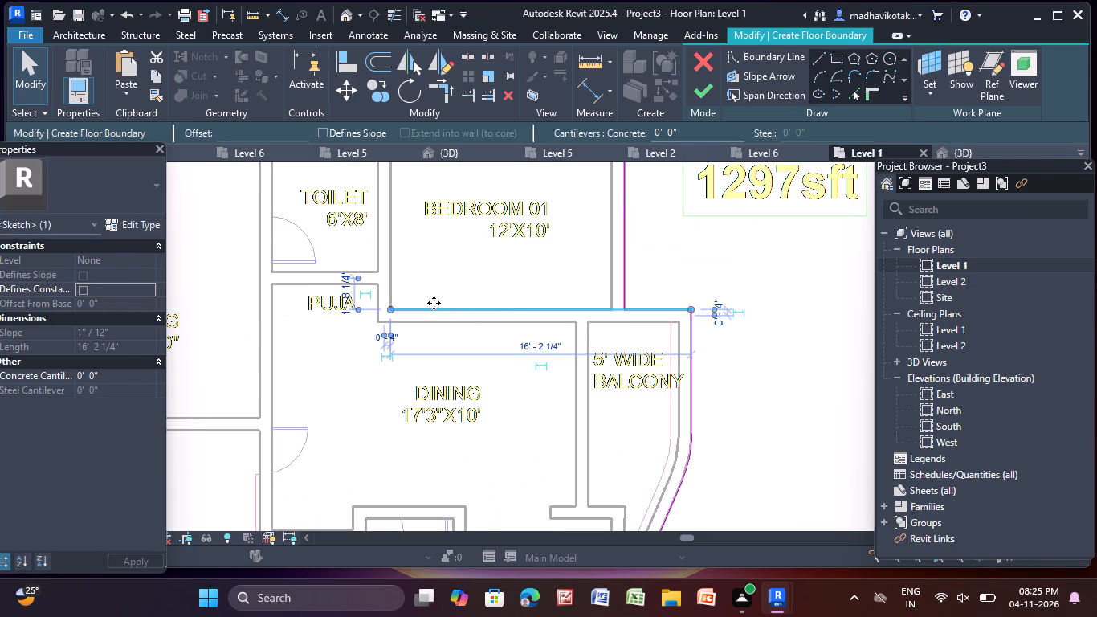
pyautogui.scroll(7, 434, 303)
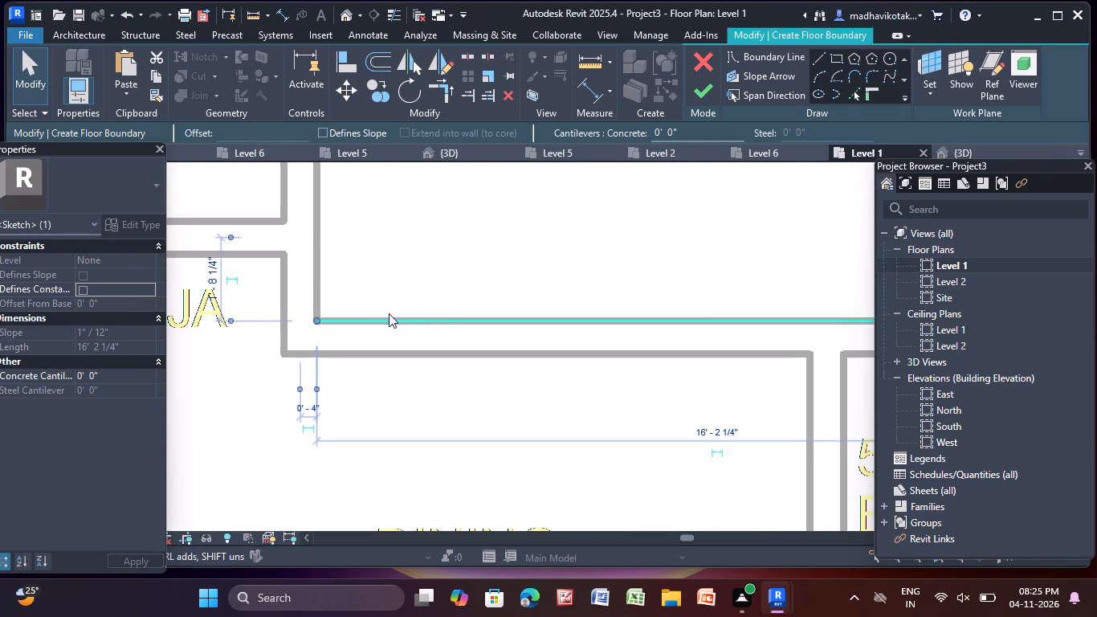
pyautogui.moveTo(318, 320); pyautogui.dragTo(606, 342)
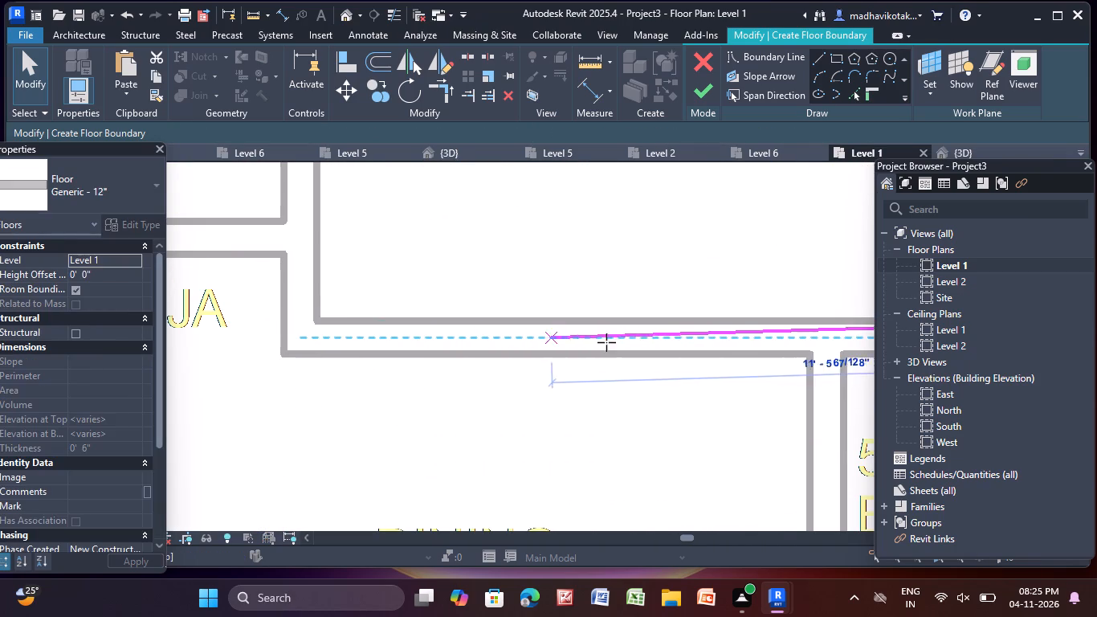
pyautogui.moveTo(606, 342); pyautogui.dragTo(698, 315)
pyautogui.moveTo(655, 313); pyautogui.dragTo(173, 231, button='middle')
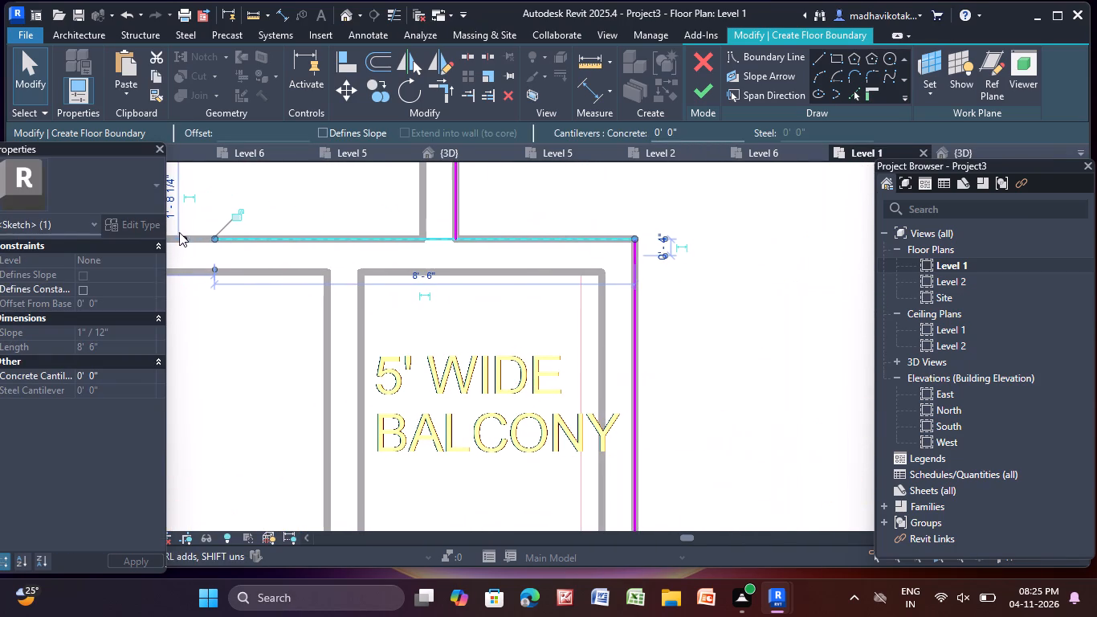
pyautogui.moveTo(214, 237); pyautogui.dragTo(385, 255)
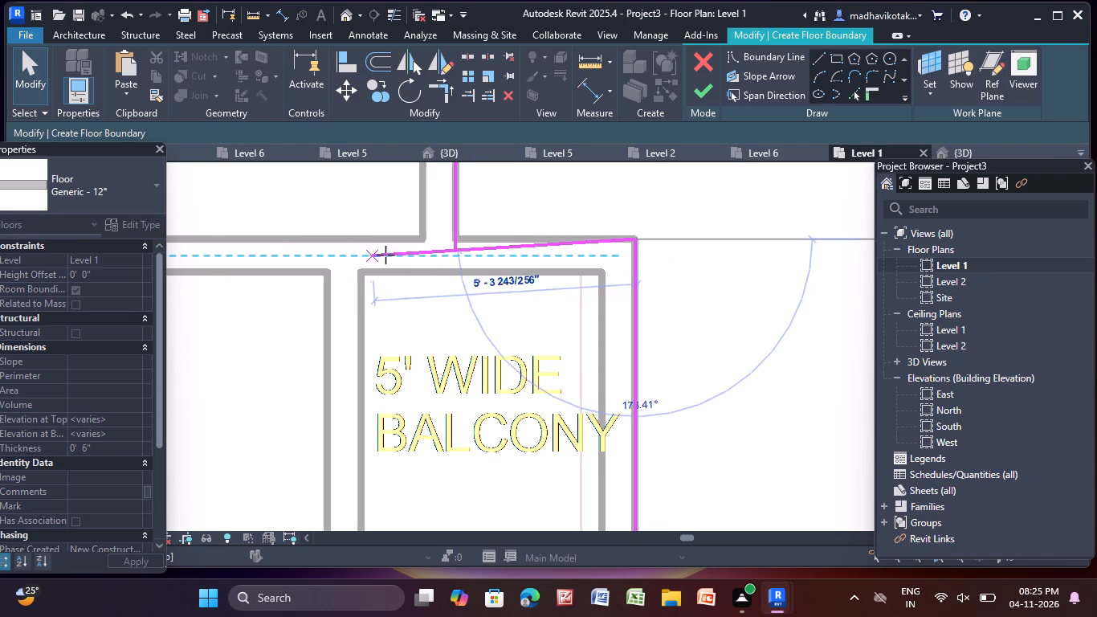
pyautogui.moveTo(385, 255); pyautogui.dragTo(455, 243)
pyautogui.click(573, 211)
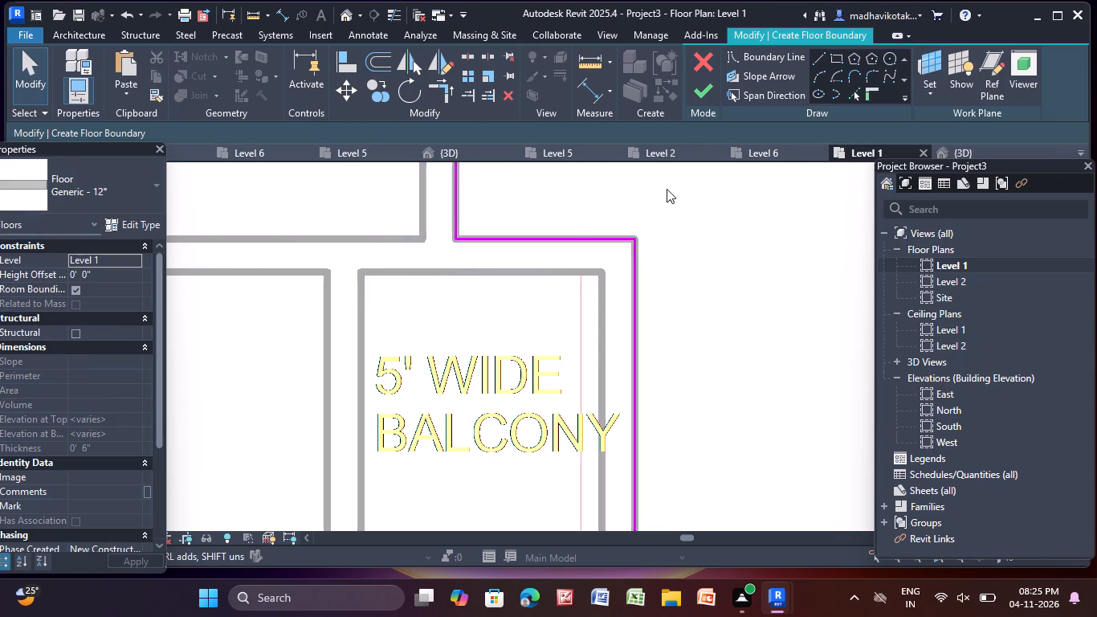
# Finish the boundary sketch to create the 1297sft unit's 6" thick floor, and clear the selection.
pyautogui.click(700, 86)
pyautogui.scroll(-7, 708, 207)
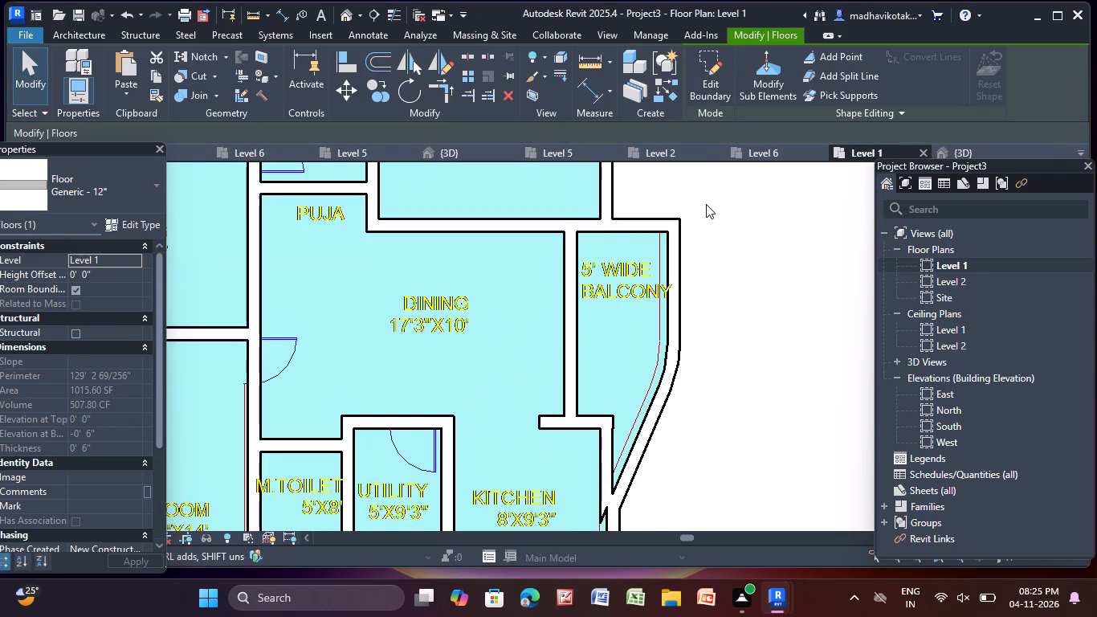
pyautogui.scroll(-13, 706, 204)
pyautogui.moveTo(695, 223); pyautogui.dragTo(676, 340, button='middle')
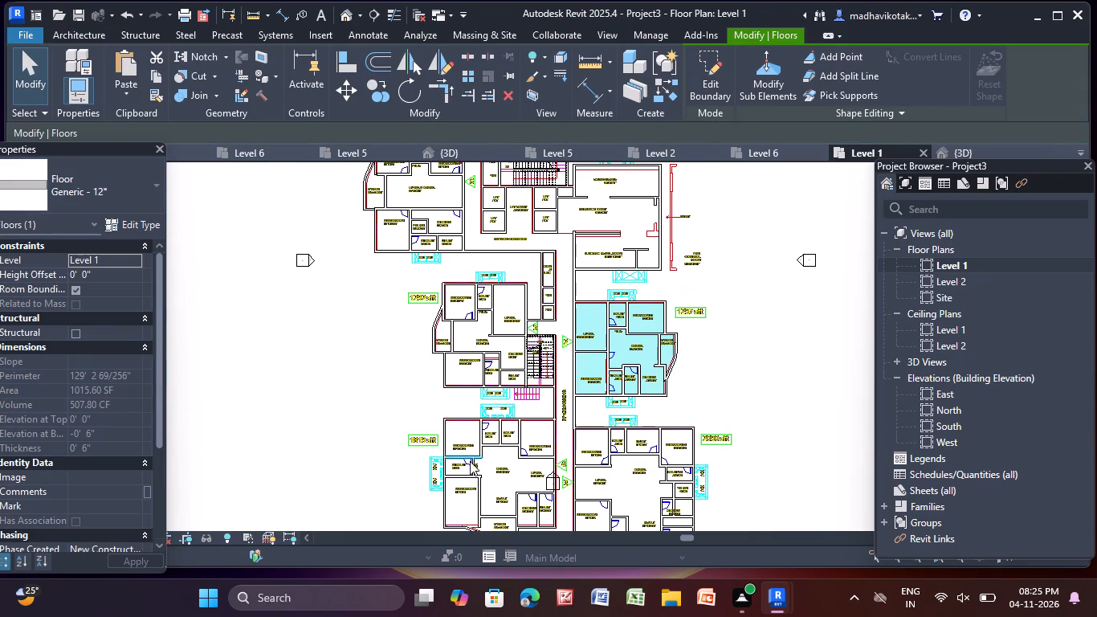
pyautogui.press('Escape')
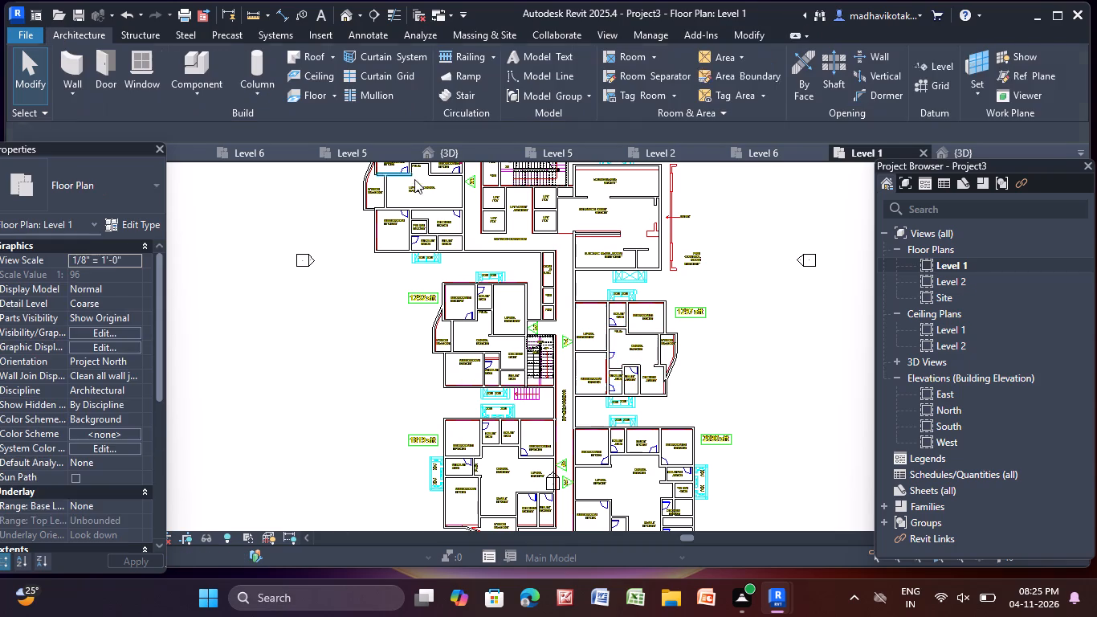
# Open the 3D view and examine which units along the corridor have floors and which still lack them.
pyautogui.click(342, 8)
pyautogui.scroll(-2, 519, 357)
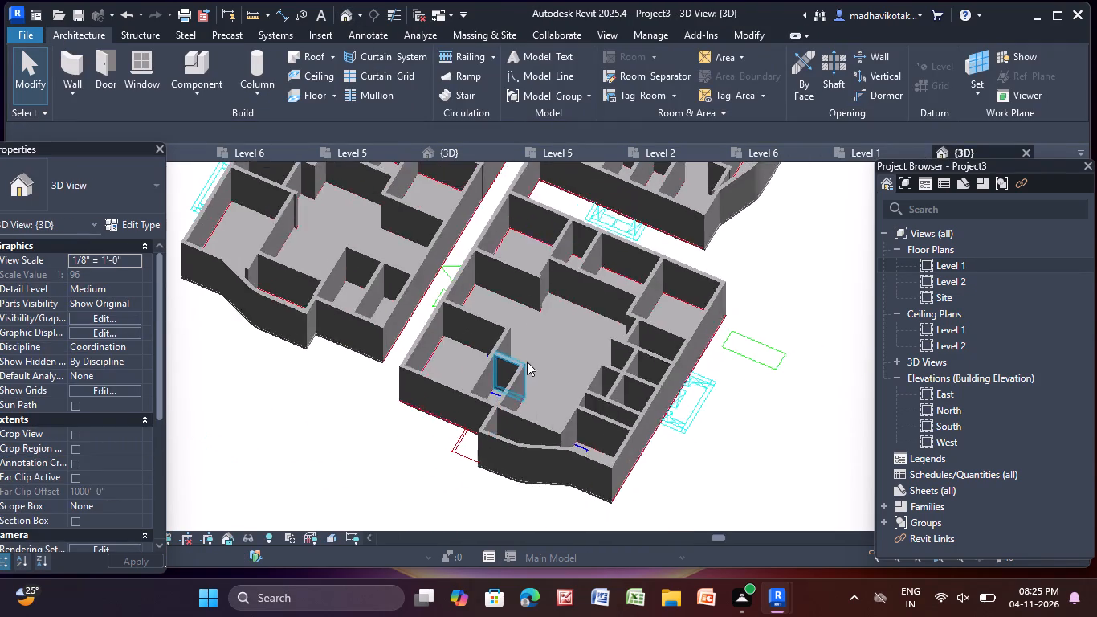
pyautogui.scroll(-2, 527, 362)
pyautogui.moveTo(532, 359); pyautogui.dragTo(524, 525, button='middle')
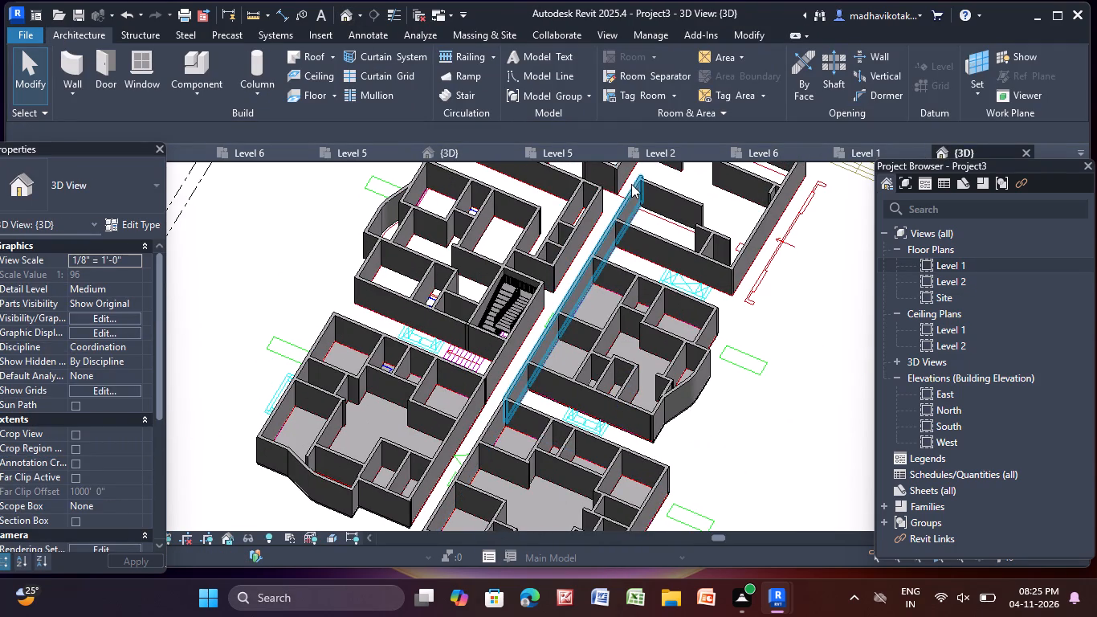
pyautogui.scroll(-4, 621, 277)
pyautogui.moveTo(592, 349); pyautogui.dragTo(428, 548, button='middle')
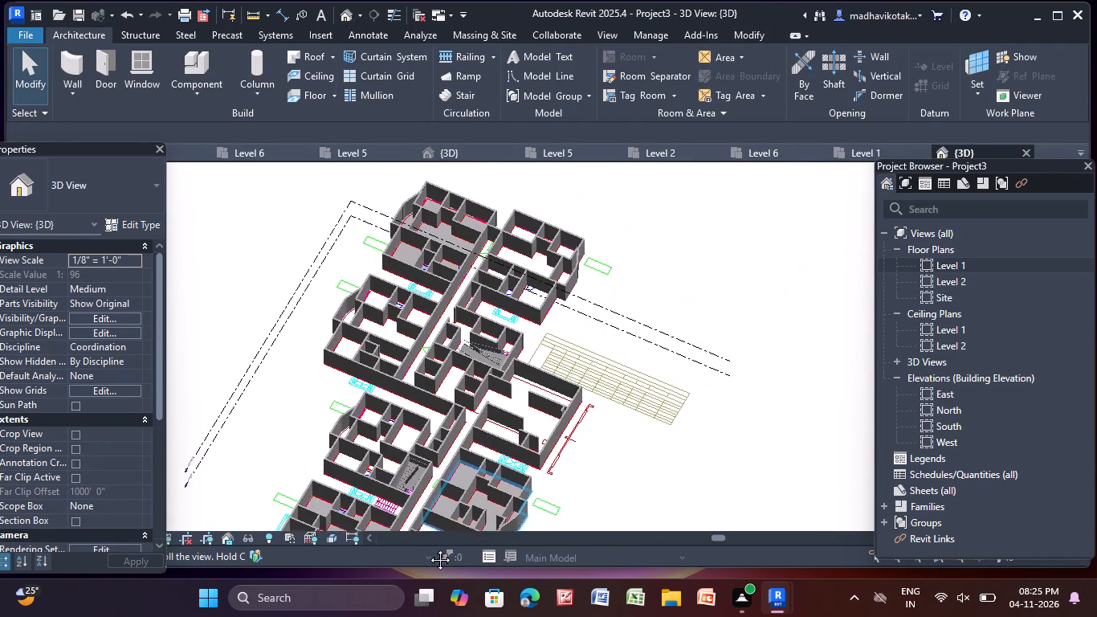
pyautogui.moveTo(428, 548); pyautogui.dragTo(424, 552, button='middle')
pyautogui.scroll(4, 400, 297)
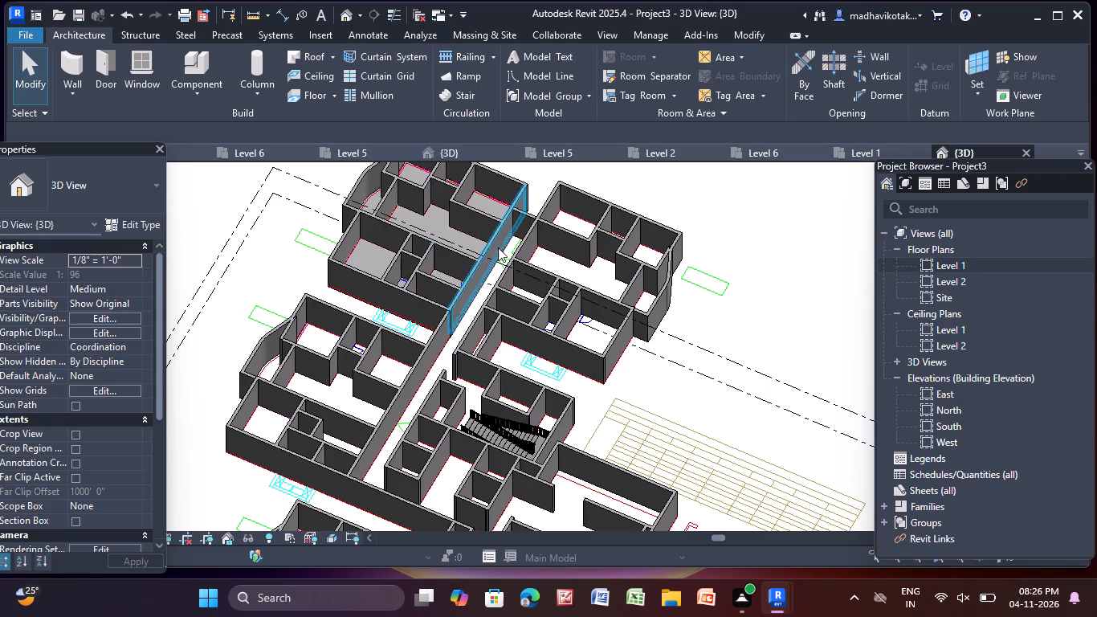
pyautogui.scroll(-3, 505, 242)
pyautogui.moveTo(509, 242); pyautogui.dragTo(524, 224, button='middle')
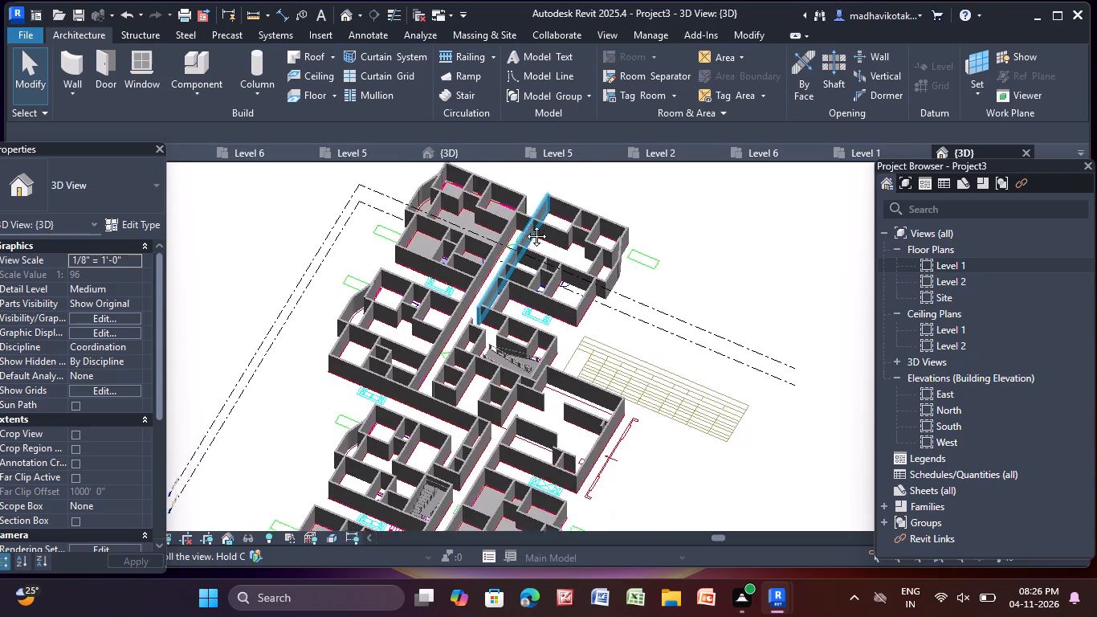
pyautogui.moveTo(524, 224); pyautogui.dragTo(547, 173, button='middle')
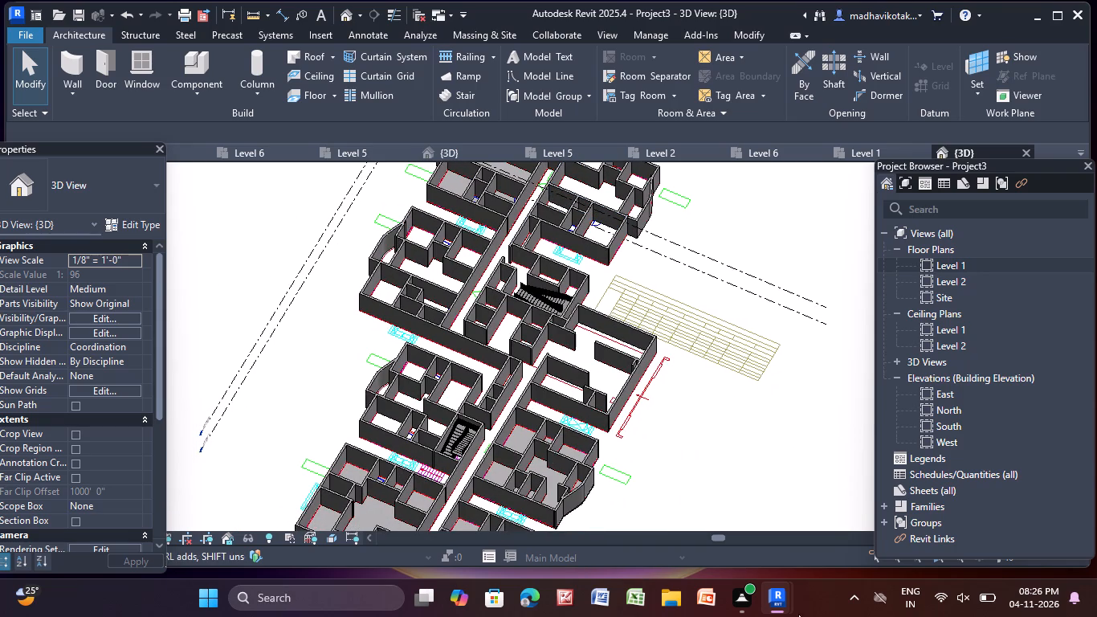
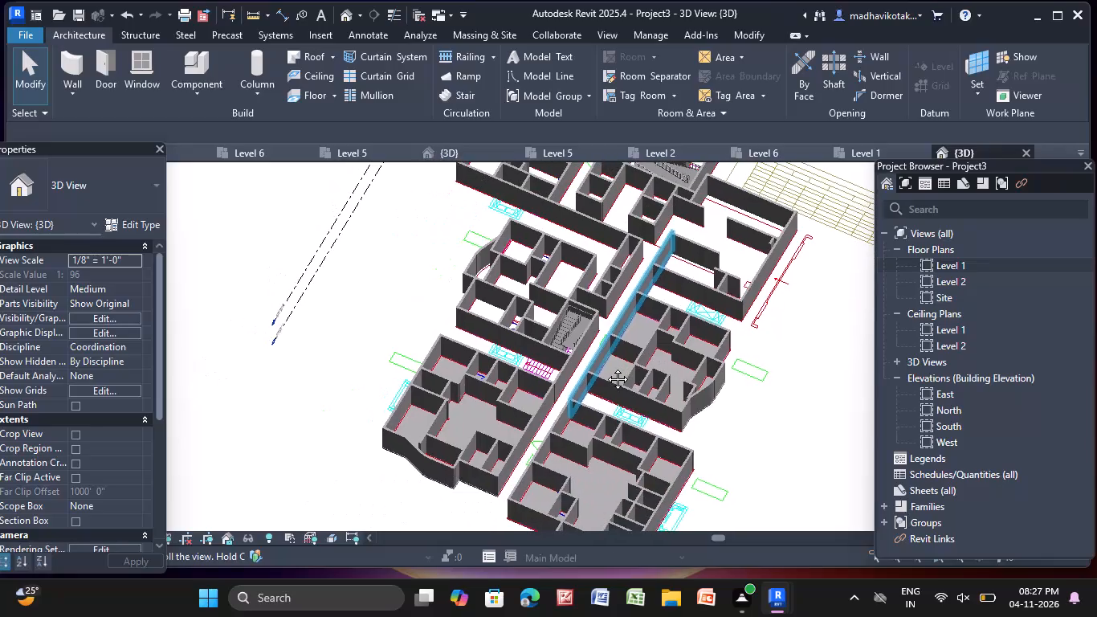
# Return to the Level 1 floor plan at the 1292sft unit.
pyautogui.scroll(-3, 563, 363)
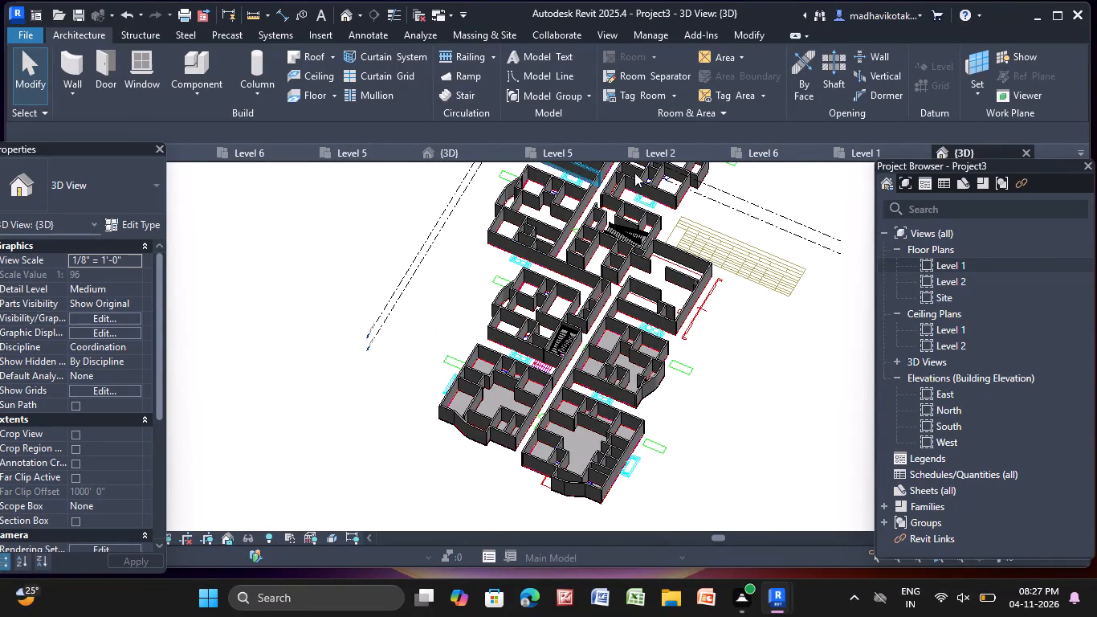
pyautogui.doubleClick(971, 266)
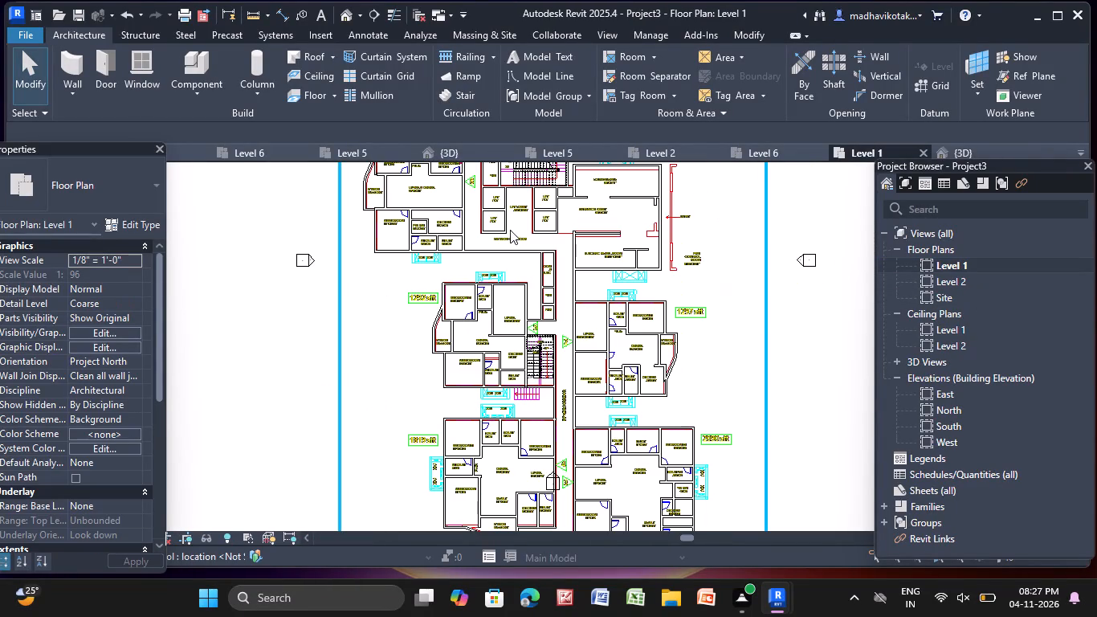
pyautogui.middleClick(511, 227)
pyautogui.scroll(3, 412, 412)
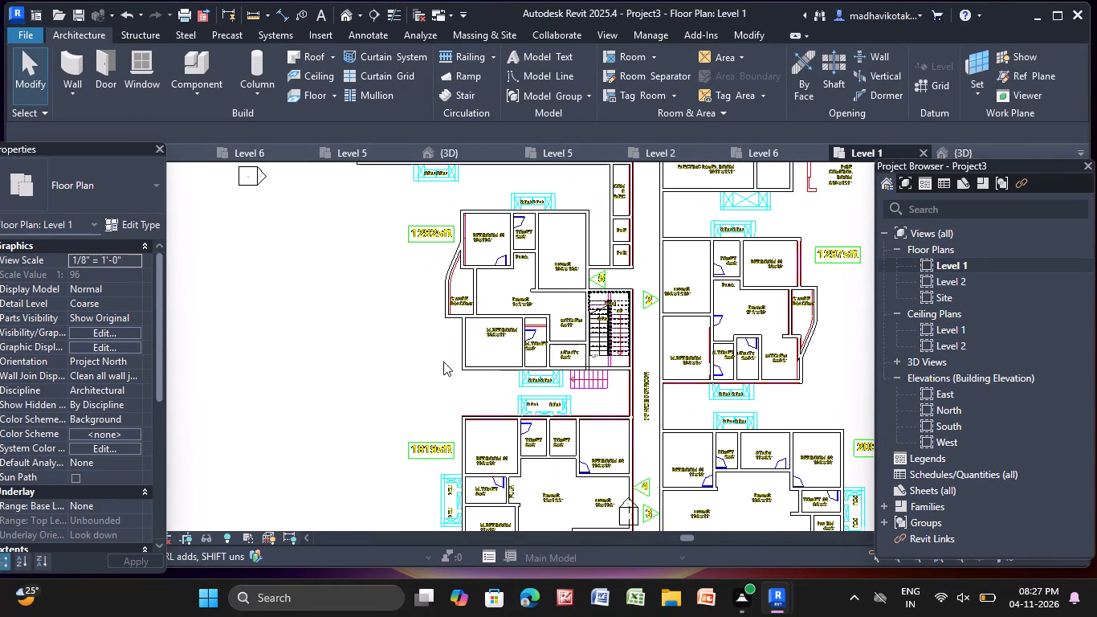
pyautogui.moveTo(62, 39); pyautogui.dragTo(62, 38)
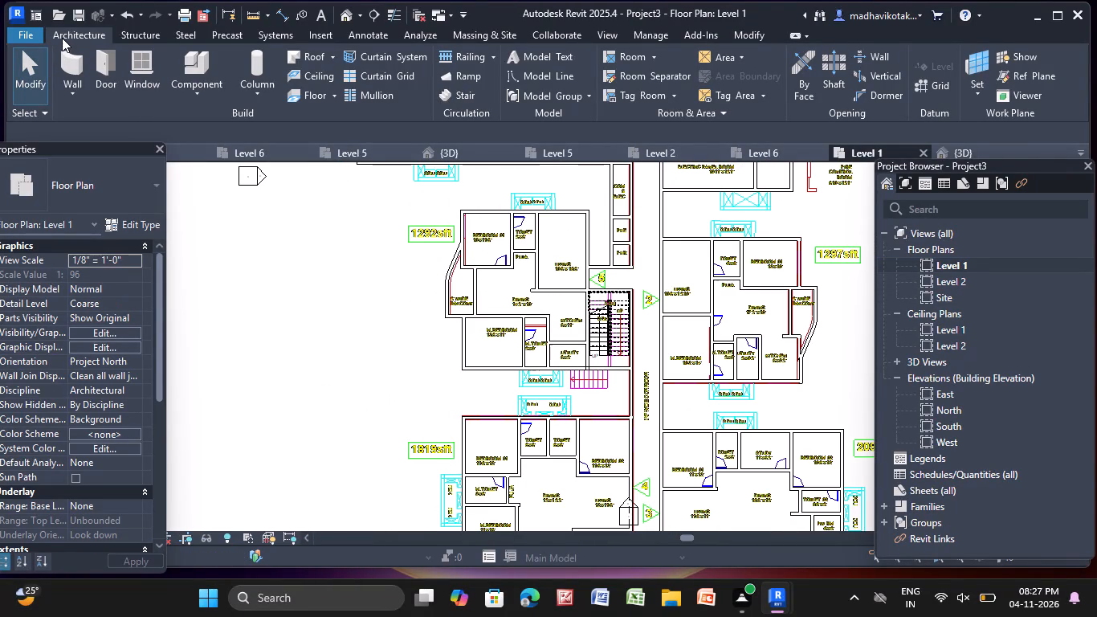
pyautogui.moveTo(62, 38); pyautogui.dragTo(74, 39)
pyautogui.click(80, 79)
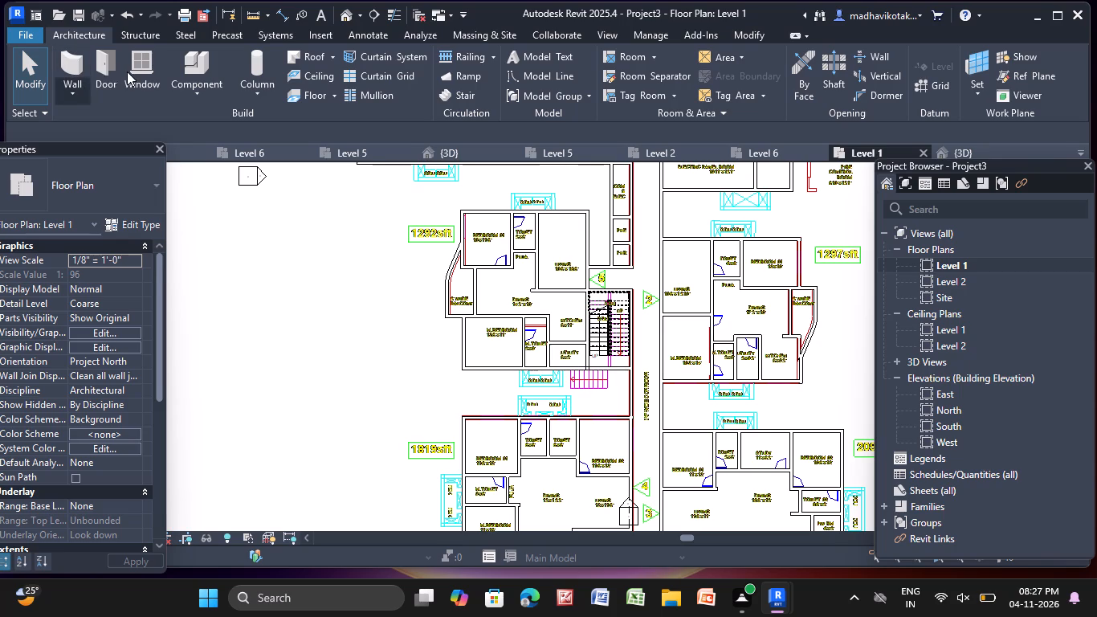
pyautogui.click(229, 231)
# Start a floor and pick boundary lines along the 1292sft unit's lower wall edge and the M.Bedroom's outer side and upper wall edges.
pyautogui.click(293, 92)
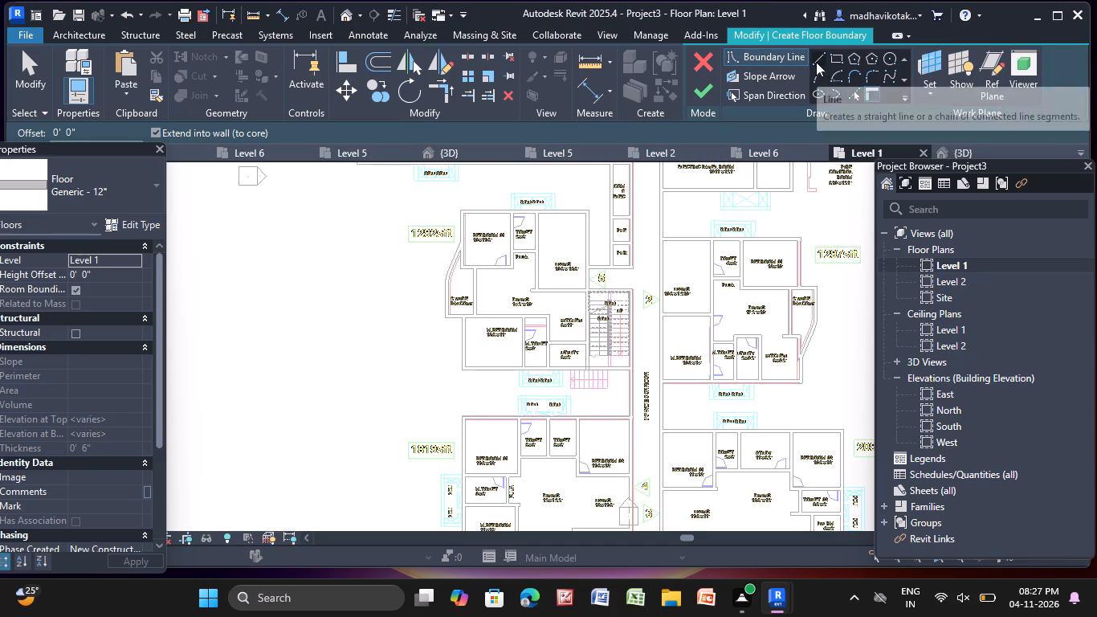
pyautogui.click(854, 91)
pyautogui.scroll(5, 467, 418)
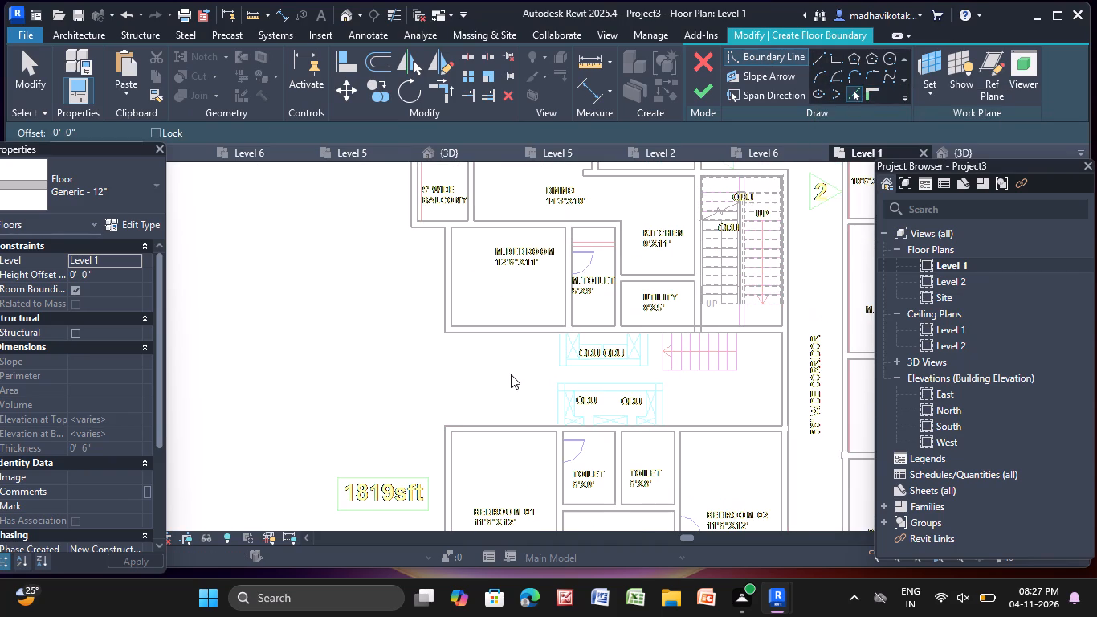
pyautogui.moveTo(508, 375); pyautogui.dragTo(431, 423, button='middle')
pyautogui.scroll(1, 494, 397)
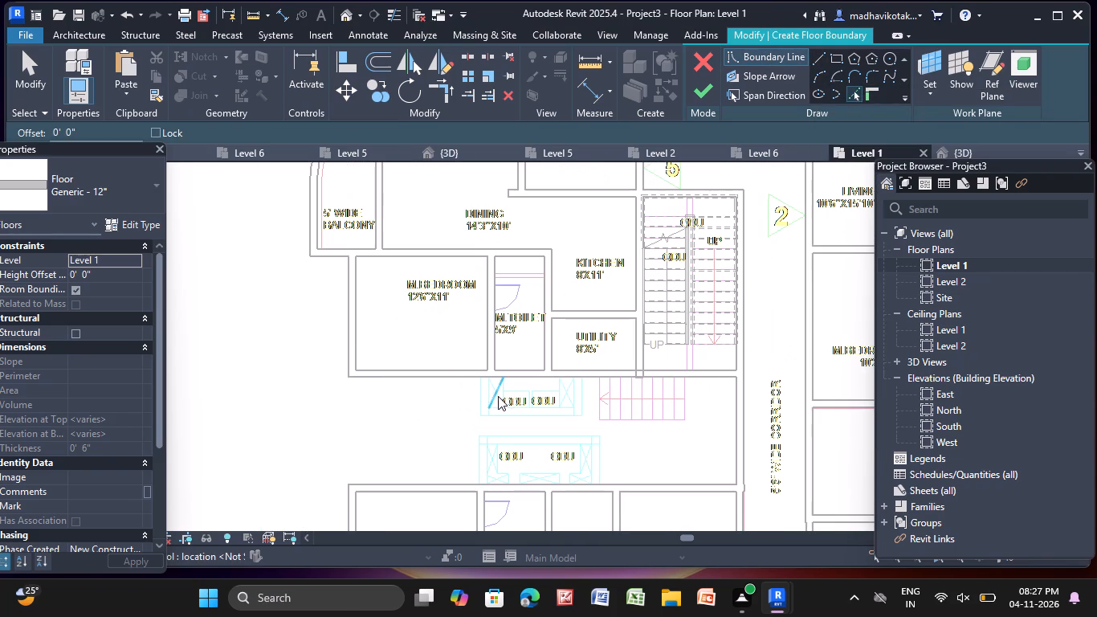
pyautogui.click(620, 377)
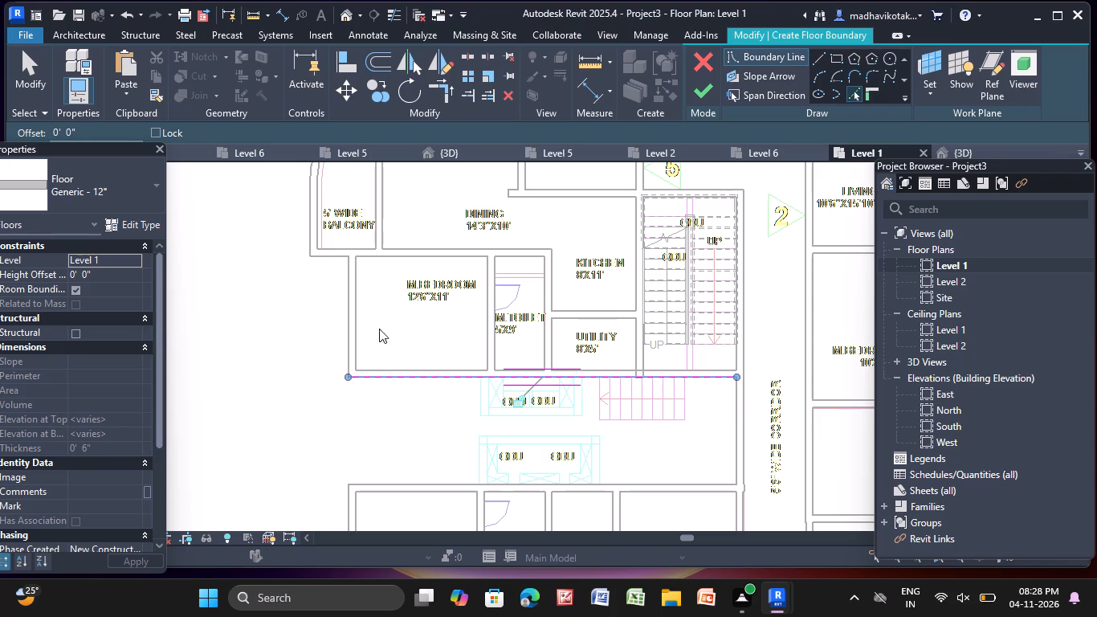
pyautogui.click(346, 321)
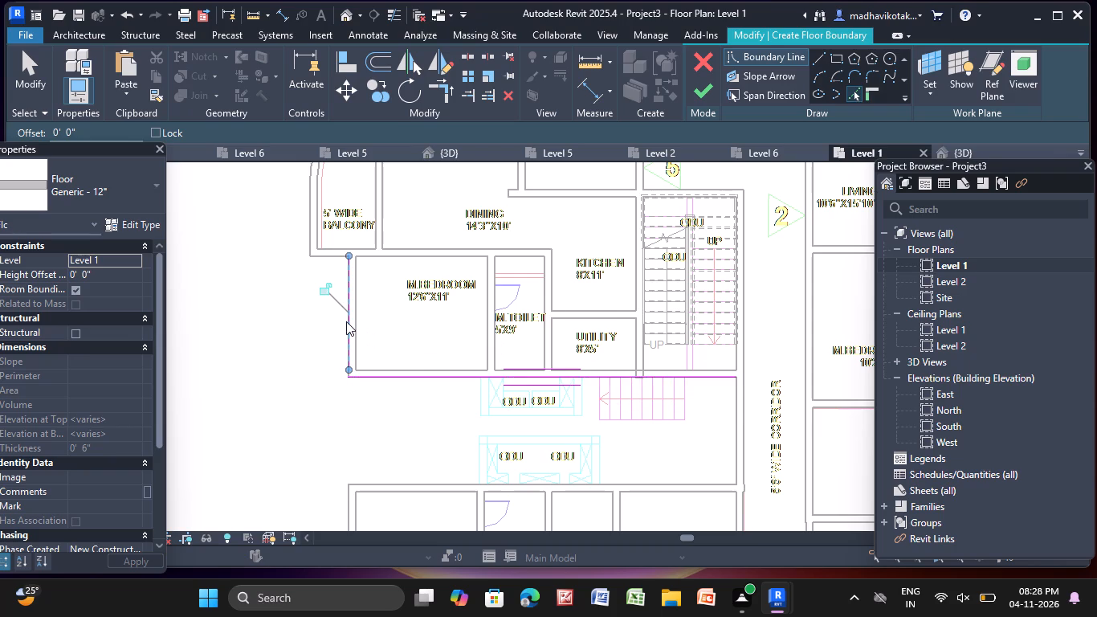
pyautogui.moveTo(346, 321); pyautogui.dragTo(402, 414, button='middle')
pyautogui.scroll(4, 390, 382)
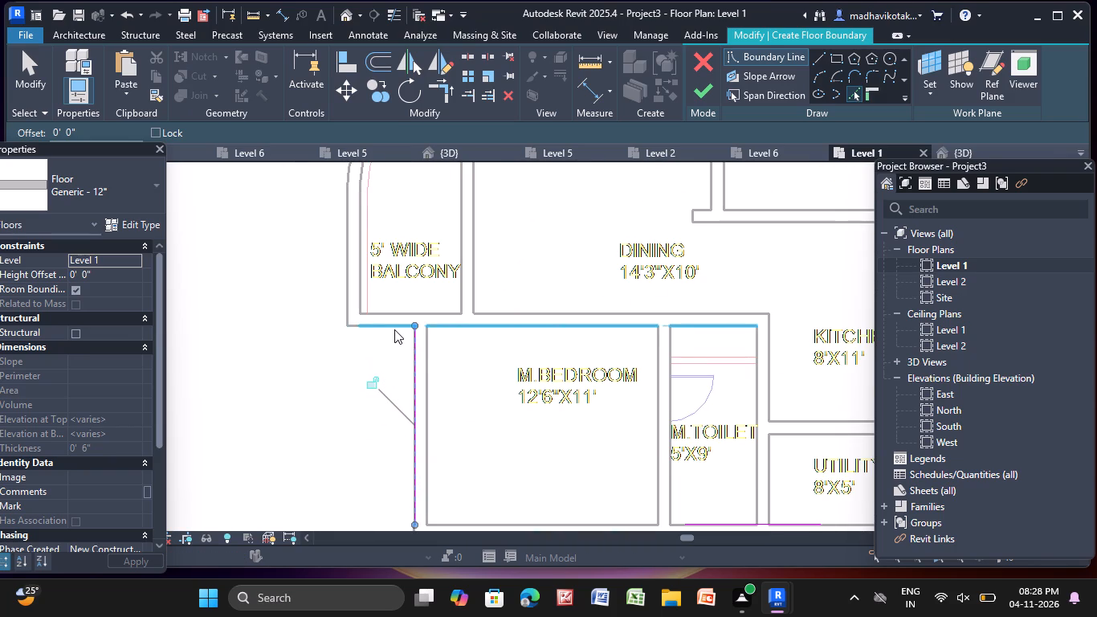
pyautogui.click(394, 329)
# Pick the straight, slanted and curved outer edges of the 5' wide balcony wall as floor boundary lines.
pyautogui.scroll(2, 363, 321)
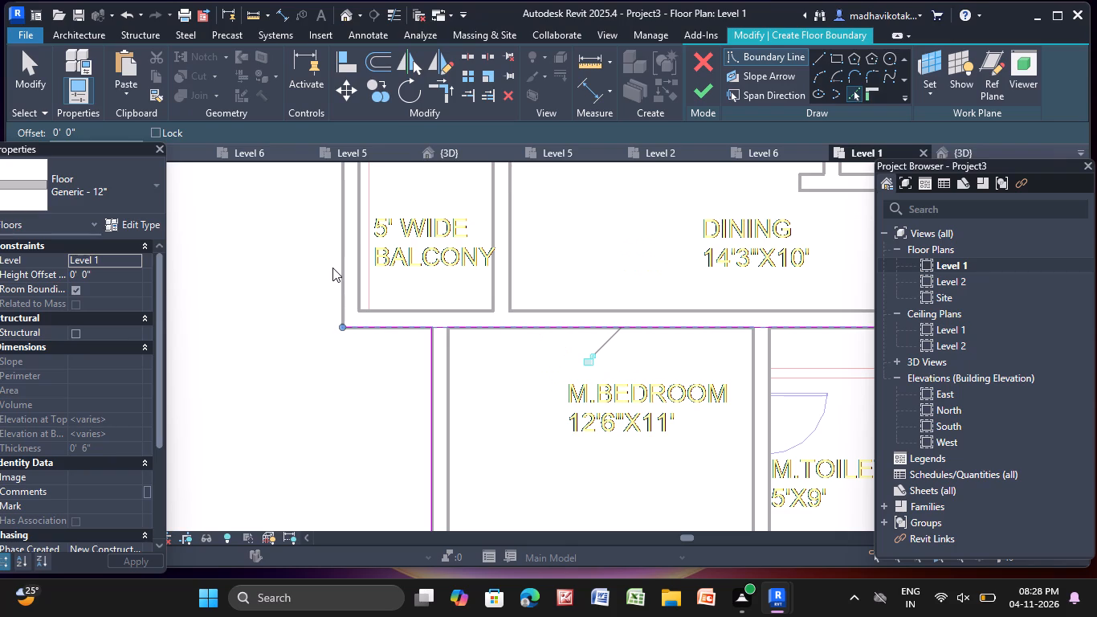
pyautogui.click(340, 267)
pyautogui.scroll(-3, 340, 267)
pyautogui.moveTo(341, 284); pyautogui.dragTo(316, 616, button='middle')
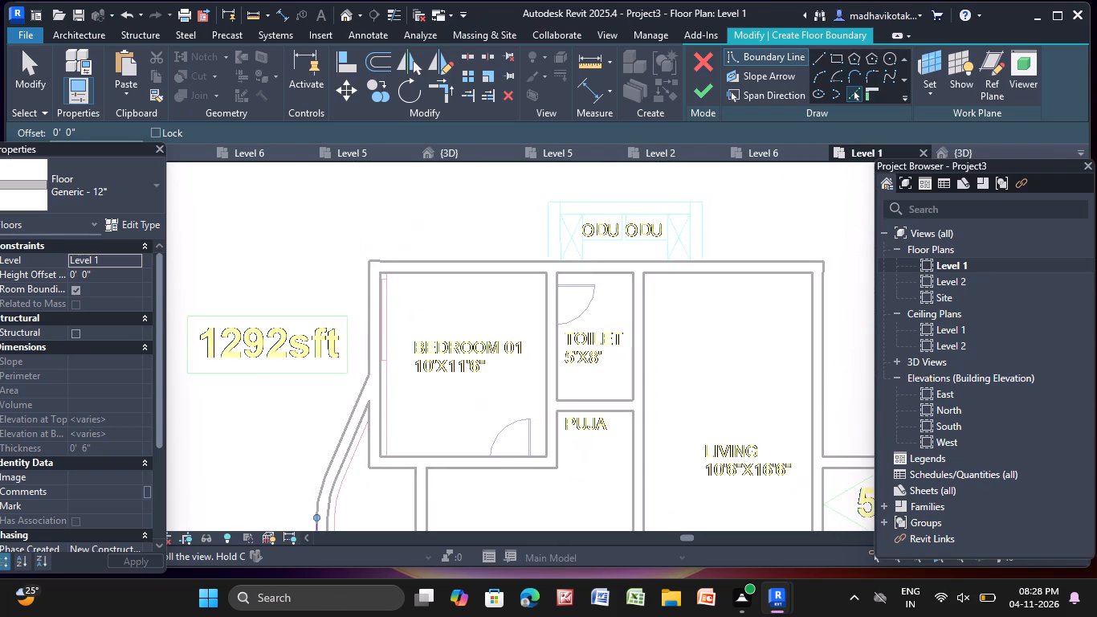
pyautogui.moveTo(316, 616); pyautogui.dragTo(314, 616, button='middle')
pyautogui.scroll(4, 349, 450)
pyautogui.moveTo(372, 397); pyautogui.dragTo(464, 191, button='middle')
pyautogui.middleClick(464, 191)
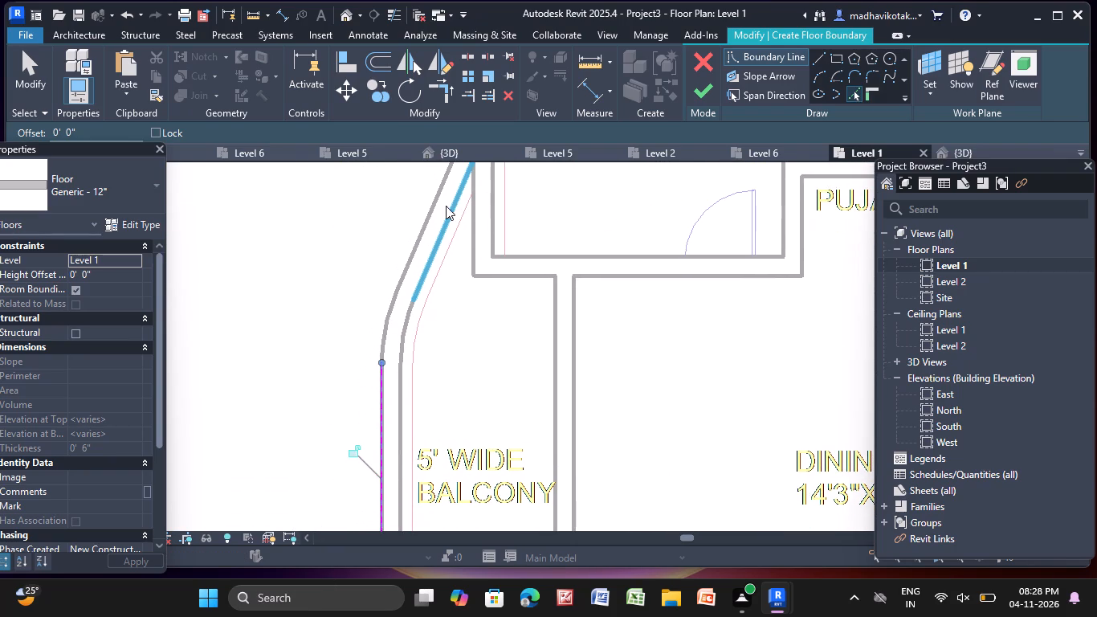
pyautogui.click(411, 237)
pyautogui.click(407, 253)
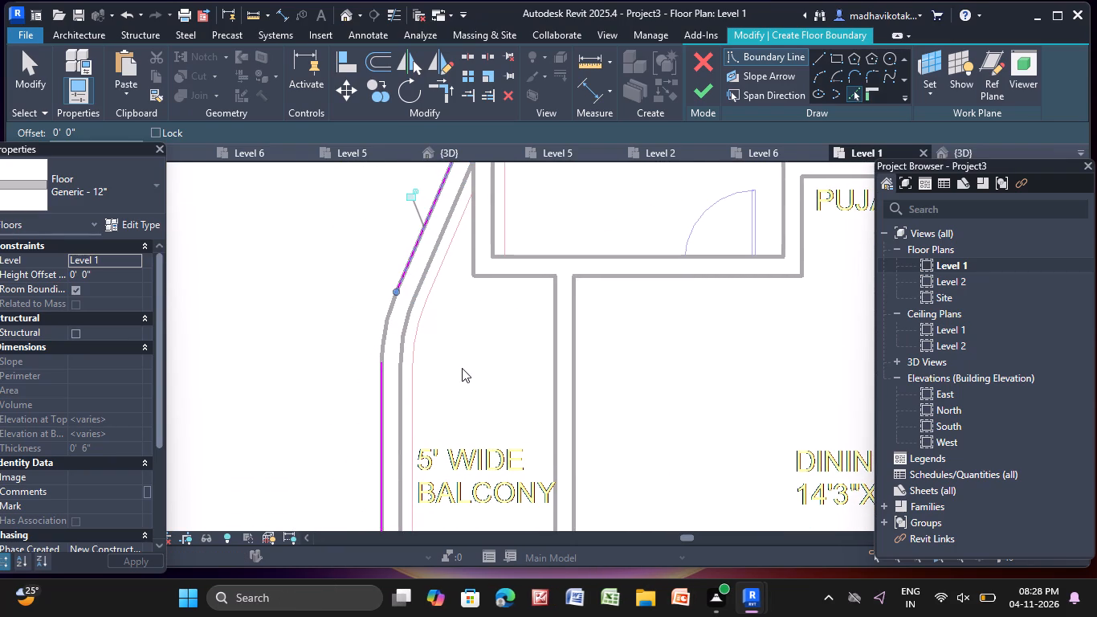
pyautogui.click(387, 327)
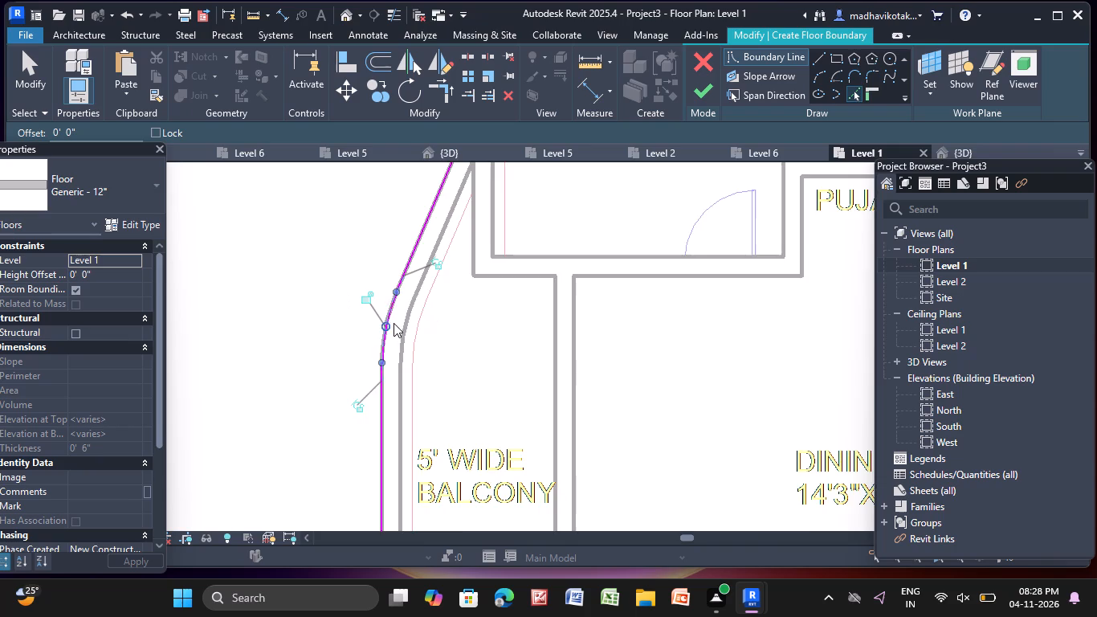
# Add boundary lines along Bedroom 01's outer side wall, the unit's upper wall and the Living's stair-side wall edge.
pyautogui.scroll(-3, 394, 323)
pyautogui.moveTo(394, 323); pyautogui.dragTo(418, 611, button='middle')
pyautogui.click(464, 411)
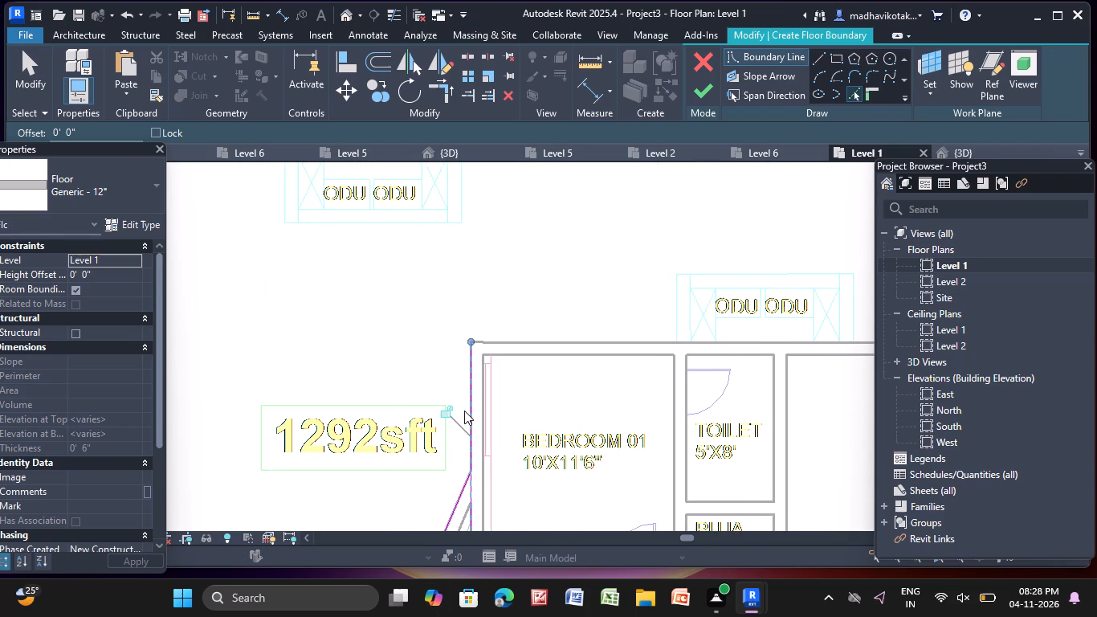
pyautogui.click(541, 341)
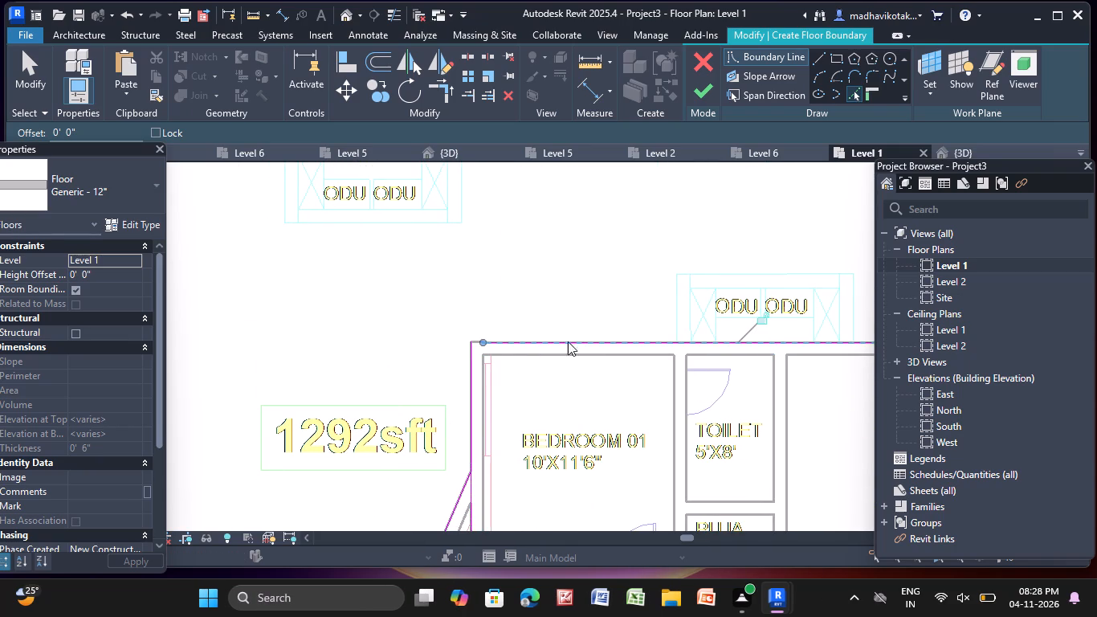
pyautogui.scroll(-4, 618, 352)
pyautogui.moveTo(818, 402); pyautogui.dragTo(536, 304, button='middle')
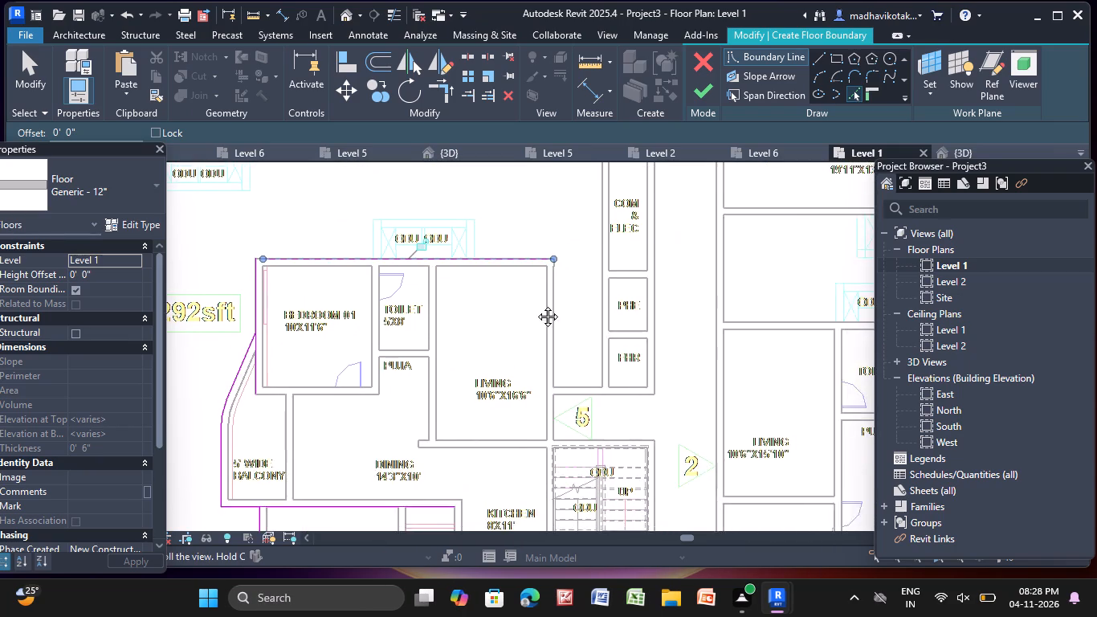
pyautogui.moveTo(536, 304); pyautogui.dragTo(544, 232, button='middle')
pyautogui.scroll(2, 555, 232)
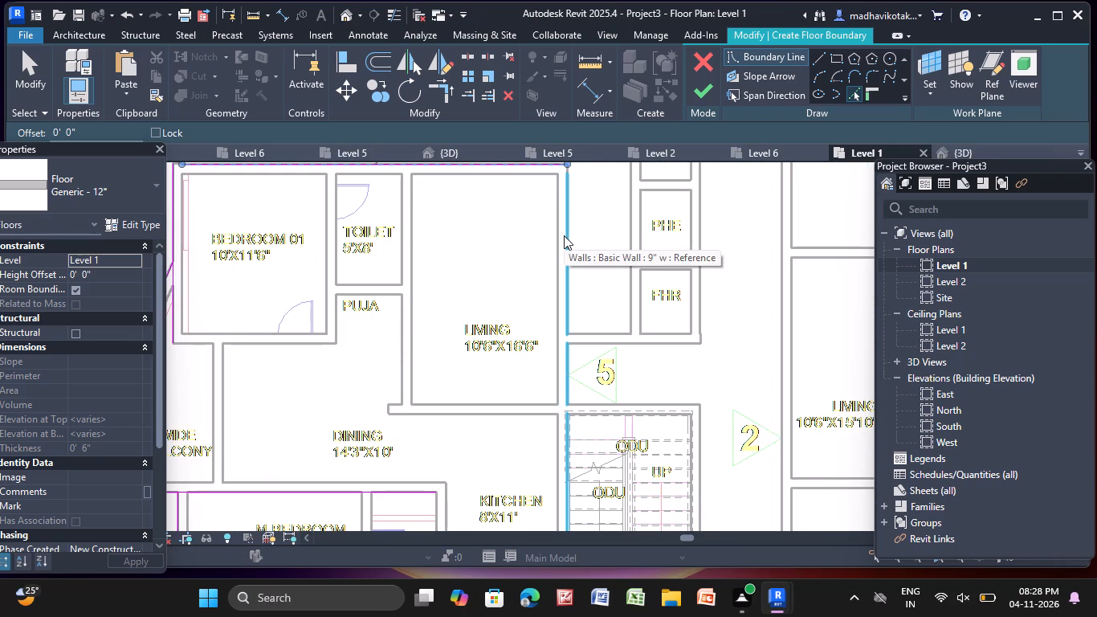
pyautogui.click(564, 235)
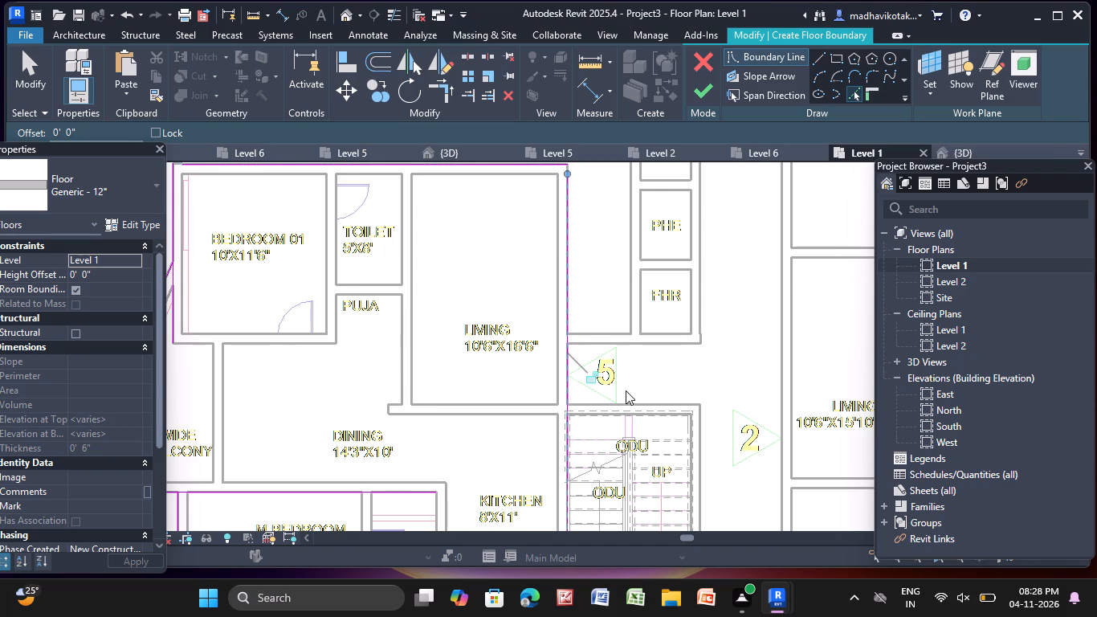
# Pick the staircase's upper and corridor-side wall edges as boundary lines, and end line picking.
pyautogui.click(626, 401)
pyautogui.moveTo(626, 390); pyautogui.dragTo(528, 133, button='middle')
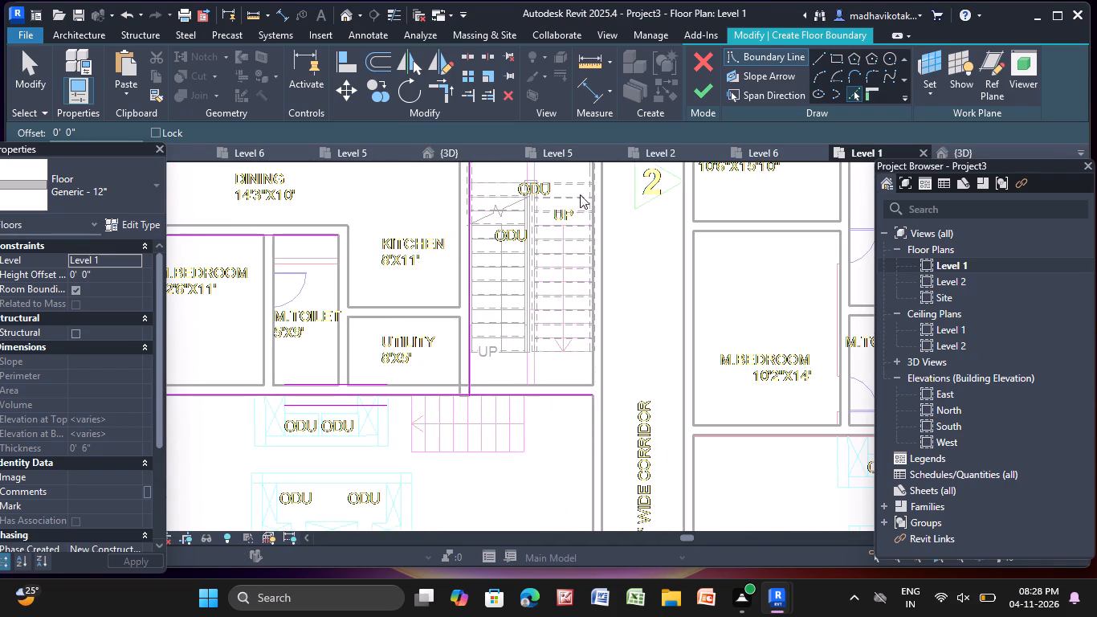
pyautogui.click(602, 276)
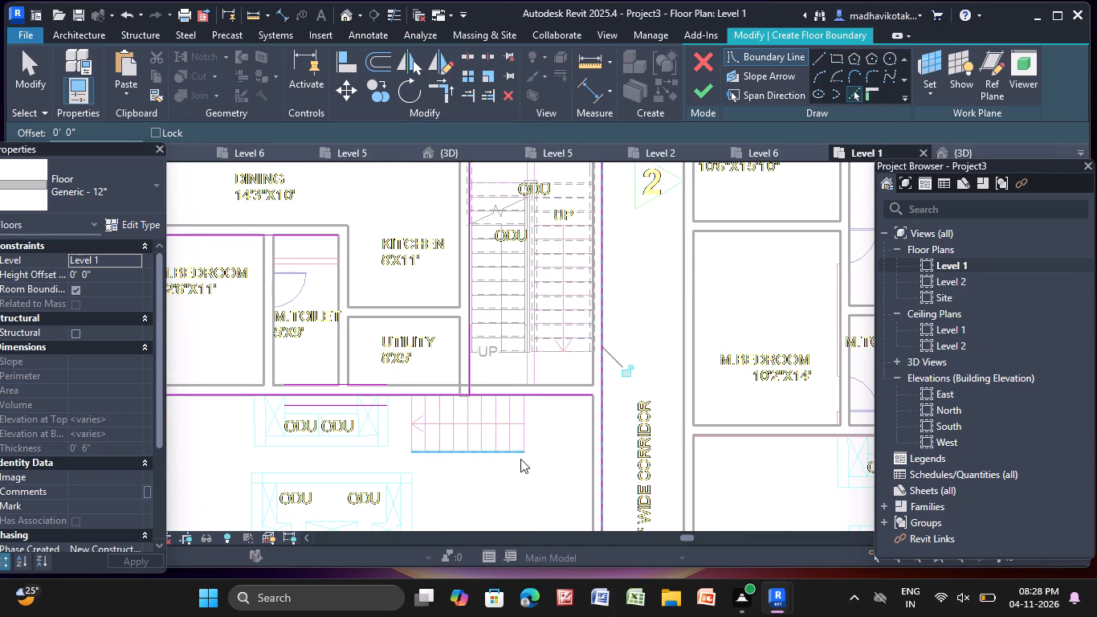
pyautogui.press('Escape')
pyautogui.press('Escape')
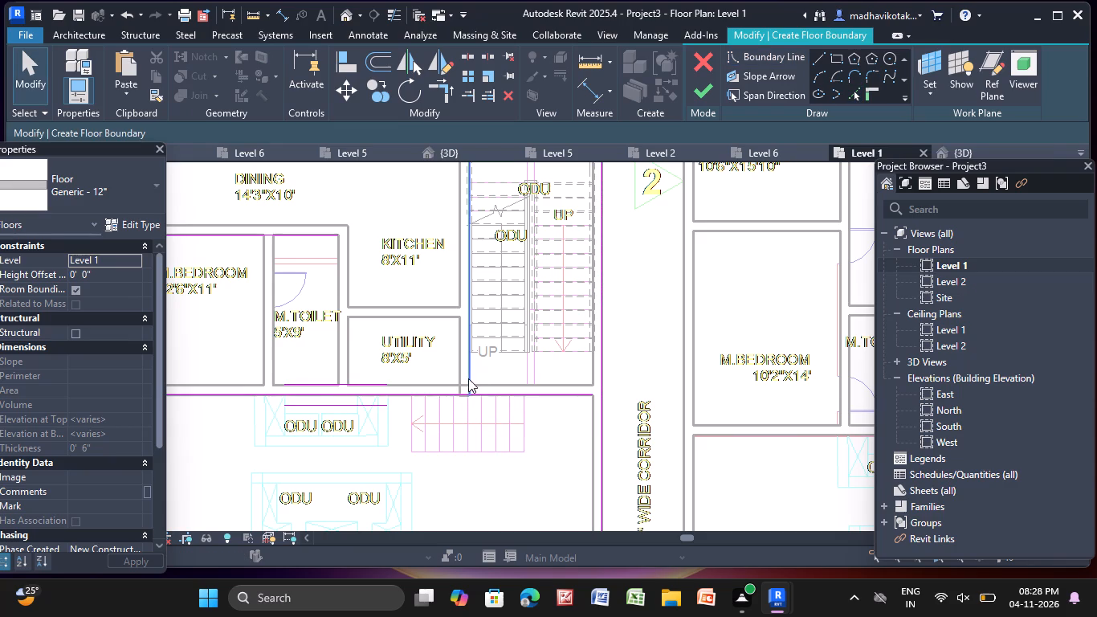
# Shorten the staircase's corridor-side boundary line to about 17' 8", ending level with the unit's lower boundary line.
pyautogui.scroll(-3, 589, 432)
pyautogui.moveTo(589, 432); pyautogui.dragTo(581, 394, button='middle')
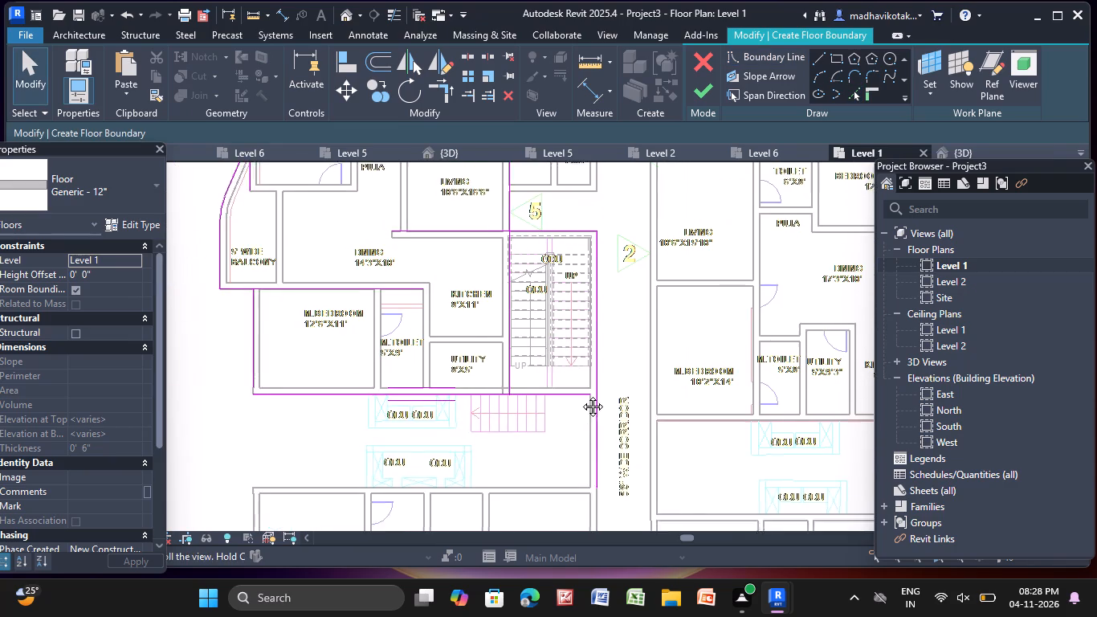
pyautogui.moveTo(581, 394); pyautogui.dragTo(574, 369, button='middle')
pyautogui.click(585, 399)
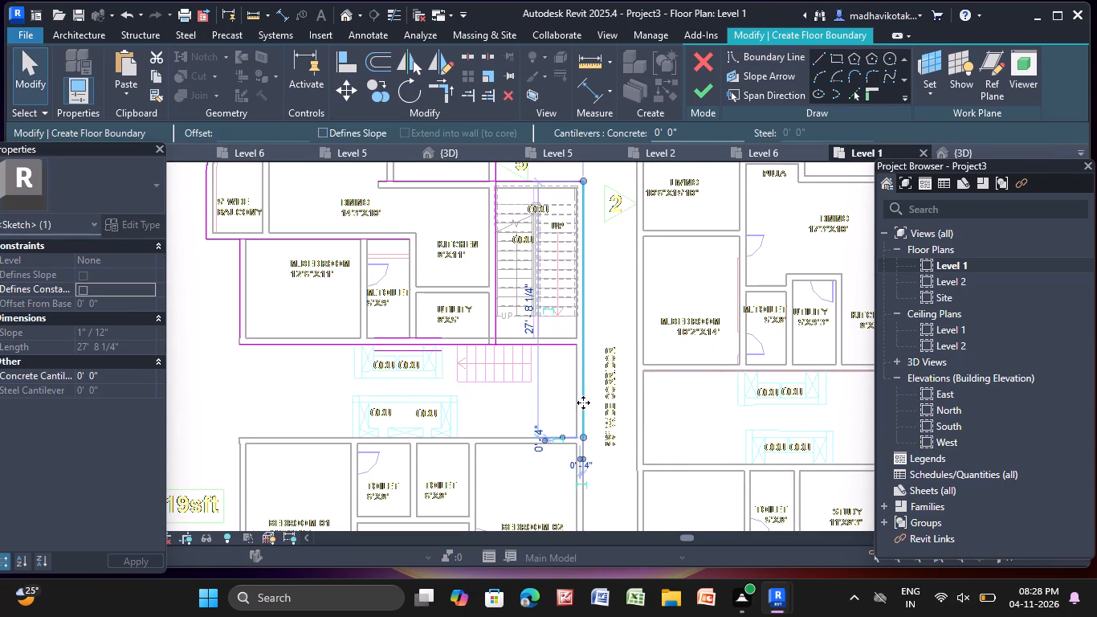
pyautogui.scroll(4, 579, 433)
pyautogui.moveTo(586, 434); pyautogui.dragTo(585, 308)
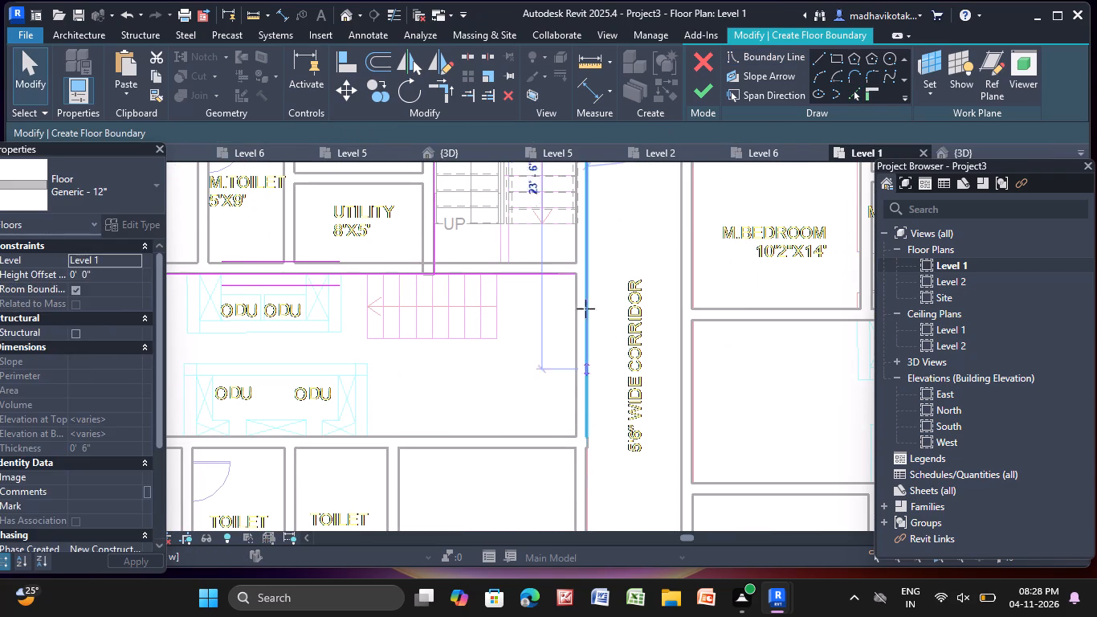
pyautogui.moveTo(585, 308); pyautogui.dragTo(589, 278)
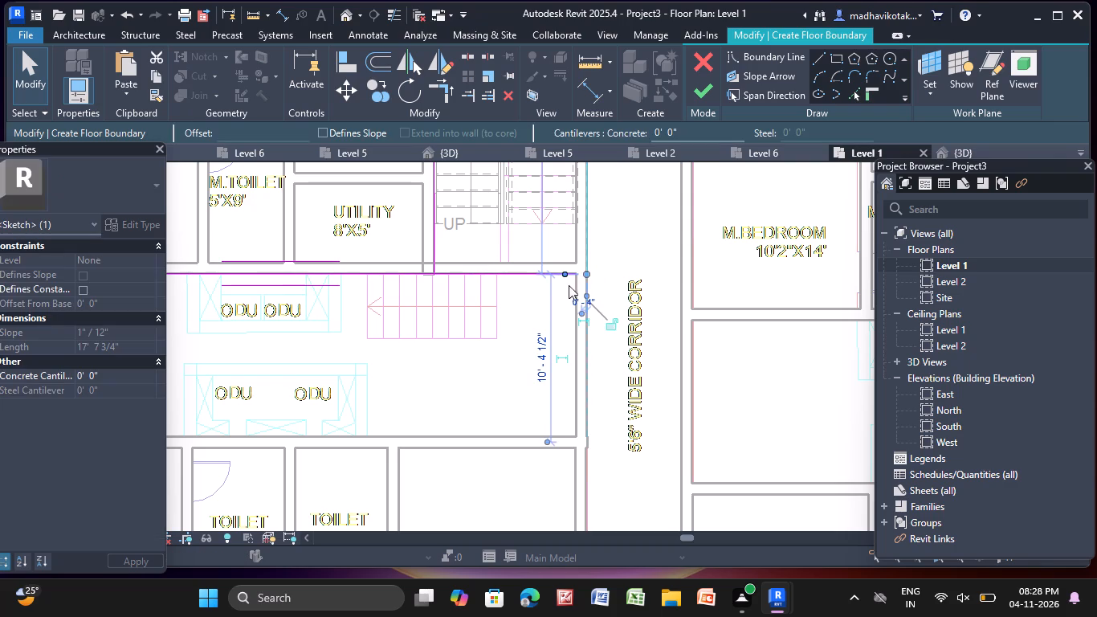
pyautogui.press('Escape')
# Extend the unit's lower boundary line to meet the corridor-side boundary line at the corner below the staircase.
pyautogui.scroll(3, 544, 267)
pyautogui.click(543, 278)
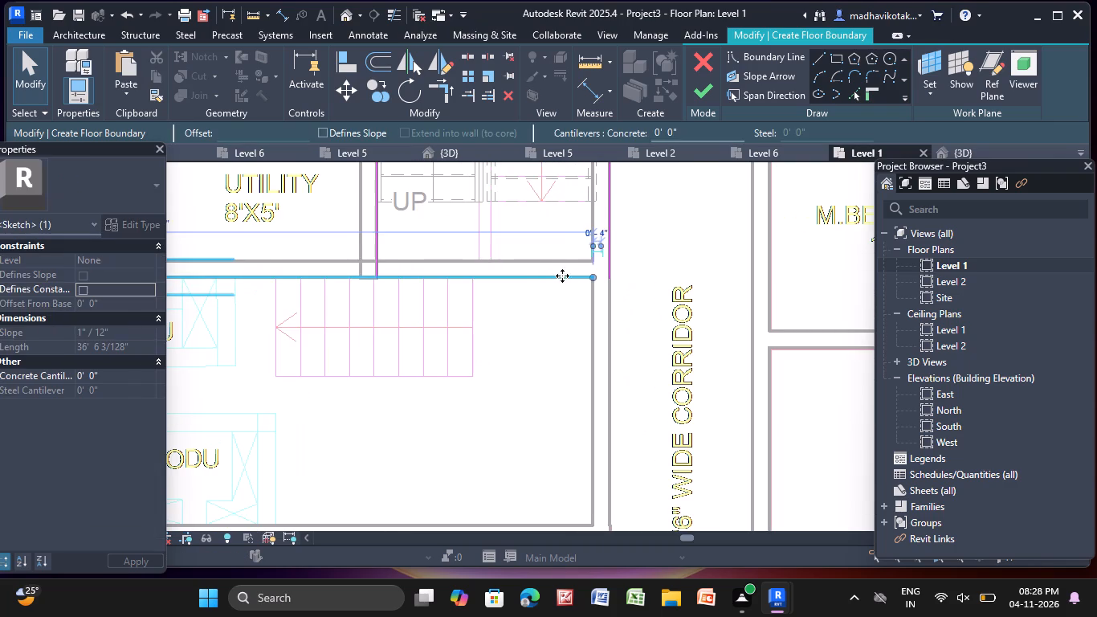
pyautogui.scroll(7, 576, 276)
pyautogui.moveTo(600, 271); pyautogui.dragTo(618, 267)
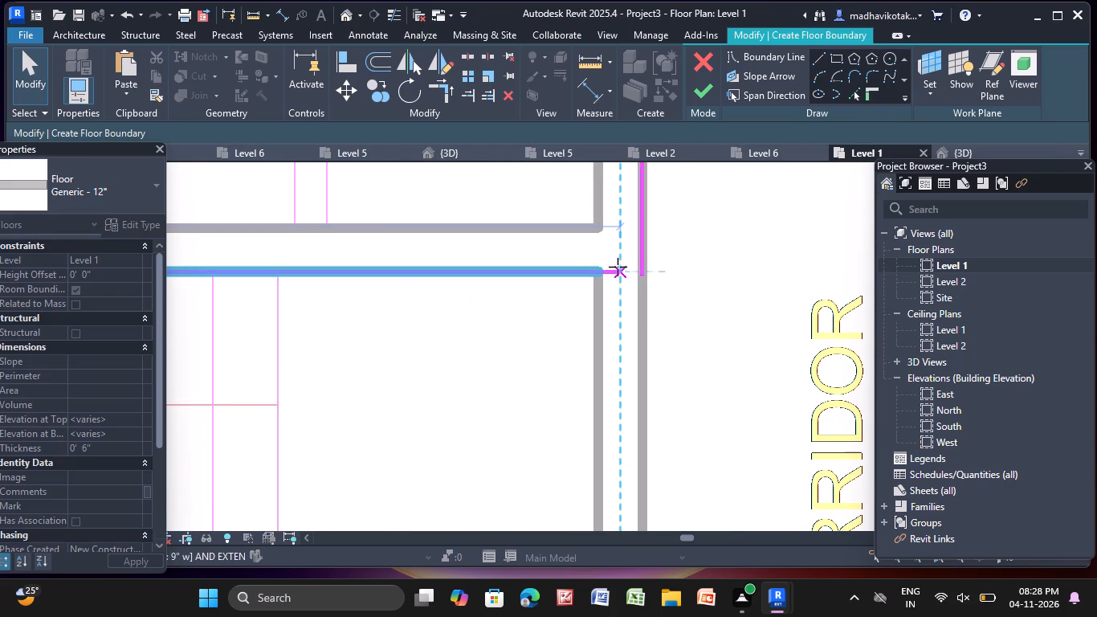
pyautogui.moveTo(618, 267); pyautogui.dragTo(637, 270)
pyautogui.press('Escape')
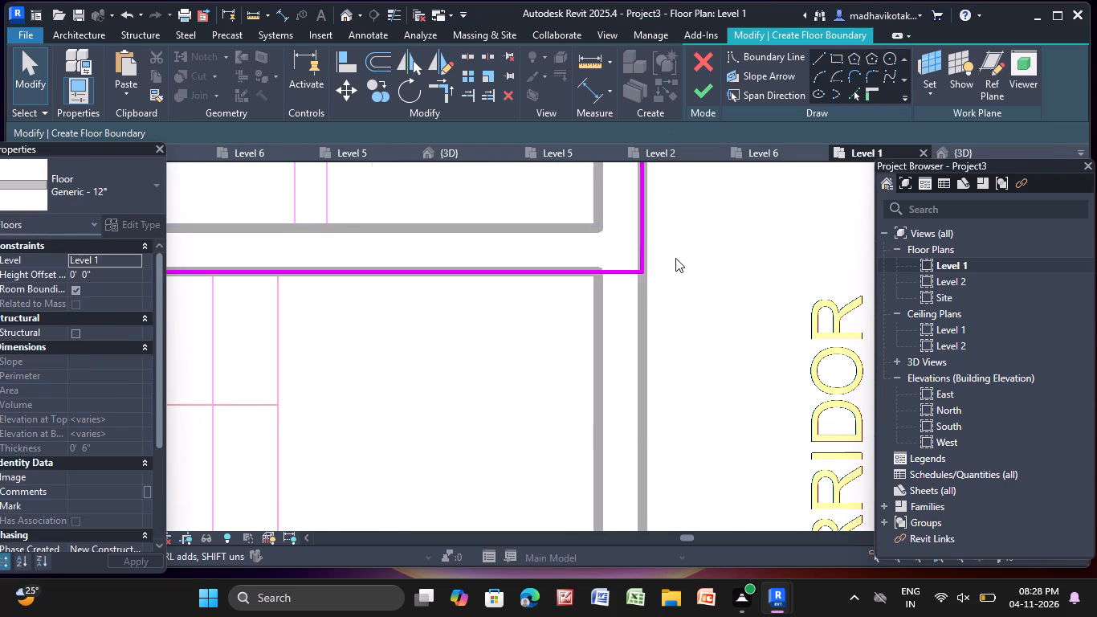
# Shorten the Living's stair-side boundary line to about 16' 4 3/4", ending at the staircase's upper boundary line.
pyautogui.scroll(-5, 675, 258)
pyautogui.moveTo(530, 267); pyautogui.dragTo(799, 344, button='middle')
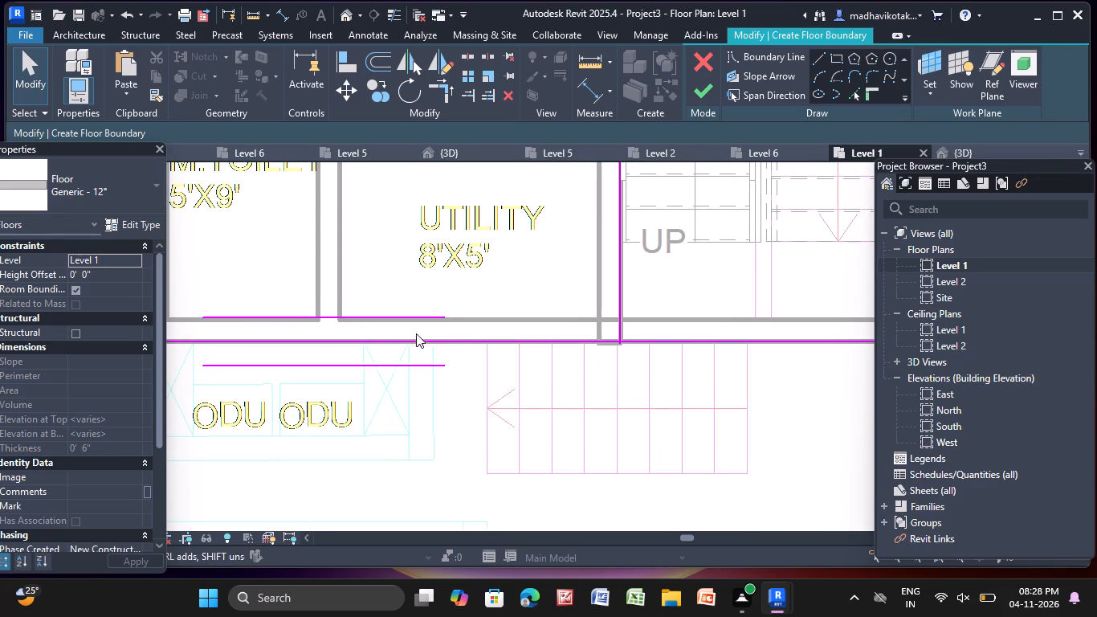
pyautogui.scroll(-4, 407, 338)
pyautogui.click(531, 287)
pyautogui.scroll(1, 529, 312)
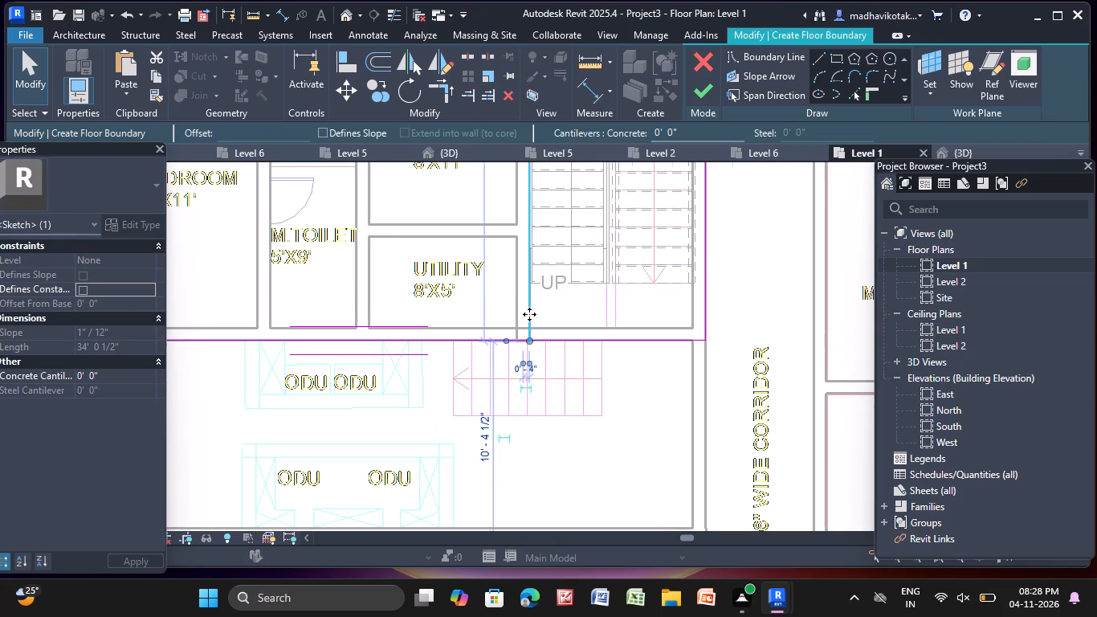
pyautogui.scroll(1, 529, 314)
pyautogui.moveTo(530, 350); pyautogui.dragTo(538, 286)
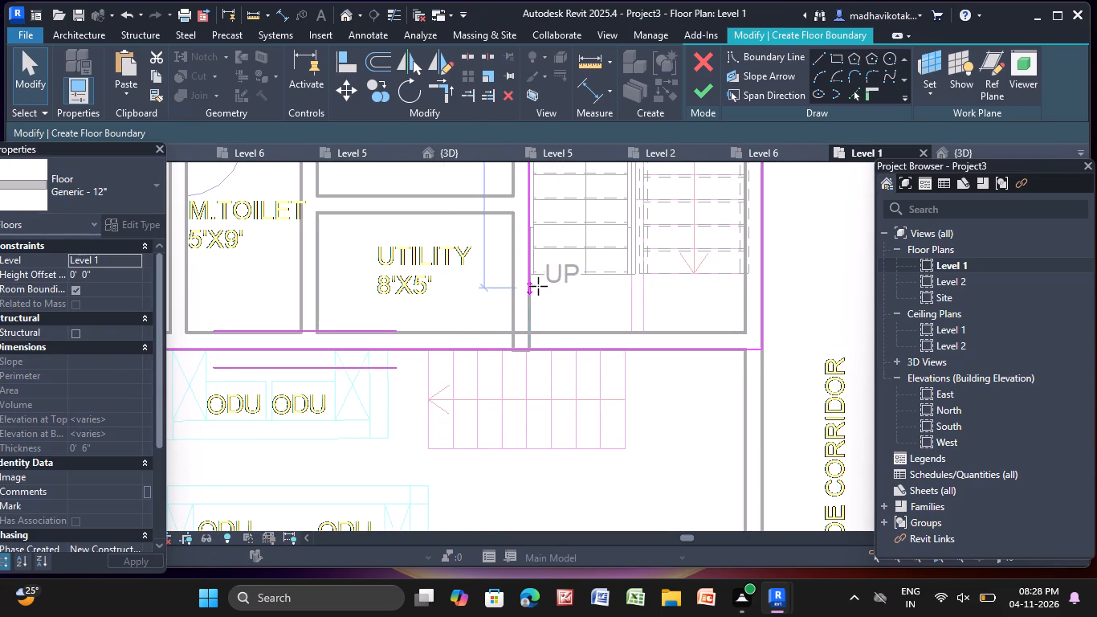
pyautogui.moveTo(538, 286); pyautogui.dragTo(530, 218)
pyautogui.moveTo(558, 255); pyautogui.dragTo(510, 466, button='middle')
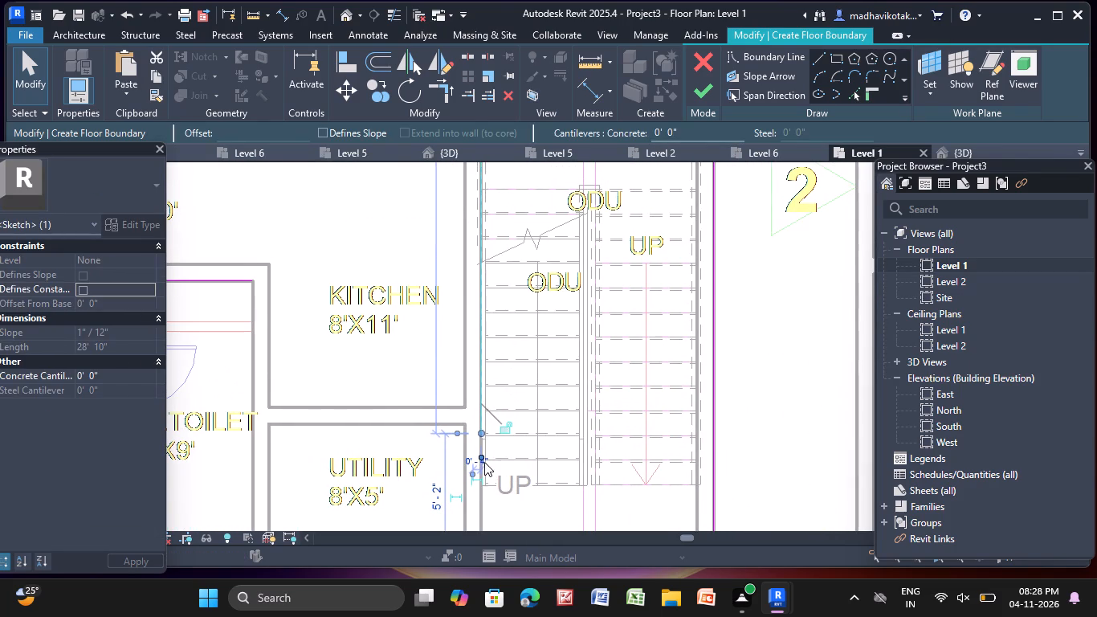
pyautogui.moveTo(481, 432); pyautogui.dragTo(477, 225)
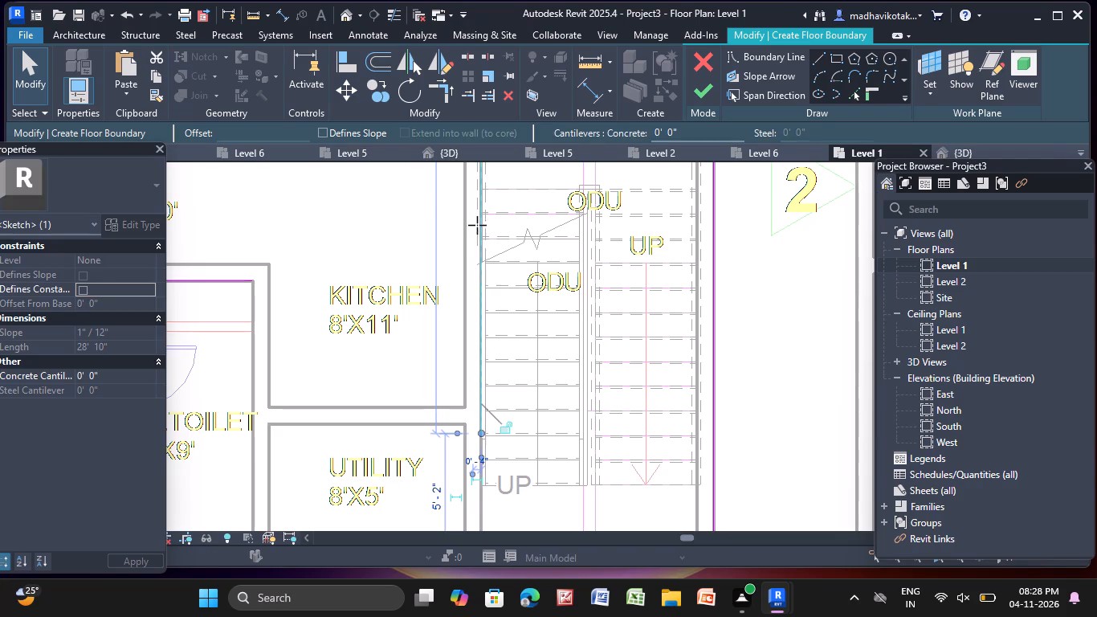
pyautogui.moveTo(477, 225); pyautogui.dragTo(488, 184)
pyautogui.moveTo(487, 206); pyautogui.dragTo(421, 533, button='middle')
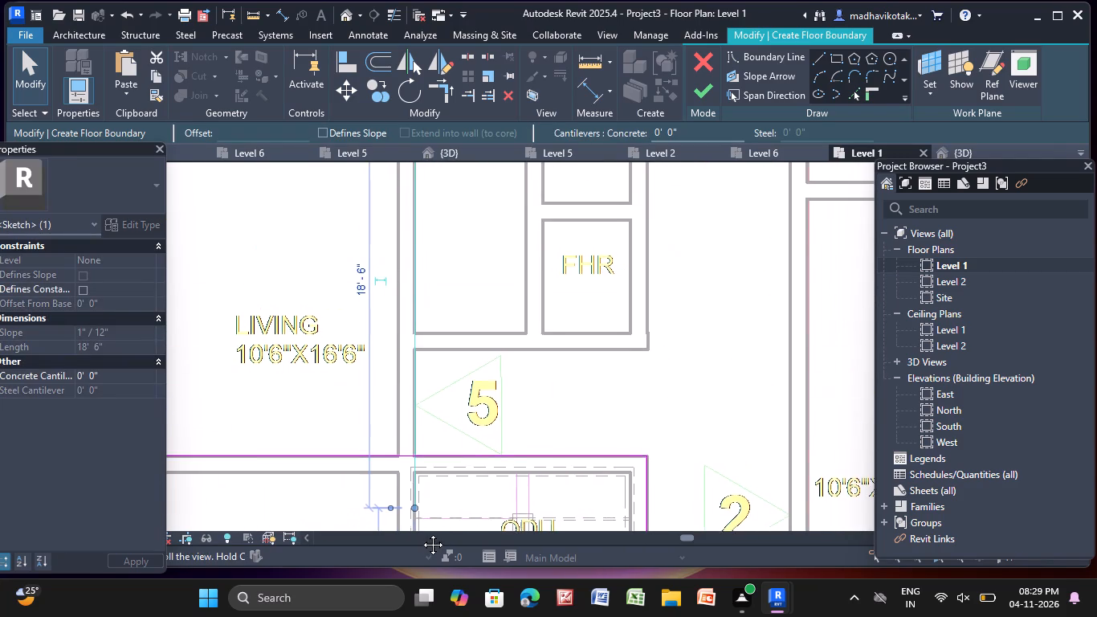
pyautogui.moveTo(421, 533); pyautogui.dragTo(435, 454, button='middle')
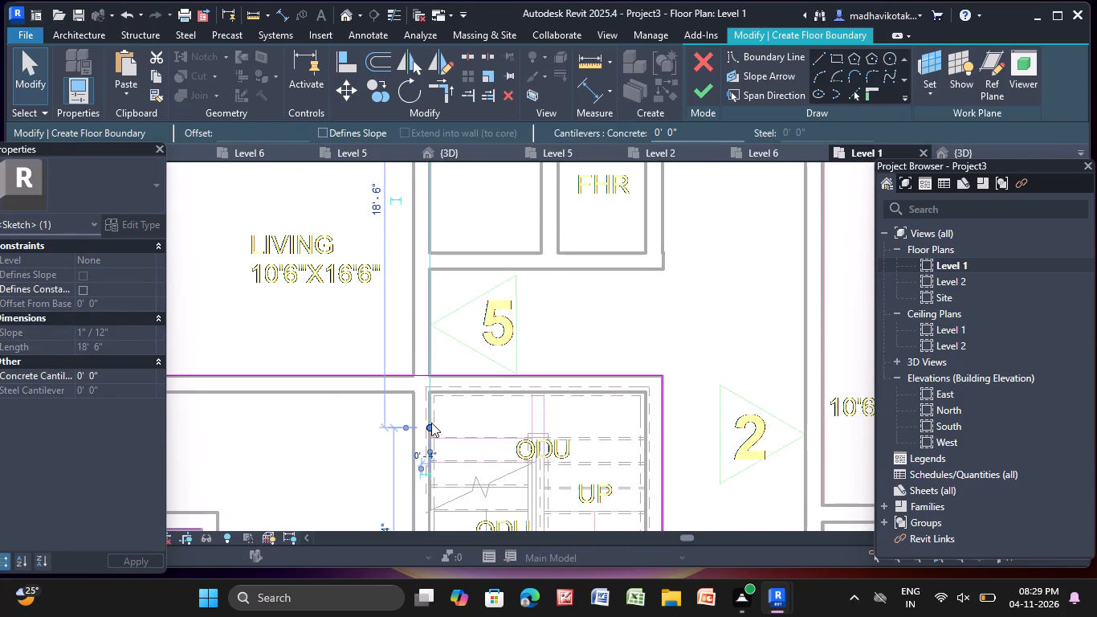
pyautogui.moveTo(430, 423); pyautogui.dragTo(432, 378)
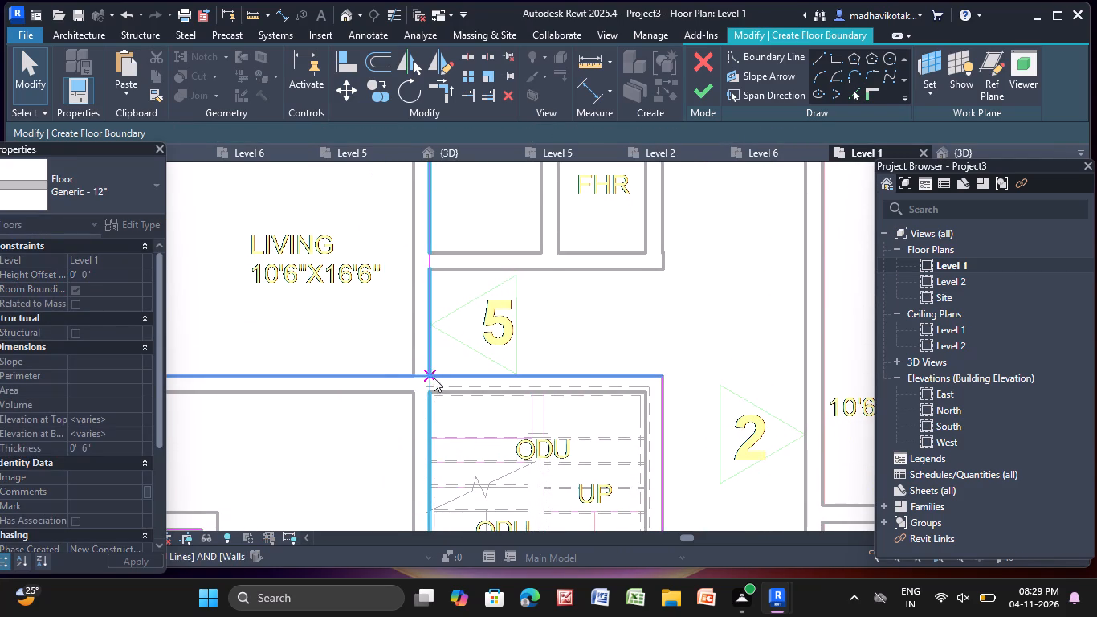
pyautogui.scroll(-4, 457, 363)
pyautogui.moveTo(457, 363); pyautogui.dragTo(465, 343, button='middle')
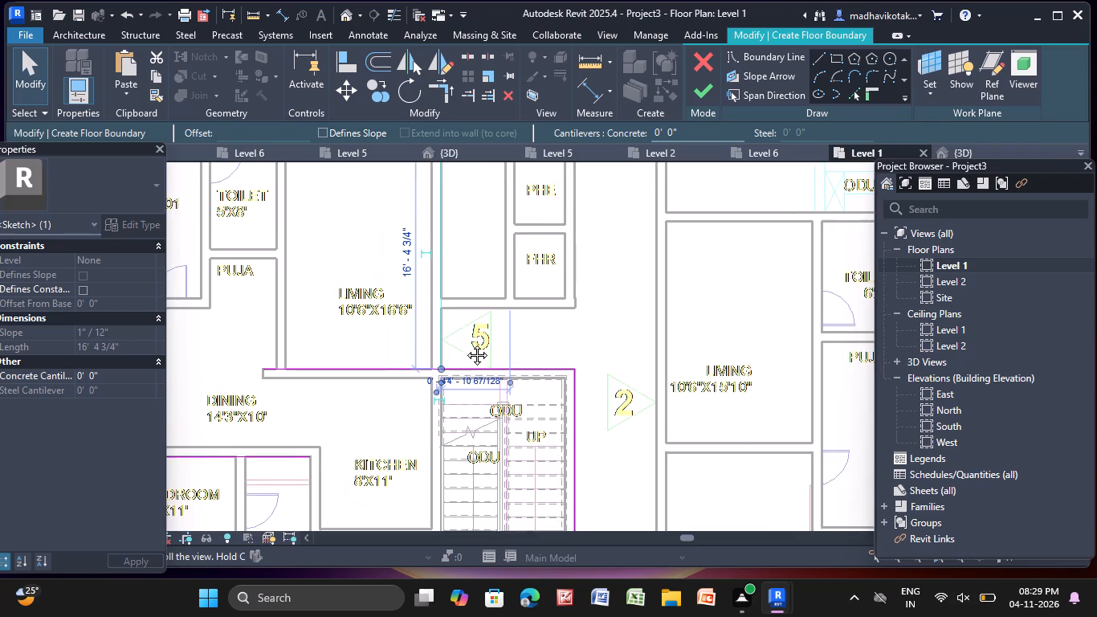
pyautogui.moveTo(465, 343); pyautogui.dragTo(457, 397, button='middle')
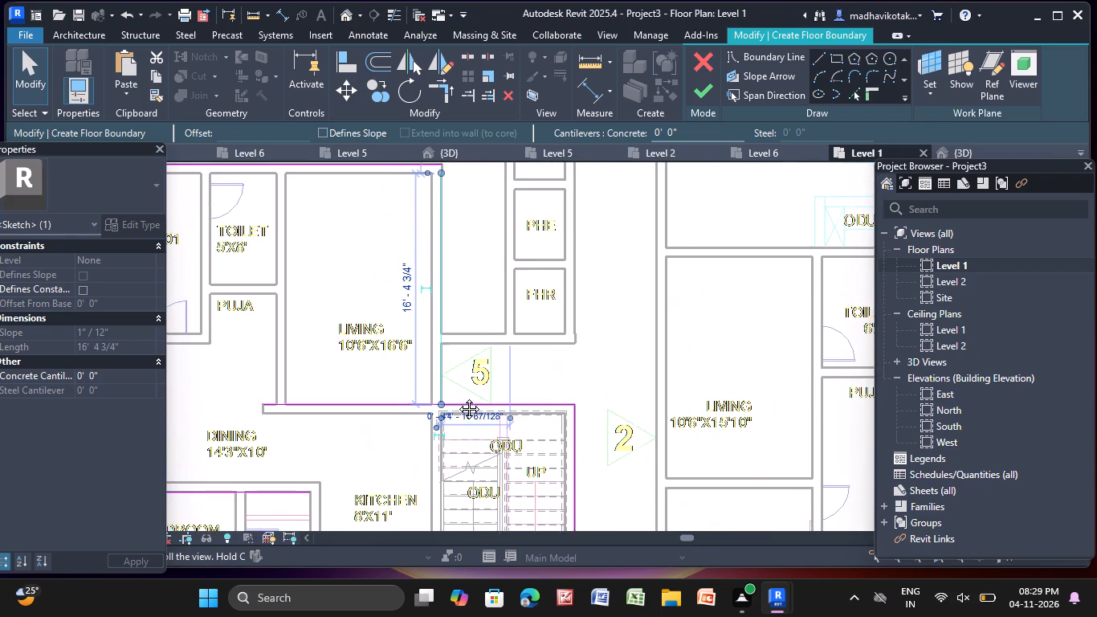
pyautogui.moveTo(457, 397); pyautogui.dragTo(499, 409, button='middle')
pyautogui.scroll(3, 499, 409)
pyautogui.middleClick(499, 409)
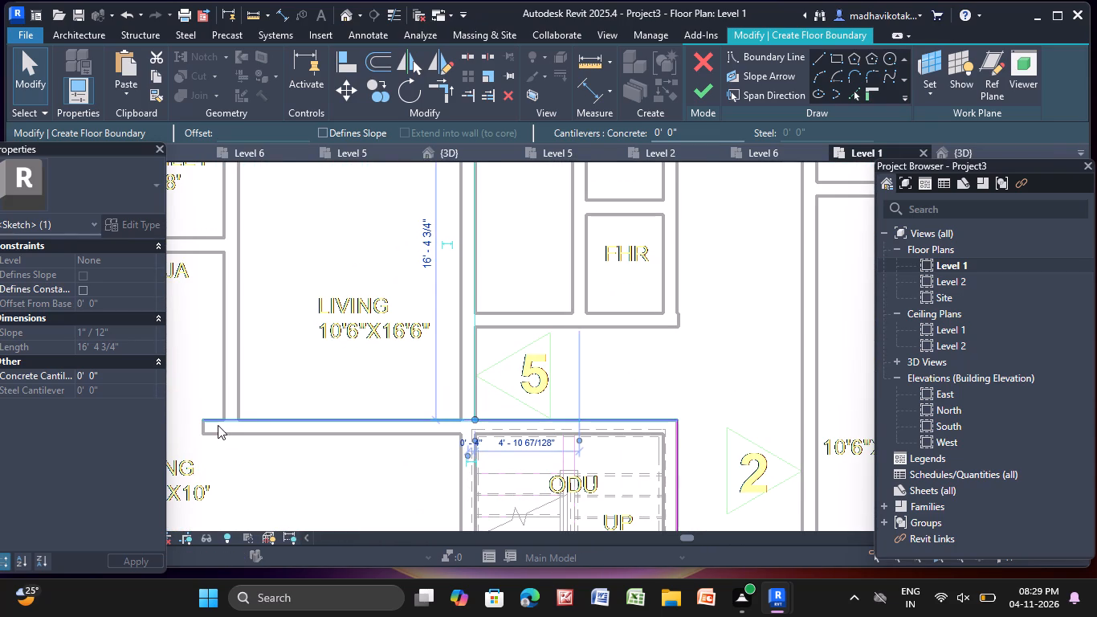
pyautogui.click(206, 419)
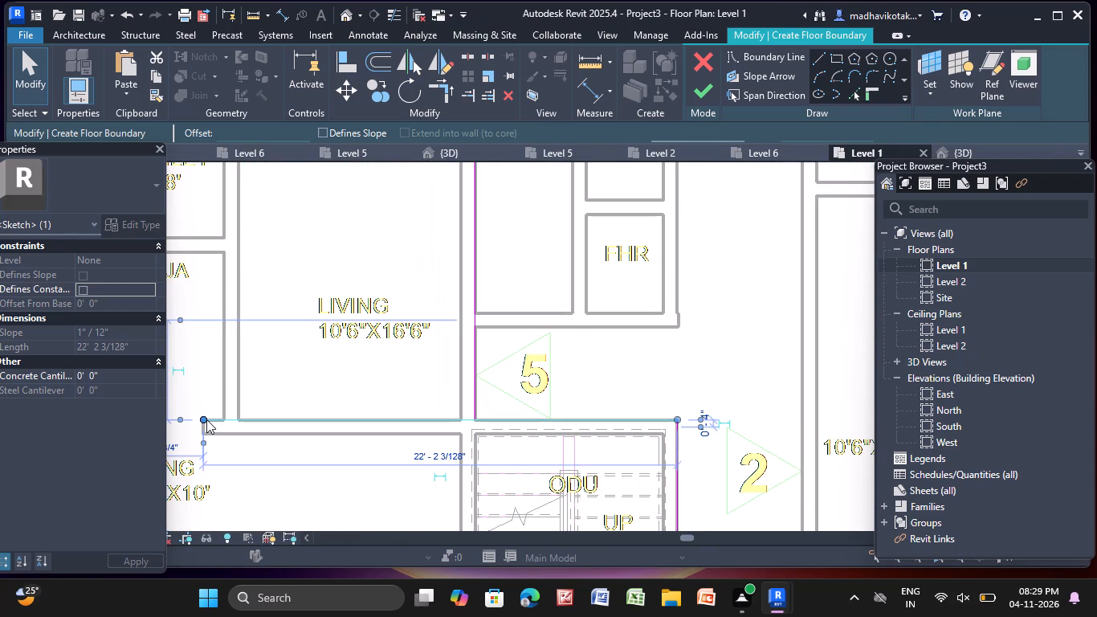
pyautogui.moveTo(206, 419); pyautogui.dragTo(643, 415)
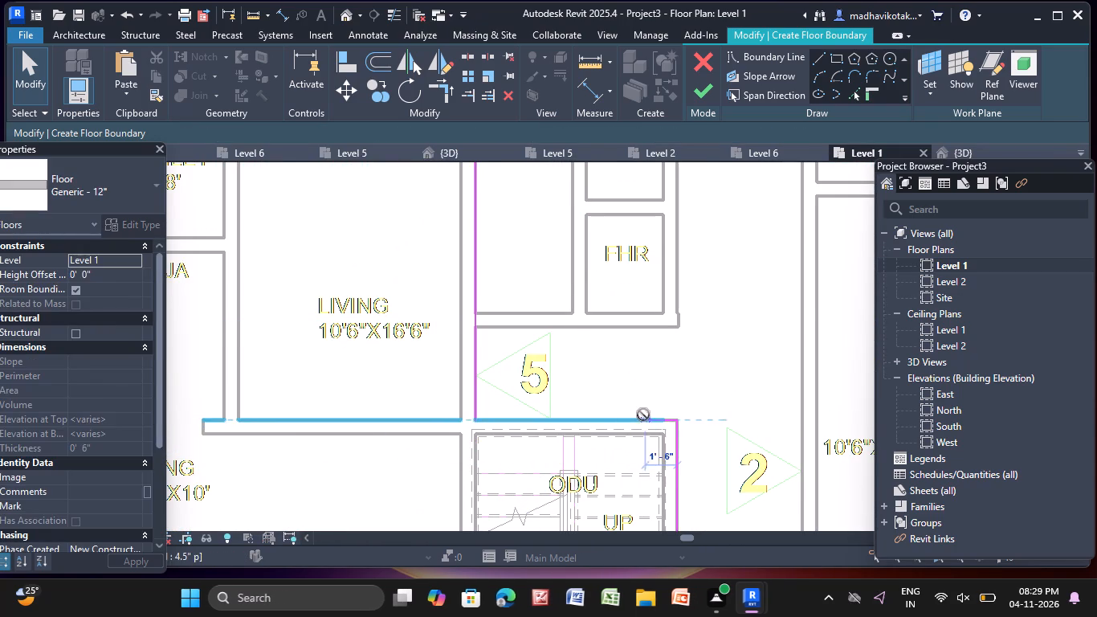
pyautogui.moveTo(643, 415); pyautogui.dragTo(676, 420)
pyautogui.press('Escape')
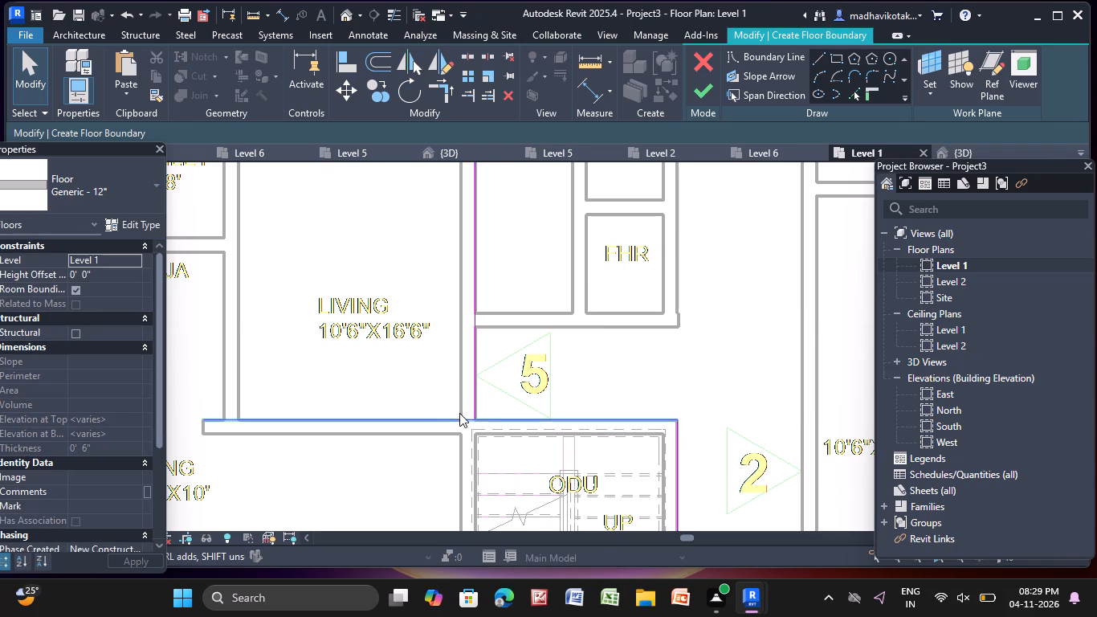
# Shorten the staircase's upper boundary line to about 9' 5 1/2", ending at the corner with the Living's stair-side line.
pyautogui.click(463, 420)
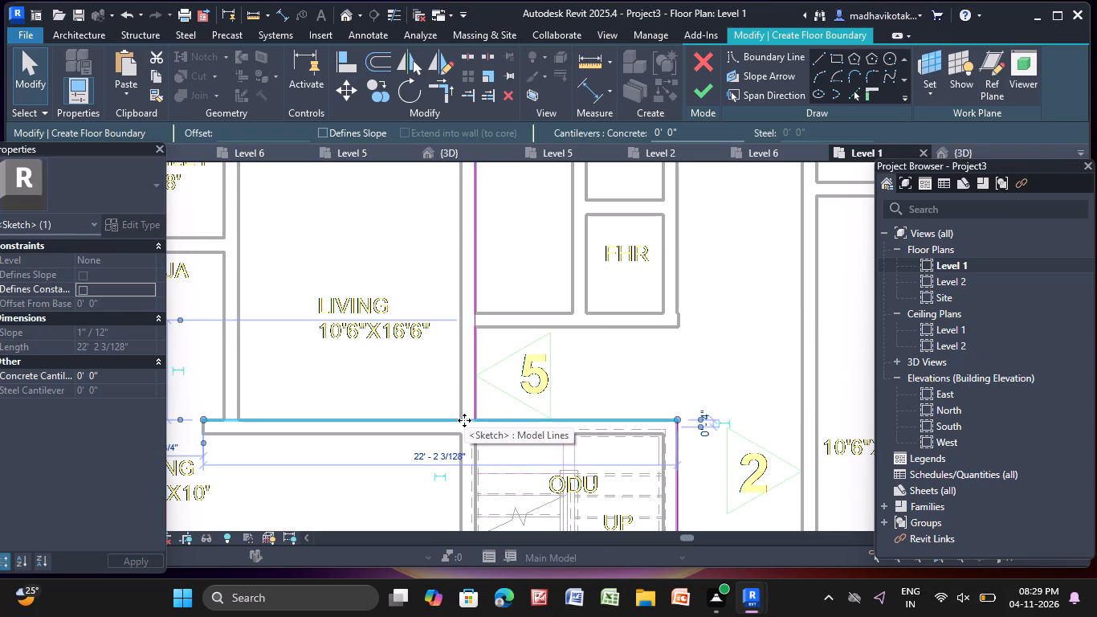
pyautogui.scroll(4, 404, 426)
pyautogui.moveTo(239, 425); pyautogui.dragTo(455, 435, button='middle')
pyautogui.moveTo(268, 426); pyautogui.dragTo(681, 473)
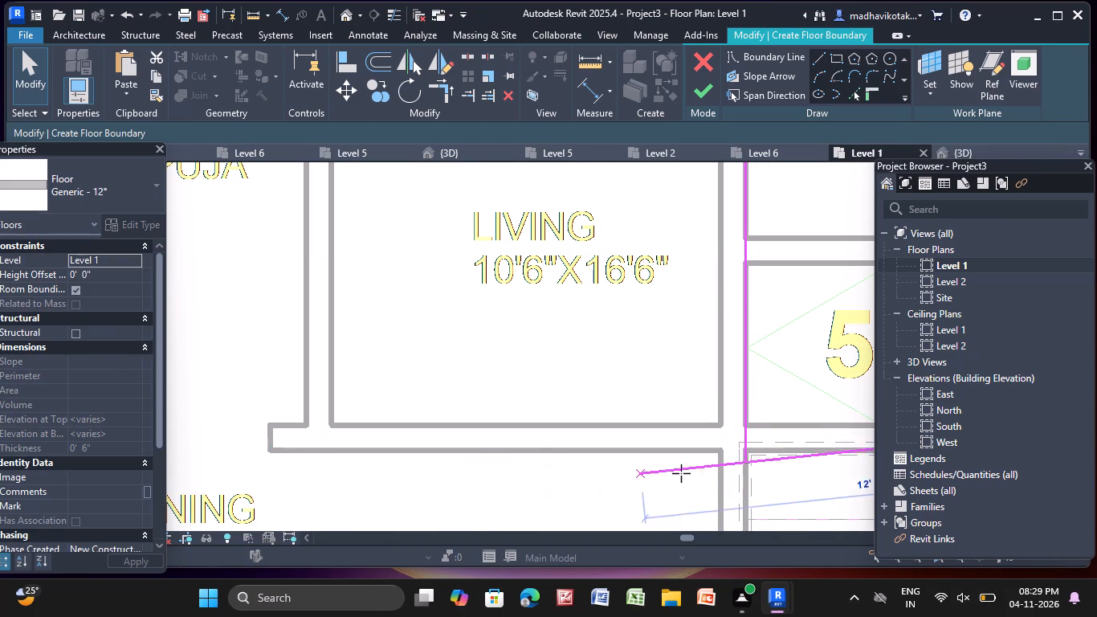
pyautogui.moveTo(681, 473); pyautogui.dragTo(747, 424)
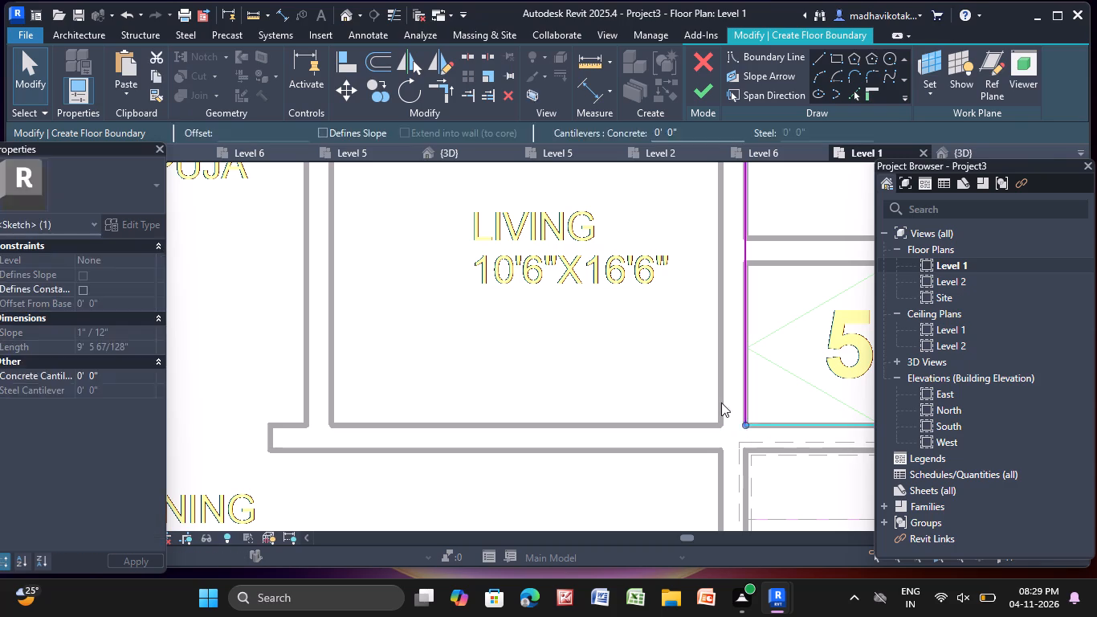
pyautogui.press('Escape')
# Extend the unit's upper boundary line to 28' 1" so it meets Bedroom 01's outer side line at the corner.
pyautogui.scroll(-10, 639, 361)
pyautogui.moveTo(639, 353); pyautogui.dragTo(618, 389, button='middle')
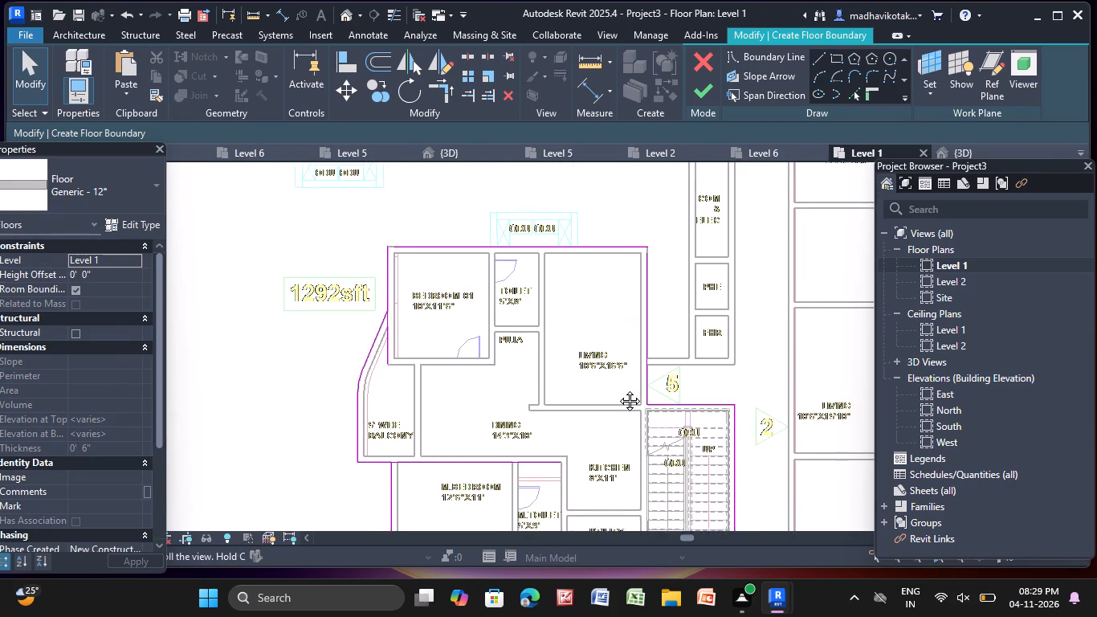
pyautogui.moveTo(618, 389); pyautogui.dragTo(653, 372, button='middle')
pyautogui.scroll(4, 326, 231)
pyautogui.scroll(3, 412, 215)
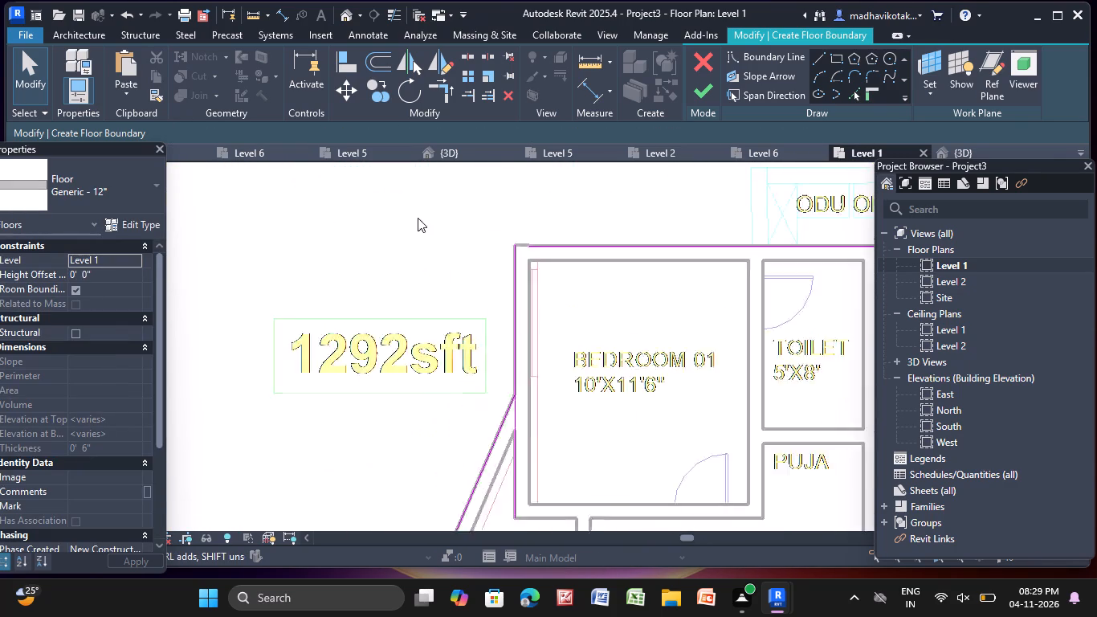
pyautogui.scroll(2, 418, 218)
pyautogui.scroll(3, 629, 242)
pyautogui.scroll(-1, 612, 268)
pyautogui.click(611, 268)
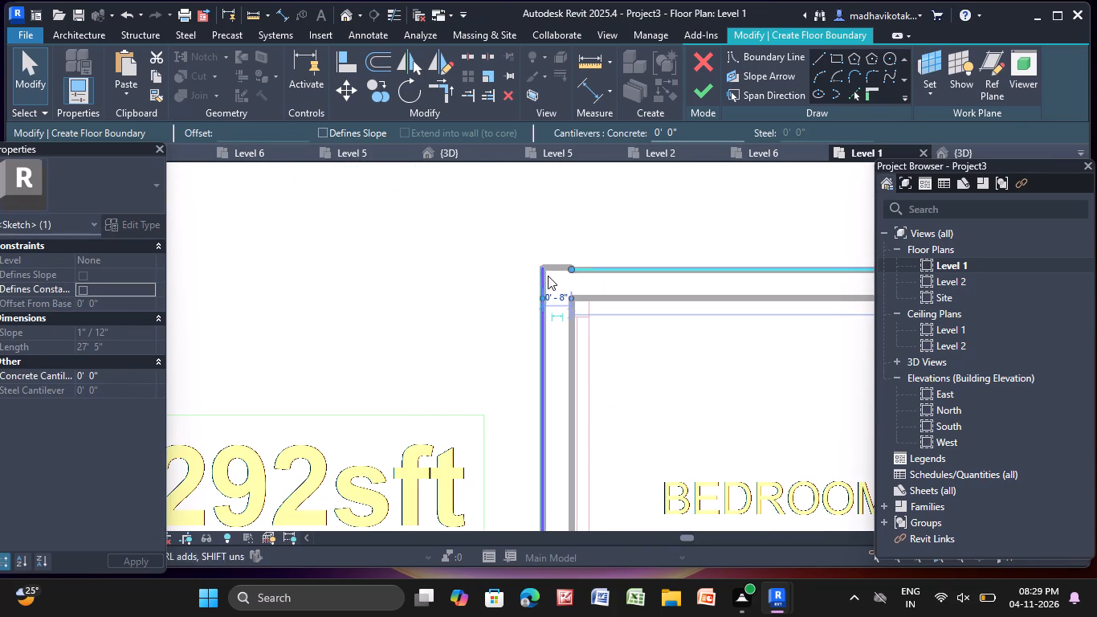
pyautogui.scroll(8, 548, 276)
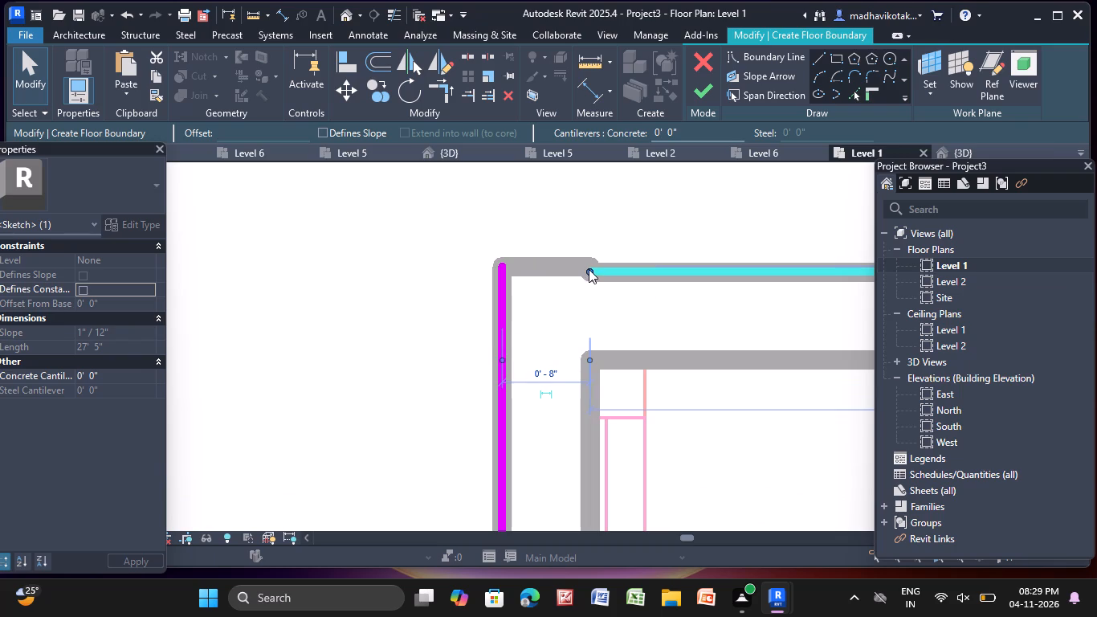
pyautogui.moveTo(589, 269); pyautogui.dragTo(500, 263)
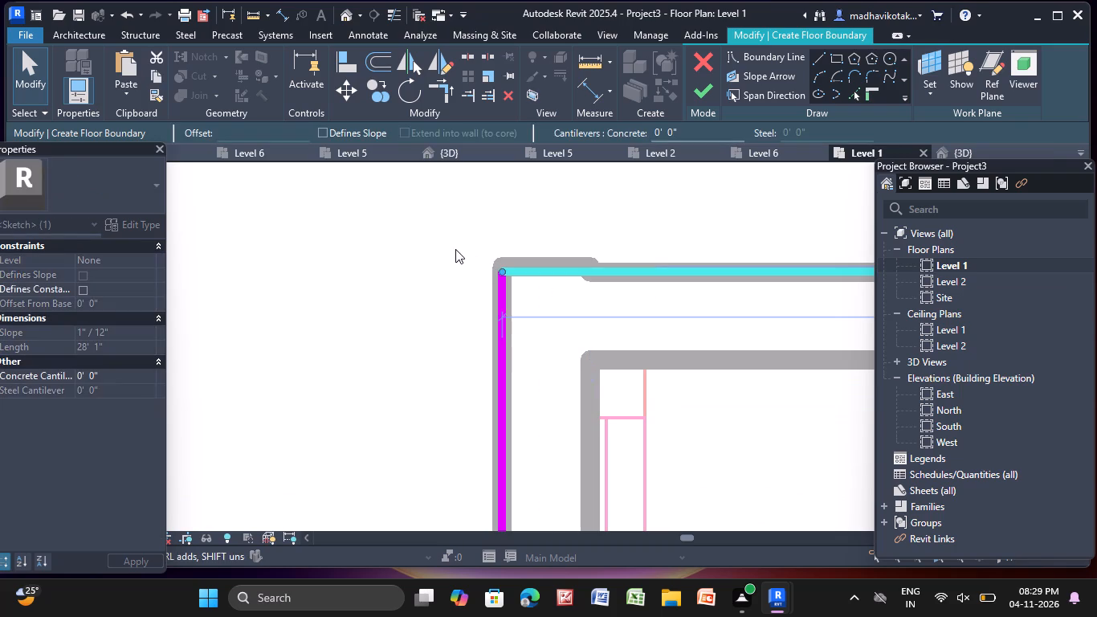
pyautogui.press('Escape')
# Shorten Bedroom 01's outer side boundary line to about 6' 11", ending at the top of the balcony's slanted line.
pyautogui.scroll(-5, 457, 243)
pyautogui.scroll(-3, 559, 301)
pyautogui.moveTo(559, 308); pyautogui.dragTo(498, 46, button='middle')
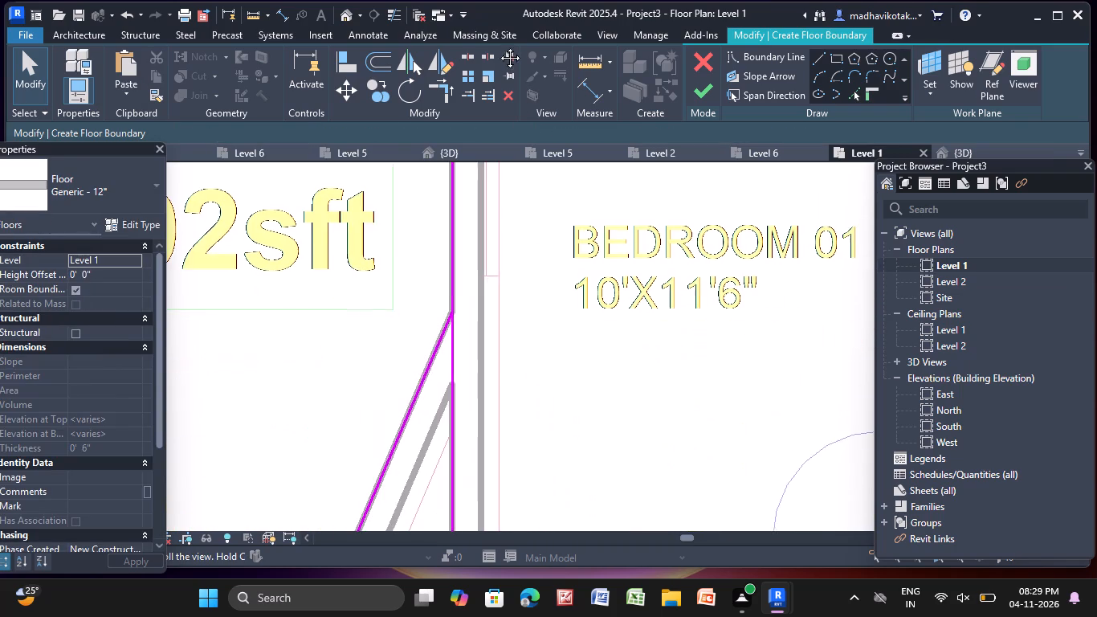
pyautogui.moveTo(498, 46); pyautogui.dragTo(495, 34, button='middle')
pyautogui.scroll(2, 453, 311)
pyautogui.click(450, 340)
pyautogui.scroll(-5, 450, 341)
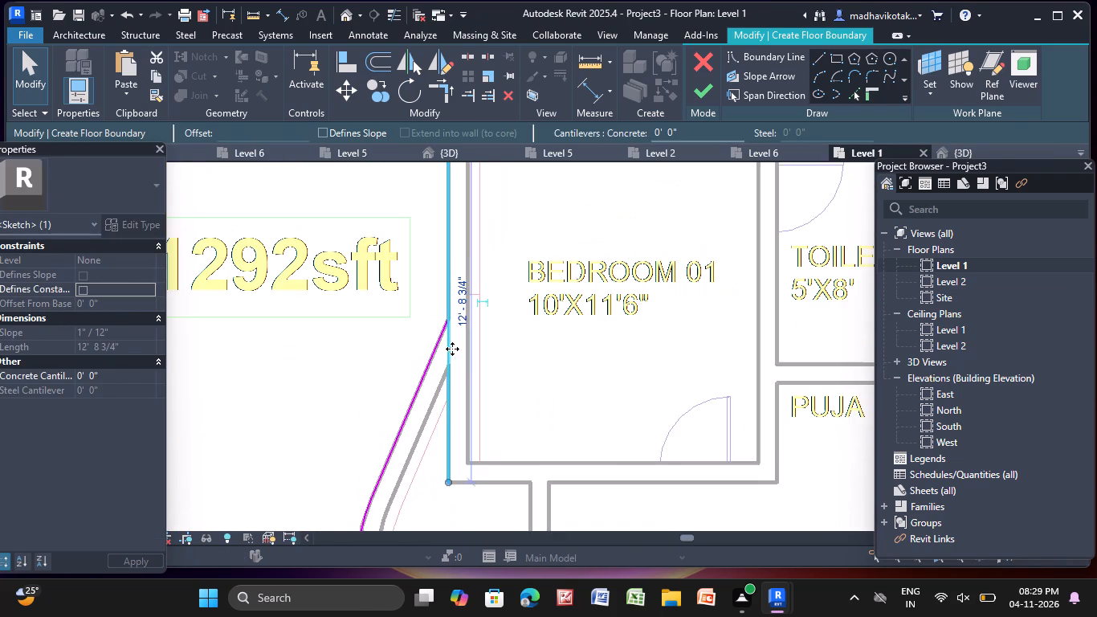
pyautogui.moveTo(475, 378); pyautogui.dragTo(468, 287, button='middle')
pyautogui.scroll(3, 436, 435)
pyautogui.moveTo(445, 368); pyautogui.dragTo(449, 165)
pyautogui.moveTo(447, 231); pyautogui.dragTo(418, 414, button='middle')
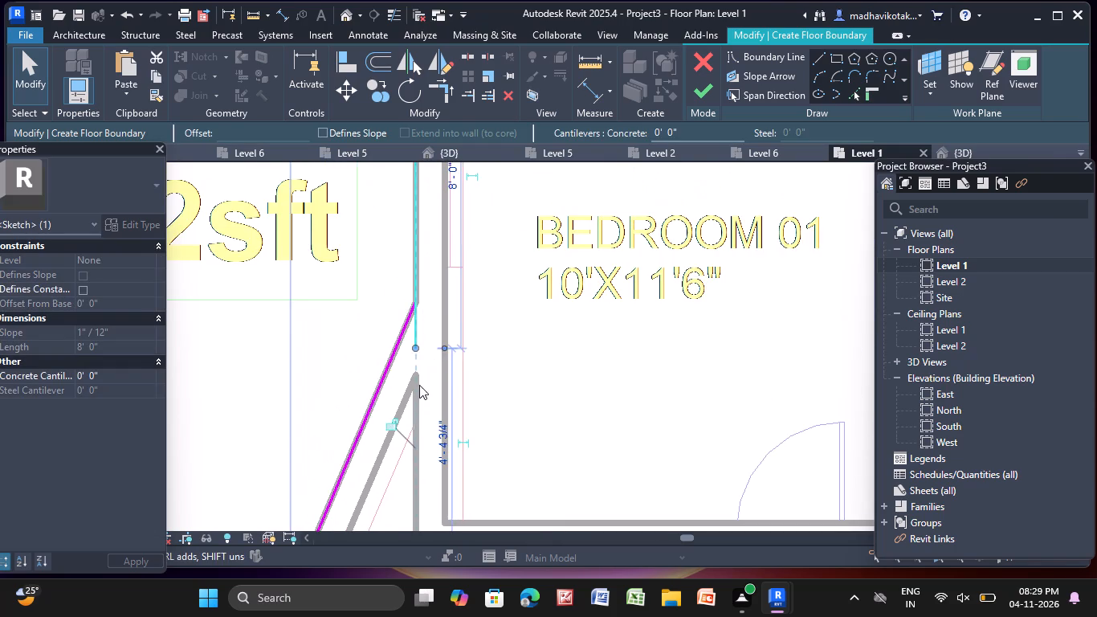
pyautogui.scroll(3, 419, 384)
pyautogui.moveTo(414, 329); pyautogui.dragTo(414, 264)
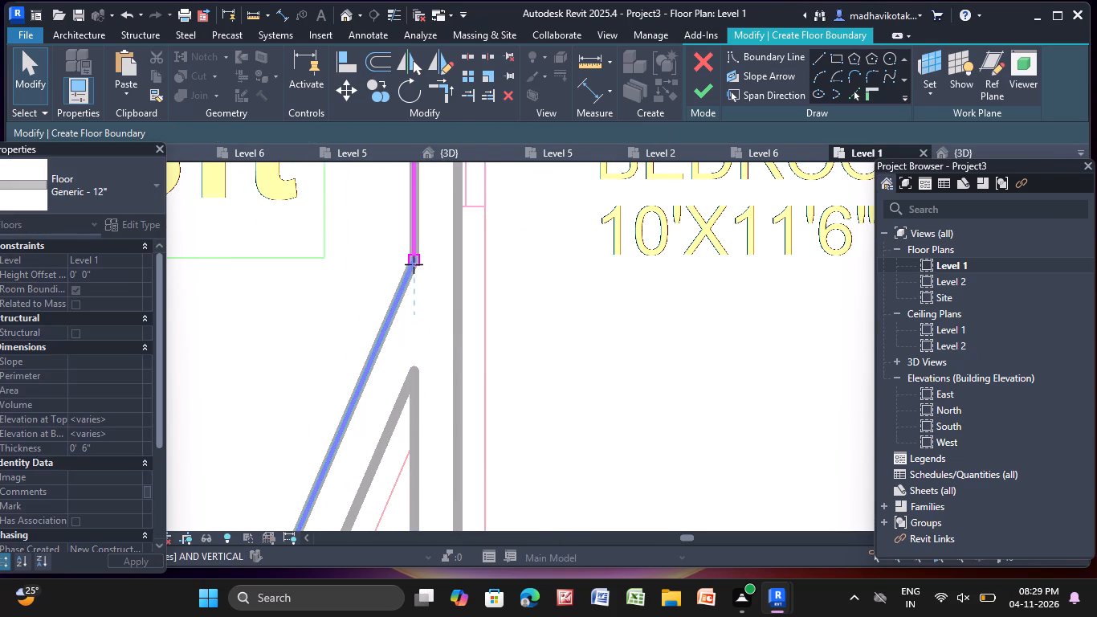
pyautogui.moveTo(414, 264); pyautogui.dragTo(414, 258)
# Shorten the boundary line below the balcony and Dining so it ends horizontally at M.Bedroom's outer side boundary line.
pyautogui.scroll(-5, 358, 260)
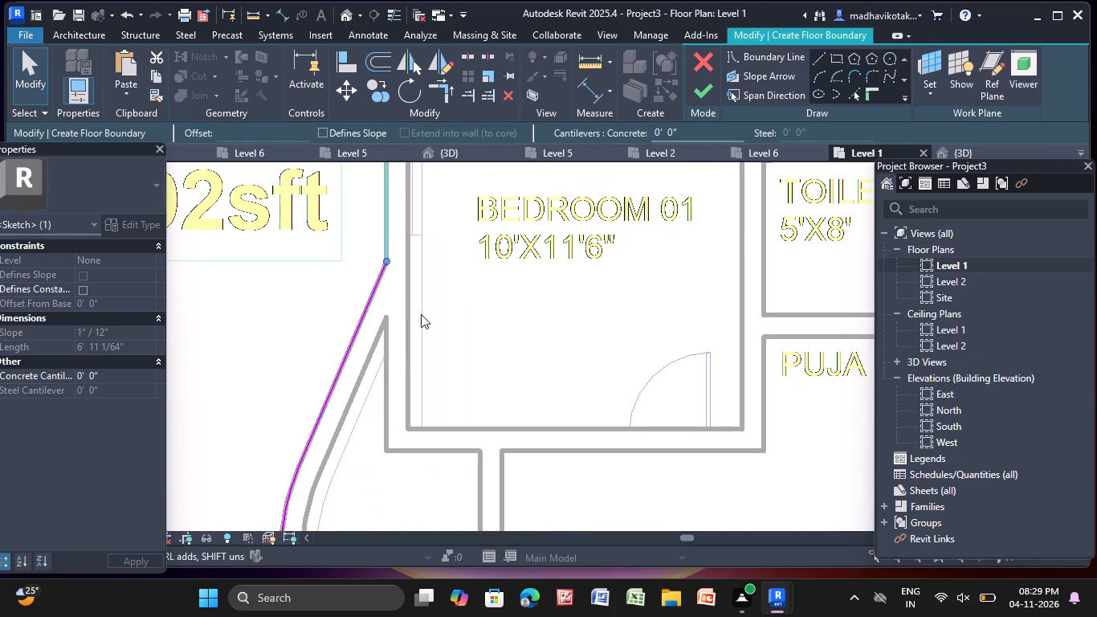
pyautogui.moveTo(466, 357); pyautogui.dragTo(459, 0, button='middle')
pyautogui.scroll(-3, 377, 435)
pyautogui.scroll(1, 410, 456)
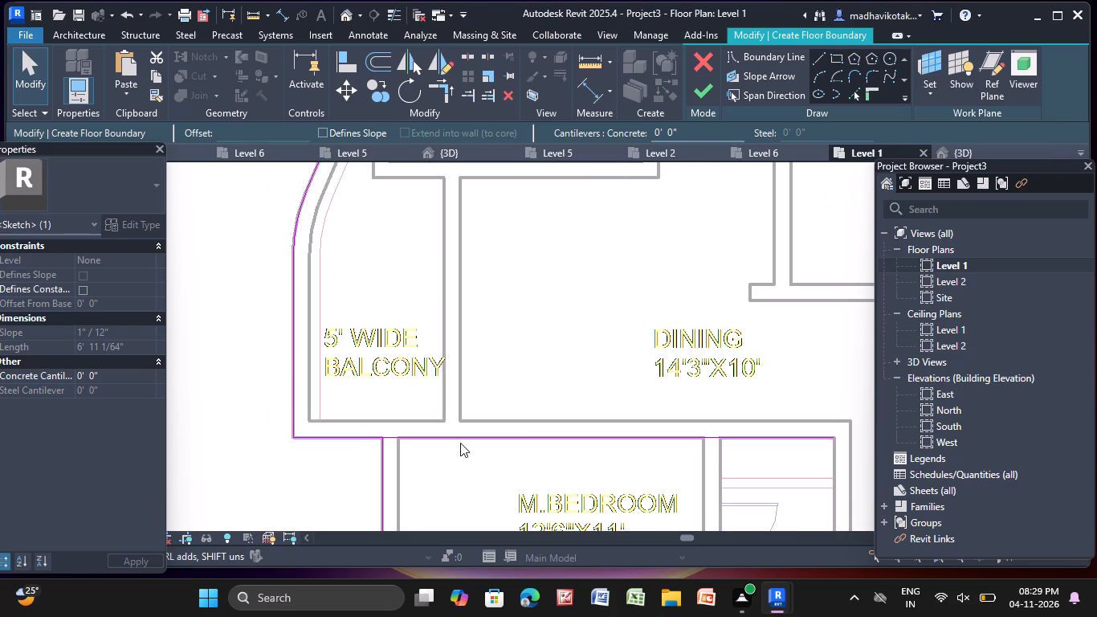
pyautogui.click(524, 435)
pyautogui.scroll(-2, 523, 435)
pyautogui.moveTo(467, 402); pyautogui.dragTo(407, 367, button='middle')
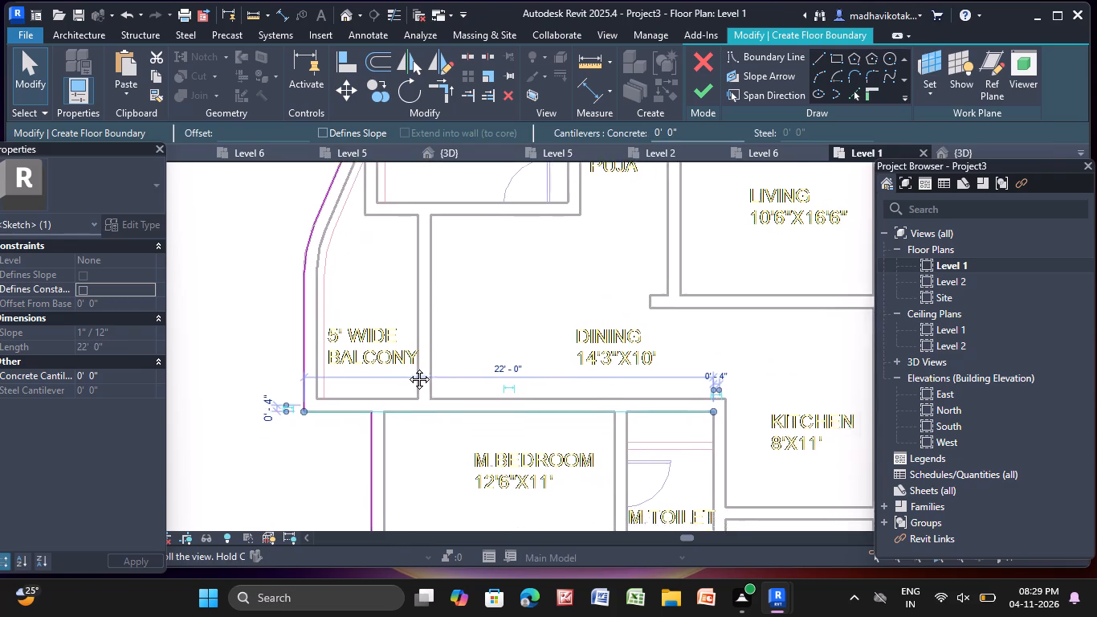
pyautogui.moveTo(407, 367); pyautogui.dragTo(378, 350, button='middle')
pyautogui.scroll(3, 447, 350)
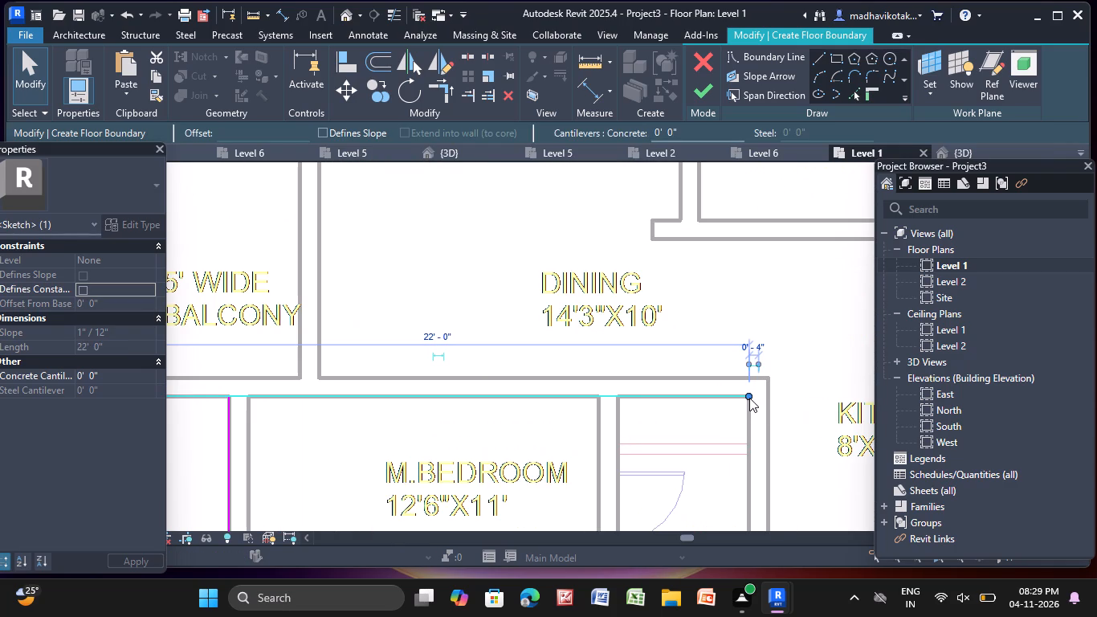
pyautogui.moveTo(748, 395); pyautogui.dragTo(403, 396)
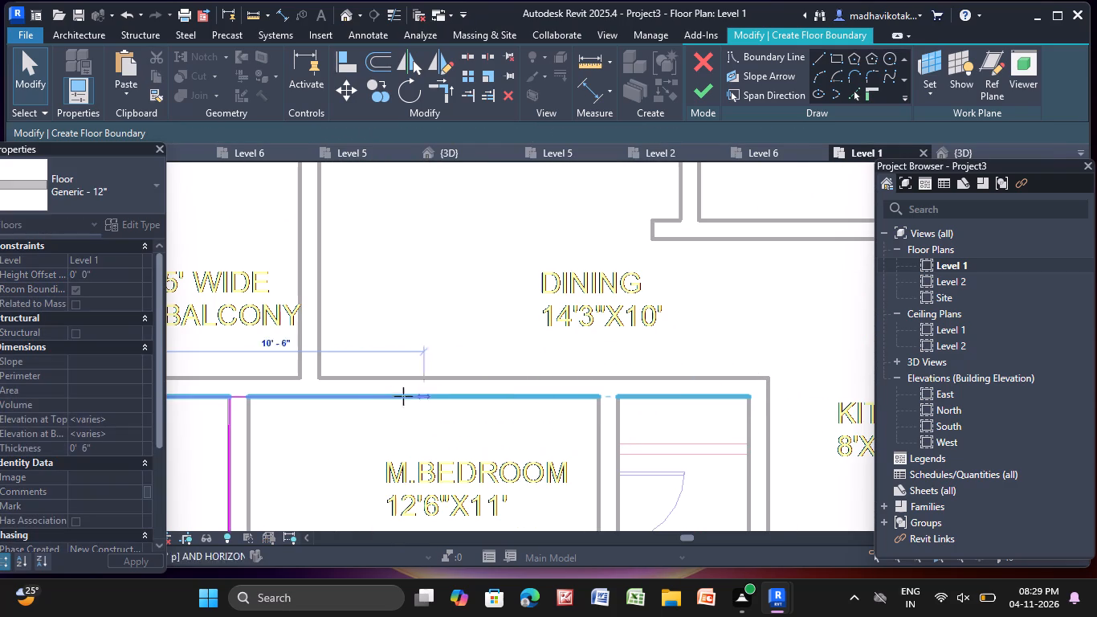
pyautogui.moveTo(403, 396); pyautogui.dragTo(255, 411)
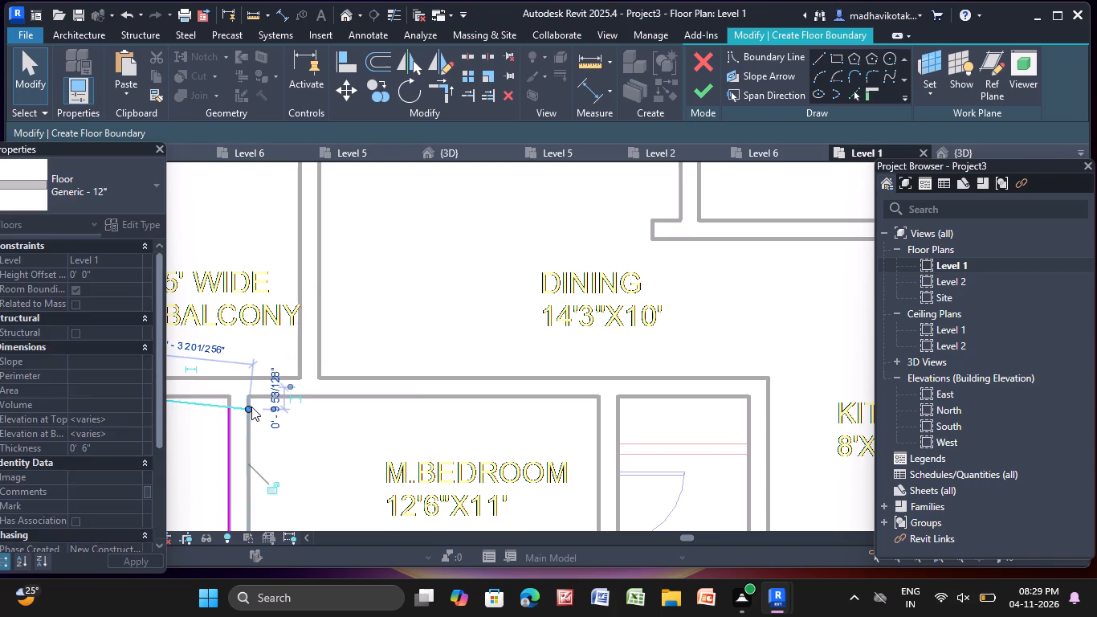
pyautogui.scroll(-2, 270, 374)
pyautogui.moveTo(274, 374); pyautogui.dragTo(663, 370, button='middle')
pyautogui.scroll(4, 636, 383)
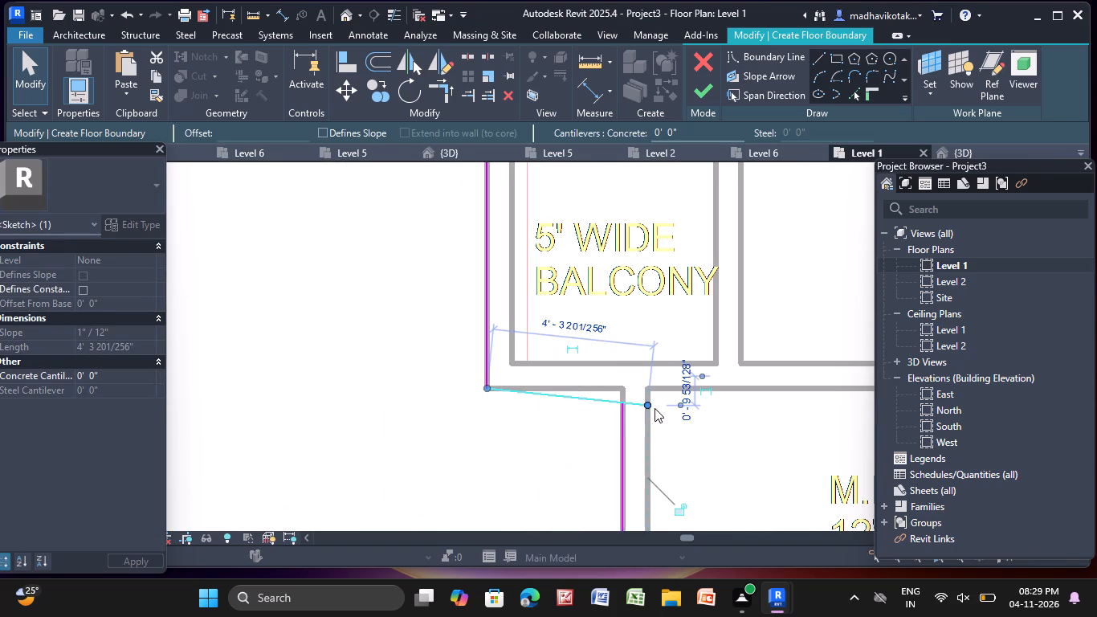
pyautogui.moveTo(646, 404); pyautogui.dragTo(558, 382)
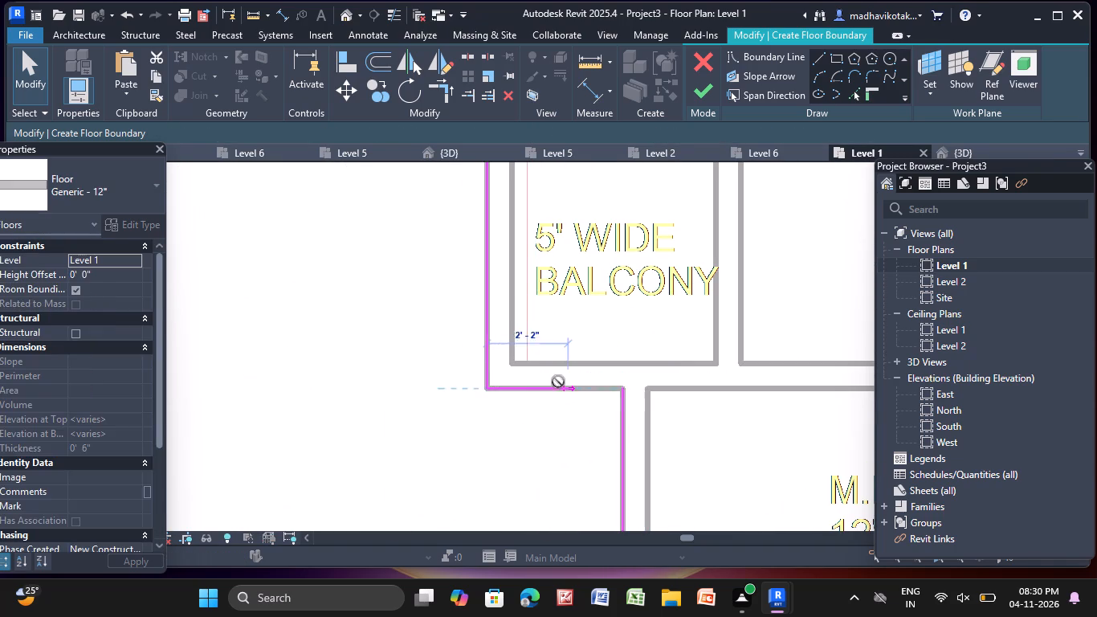
pyautogui.moveTo(558, 382); pyautogui.dragTo(621, 390)
pyautogui.press('Escape')
pyautogui.scroll(-11, 534, 366)
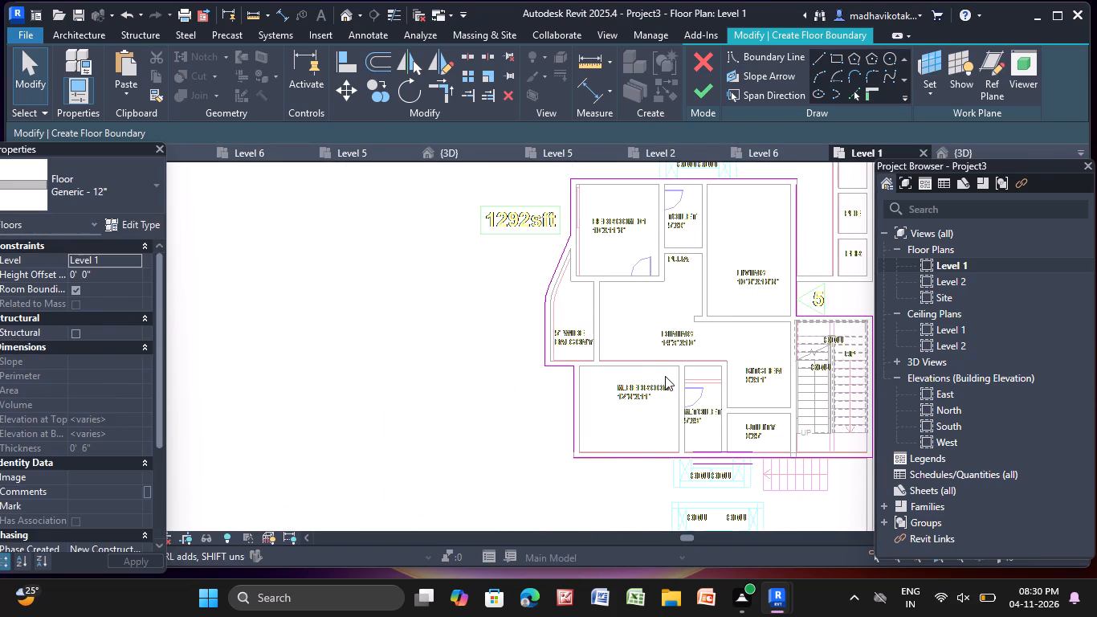
# Extend M.Bedroom's outer side boundary line to about 11' 4 1/2" so it meets the unit's lower boundary line at the corner.
pyautogui.scroll(10, 601, 466)
pyautogui.click(549, 411)
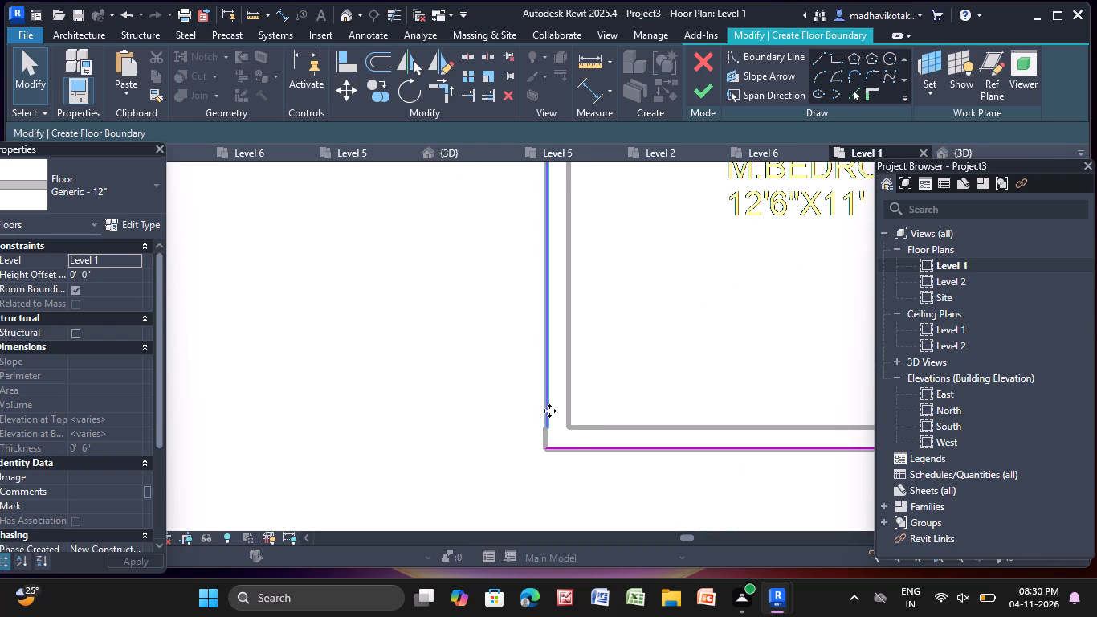
pyautogui.scroll(6, 553, 429)
pyautogui.moveTo(552, 427); pyautogui.dragTo(491, 341, button='middle')
pyautogui.scroll(3, 491, 341)
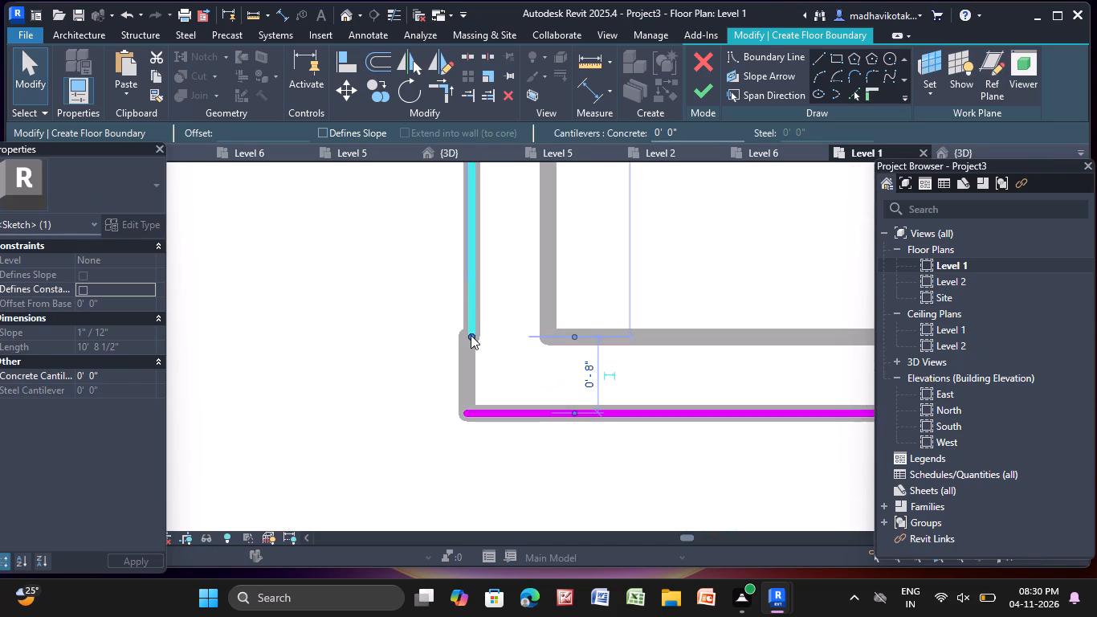
pyautogui.moveTo(471, 335); pyautogui.dragTo(468, 413)
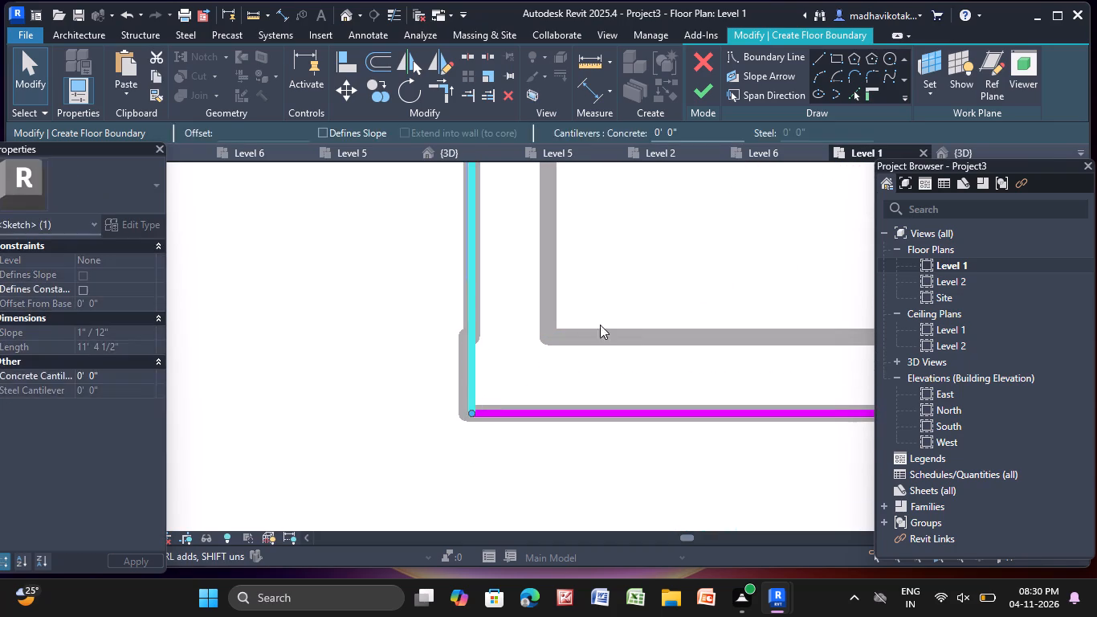
pyautogui.press('Escape')
# Extend the Living's stair-side boundary line to about 17' 0 3/4" so it meets the unit's upper boundary line at the corner.
pyautogui.scroll(-19, 631, 304)
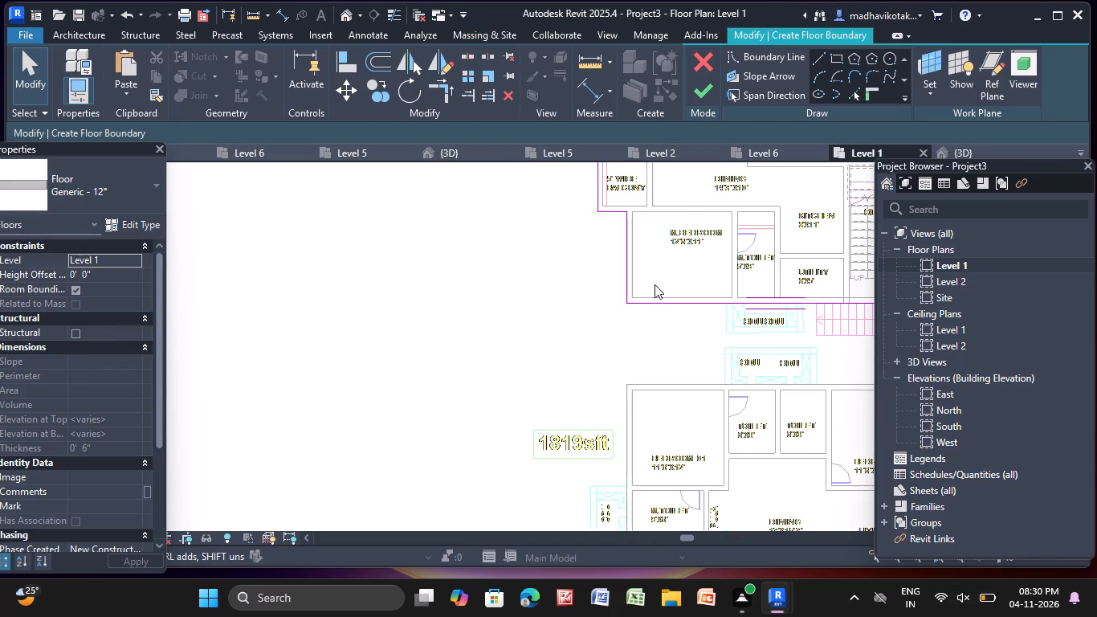
pyautogui.scroll(-3, 660, 281)
pyautogui.moveTo(660, 281); pyautogui.dragTo(434, 441, button='middle')
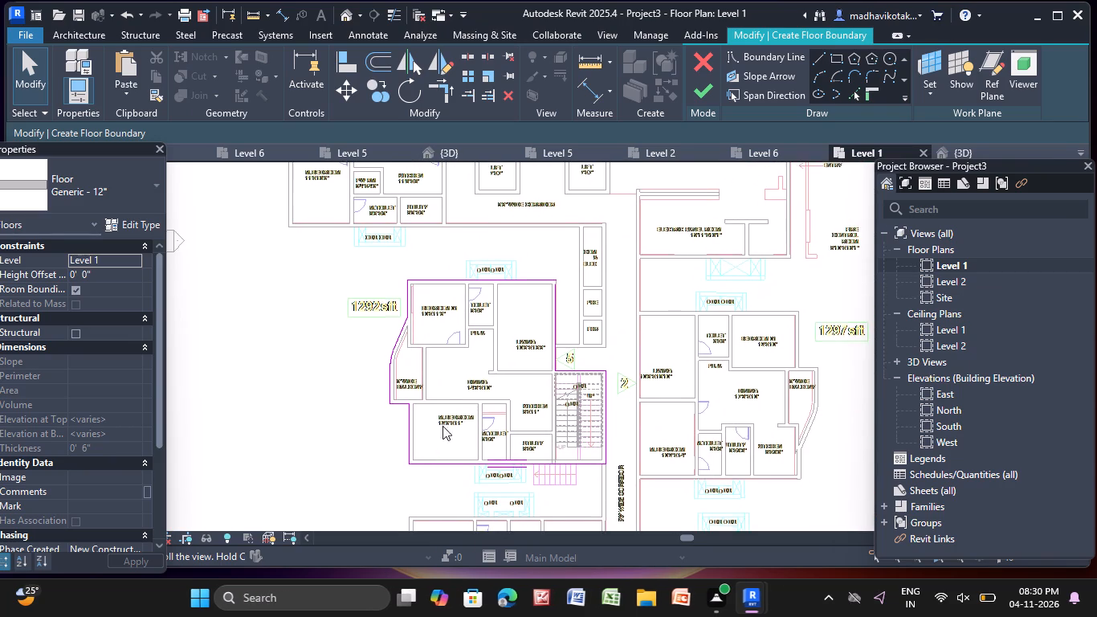
pyautogui.scroll(4, 512, 331)
pyautogui.scroll(4, 554, 273)
pyautogui.moveTo(592, 234); pyautogui.dragTo(497, 350, button='middle')
pyautogui.scroll(2, 513, 339)
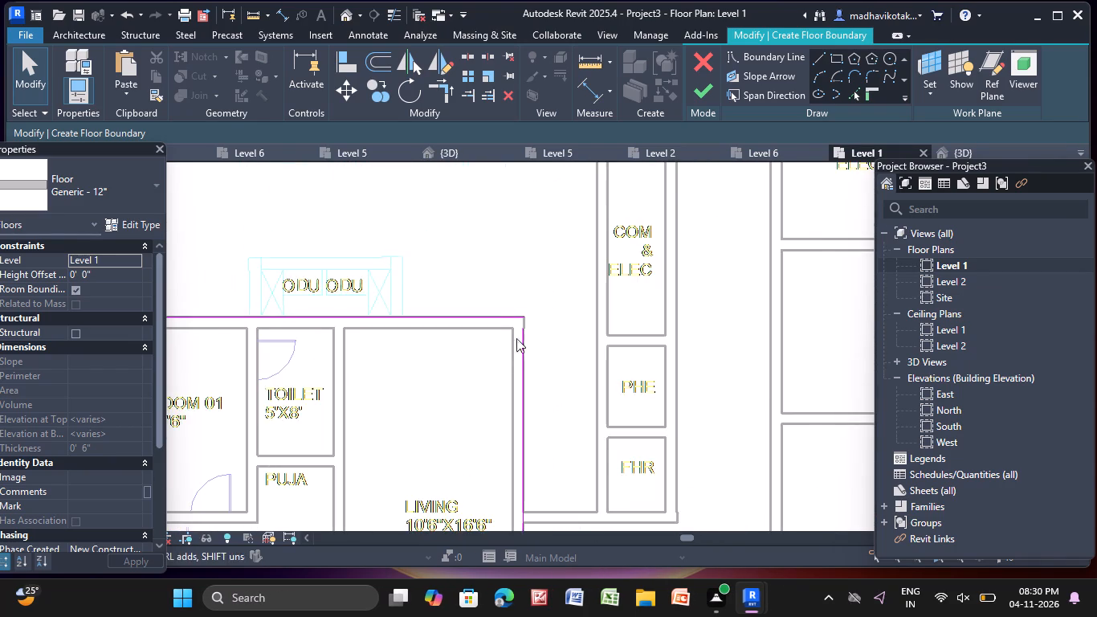
pyautogui.scroll(8, 516, 338)
pyautogui.click(531, 318)
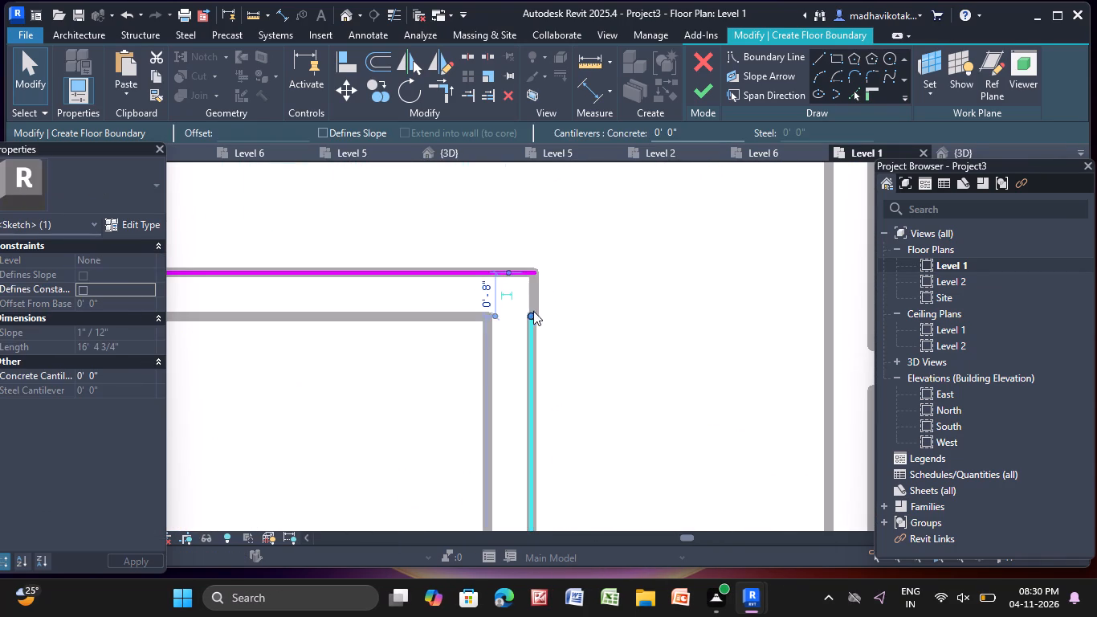
pyautogui.scroll(4, 533, 311)
pyautogui.moveTo(533, 308); pyautogui.dragTo(515, 371, button='middle')
pyautogui.scroll(3, 514, 366)
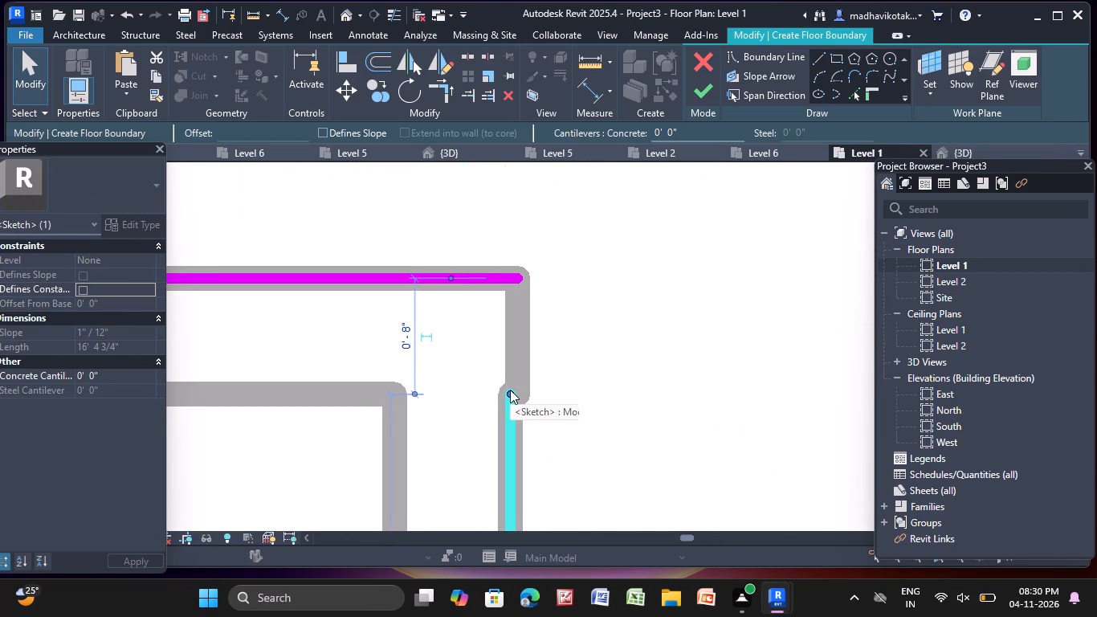
pyautogui.moveTo(510, 390); pyautogui.dragTo(513, 279)
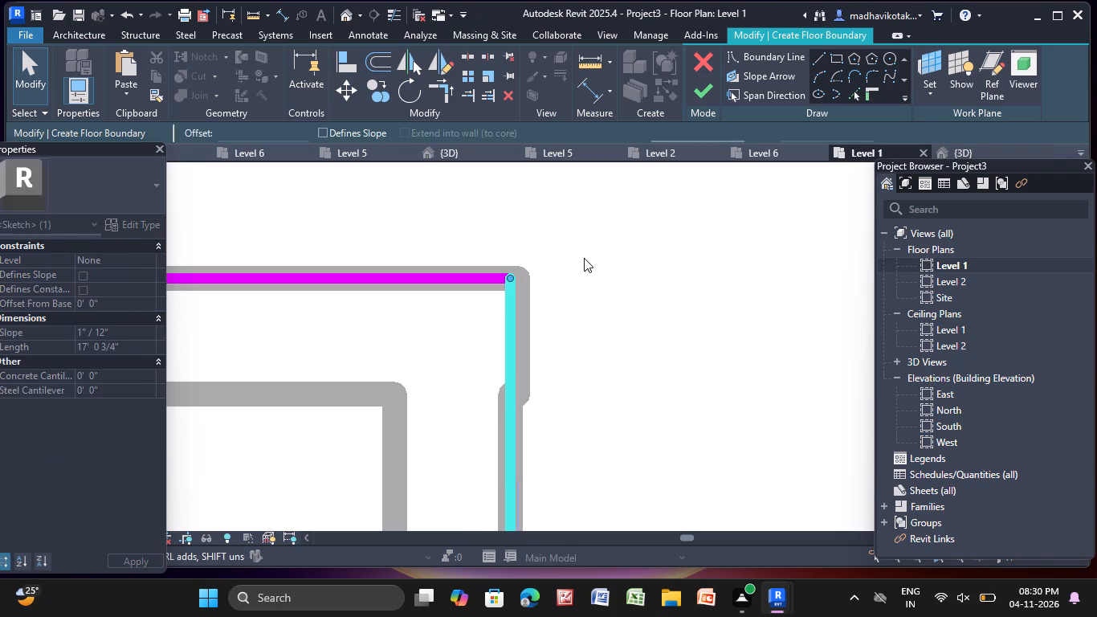
pyautogui.click(587, 256)
# Finish the boundary sketch to create the floor of the 1292sft unit and its staircase on Level 1.
pyautogui.scroll(-20, 587, 256)
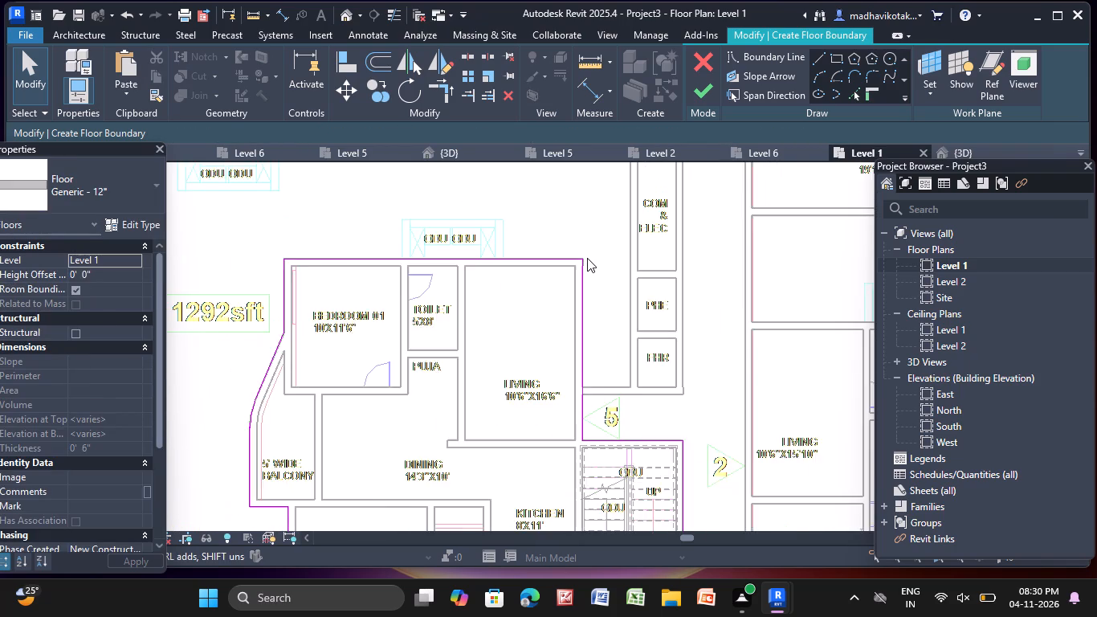
pyautogui.scroll(-4, 587, 258)
pyautogui.moveTo(495, 334); pyautogui.dragTo(467, 313, button='middle')
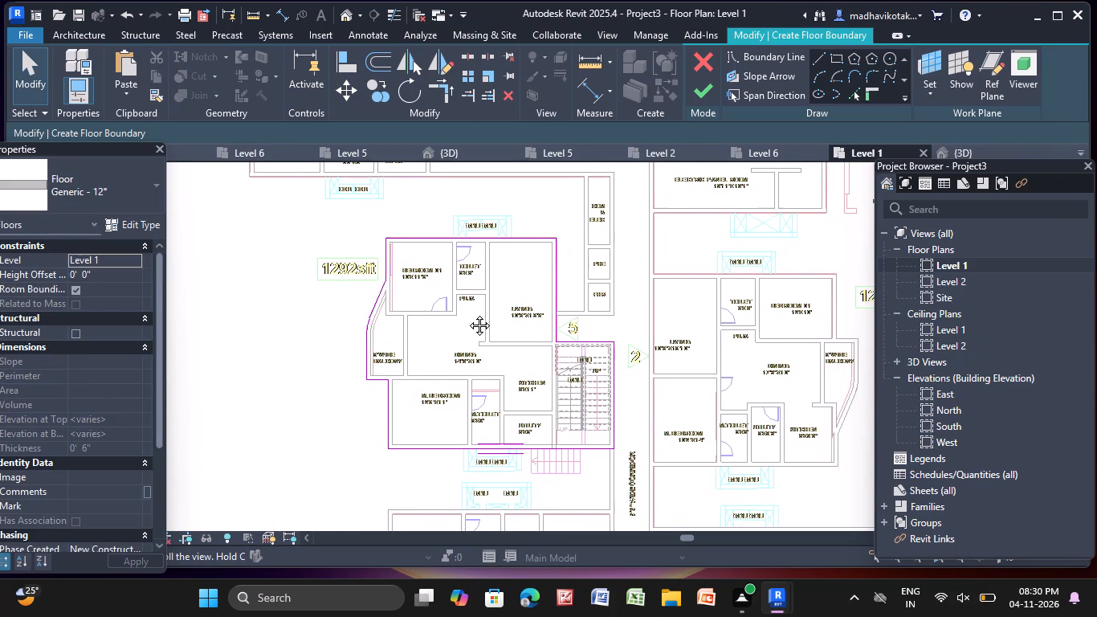
pyautogui.moveTo(467, 313); pyautogui.dragTo(466, 313, button='middle')
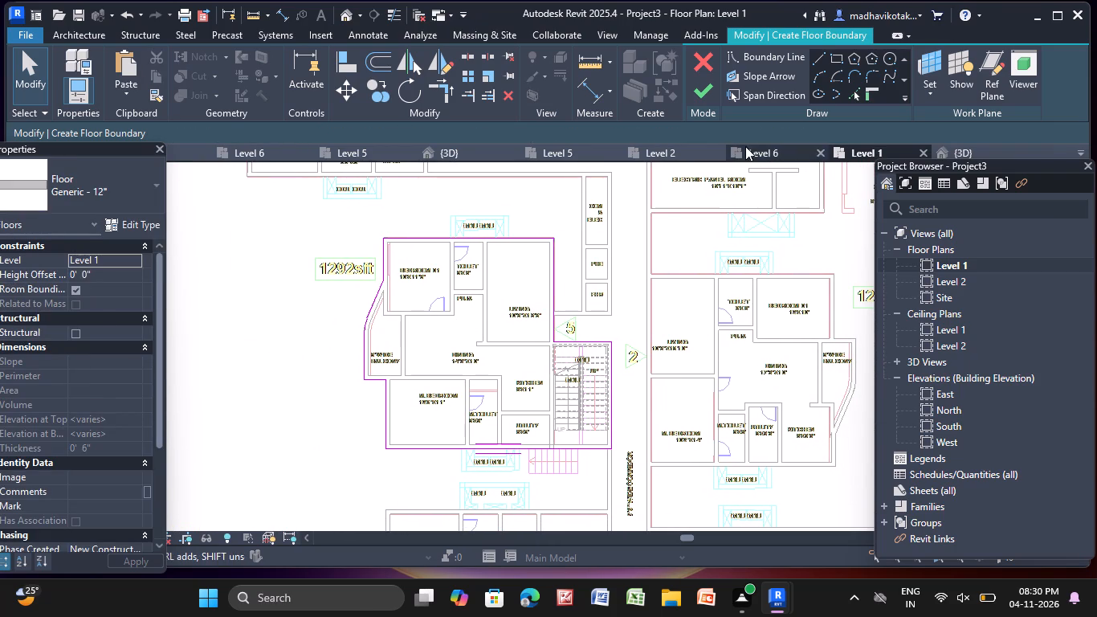
pyautogui.click(703, 96)
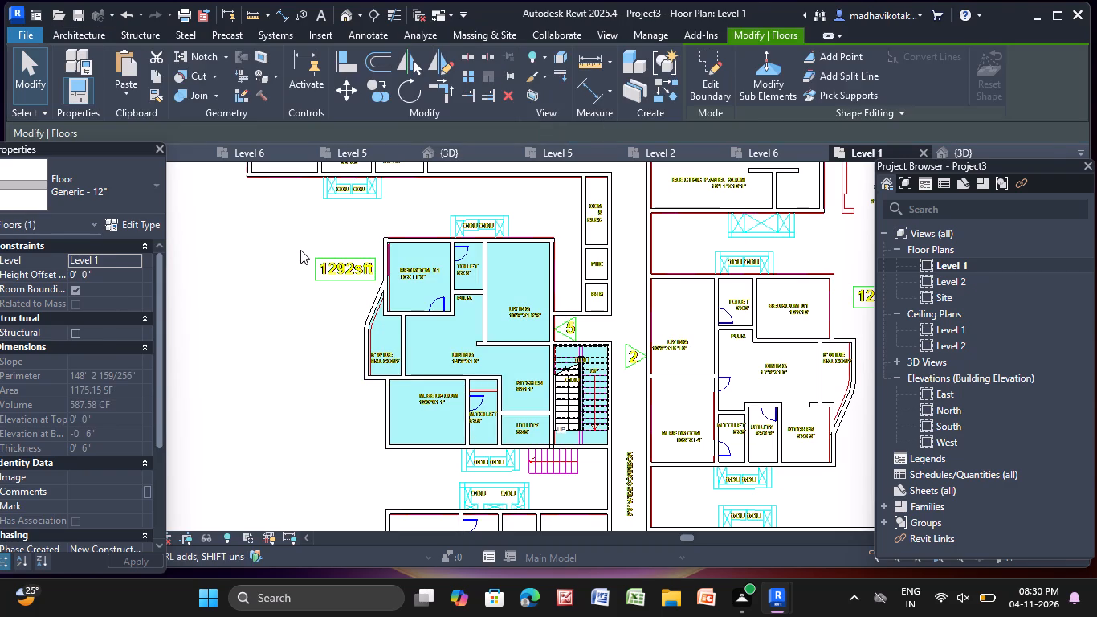
pyautogui.click(300, 248)
# Open the 3D view and examine the floor of the unit at the tower's far end.
pyautogui.scroll(-5, 423, 222)
pyautogui.moveTo(423, 228); pyautogui.dragTo(386, 382, button='middle')
pyautogui.moveTo(371, 239); pyautogui.dragTo(447, 304, button='middle')
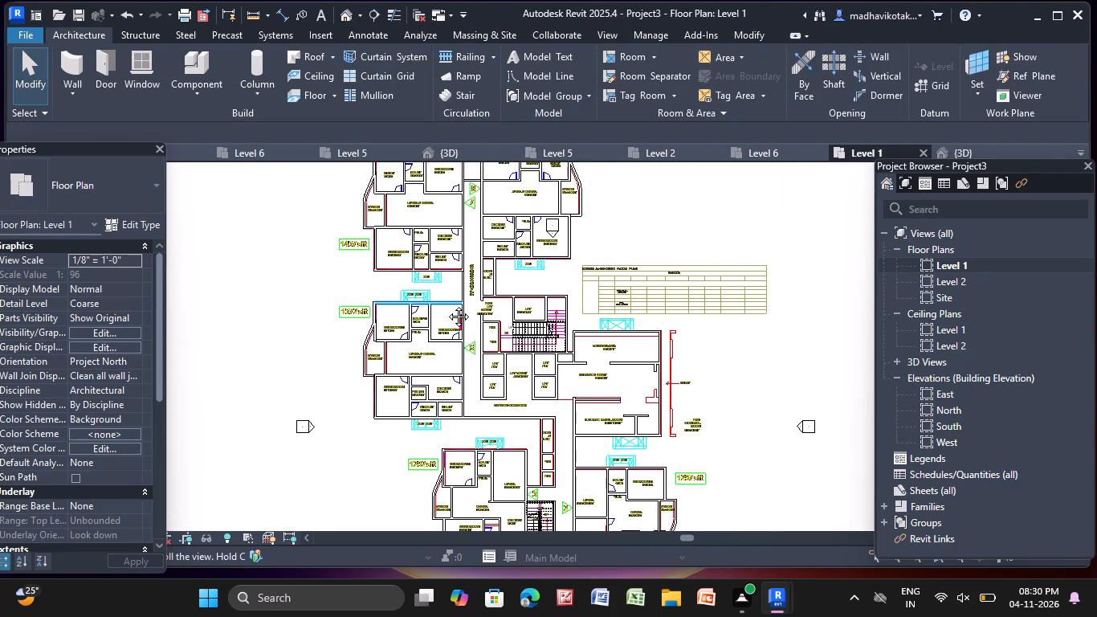
pyautogui.moveTo(447, 304); pyautogui.dragTo(448, 295, button='middle')
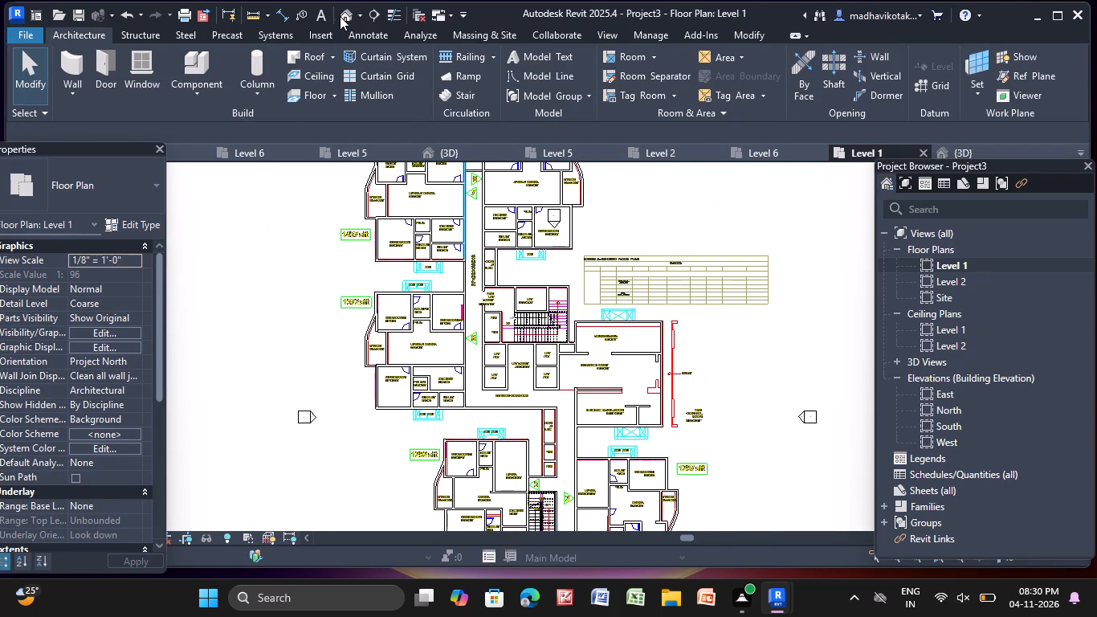
pyautogui.click(348, 10)
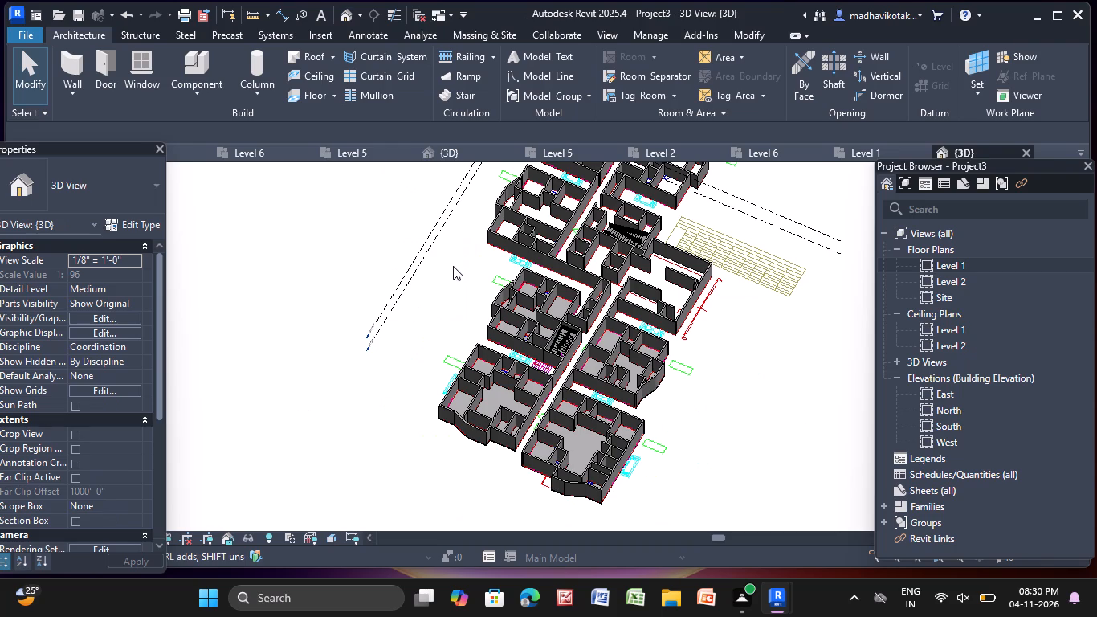
pyautogui.moveTo(452, 266); pyautogui.dragTo(336, 423, button='middle')
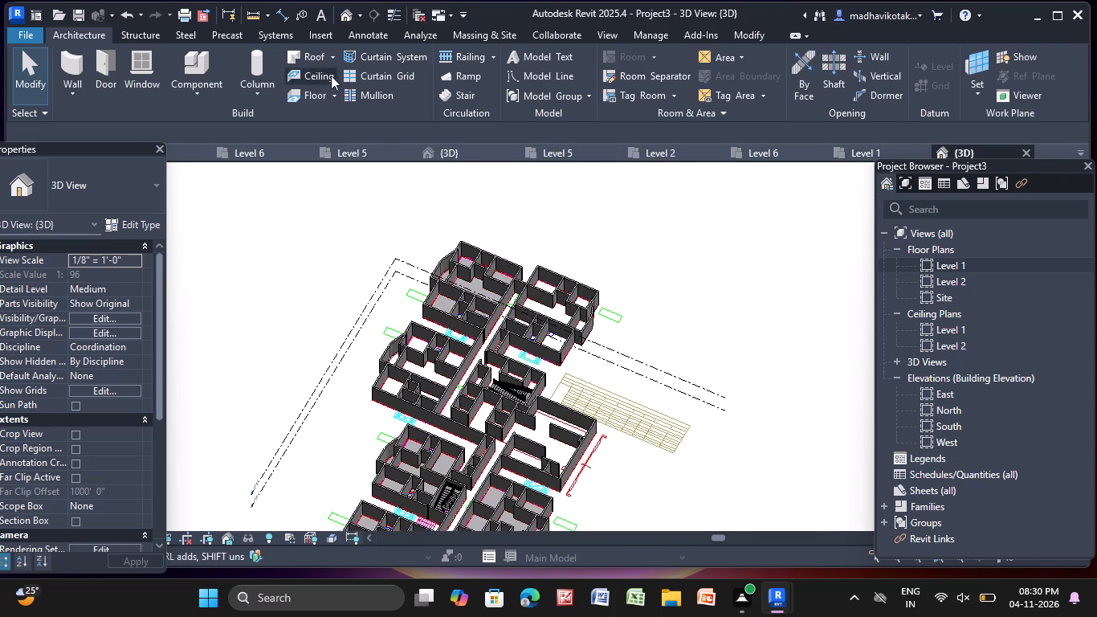
pyautogui.scroll(8, 429, 332)
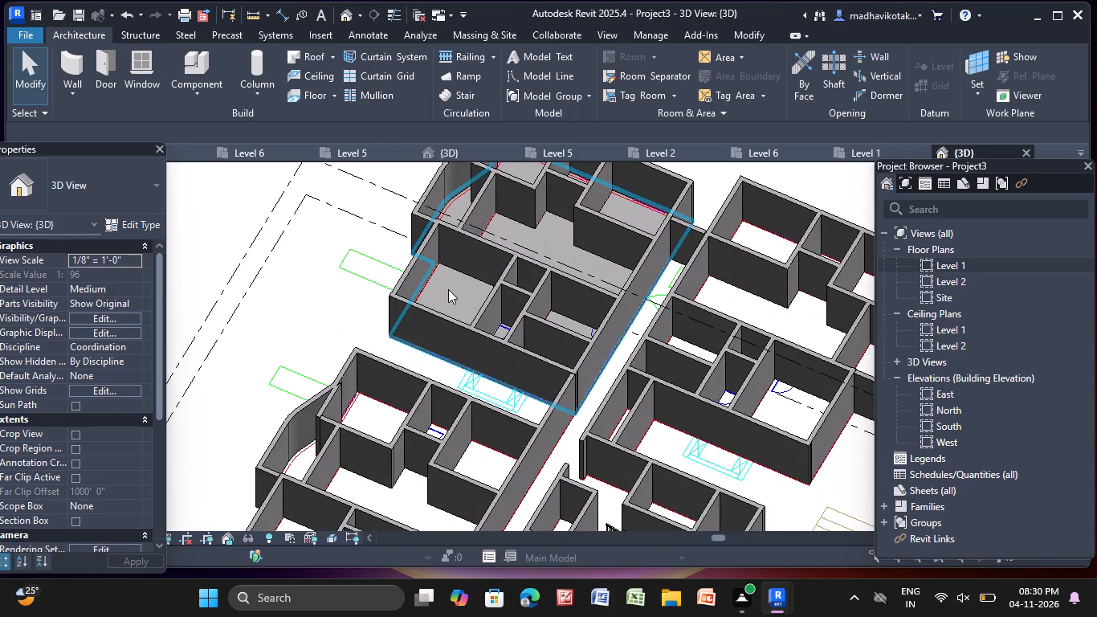
pyautogui.scroll(10, 449, 289)
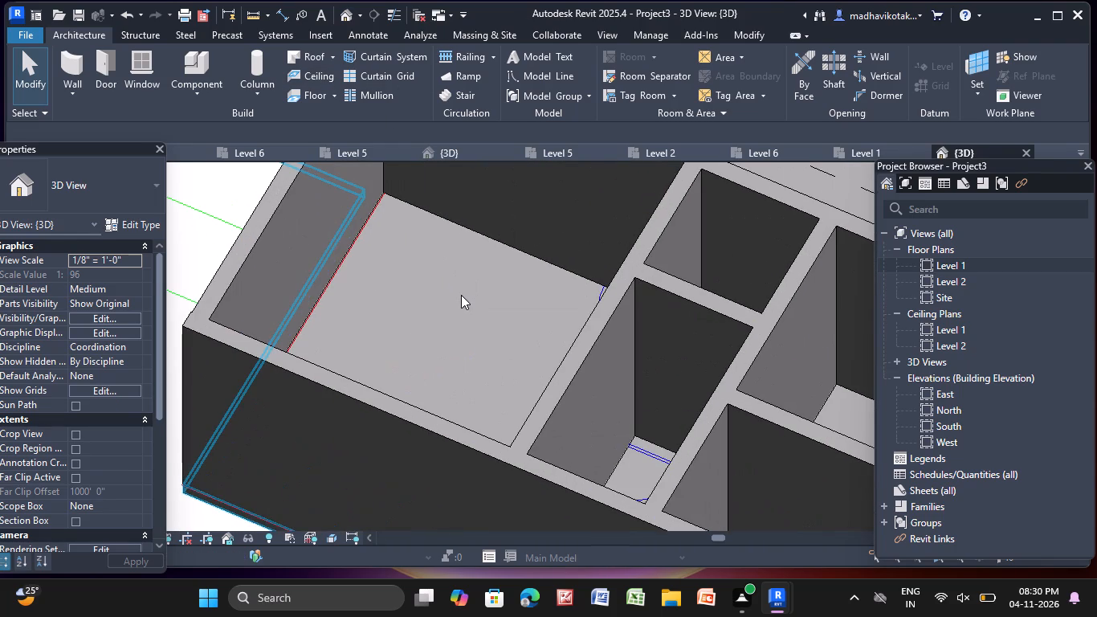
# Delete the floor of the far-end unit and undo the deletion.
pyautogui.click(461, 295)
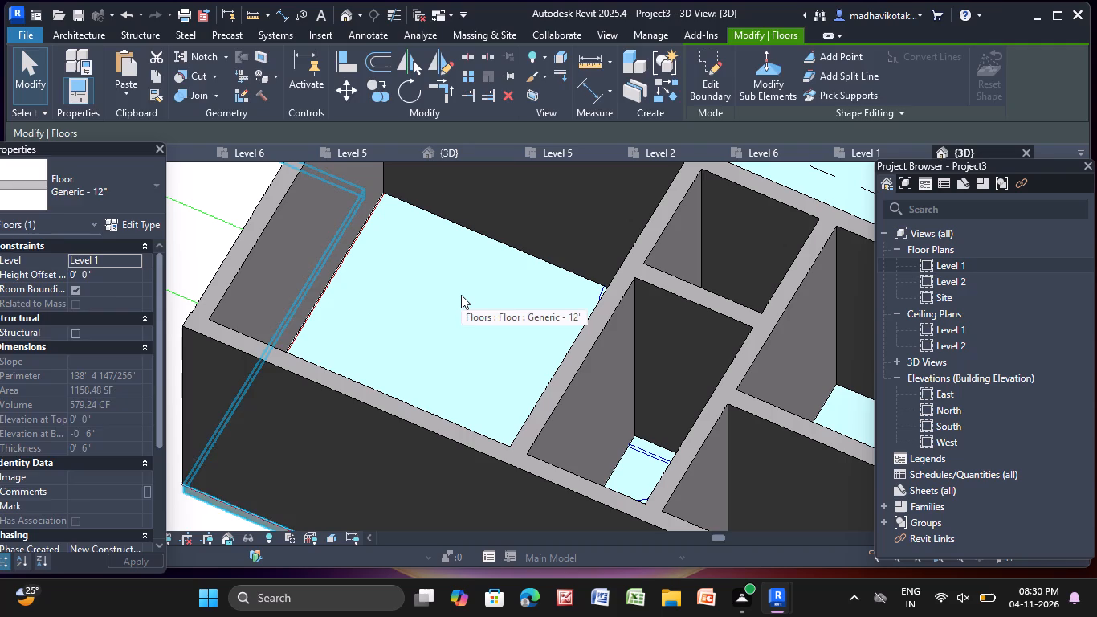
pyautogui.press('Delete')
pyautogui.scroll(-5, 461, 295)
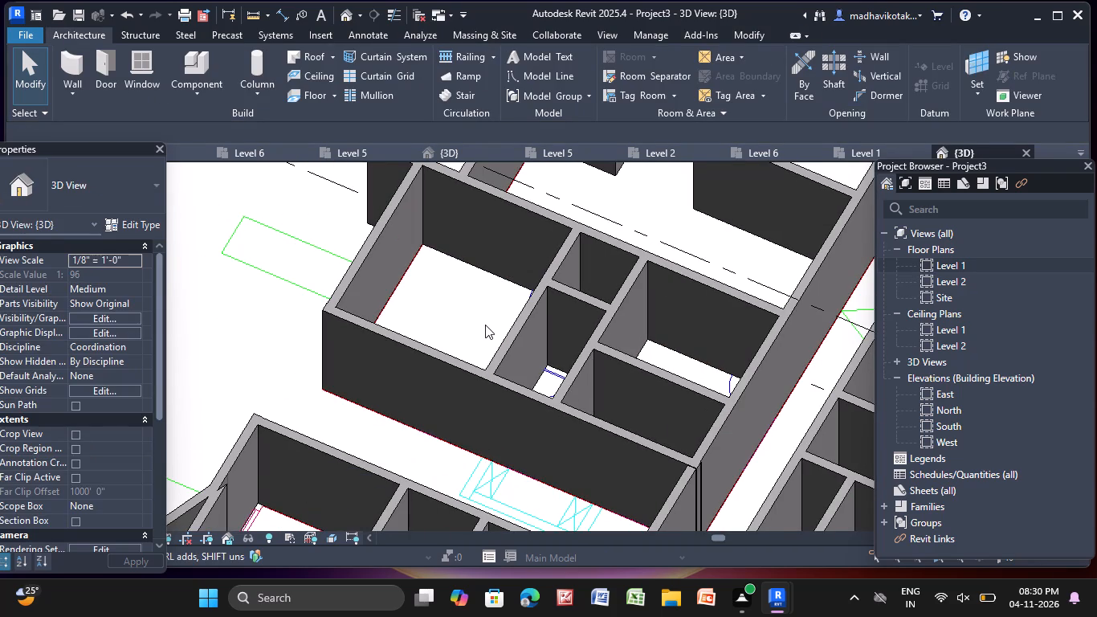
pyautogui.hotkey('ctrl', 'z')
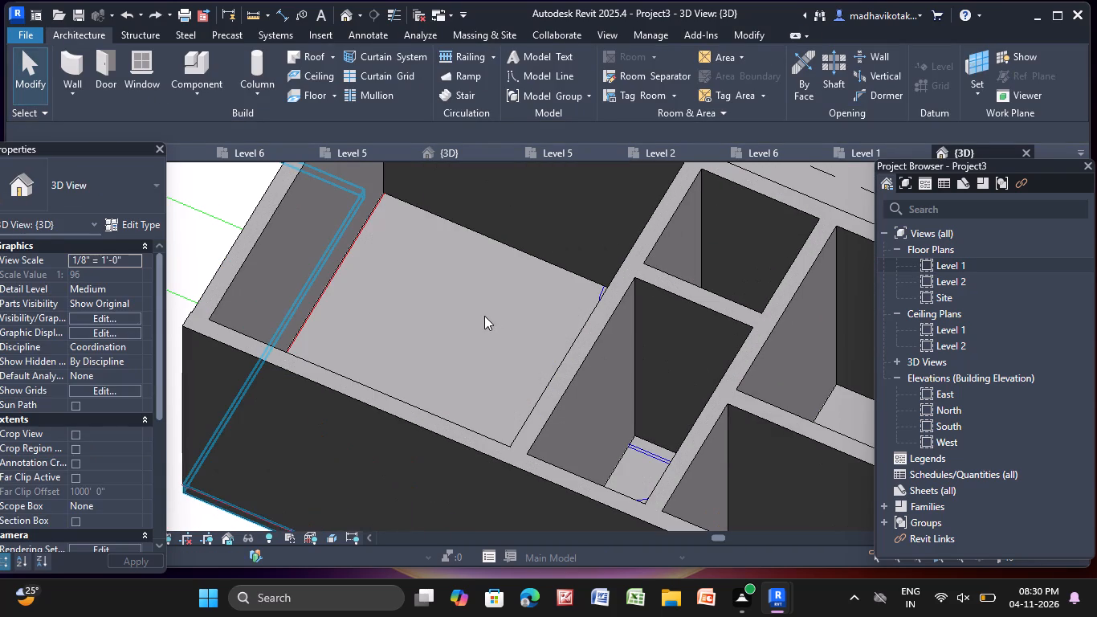
# Check the layer structure and thickness of the far-end unit's Generic - 12" floor type.
pyautogui.click(484, 316)
pyautogui.click(132, 223)
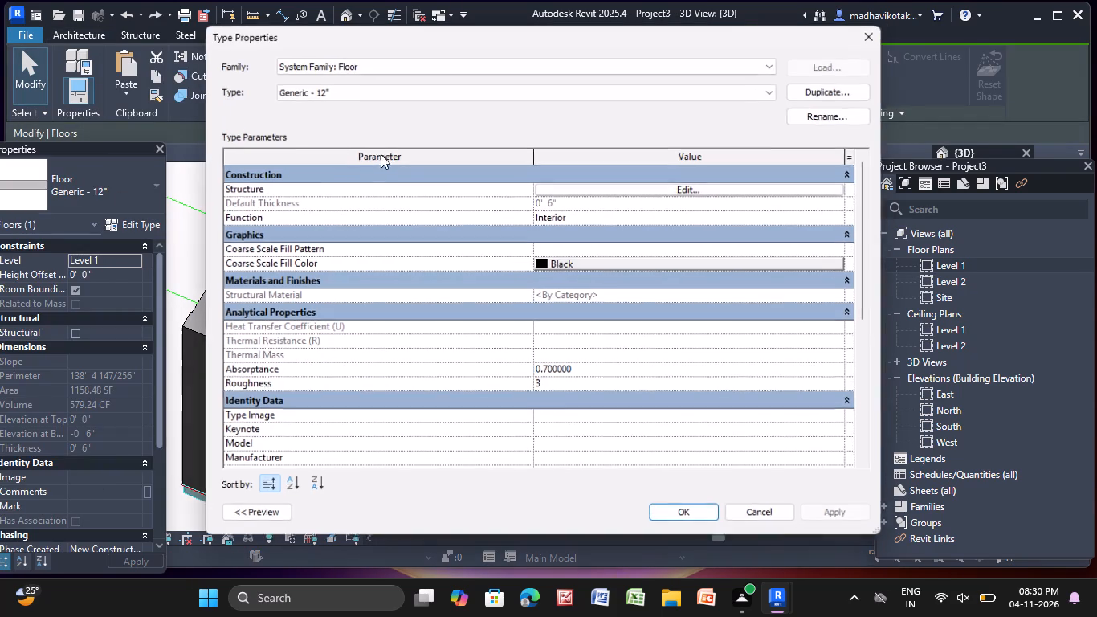
pyautogui.click(714, 190)
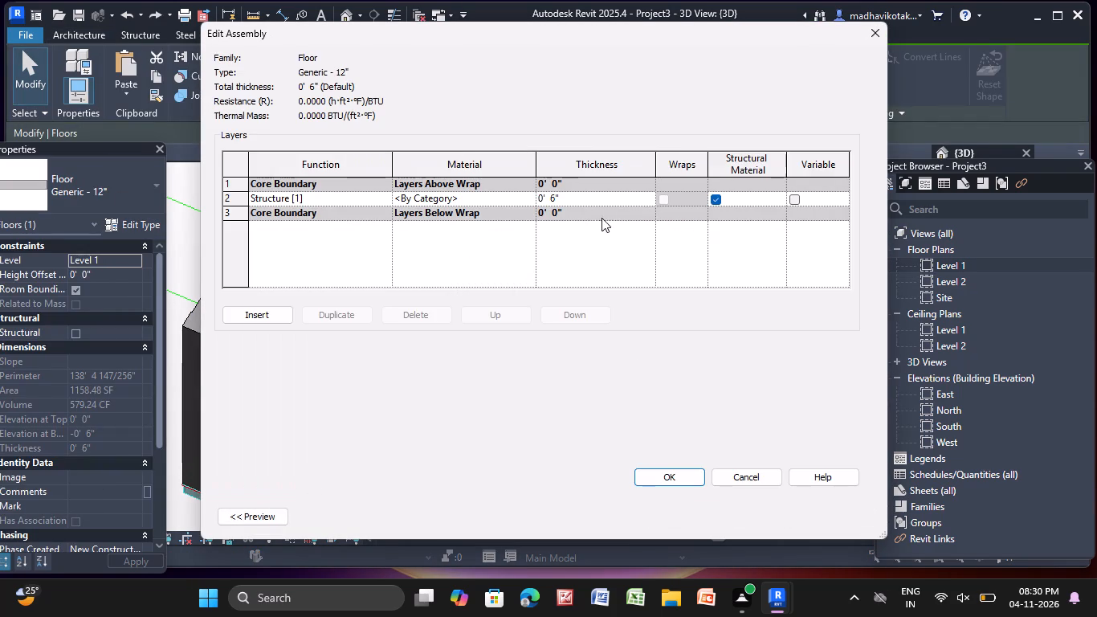
pyautogui.click(664, 469)
pyautogui.click(818, 519)
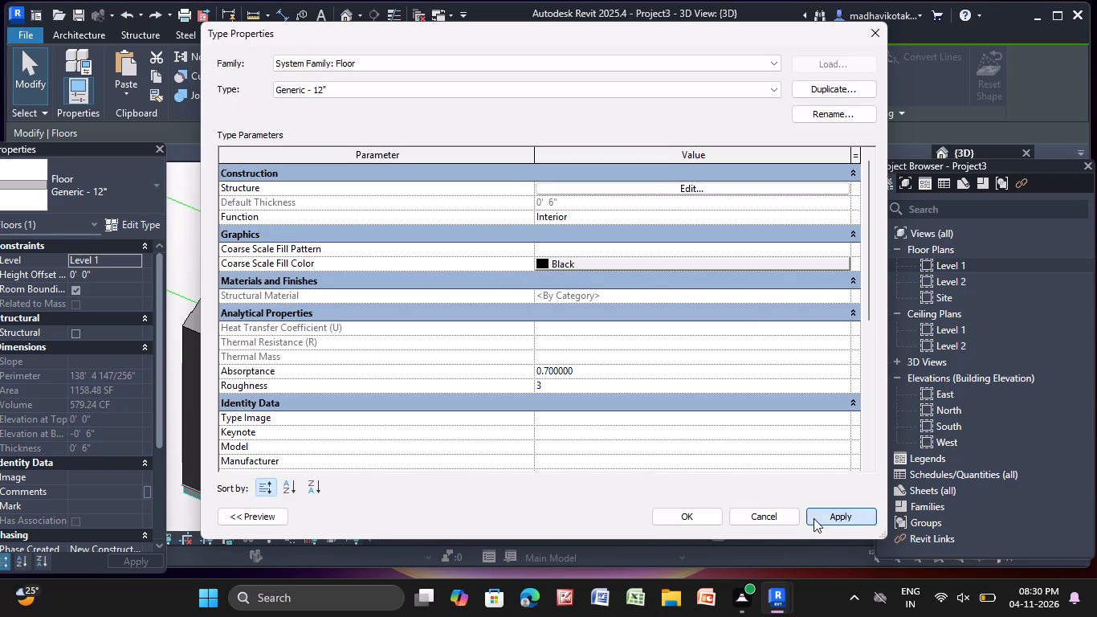
pyautogui.click(687, 523)
pyautogui.click(200, 201)
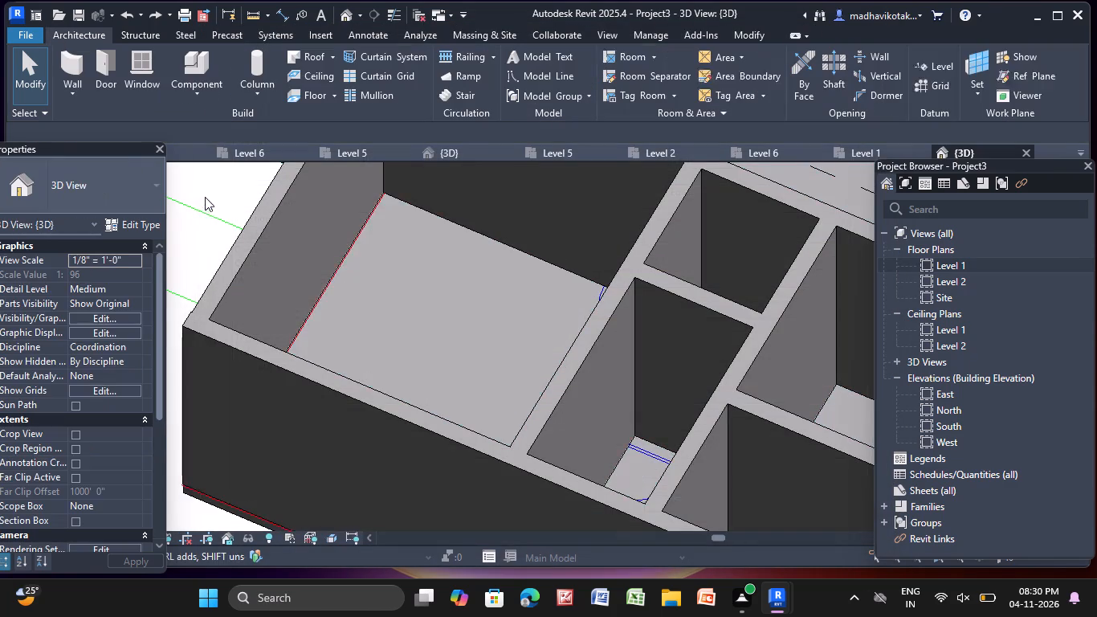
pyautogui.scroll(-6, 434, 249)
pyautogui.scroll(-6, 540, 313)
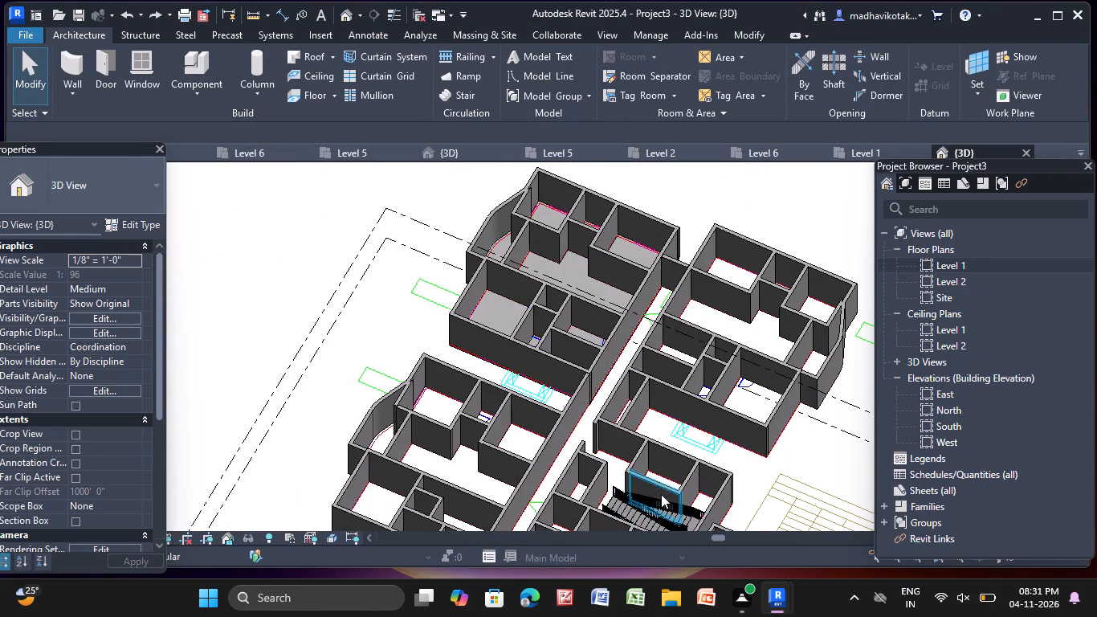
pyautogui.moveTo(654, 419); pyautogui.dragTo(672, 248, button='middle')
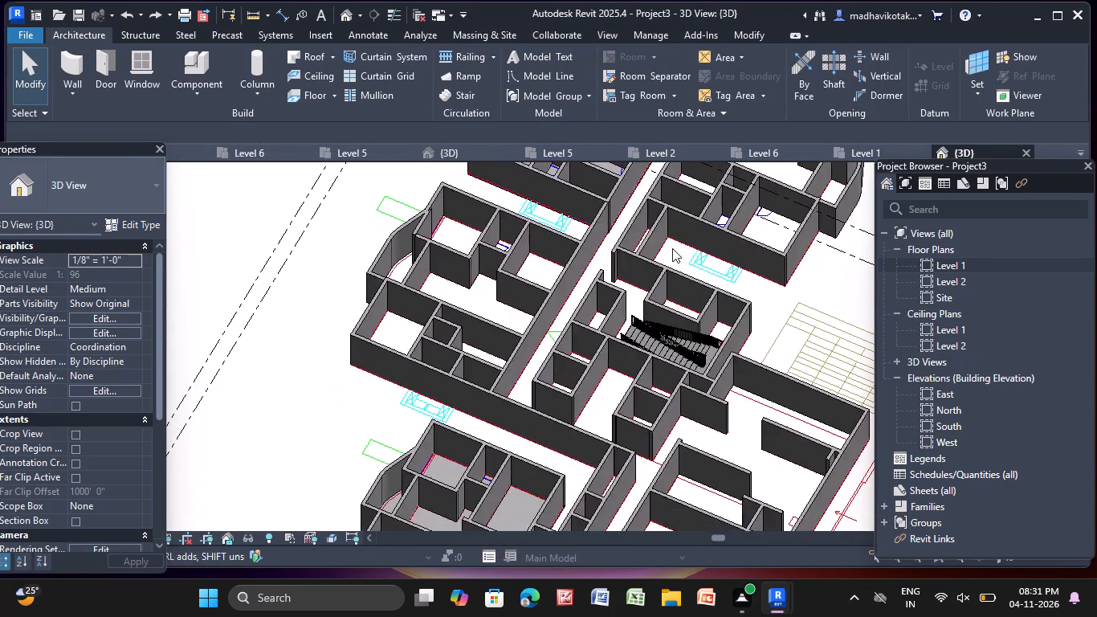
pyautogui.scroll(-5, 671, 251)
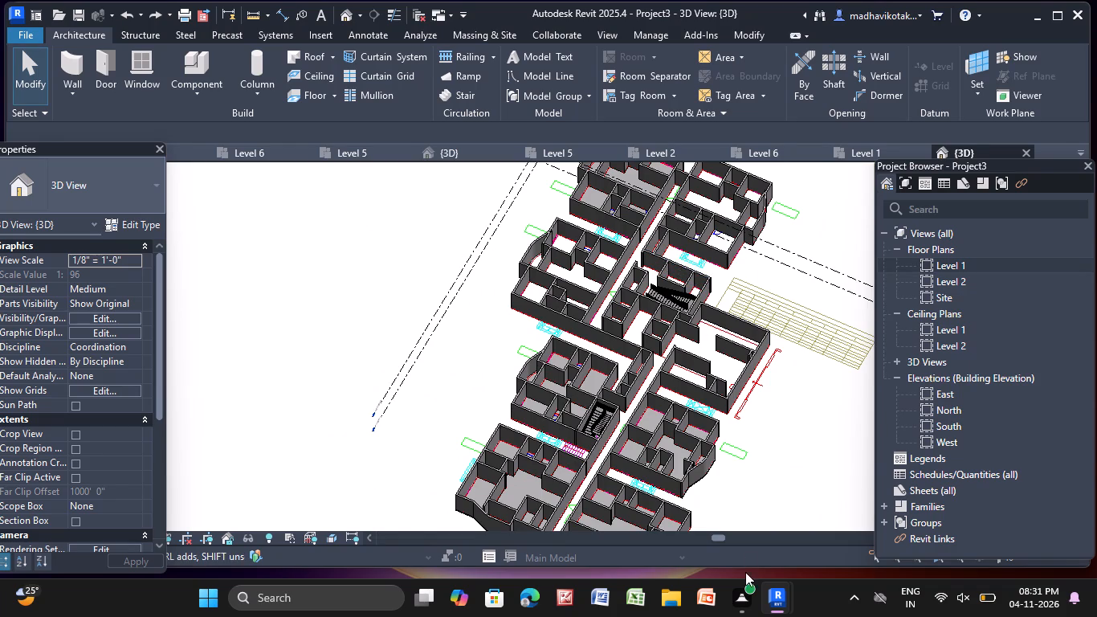
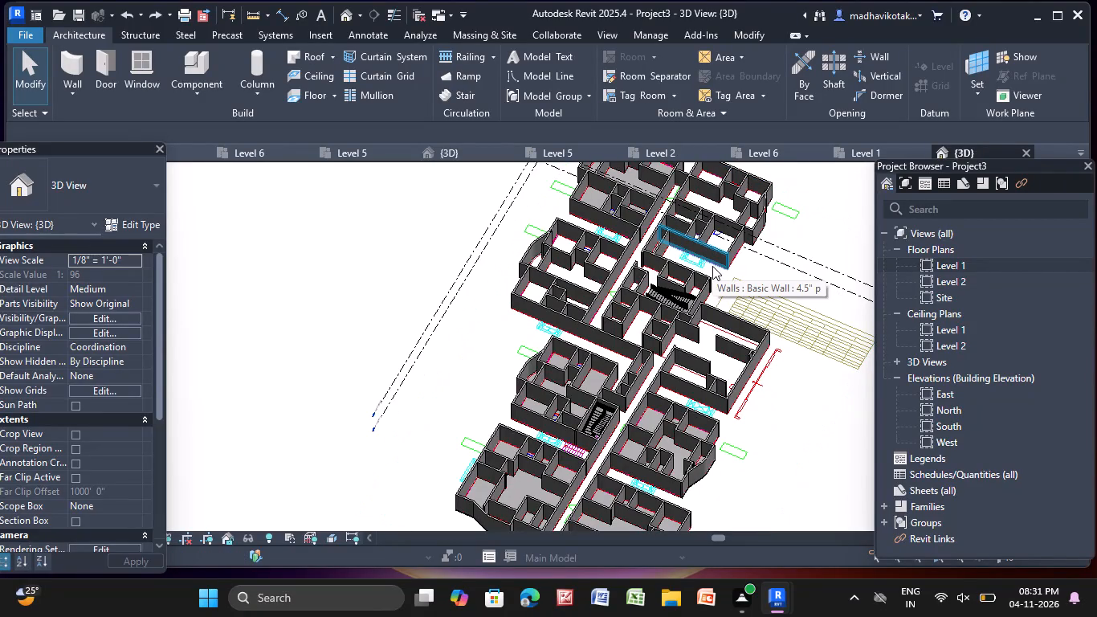
# Examine the tower in the 3D view for units that still lack a floor.
pyautogui.moveTo(712, 266); pyautogui.dragTo(662, 324, button='middle')
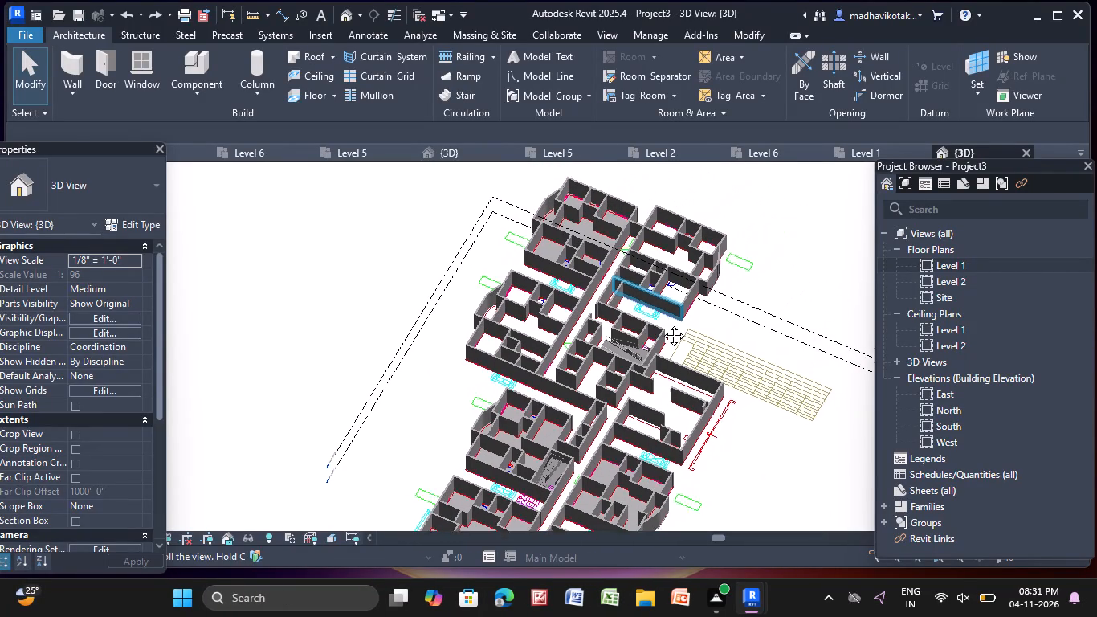
pyautogui.moveTo(662, 324); pyautogui.dragTo(663, 322, button='middle')
pyautogui.scroll(1, 663, 321)
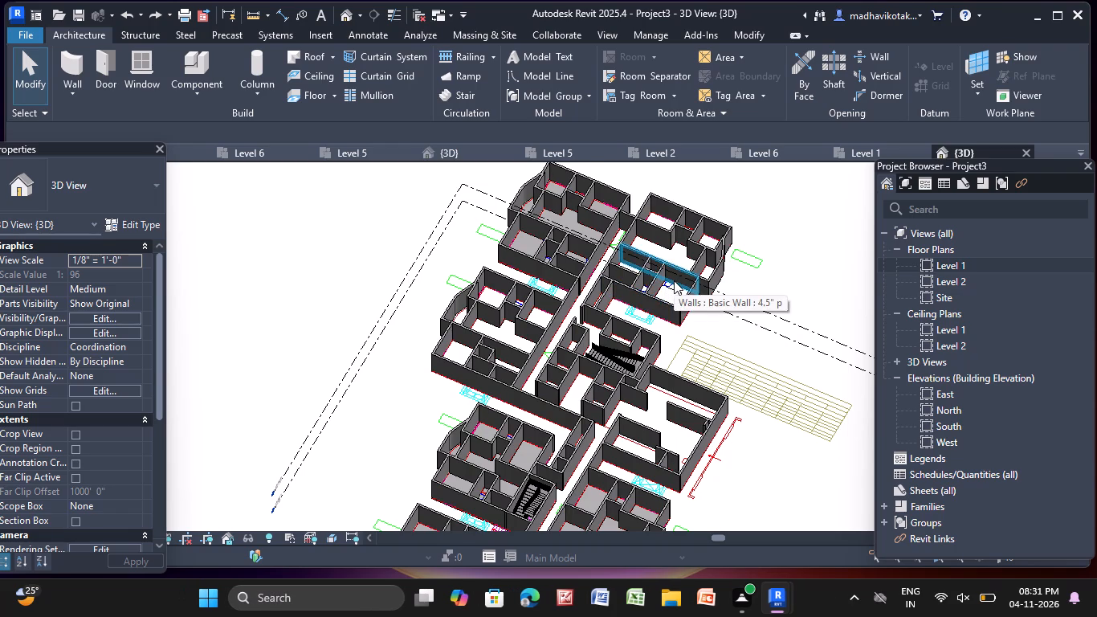
pyautogui.scroll(2, 674, 279)
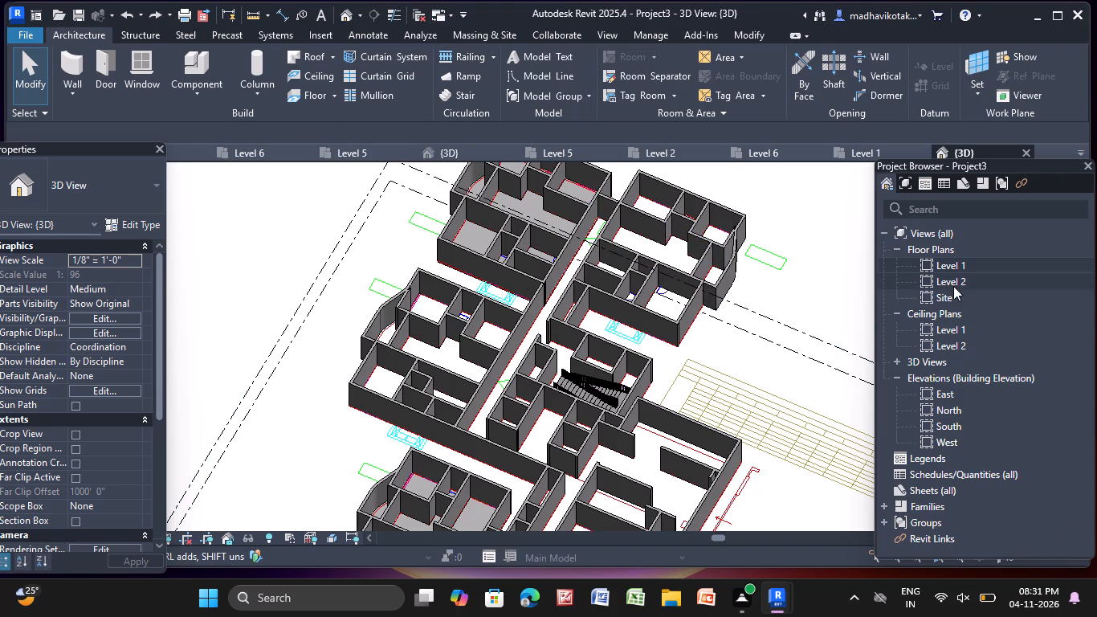
pyautogui.doubleClick(977, 264)
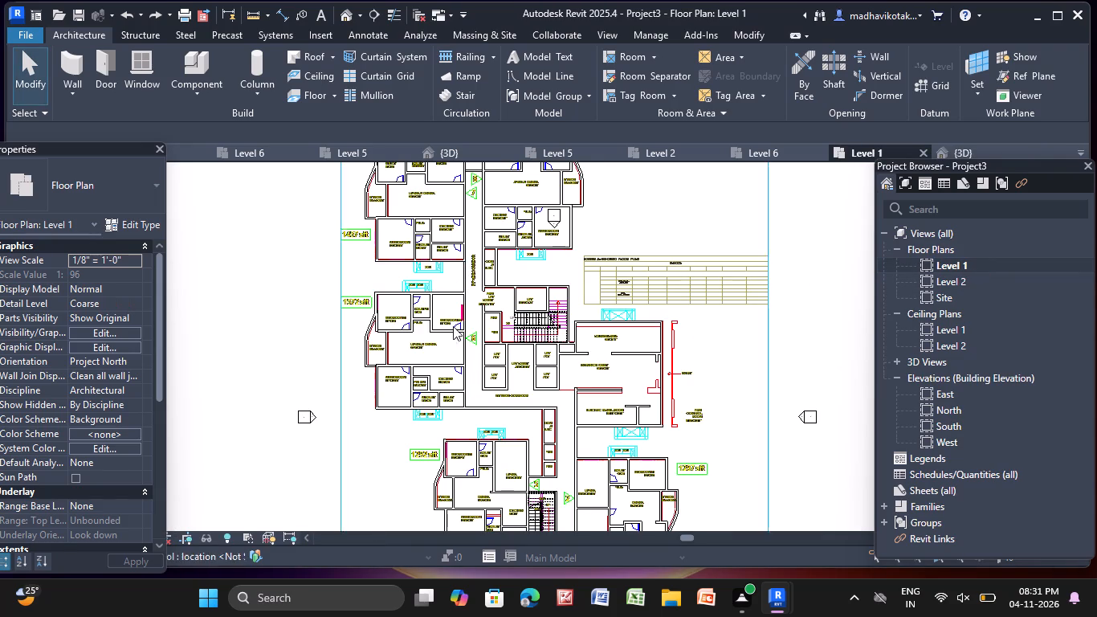
pyautogui.click(341, 8)
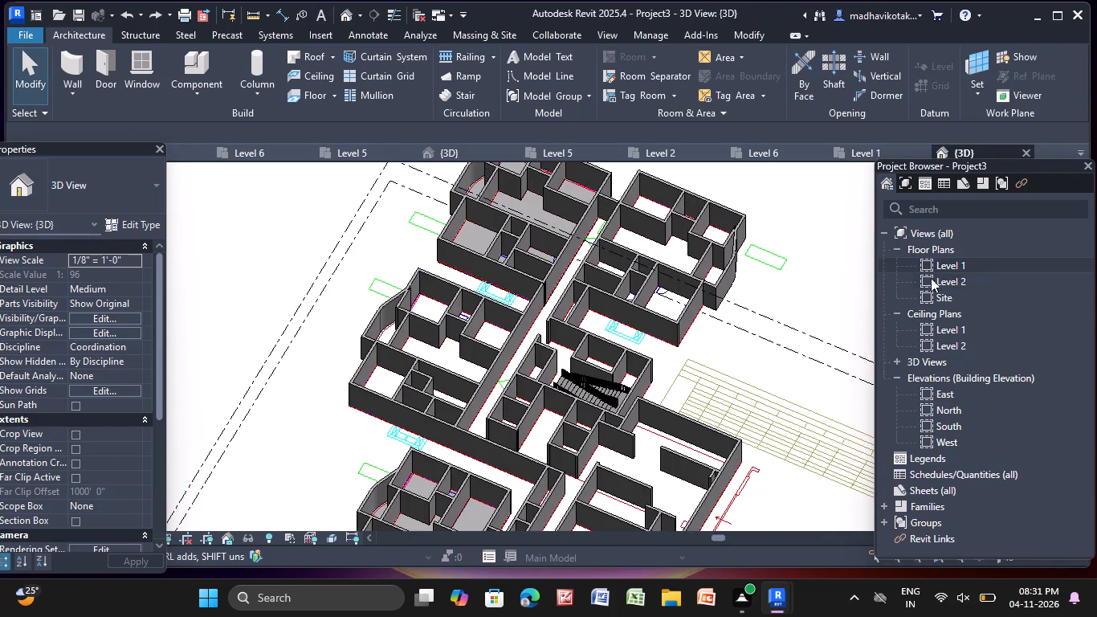
# Start a Generic - 12" floor on Level 1 and pick the 1572sft unit's outer balcony wall edges as boundary lines.
pyautogui.doubleClick(1004, 264)
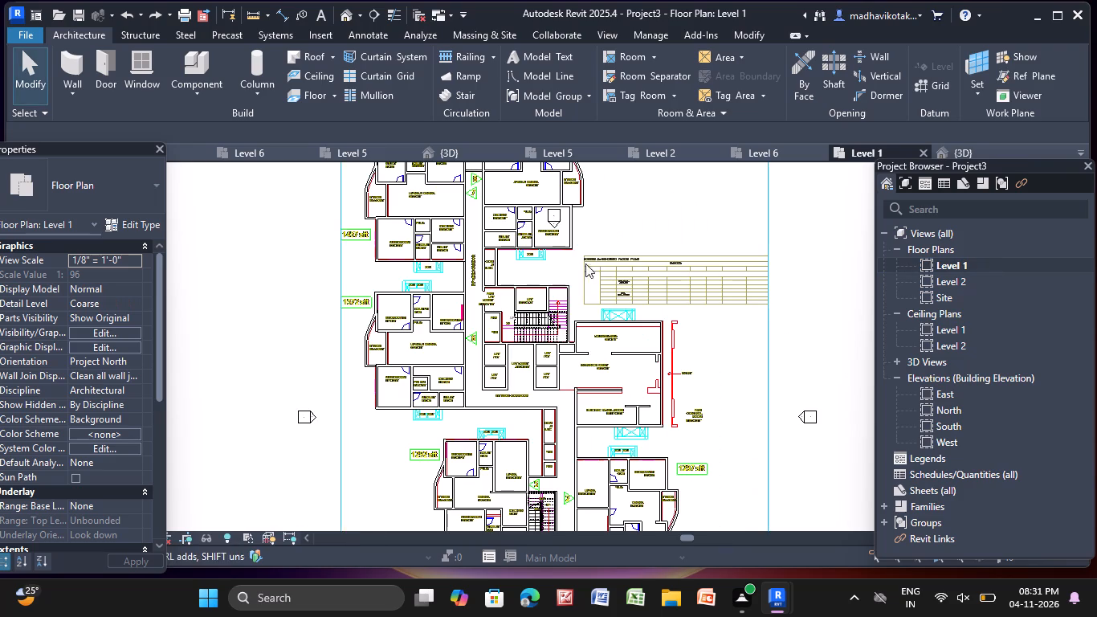
pyautogui.scroll(-1, 494, 253)
pyautogui.moveTo(428, 359); pyautogui.dragTo(475, 289, button='middle')
pyautogui.scroll(1, 474, 291)
pyautogui.click(328, 97)
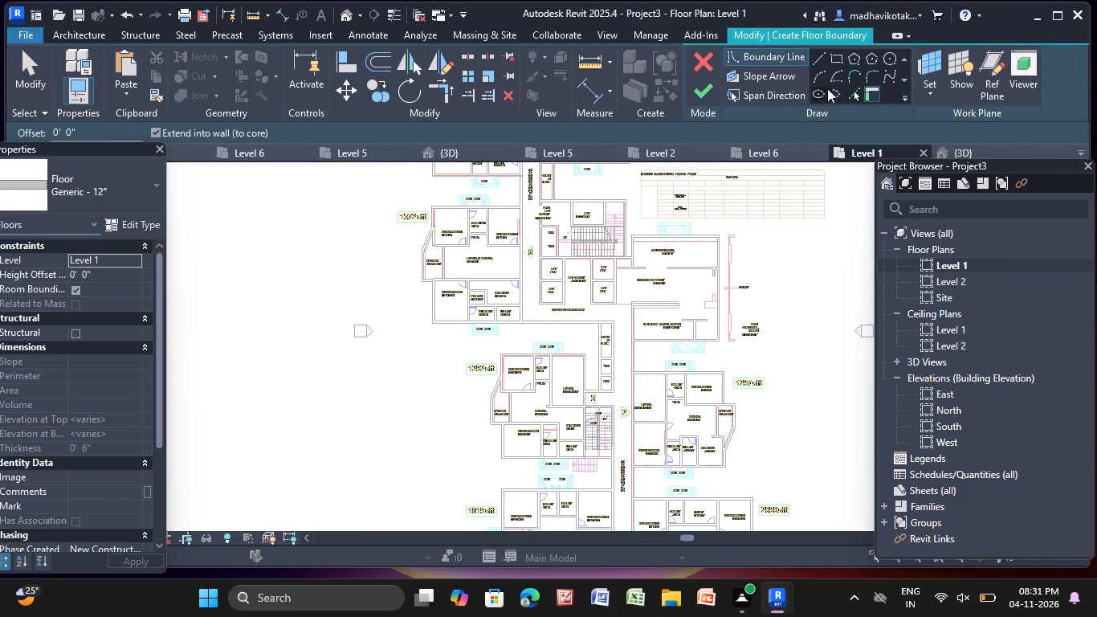
pyautogui.click(850, 88)
pyautogui.scroll(4, 425, 312)
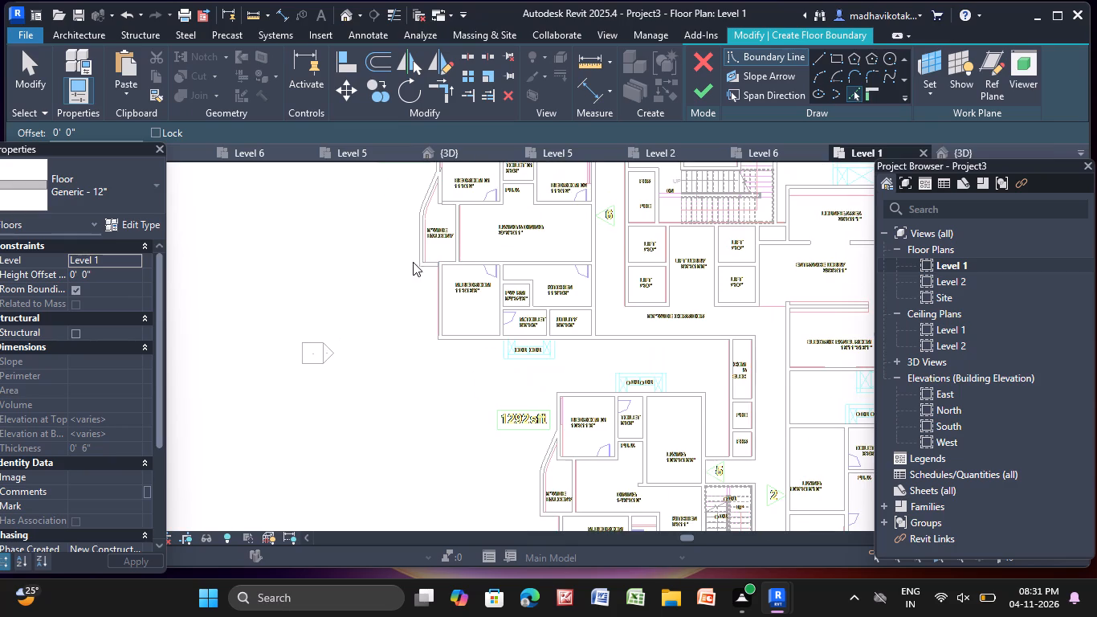
pyautogui.moveTo(404, 253); pyautogui.dragTo(417, 368, button='middle')
pyautogui.scroll(6, 412, 380)
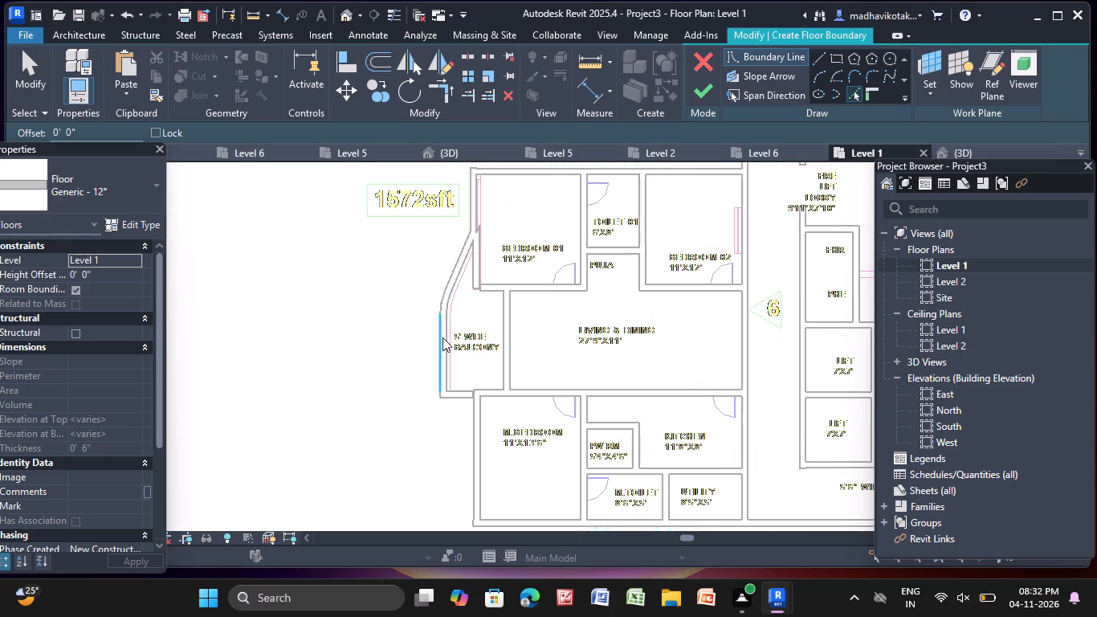
pyautogui.scroll(2, 442, 337)
pyautogui.click(438, 328)
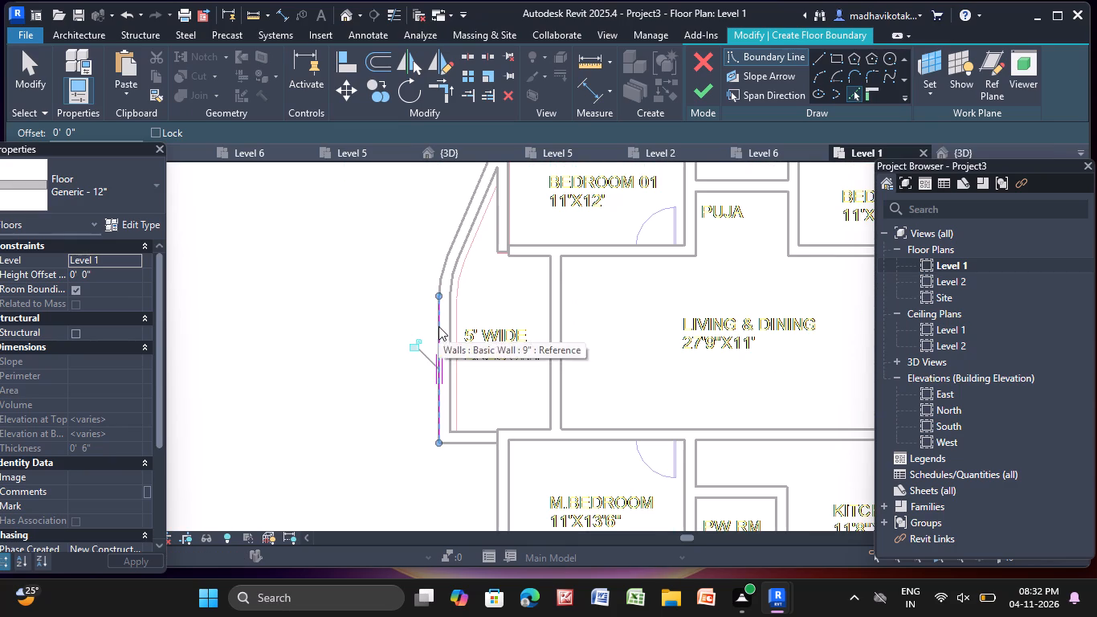
pyautogui.click(443, 271)
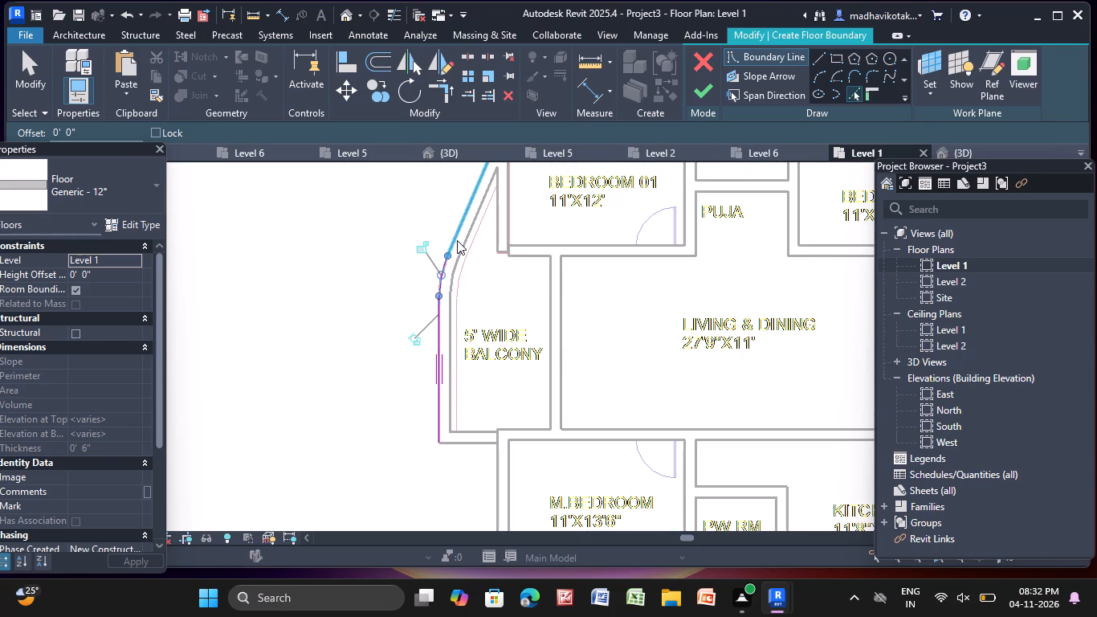
pyautogui.click(457, 240)
pyautogui.scroll(9, 422, 507)
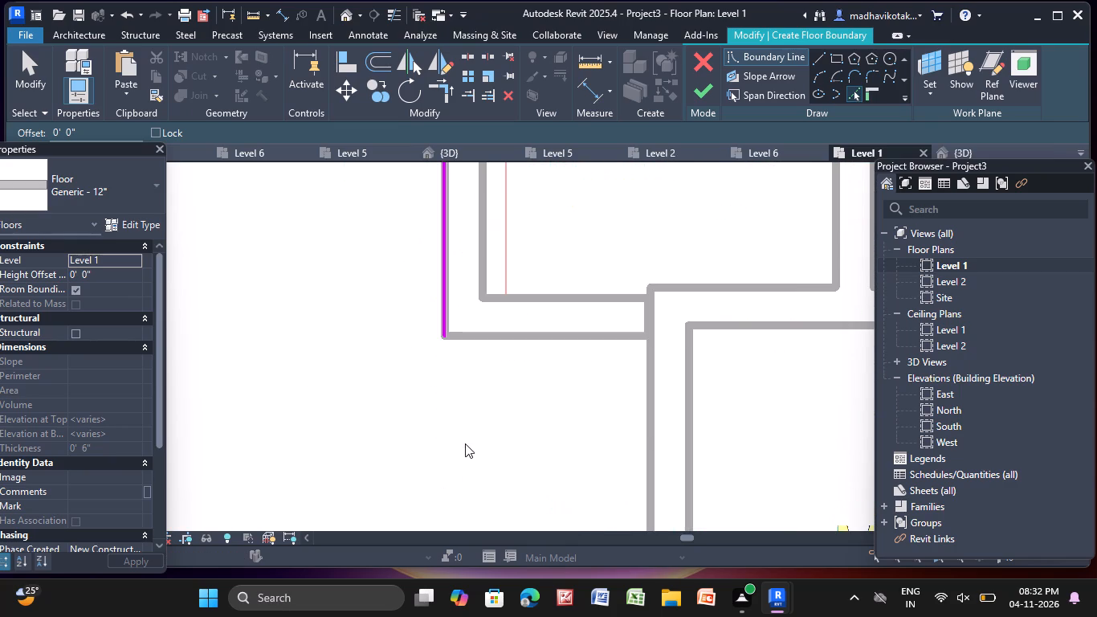
pyautogui.scroll(3, 465, 443)
pyautogui.click(571, 285)
# Add the two outer wall edges meeting at the corner of Bedroom 01 to the floor boundary.
pyautogui.scroll(-6, 571, 285)
pyautogui.scroll(-4, 623, 198)
pyautogui.moveTo(630, 181); pyautogui.dragTo(559, 349, button='middle')
pyautogui.moveTo(569, 239); pyautogui.dragTo(538, 439, button='middle')
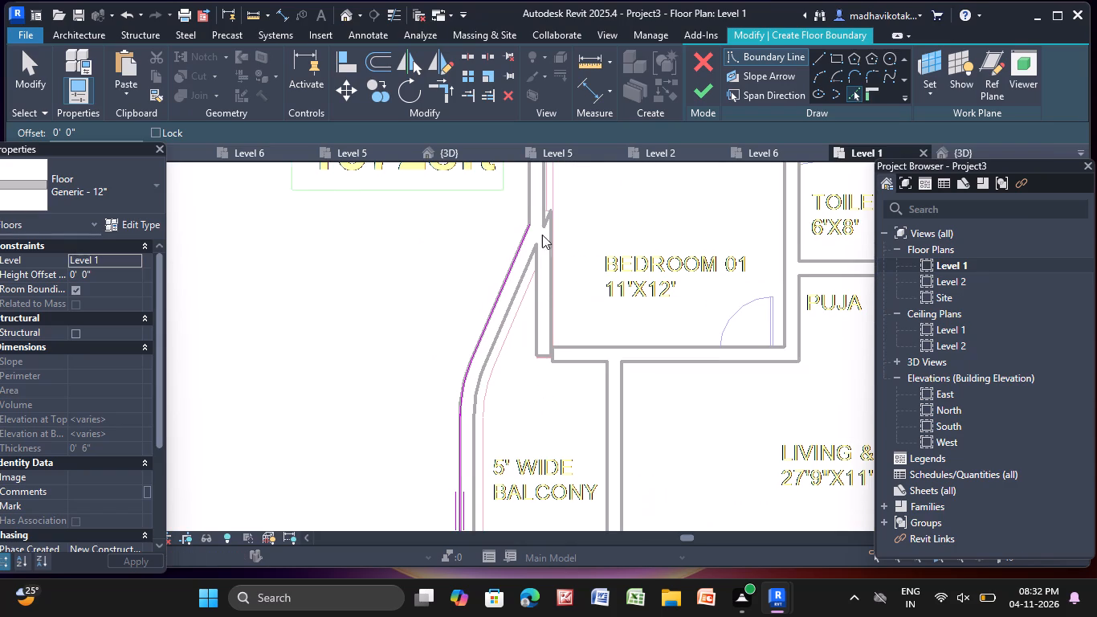
pyautogui.moveTo(544, 222); pyautogui.dragTo(516, 433, button='middle')
pyautogui.scroll(4, 532, 320)
pyautogui.scroll(3, 479, 428)
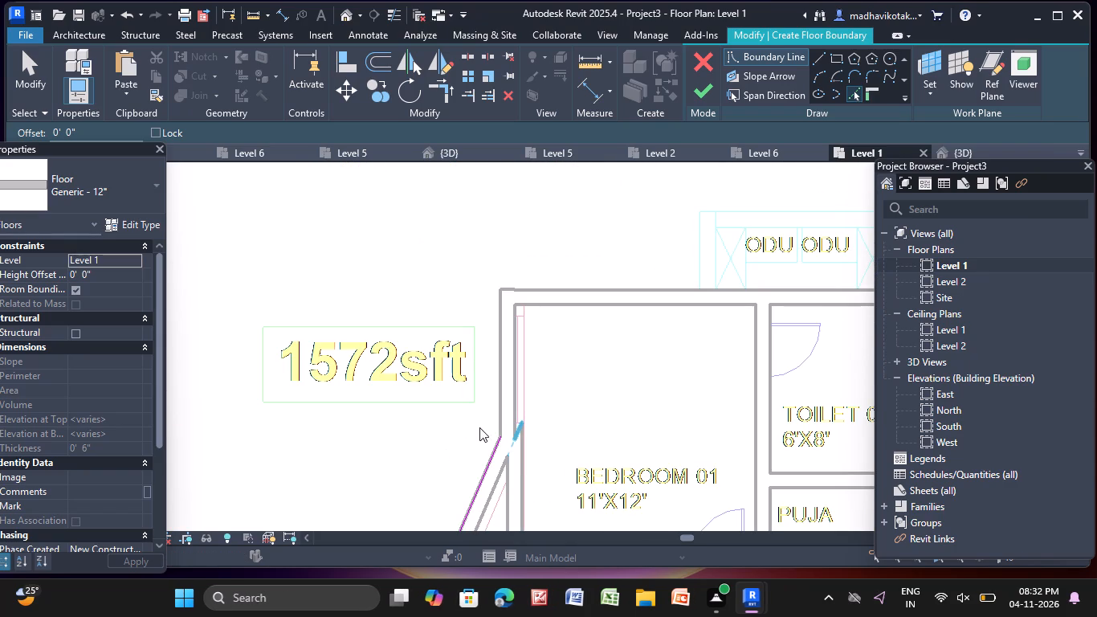
pyautogui.scroll(2, 479, 427)
pyautogui.click(487, 410)
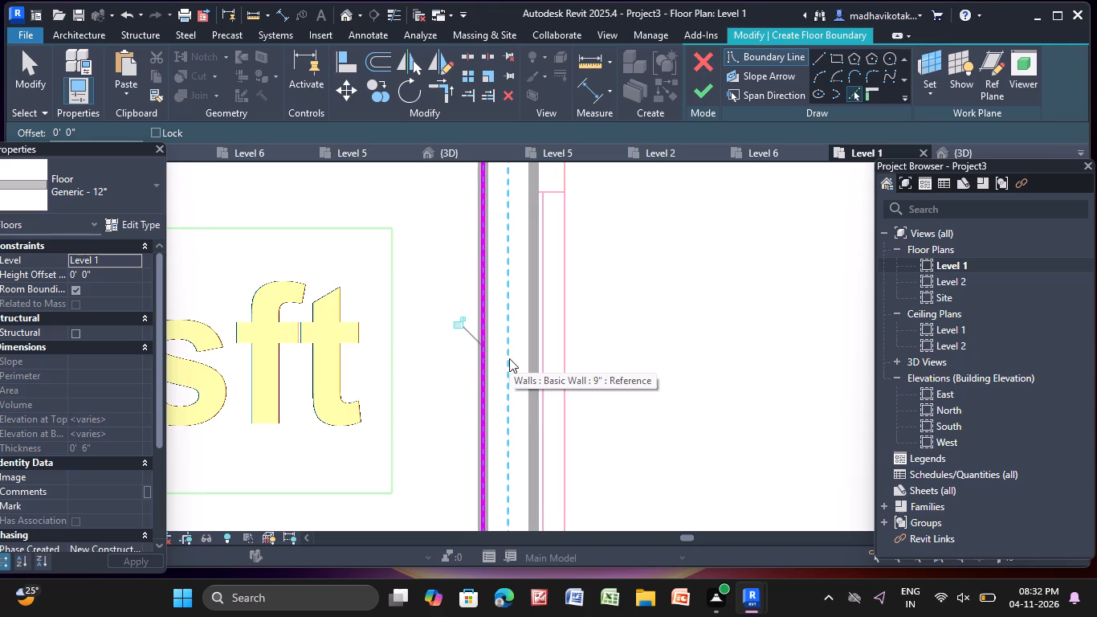
pyautogui.scroll(-3, 509, 358)
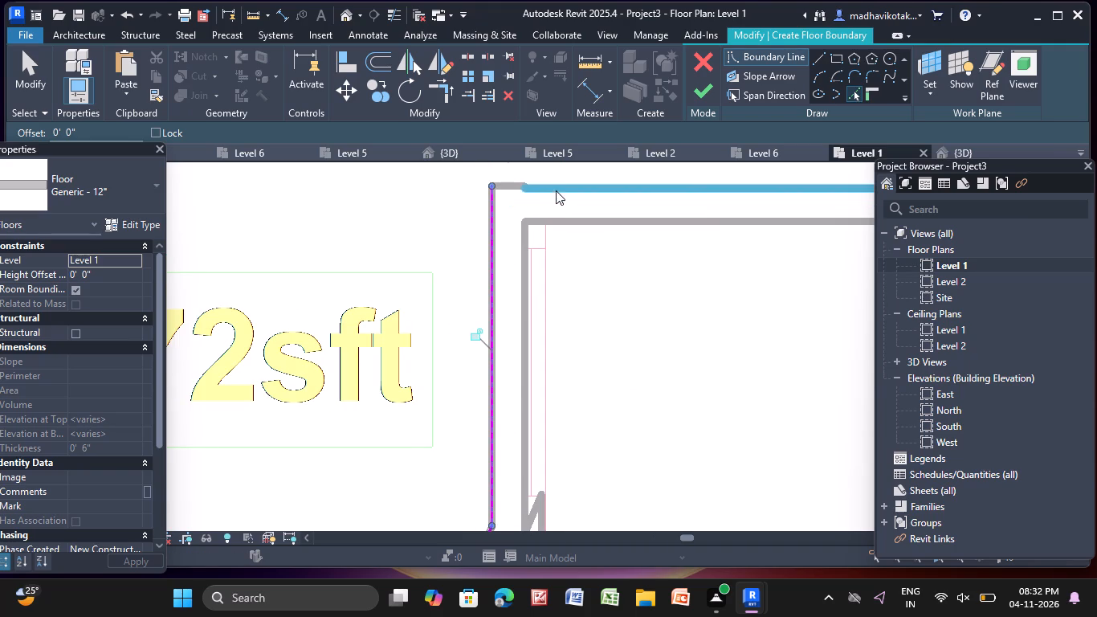
pyautogui.click(556, 190)
# Add the corridor-side wall edge along Bedroom 02 and the Living & Dining room to the floor boundary.
pyautogui.scroll(-5, 556, 190)
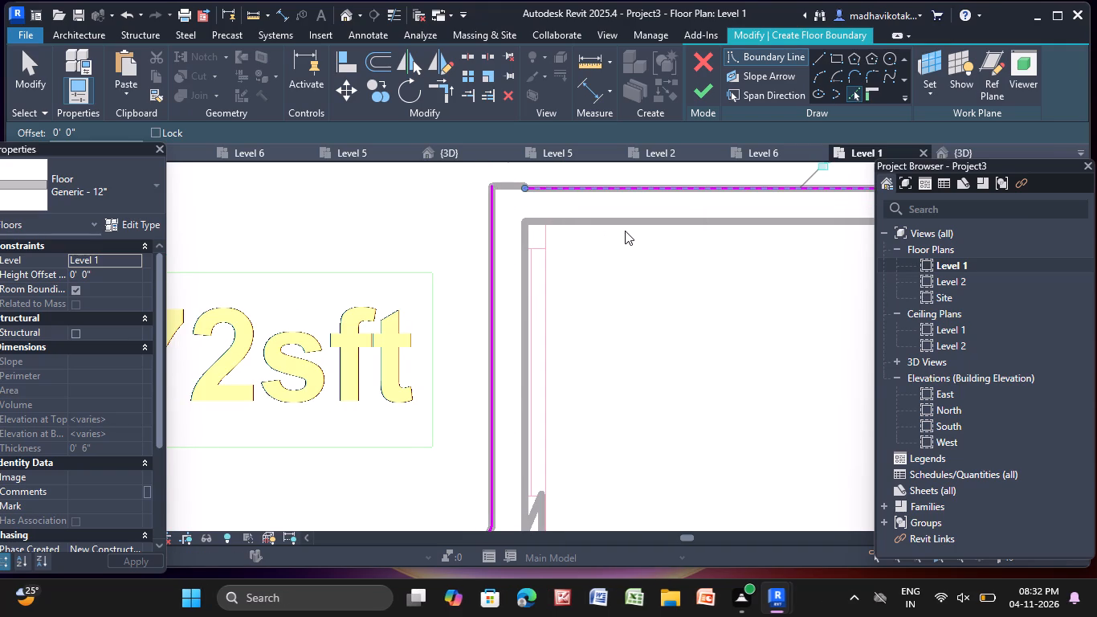
pyautogui.scroll(-2, 666, 256)
pyautogui.moveTo(719, 277); pyautogui.dragTo(618, 262, button='middle')
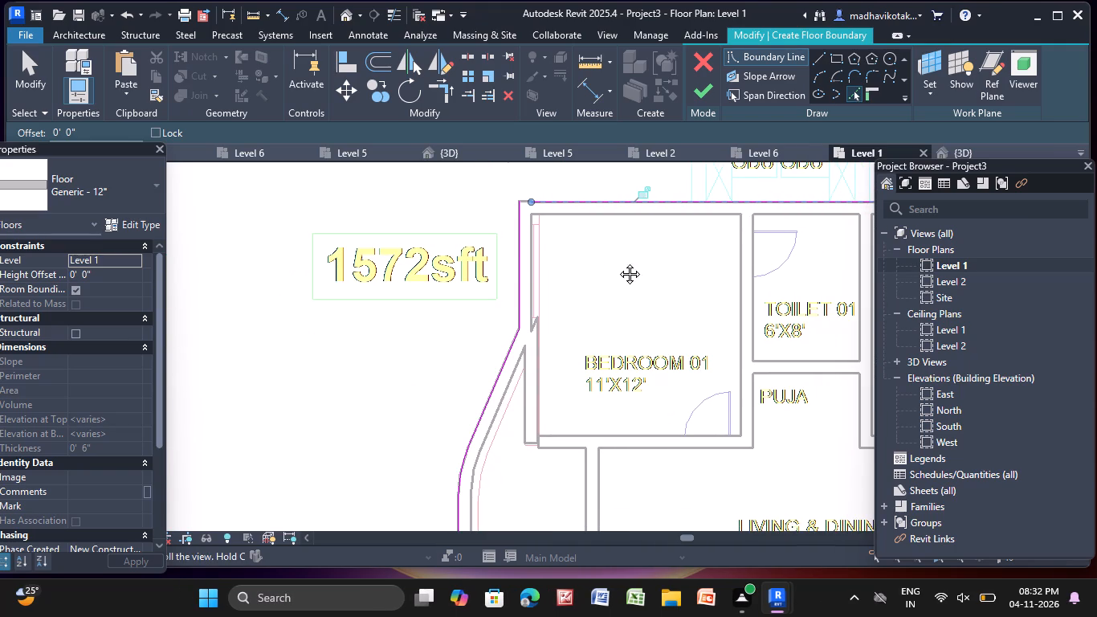
pyautogui.moveTo(618, 262); pyautogui.dragTo(336, 211, button='middle')
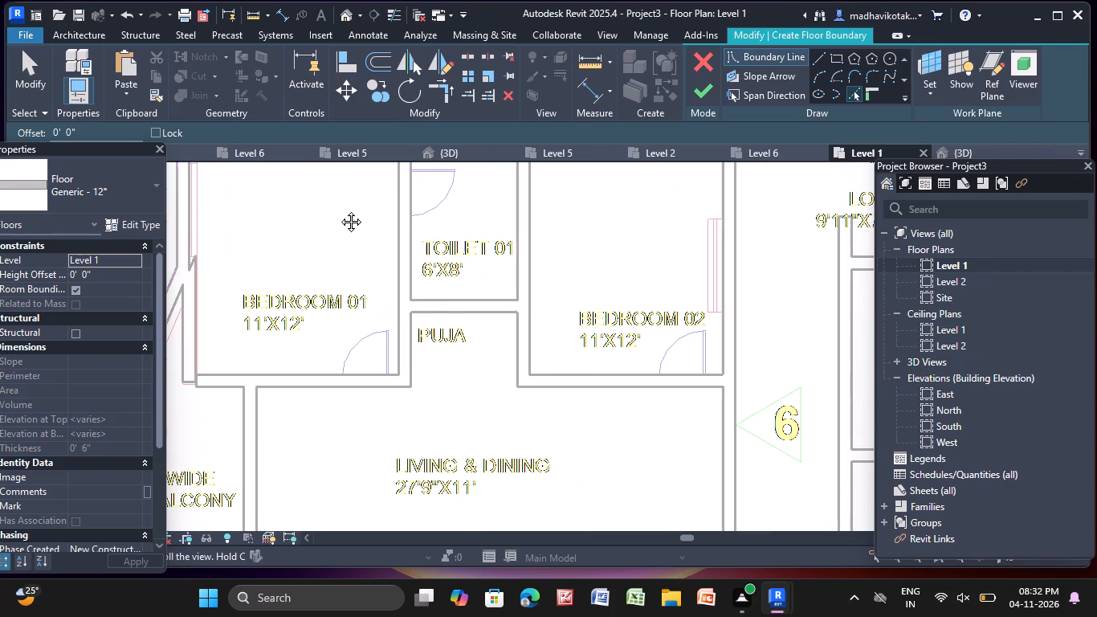
pyautogui.scroll(-4, 577, 229)
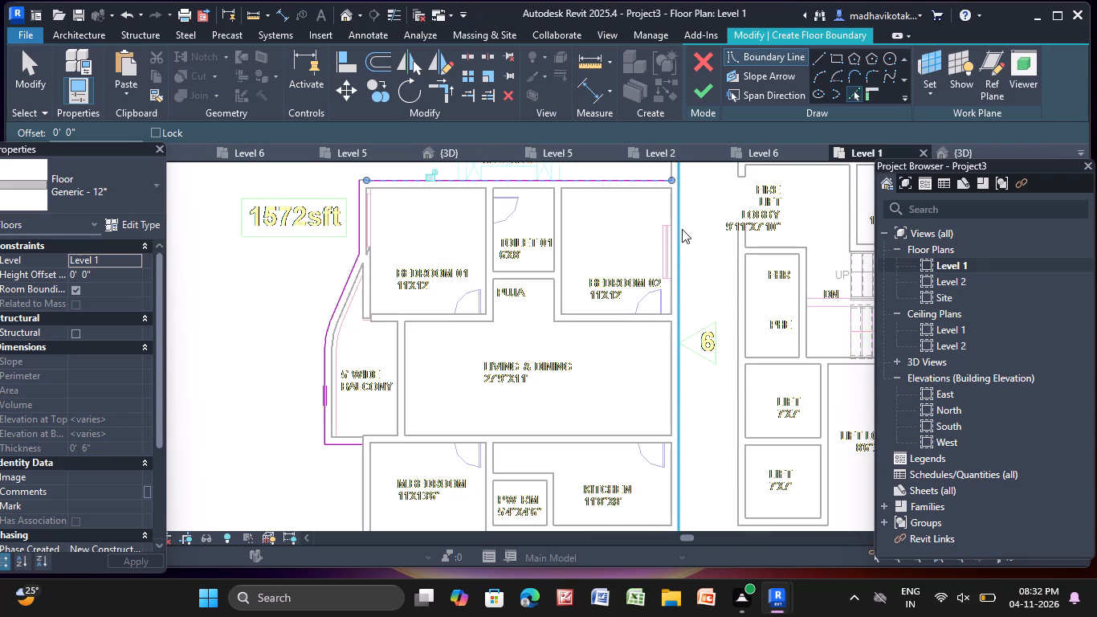
pyautogui.click(679, 229)
pyautogui.scroll(-4, 681, 279)
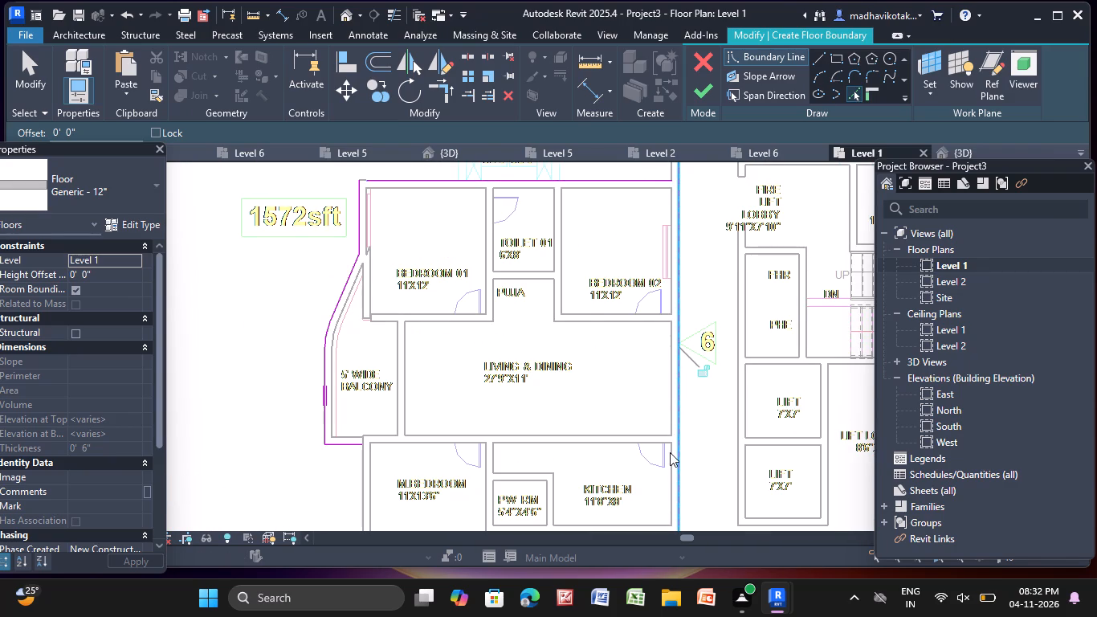
# Add the outer wall edge running along the M.Bedroom, M.Toilet and Utility to the floor boundary.
pyautogui.moveTo(670, 471); pyautogui.dragTo(662, 382, button='middle')
pyautogui.scroll(-1, 662, 382)
pyautogui.scroll(4, 655, 464)
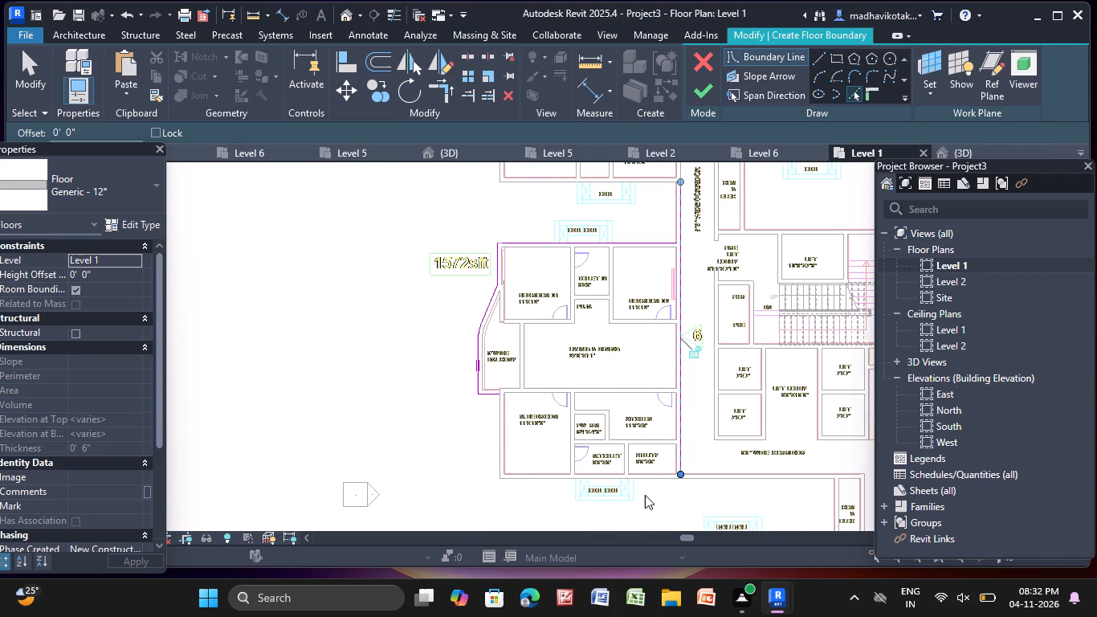
pyautogui.scroll(5, 644, 493)
pyautogui.scroll(-4, 646, 429)
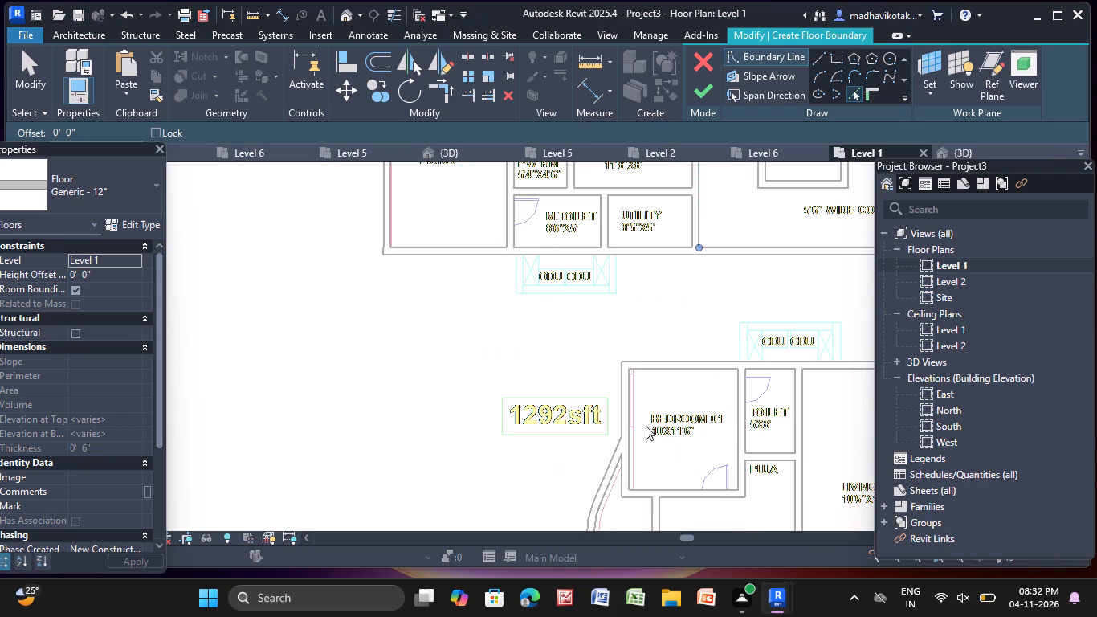
pyautogui.scroll(-5, 646, 421)
pyautogui.scroll(1, 573, 345)
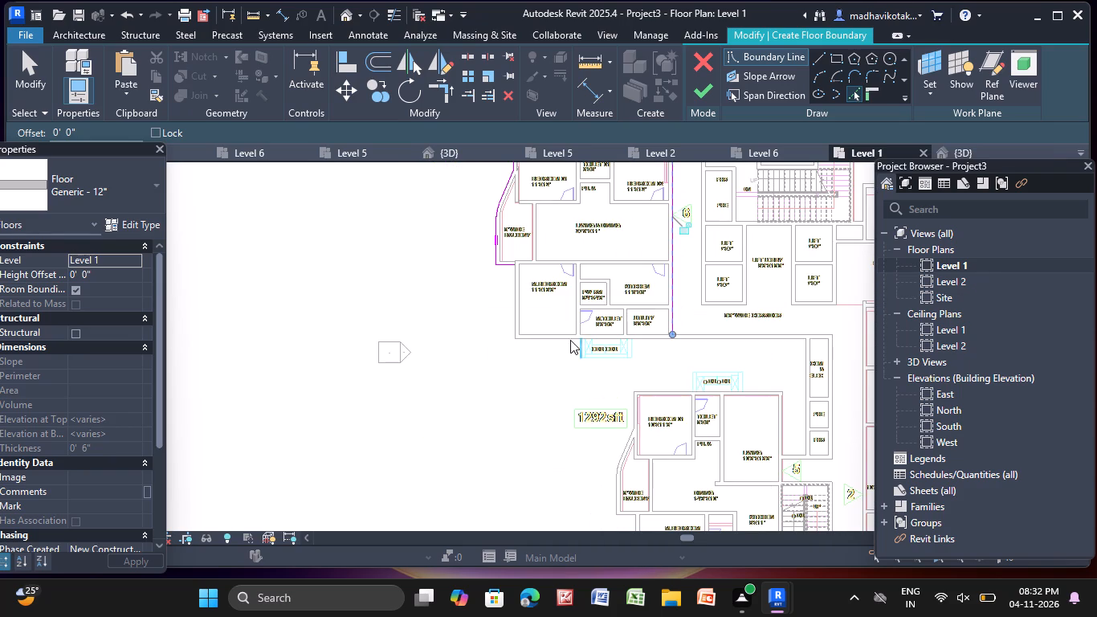
pyautogui.scroll(7, 570, 340)
pyautogui.scroll(2, 649, 332)
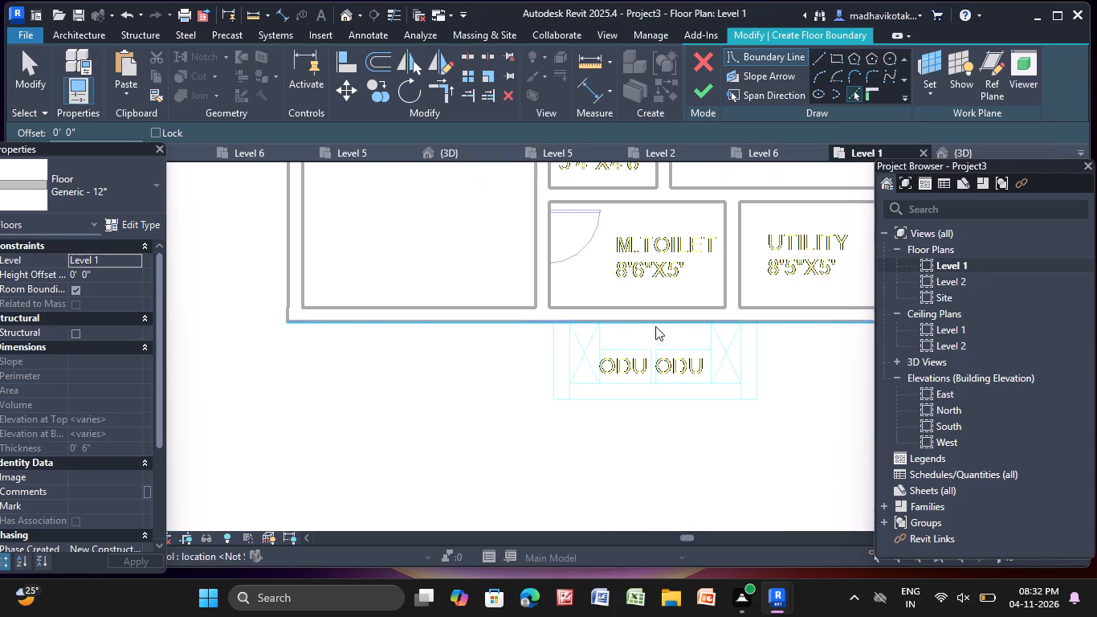
pyautogui.click(665, 322)
# Add the M.Bedroom's outer side wall edge below the balcony to the floor boundary and finish picking lines.
pyautogui.scroll(-3, 440, 330)
pyautogui.moveTo(438, 338); pyautogui.dragTo(452, 375, button='middle')
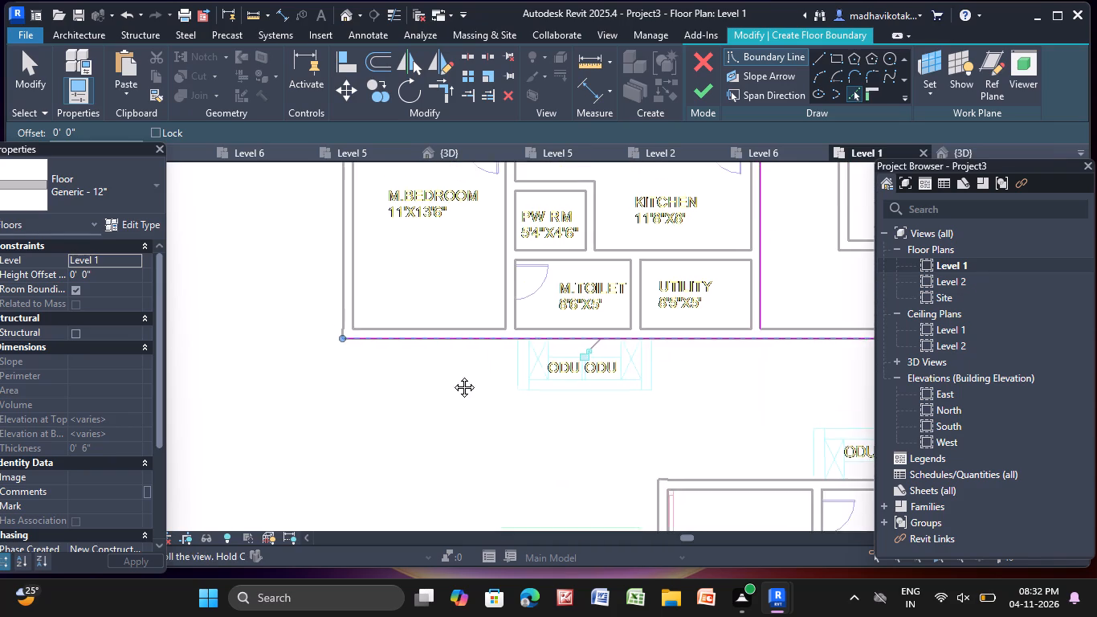
pyautogui.moveTo(452, 375); pyautogui.dragTo(538, 492, button='middle')
pyautogui.scroll(-1, 501, 443)
pyautogui.scroll(2, 470, 422)
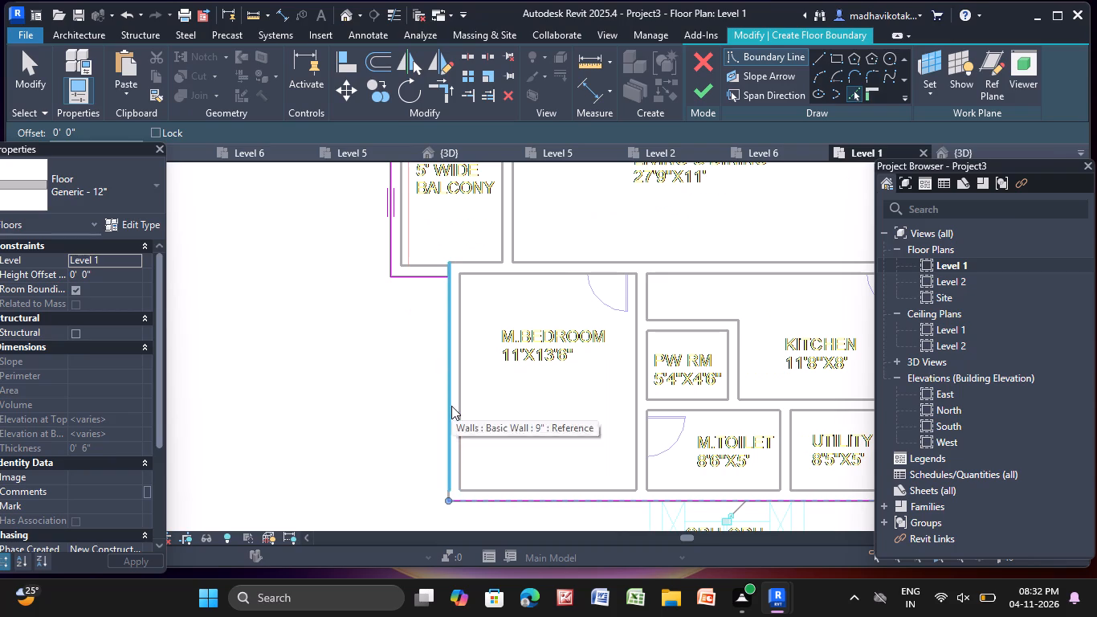
pyautogui.click(451, 404)
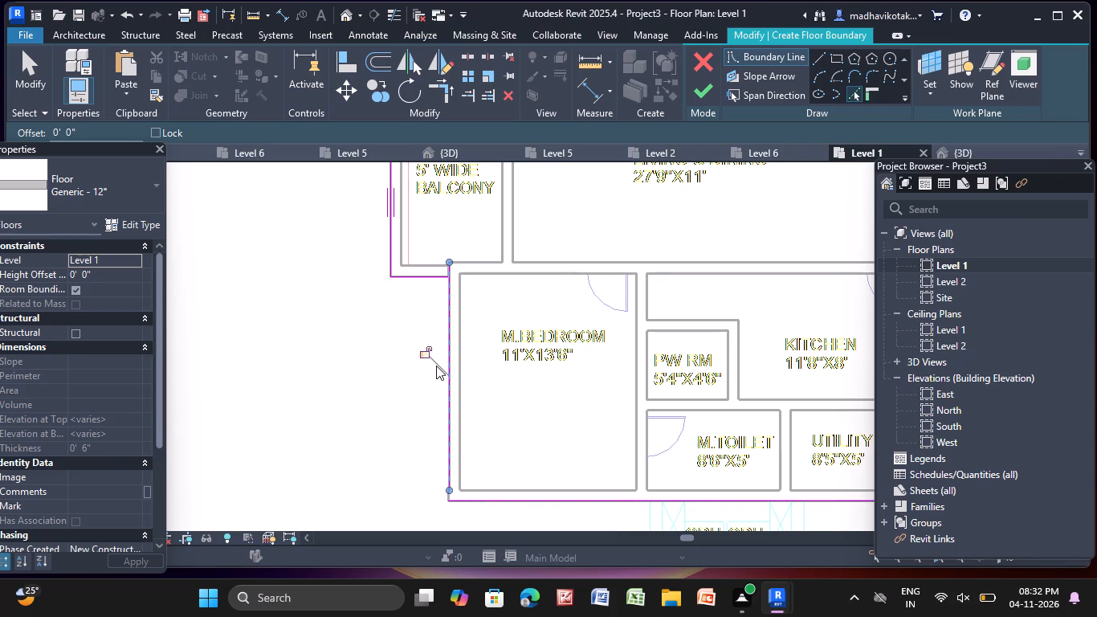
pyautogui.press('Escape')
pyautogui.press('Escape')
# Shorten the M.Bedroom side boundary line so its upper end meets the balcony's lower boundary line.
pyautogui.click(449, 264)
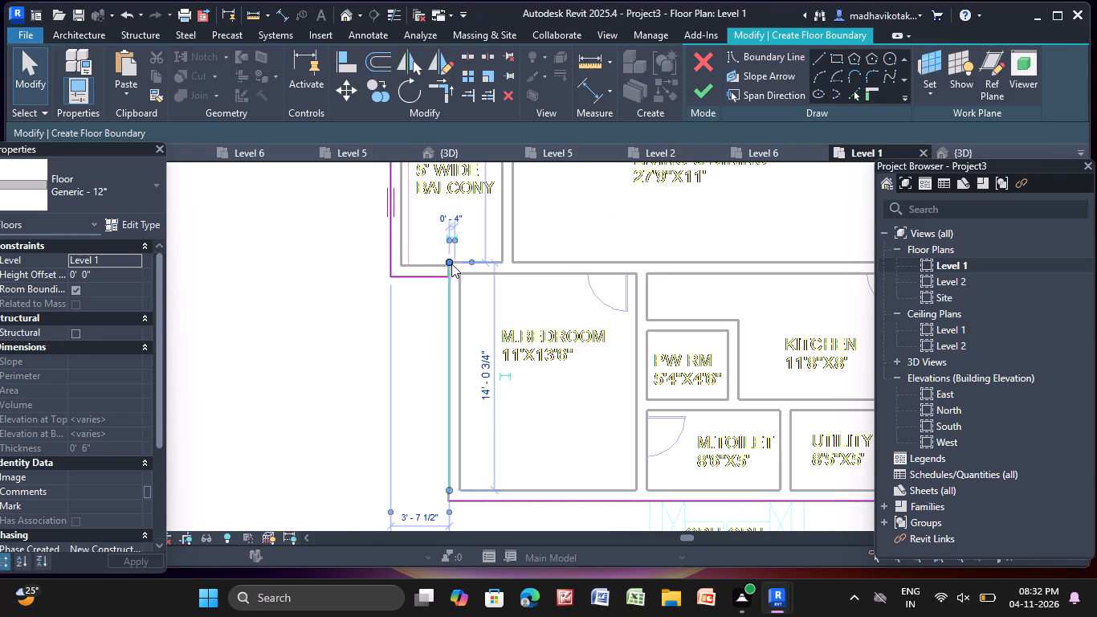
pyautogui.scroll(8, 451, 260)
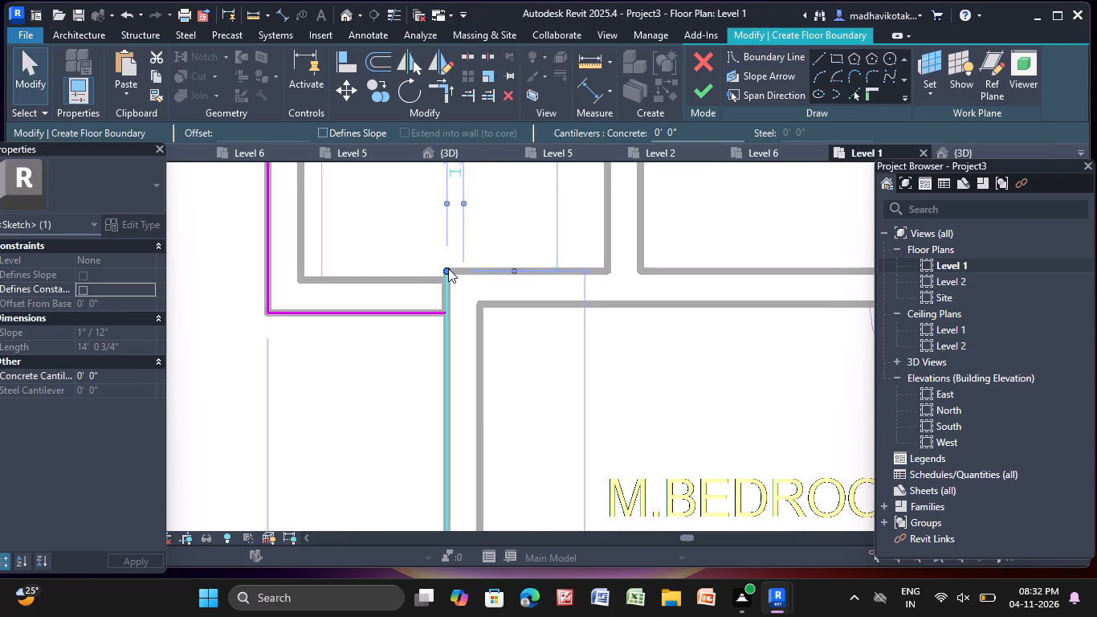
pyautogui.moveTo(448, 268); pyautogui.dragTo(438, 314)
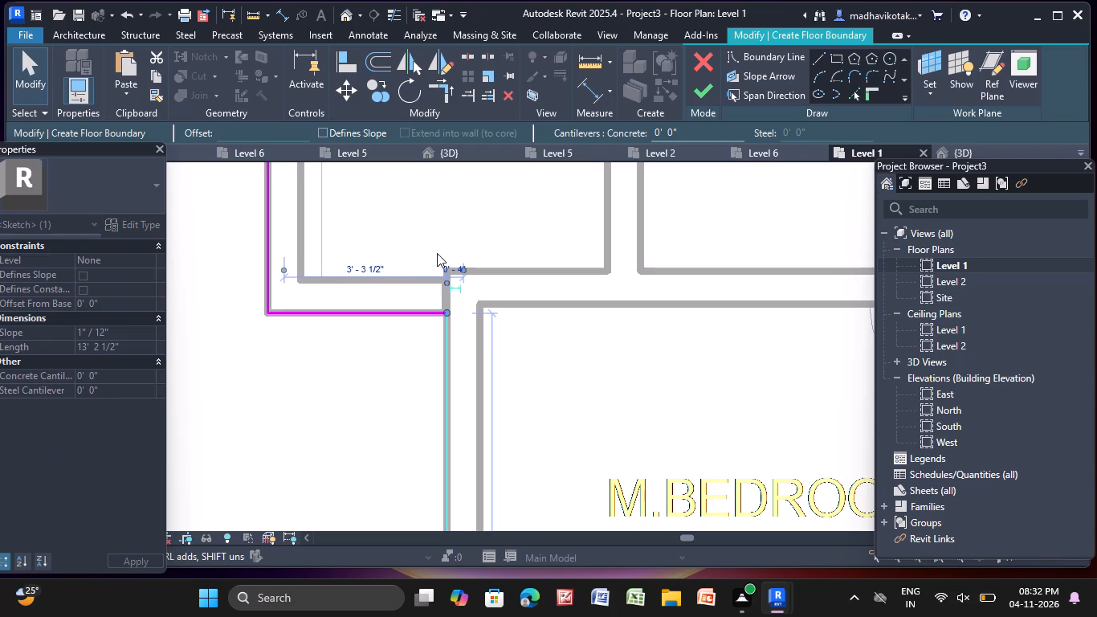
# Extend the outer boundary line along Bedroom 01's upper wall to meet the side boundary line at the corner.
pyautogui.scroll(-5, 439, 247)
pyautogui.moveTo(439, 247); pyautogui.dragTo(450, 616, button='middle')
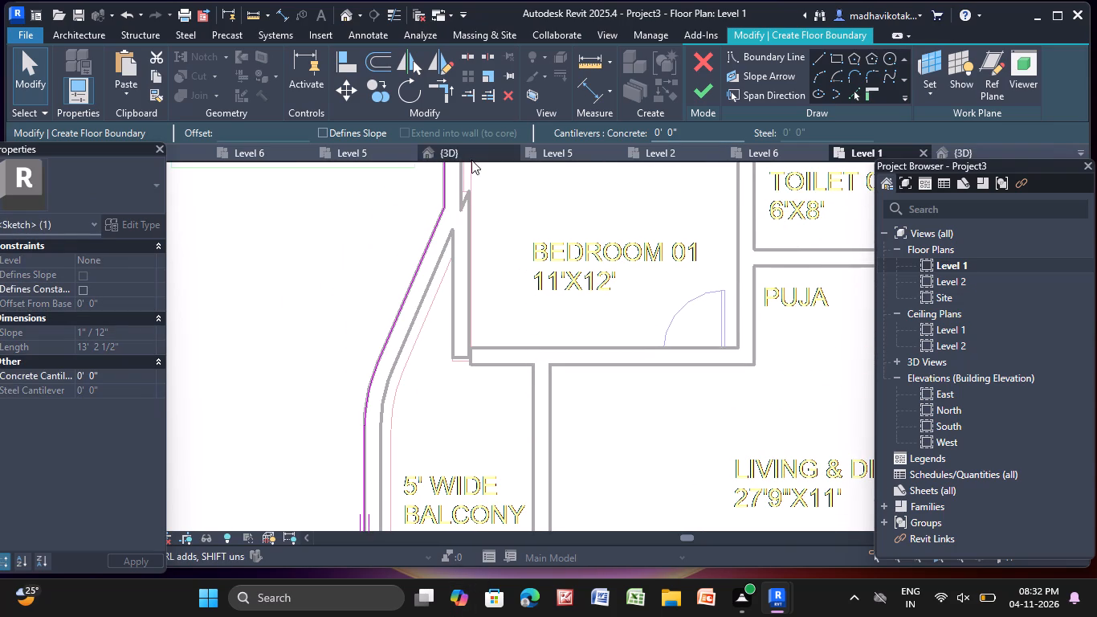
pyautogui.moveTo(498, 231); pyautogui.dragTo(447, 529, button='middle')
pyautogui.scroll(4, 395, 338)
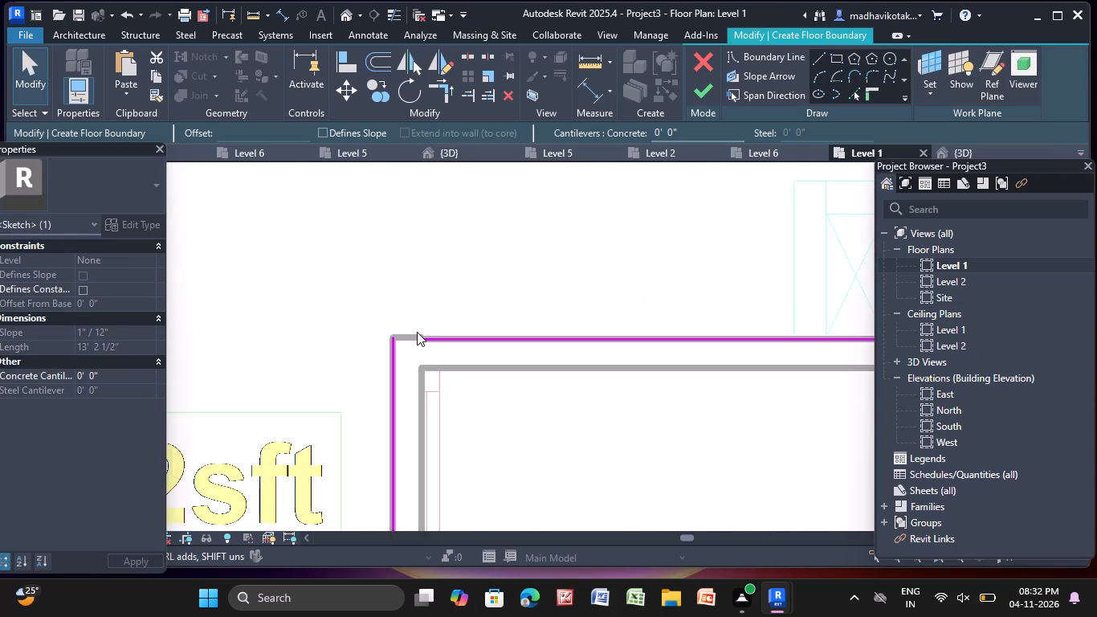
pyautogui.scroll(5, 418, 332)
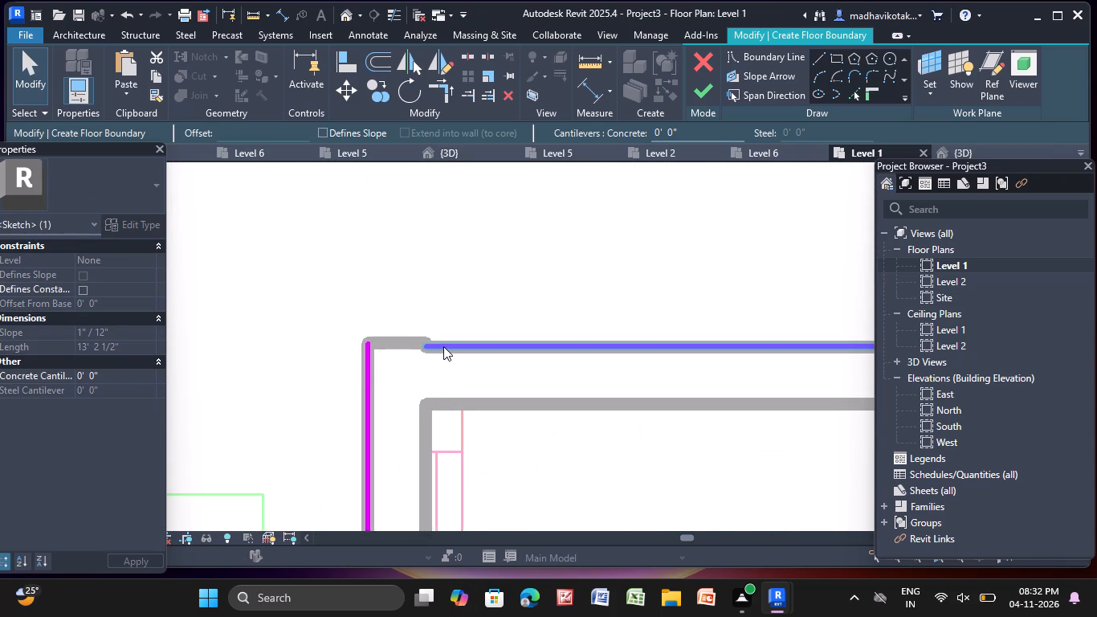
pyautogui.click(443, 346)
pyautogui.moveTo(426, 345); pyautogui.dragTo(395, 344)
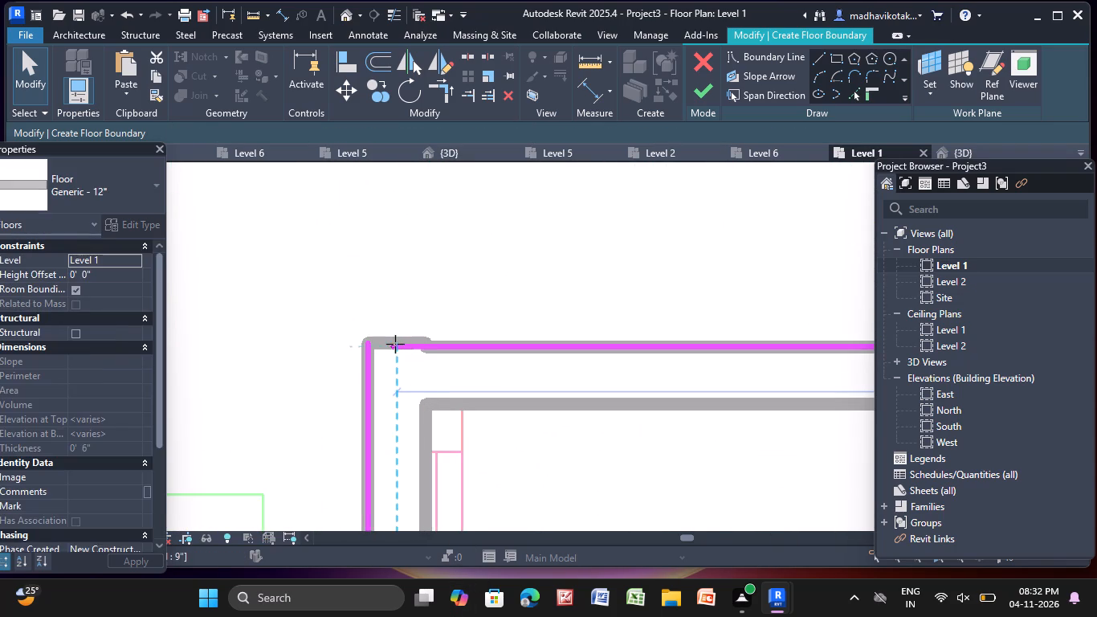
pyautogui.moveTo(395, 344); pyautogui.dragTo(369, 347)
pyautogui.press('Escape')
# Shorten the corridor-side boundary line so its upper end aligns with the boundary line along Bedroom 02's upper wall.
pyautogui.scroll(-6, 520, 264)
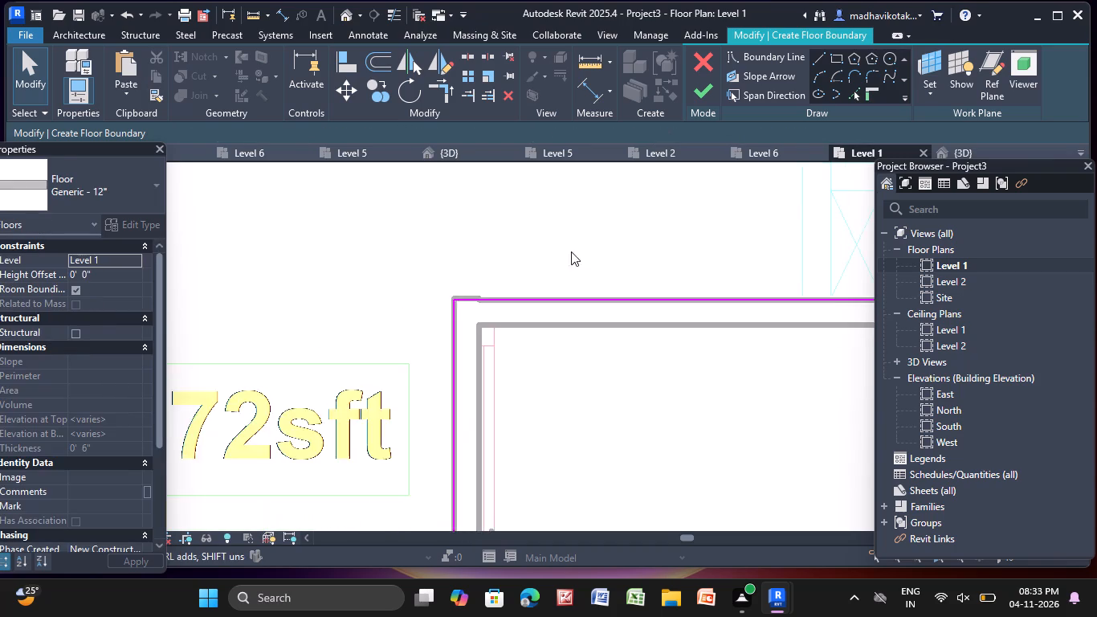
pyautogui.scroll(-7, 589, 247)
pyautogui.moveTo(736, 304); pyautogui.dragTo(309, 219, button='middle')
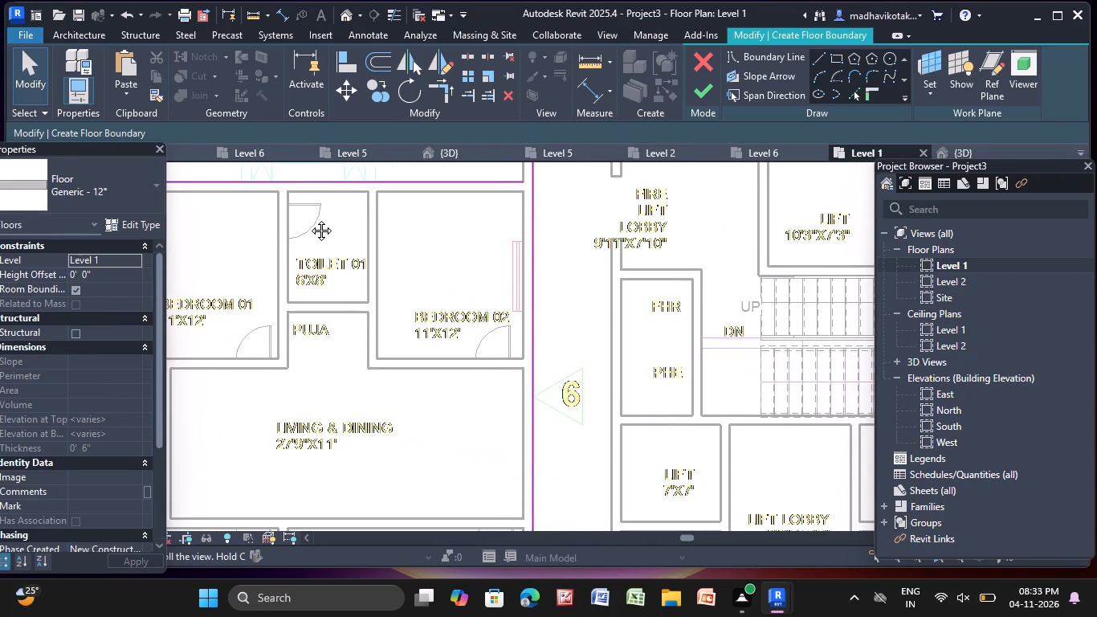
pyautogui.moveTo(309, 219); pyautogui.dragTo(282, 415, button='middle')
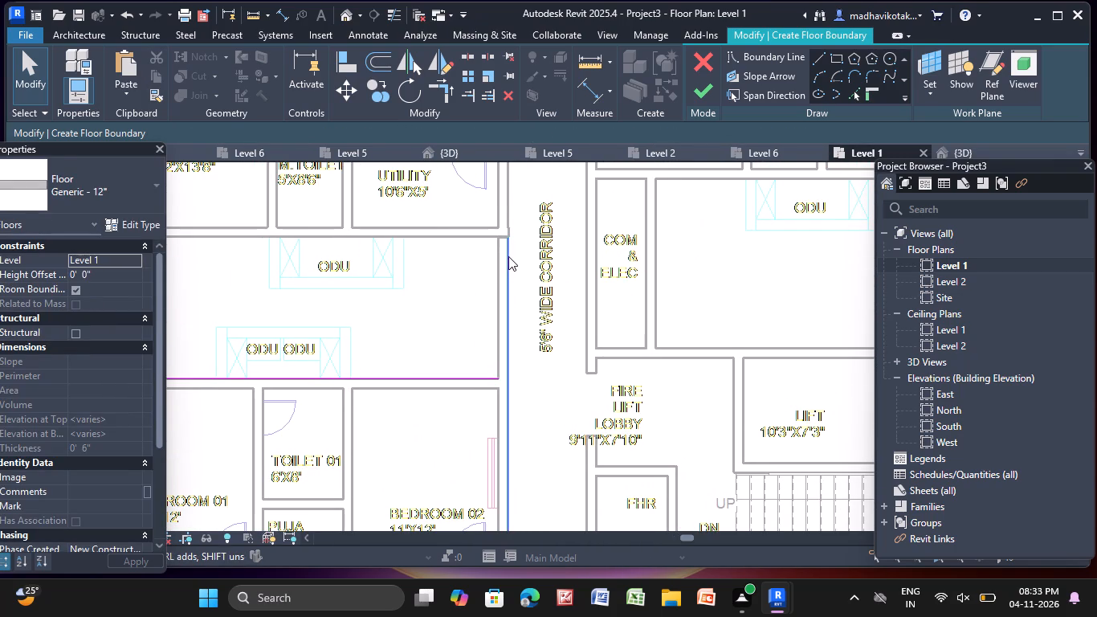
pyautogui.click(510, 256)
pyautogui.scroll(8, 510, 256)
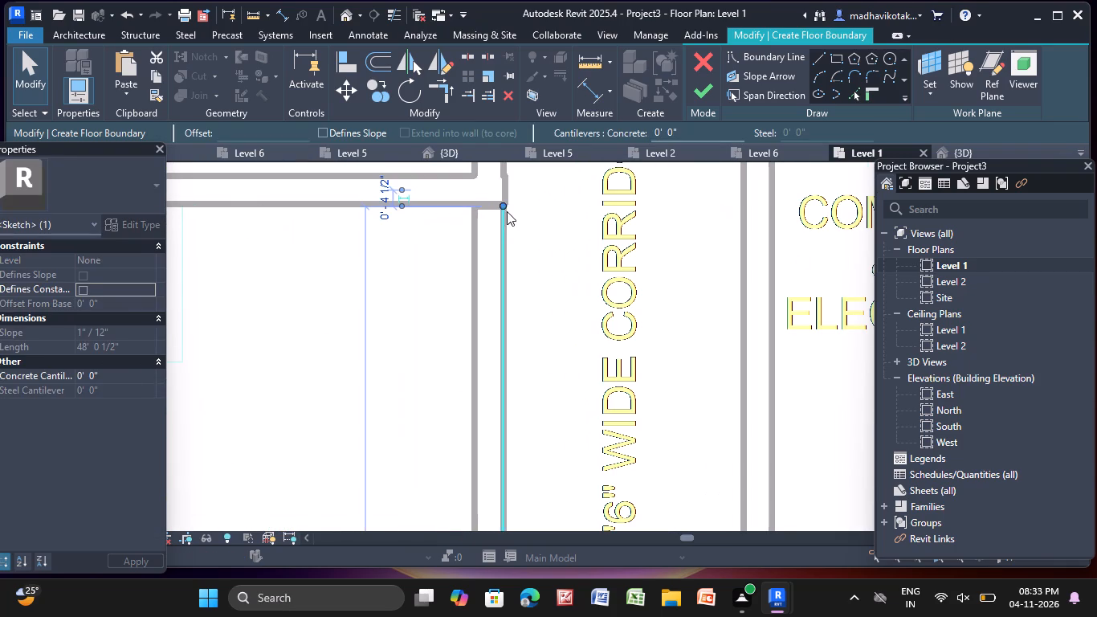
pyautogui.moveTo(503, 202); pyautogui.dragTo(507, 451)
pyautogui.moveTo(510, 444); pyautogui.dragTo(516, 286, button='middle')
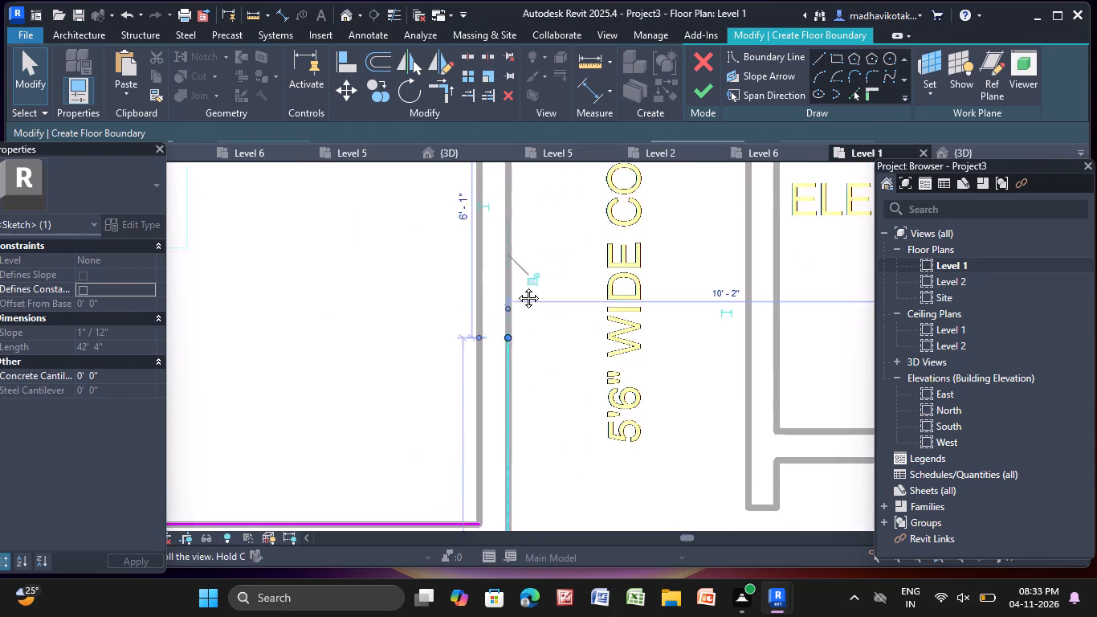
pyautogui.moveTo(516, 286); pyautogui.dragTo(527, 49, button='middle')
pyautogui.moveTo(583, 362); pyautogui.dragTo(567, 466, button='middle')
pyautogui.moveTo(532, 194); pyautogui.dragTo(521, 296, button='middle')
pyautogui.moveTo(494, 263); pyautogui.dragTo(491, 415)
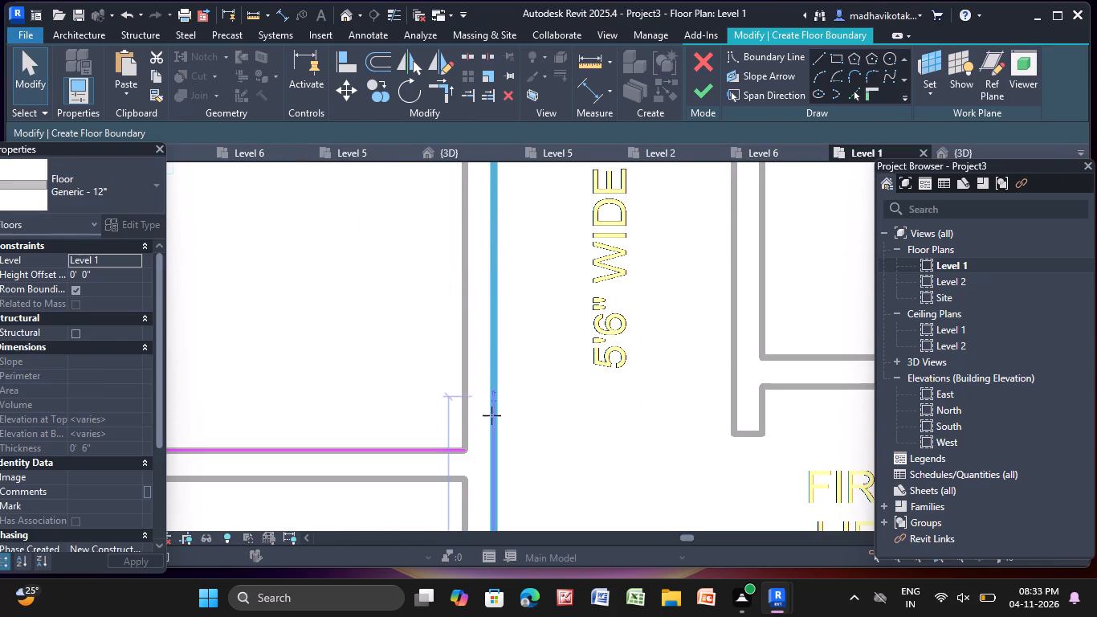
pyautogui.moveTo(491, 415); pyautogui.dragTo(493, 453)
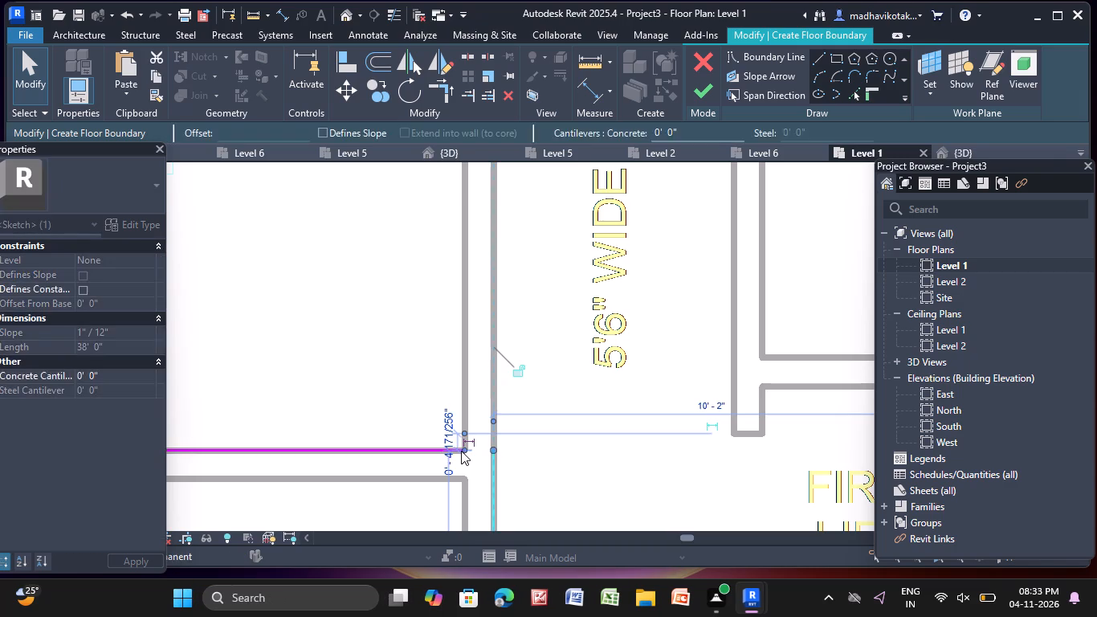
pyautogui.press('Escape')
# Extend the upper boundary line past Bedroom 02 to meet the upper end of the corridor-side line.
pyautogui.click(461, 448)
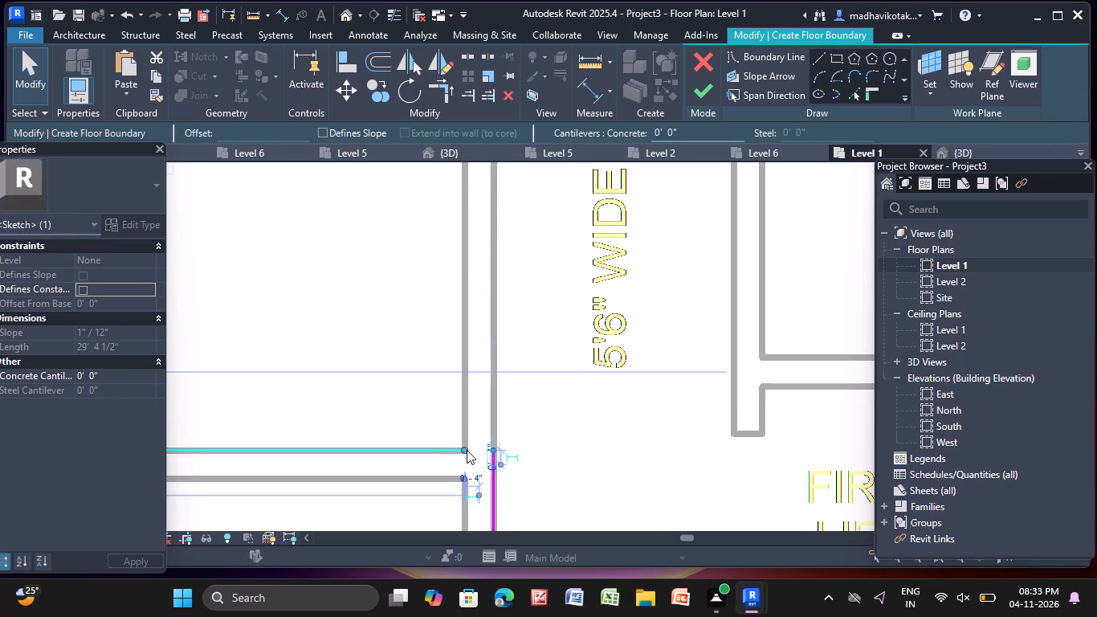
pyautogui.moveTo(466, 450); pyautogui.dragTo(492, 454)
pyautogui.press('Escape')
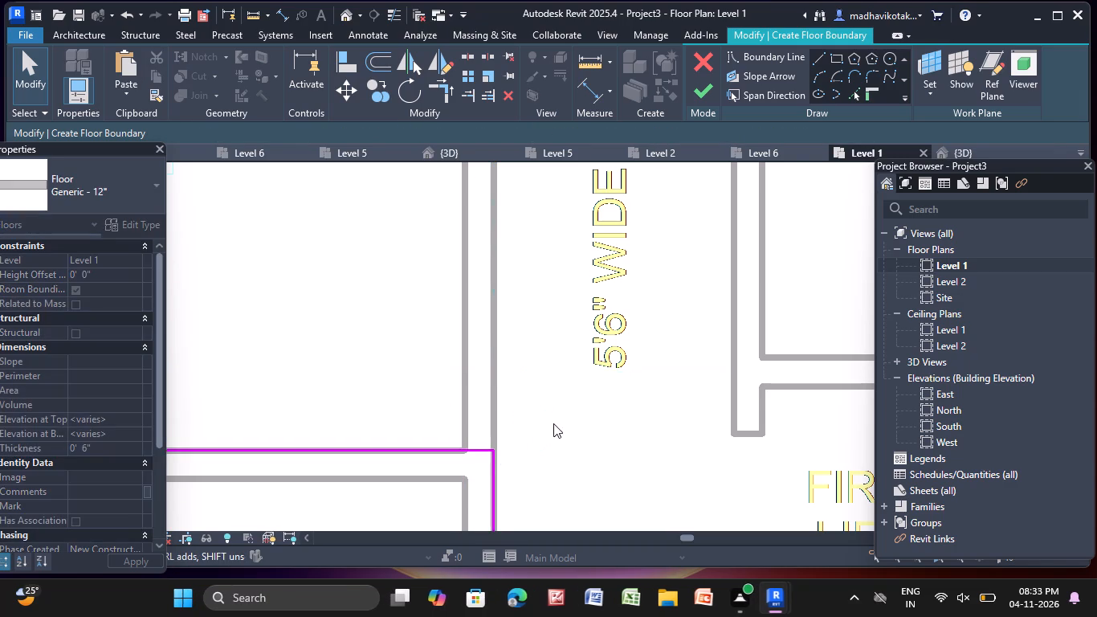
# Shorten the outer boundary line below the M.Toilet and Utility so it ends near the corridor-side boundary line.
pyautogui.scroll(-14, 553, 420)
pyautogui.moveTo(553, 421); pyautogui.dragTo(561, 30, button='middle')
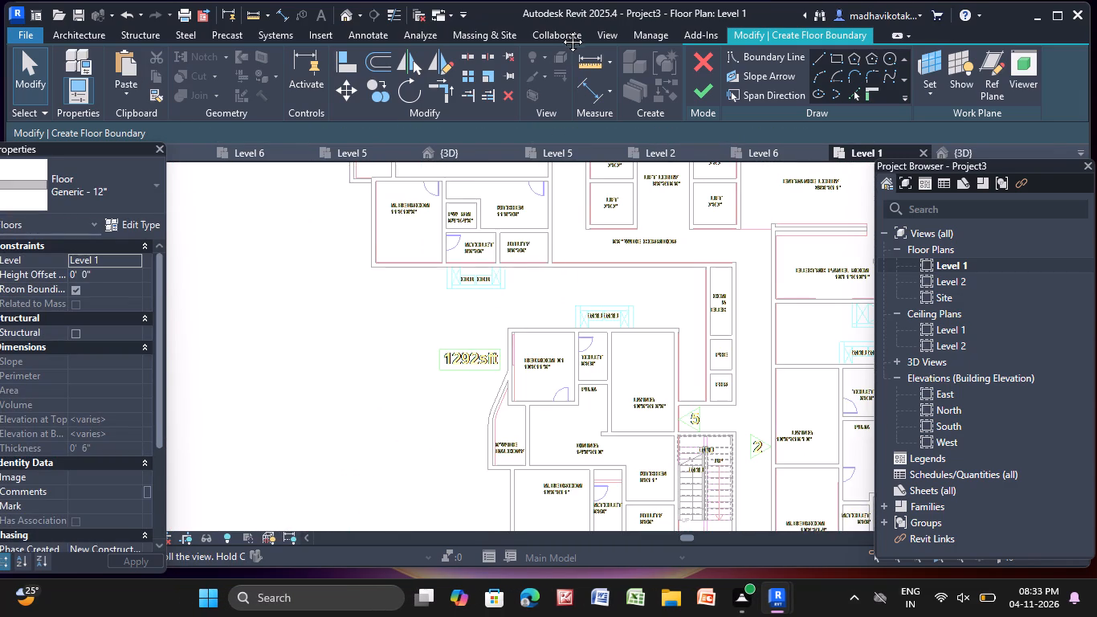
pyautogui.moveTo(561, 30); pyautogui.dragTo(561, 34, button='middle')
pyautogui.moveTo(606, 301); pyautogui.dragTo(589, 390, button='middle')
pyautogui.scroll(-1, 589, 350)
pyautogui.scroll(5, 611, 372)
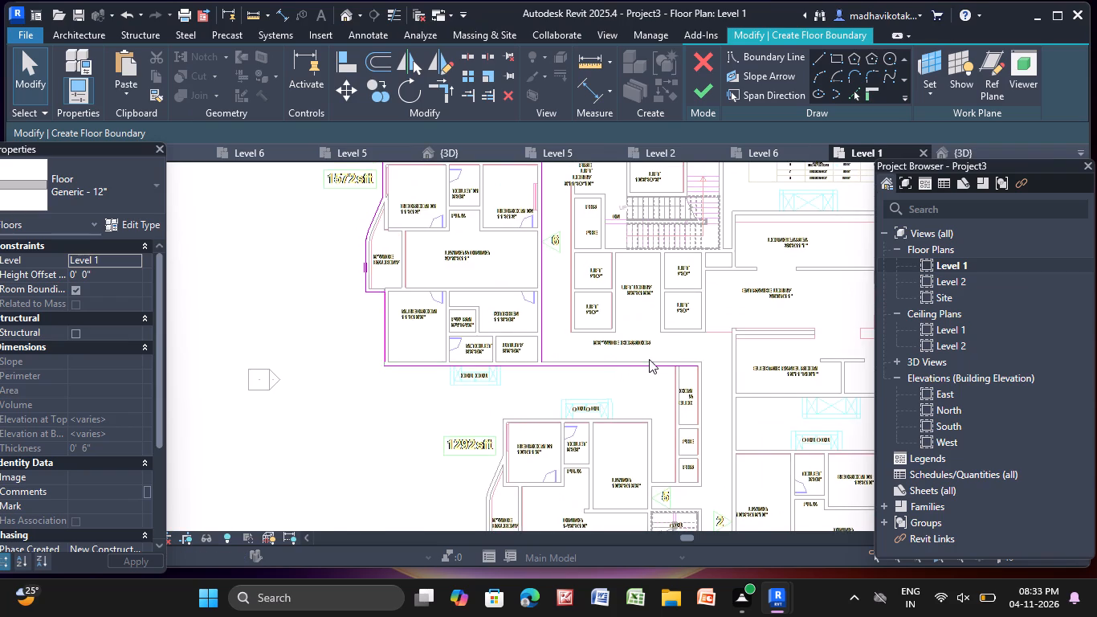
pyautogui.click(659, 360)
pyautogui.scroll(2, 744, 370)
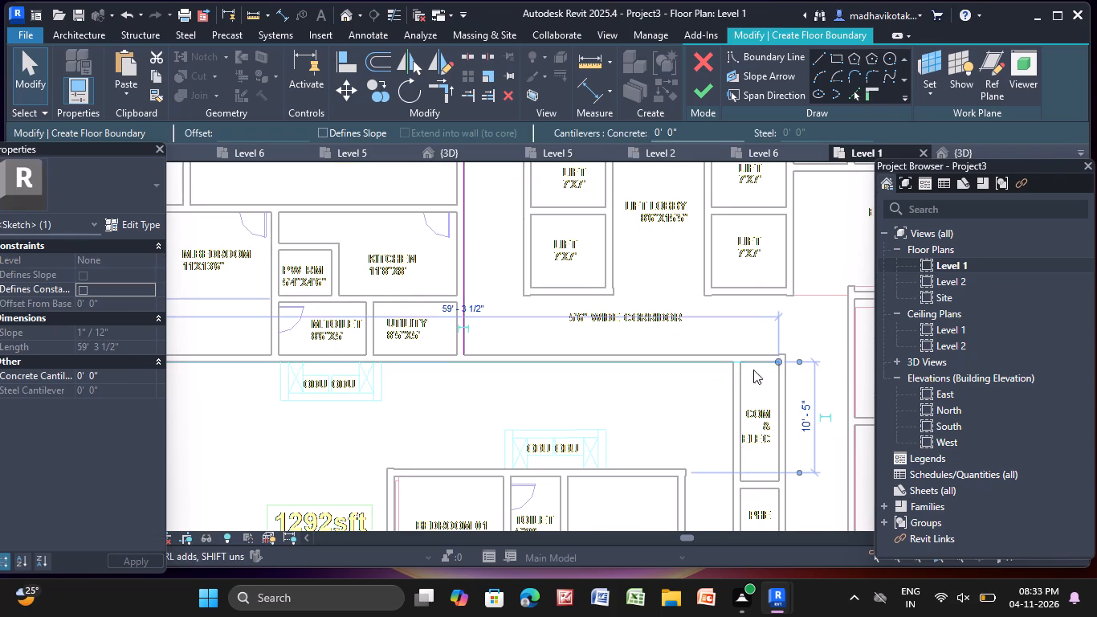
pyautogui.scroll(1, 753, 370)
pyautogui.moveTo(792, 357); pyautogui.dragTo(341, 363)
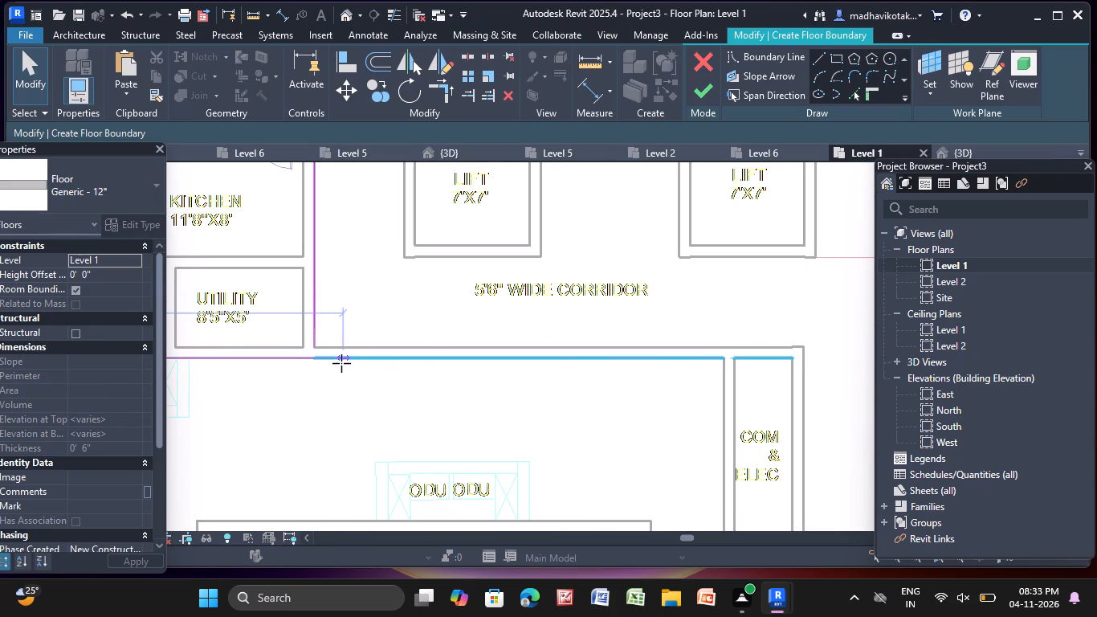
pyautogui.moveTo(341, 363); pyautogui.dragTo(313, 355)
pyautogui.press('Escape')
# Extend the corridor-side boundary line past the Utility down to the level of the lower outer boundary line.
pyautogui.scroll(6, 331, 353)
pyautogui.moveTo(358, 380); pyautogui.dragTo(730, 389, button='middle')
pyautogui.scroll(3, 693, 401)
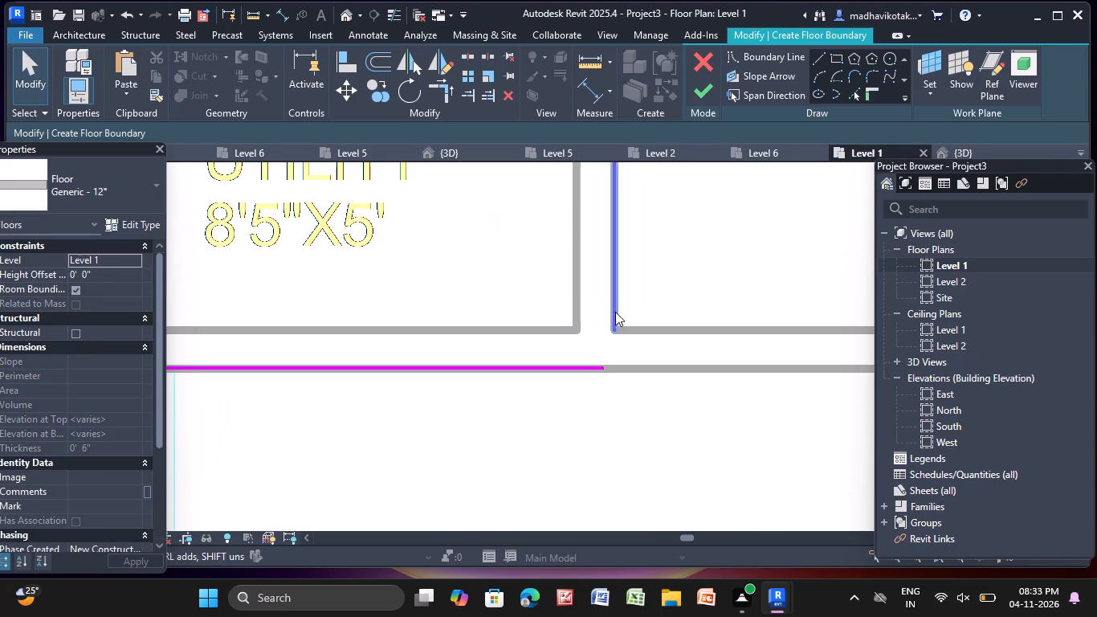
pyautogui.click(614, 311)
pyautogui.scroll(5, 617, 325)
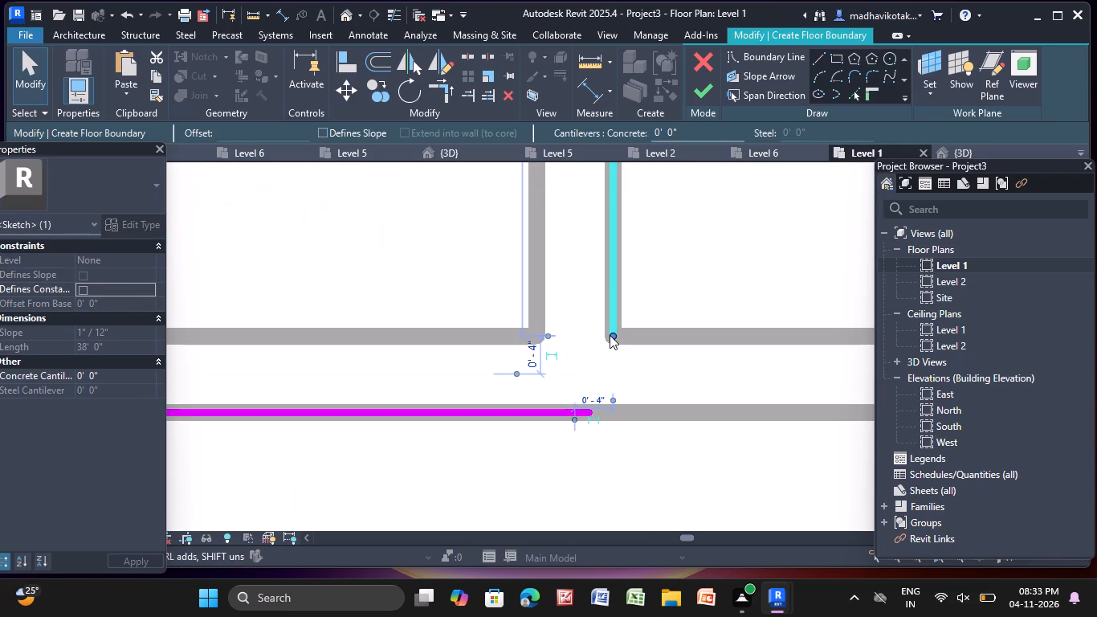
pyautogui.moveTo(613, 335); pyautogui.dragTo(611, 412)
pyautogui.press('Escape')
# Extend the lower outer boundary line to meet the corridor-side line at the Utility corner.
pyautogui.click(583, 413)
pyautogui.scroll(5, 597, 416)
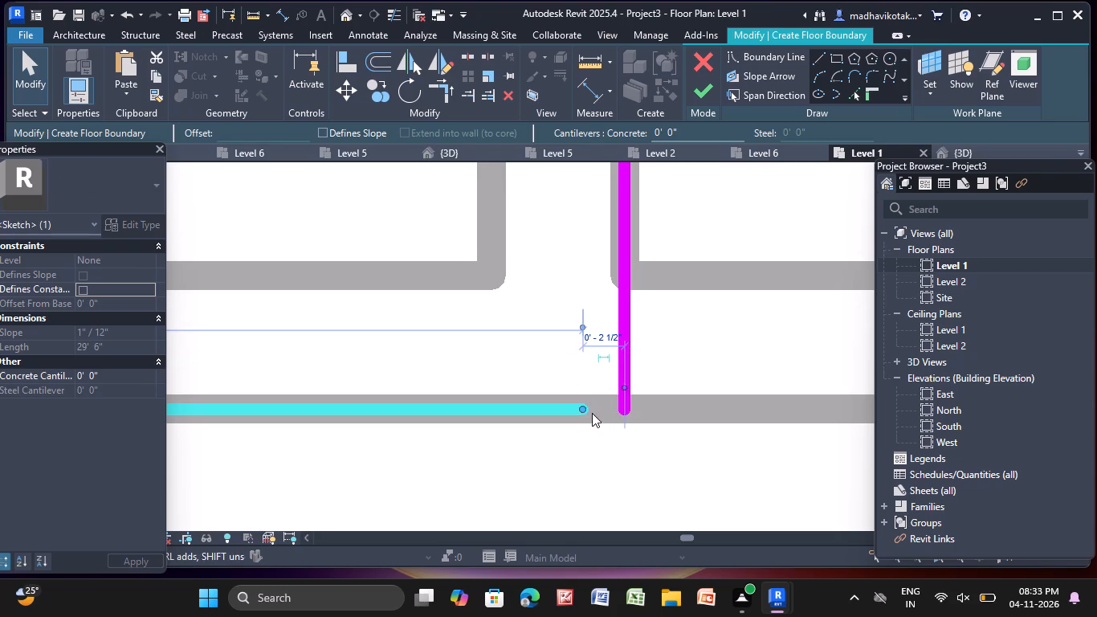
pyautogui.moveTo(582, 408); pyautogui.dragTo(632, 409)
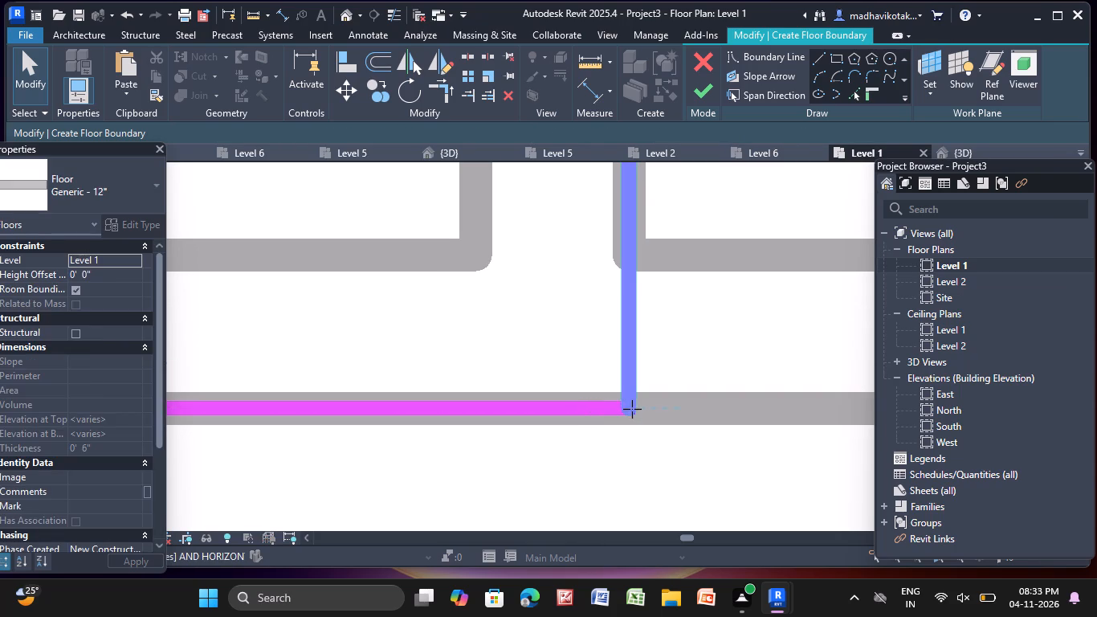
pyautogui.moveTo(632, 409); pyautogui.dragTo(635, 407)
pyautogui.press('Escape')
# Extend the M.Bedroom side boundary line down to meet the lower outer boundary line at the corner.
pyautogui.scroll(-8, 670, 315)
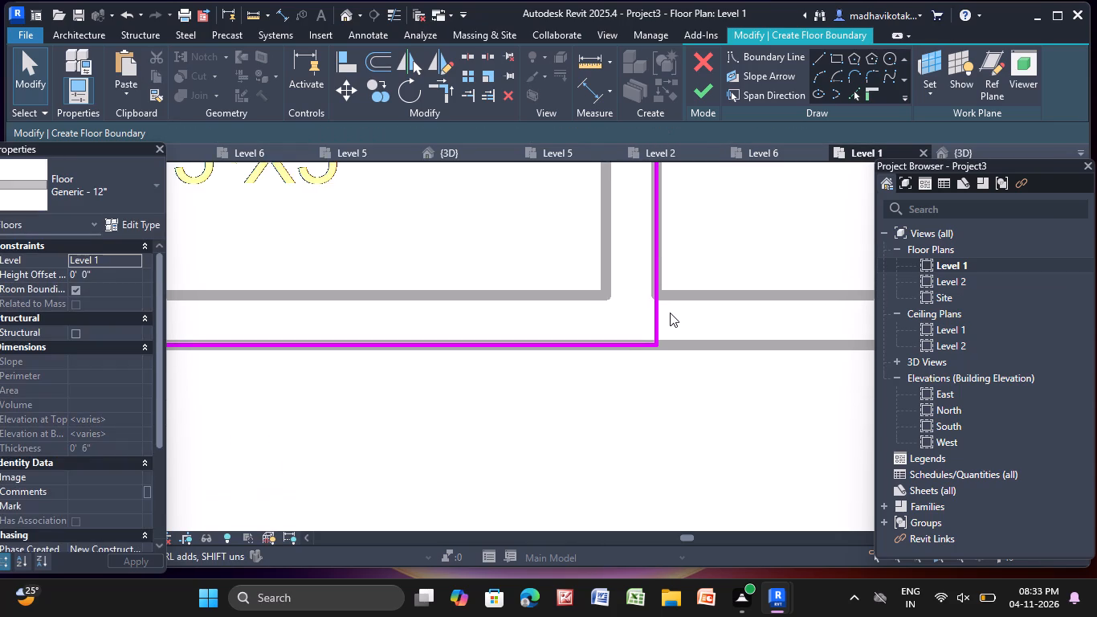
pyautogui.scroll(-15, 672, 303)
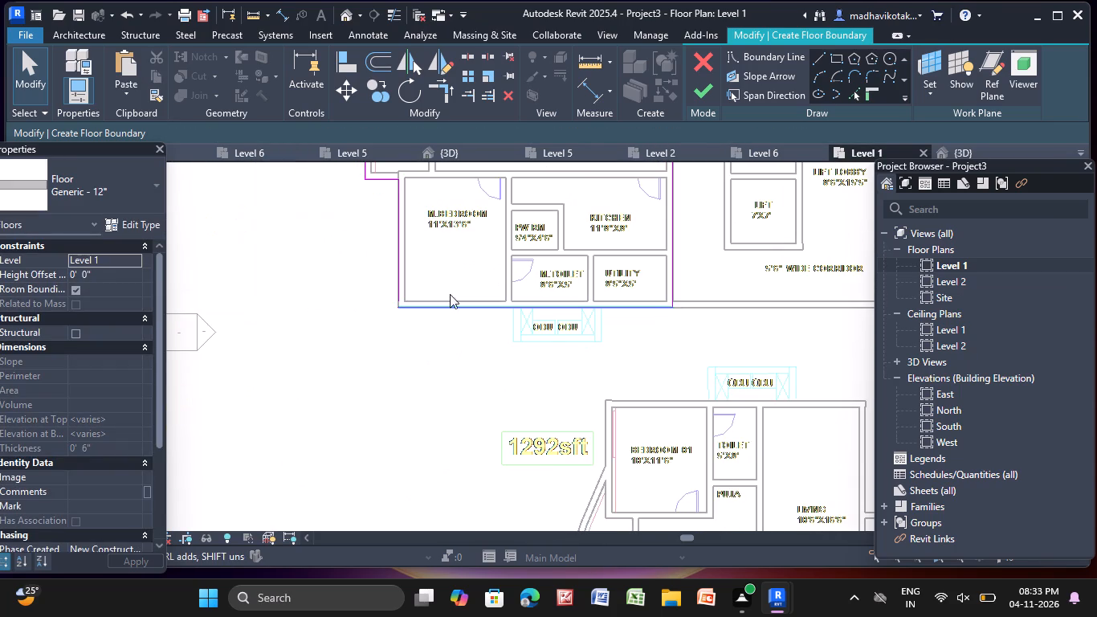
pyautogui.scroll(9, 332, 264)
pyautogui.click(483, 328)
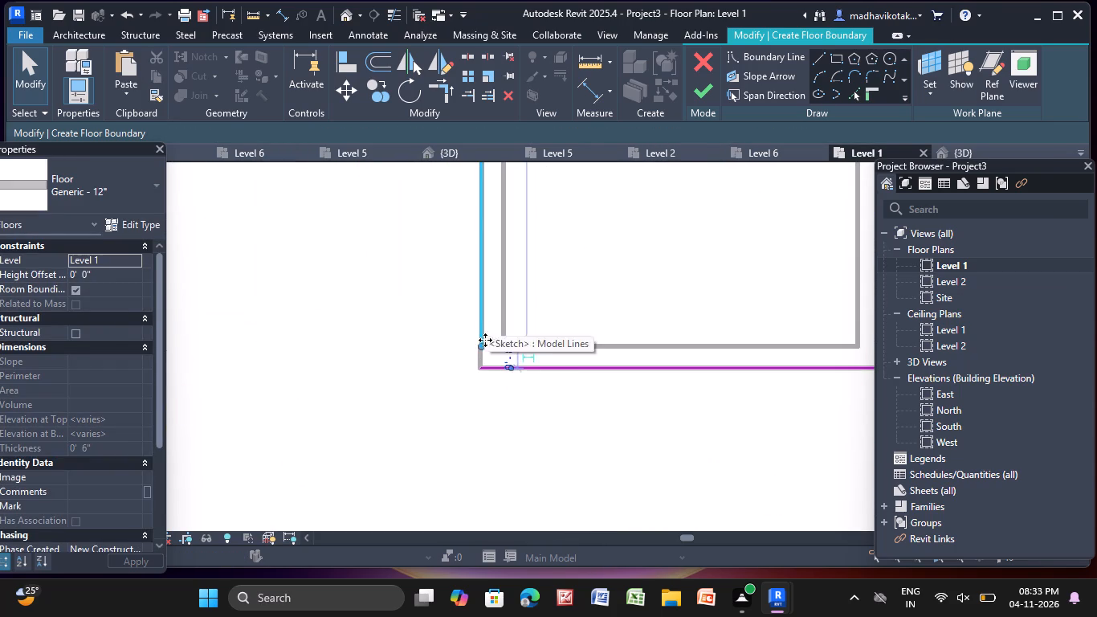
pyautogui.scroll(10, 490, 358)
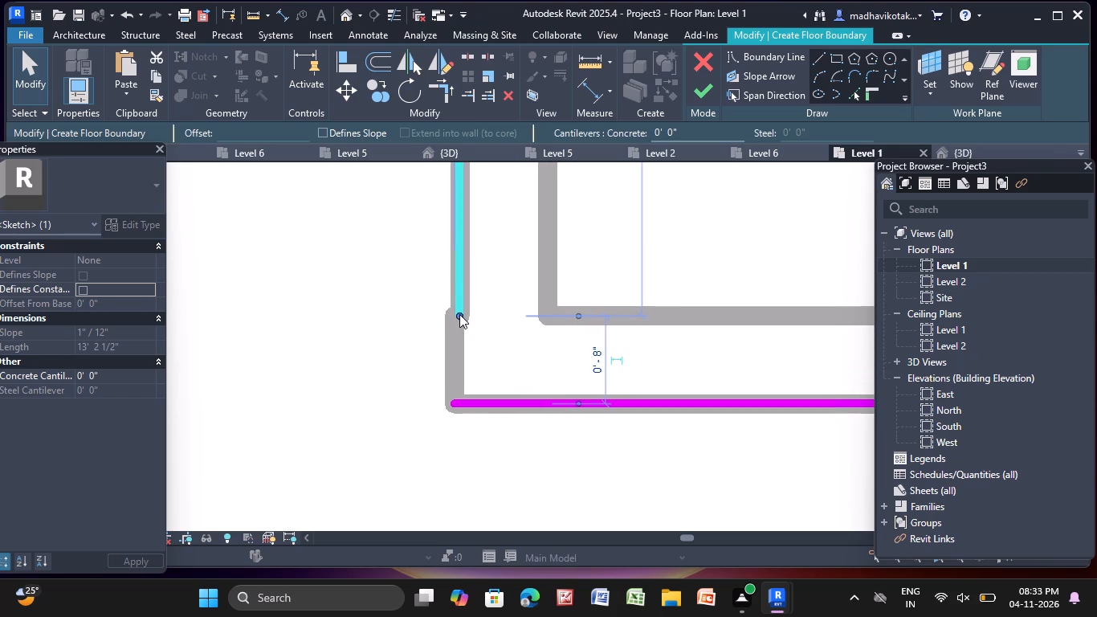
pyautogui.moveTo(460, 314); pyautogui.dragTo(460, 406)
pyautogui.press('Escape')
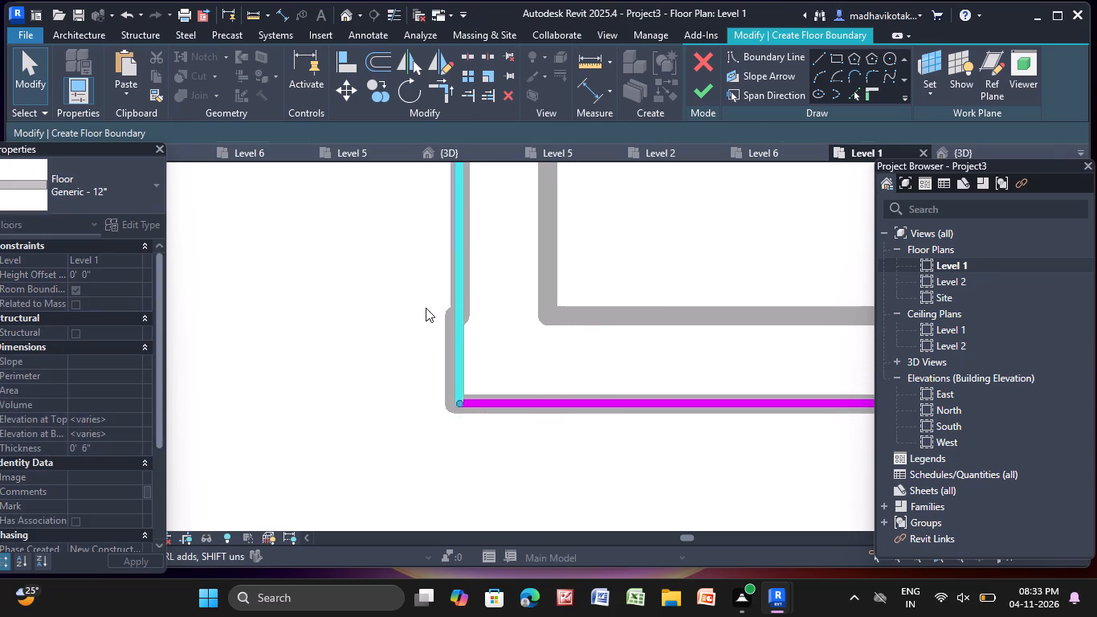
# Check the 1572sft unit's floor boundary for gaps around the M.Bedroom, balcony, bedrooms and corridor side.
pyautogui.scroll(-6, 431, 290)
pyautogui.scroll(-6, 491, 247)
pyautogui.moveTo(528, 235); pyautogui.dragTo(535, 403, button='middle')
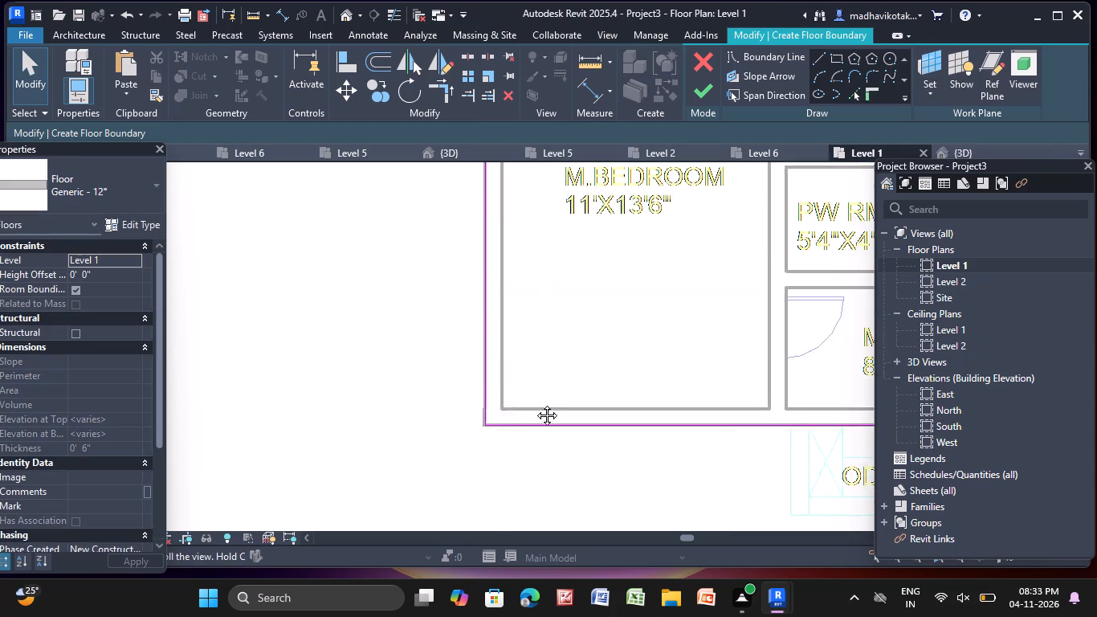
pyautogui.moveTo(535, 403); pyautogui.dragTo(551, 616, button='middle')
pyautogui.scroll(3, 487, 287)
pyautogui.scroll(3, 513, 349)
pyautogui.scroll(-3, 520, 337)
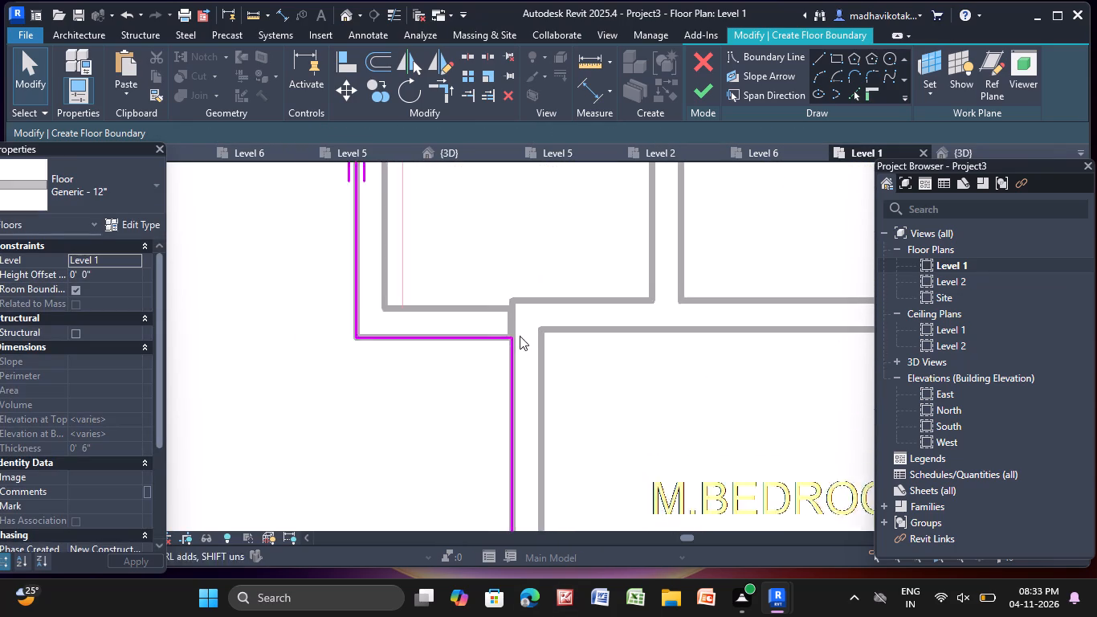
pyautogui.scroll(-10, 520, 336)
pyautogui.scroll(-4, 628, 299)
pyautogui.moveTo(629, 299); pyautogui.dragTo(529, 374, button='middle')
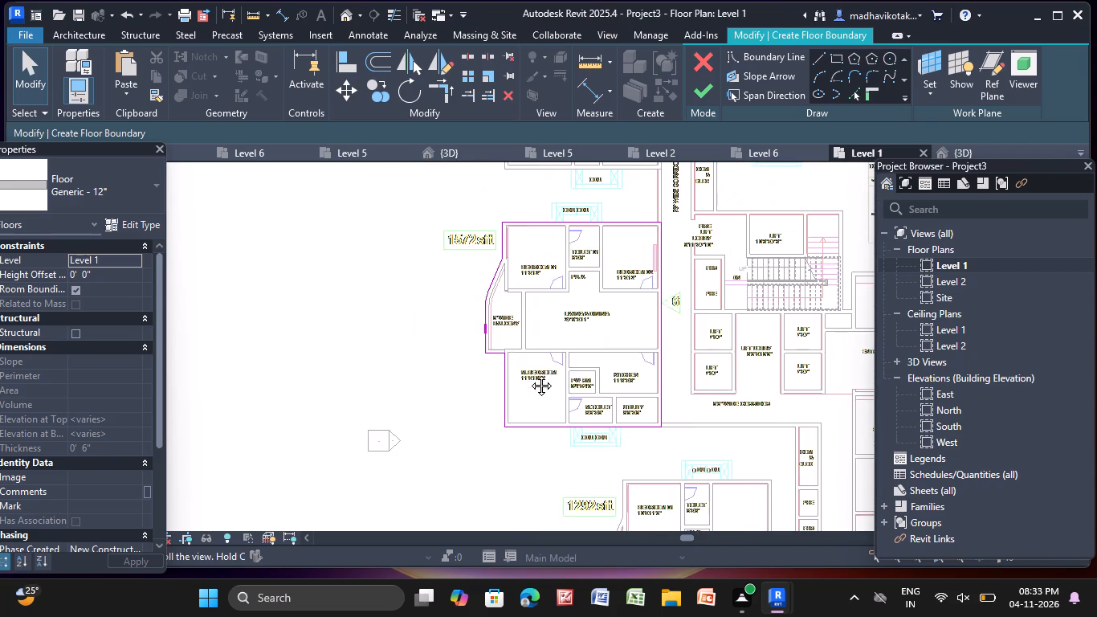
pyautogui.moveTo(529, 374); pyautogui.dragTo(504, 397, button='middle')
pyautogui.scroll(4, 594, 333)
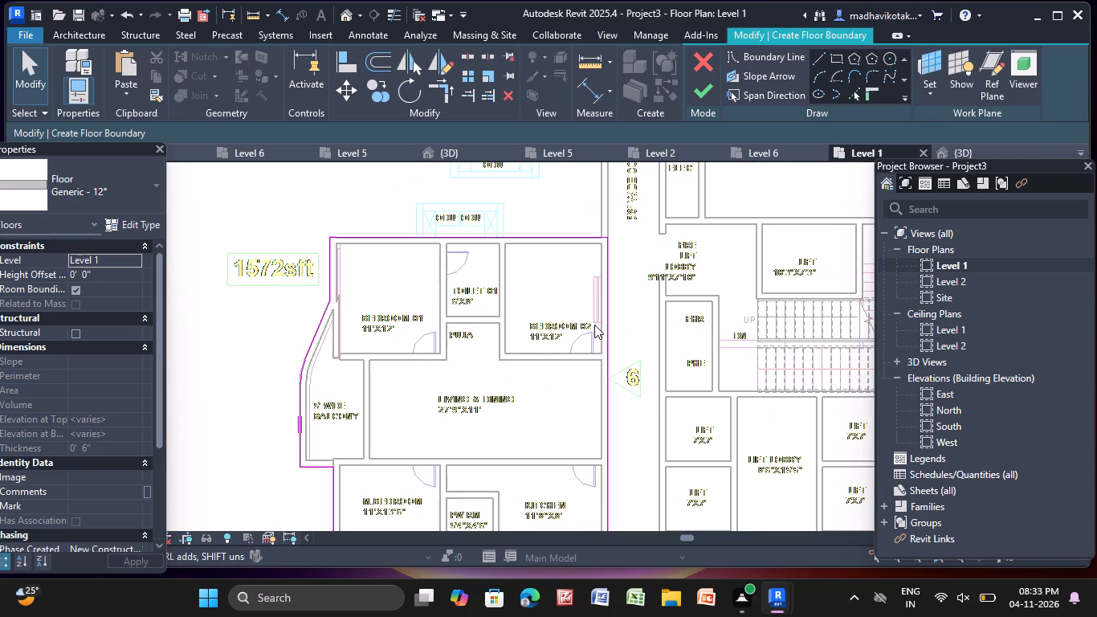
pyautogui.scroll(4, 526, 236)
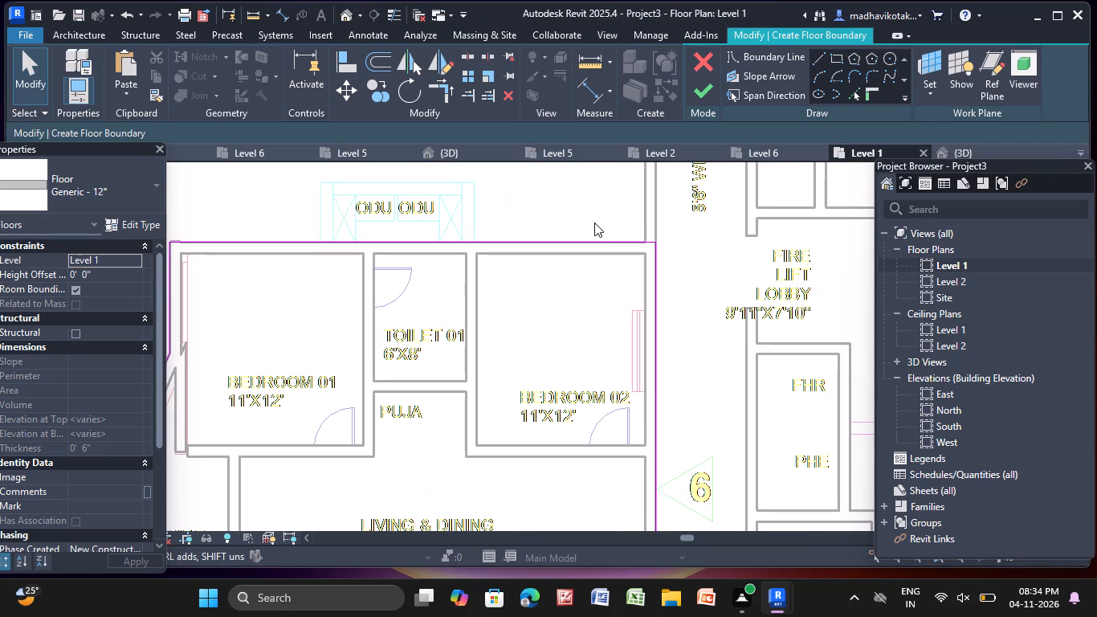
pyautogui.moveTo(532, 219); pyautogui.dragTo(649, 248, button='middle')
pyautogui.scroll(-2, 648, 239)
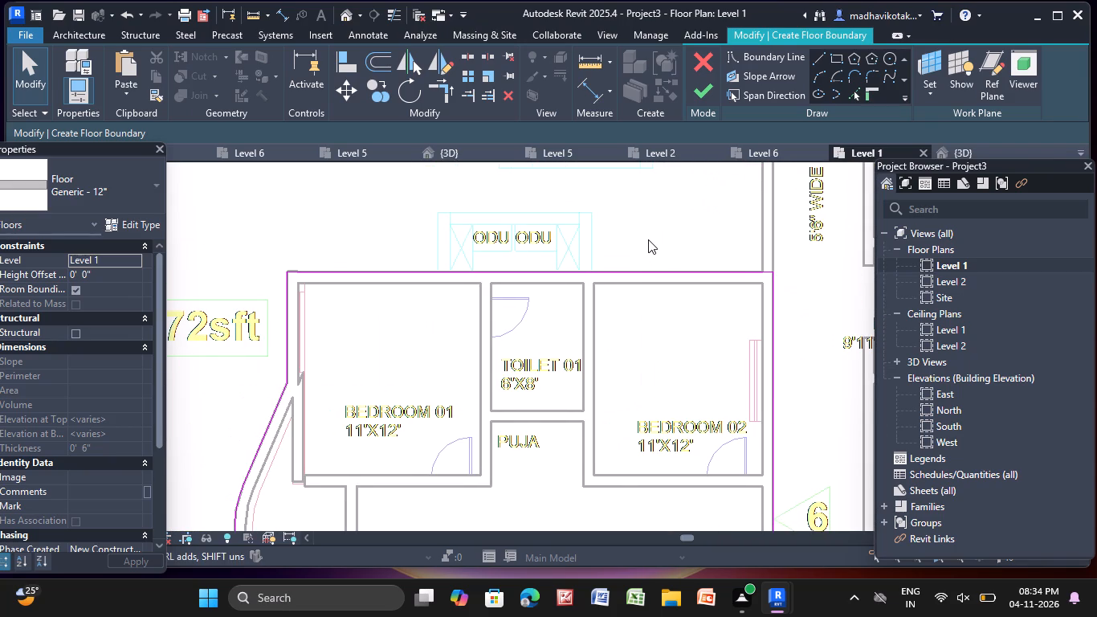
pyautogui.scroll(-3, 648, 239)
# Finish the boundary sketch to create the 1572sft unit's floor and clear the selection.
pyautogui.click(712, 84)
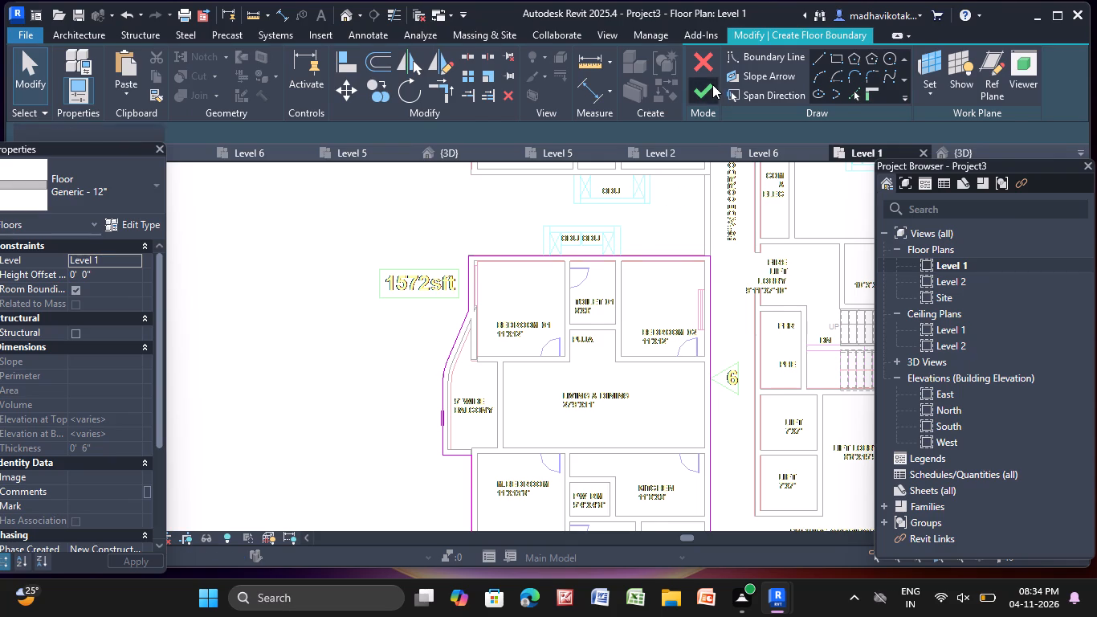
pyautogui.click(674, 155)
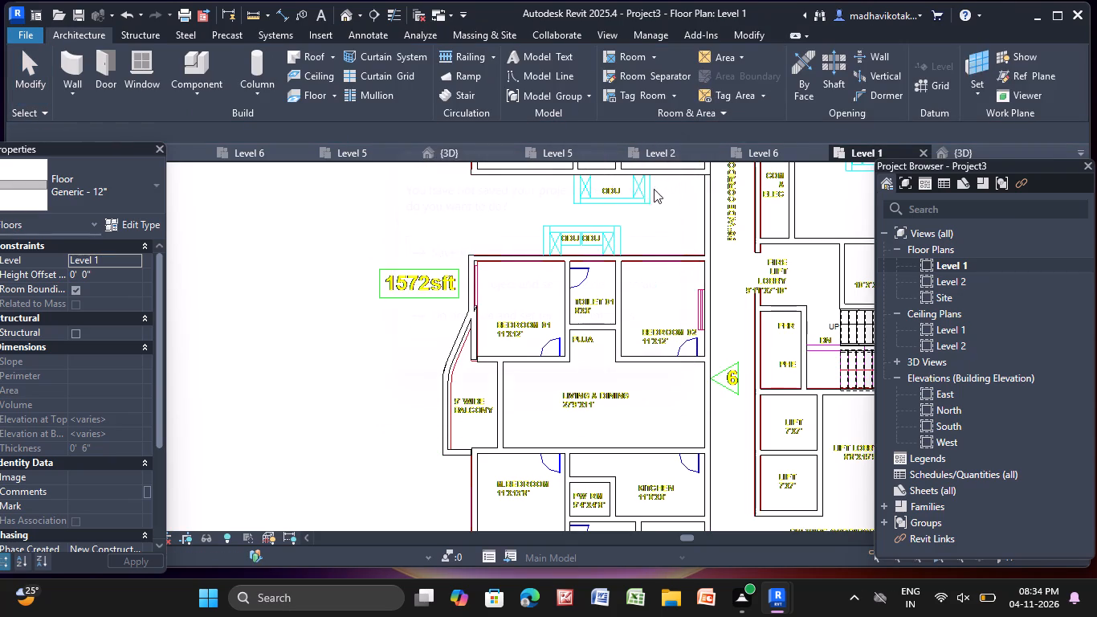
pyautogui.press('Escape')
# Open the default 3D view and examine the floor slabs across the units.
pyautogui.scroll(-6, 573, 219)
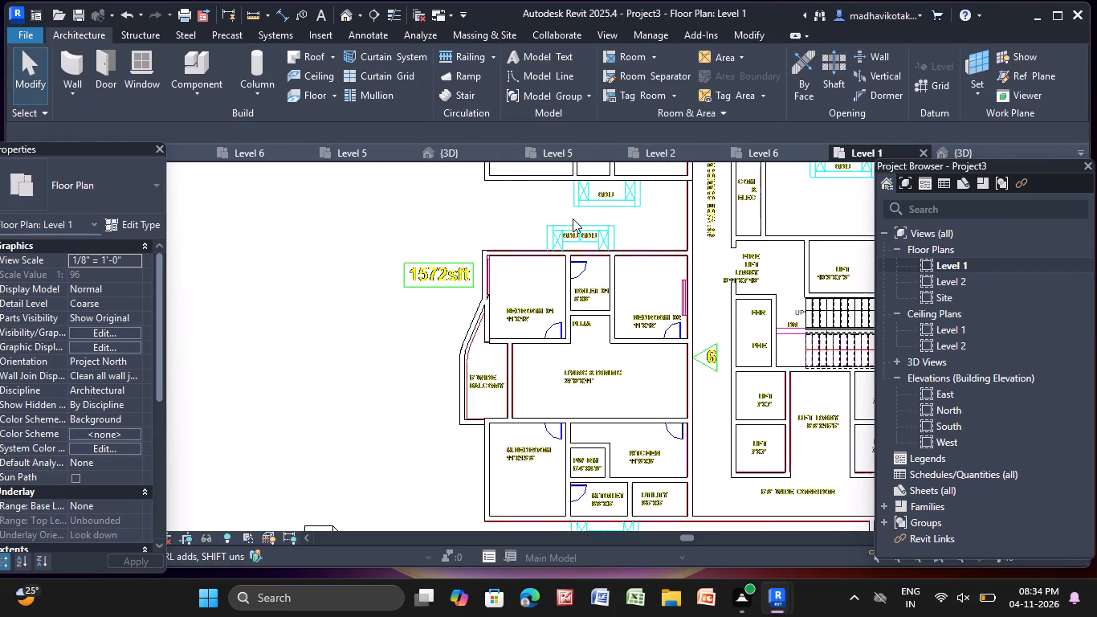
pyautogui.moveTo(585, 310); pyautogui.dragTo(536, 394, button='middle')
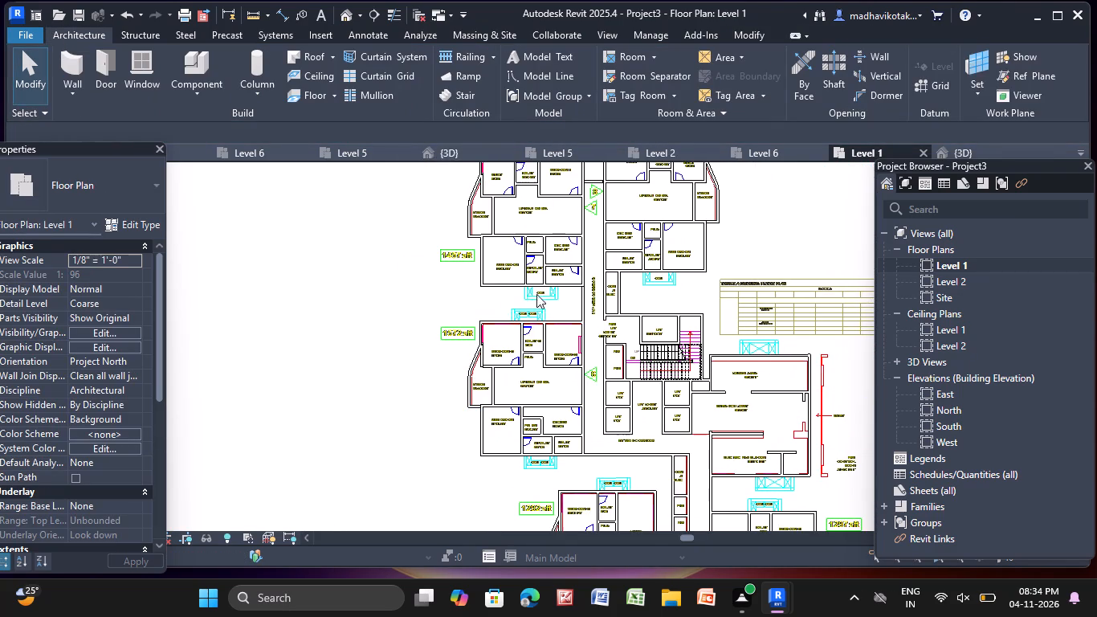
pyautogui.click(350, 18)
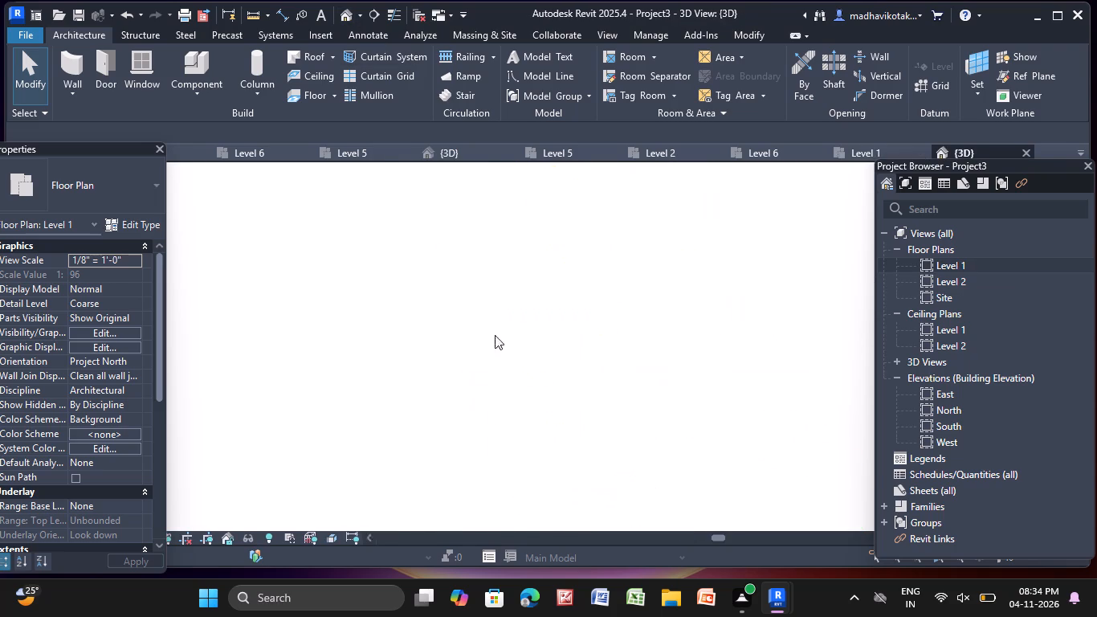
pyautogui.moveTo(531, 374); pyautogui.dragTo(517, 303, button='middle')
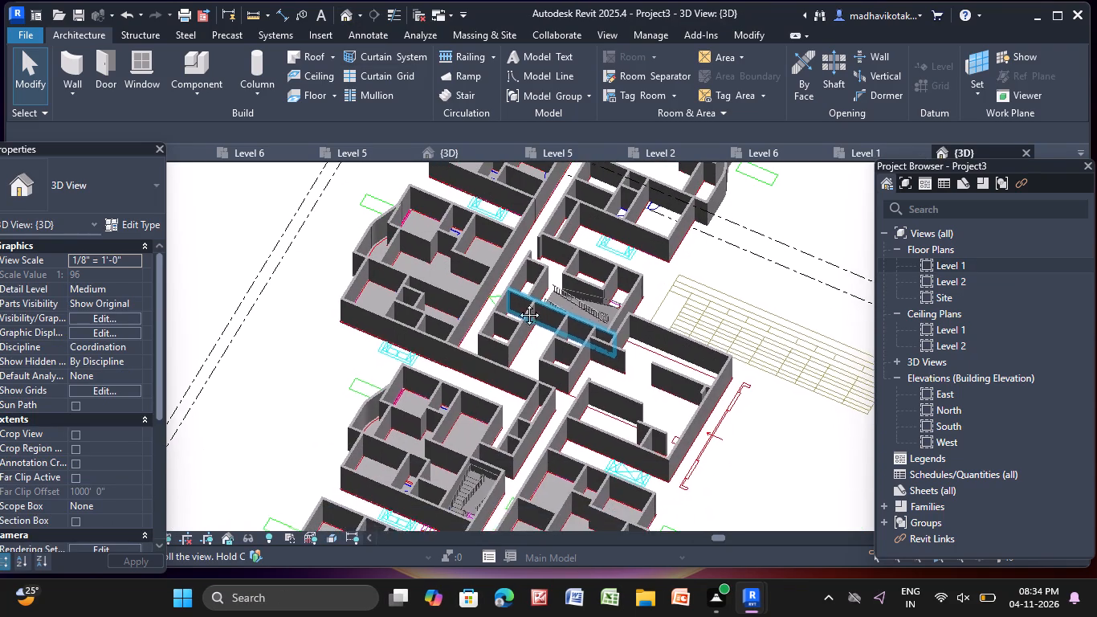
pyautogui.moveTo(517, 303); pyautogui.dragTo(510, 357, button='middle')
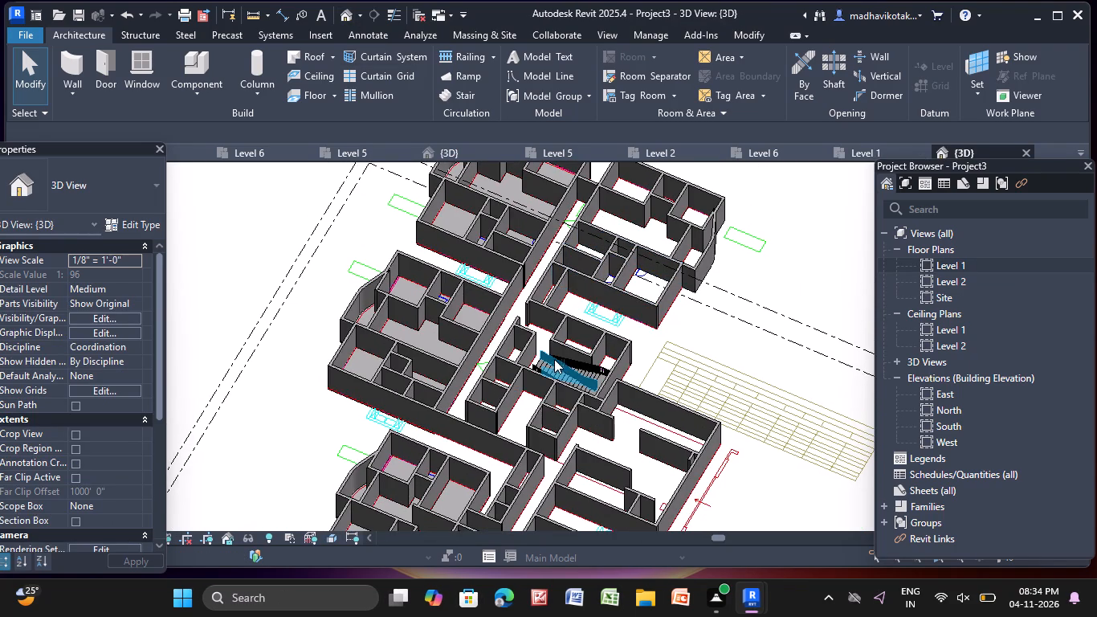
pyautogui.moveTo(554, 352); pyautogui.dragTo(499, 182, button='middle')
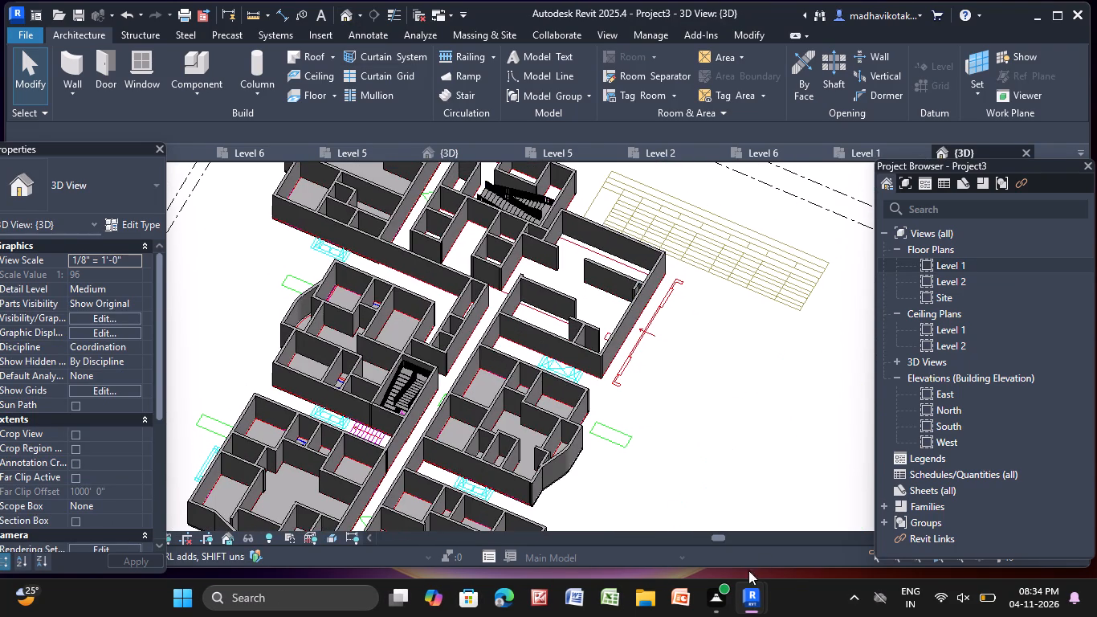
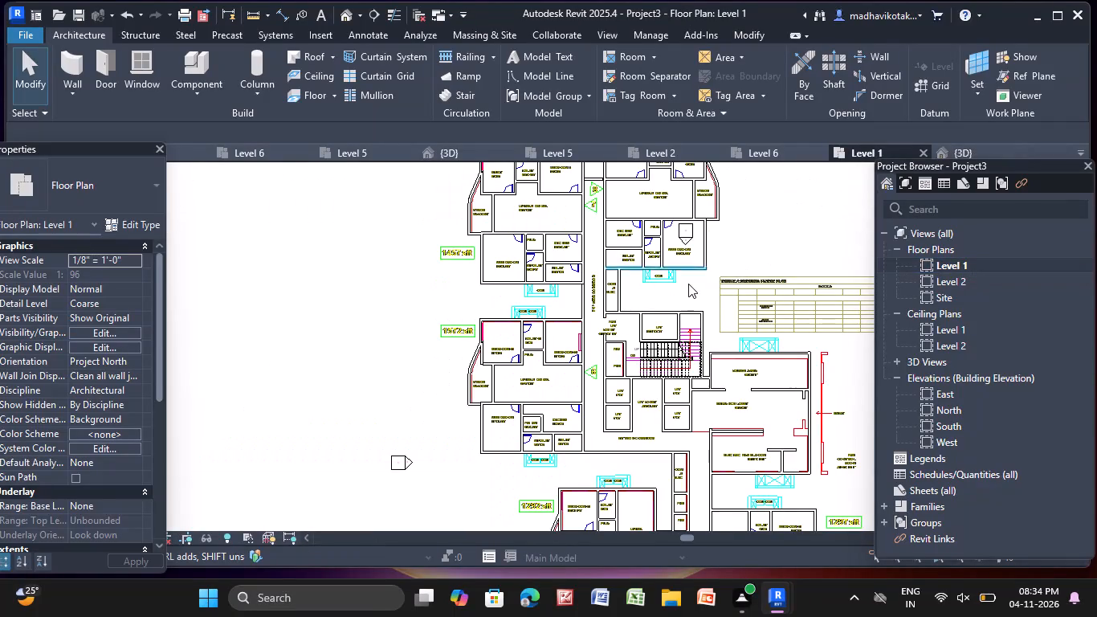
# Start a Level 1 floor for the upper 1457sft unit beside the COM & ELEC room, picking that room's outer wall, the lower outer wall and M.Bedroom side edges.
pyautogui.moveTo(690, 283); pyautogui.dragTo(630, 425, button='middle')
pyautogui.scroll(1, 642, 411)
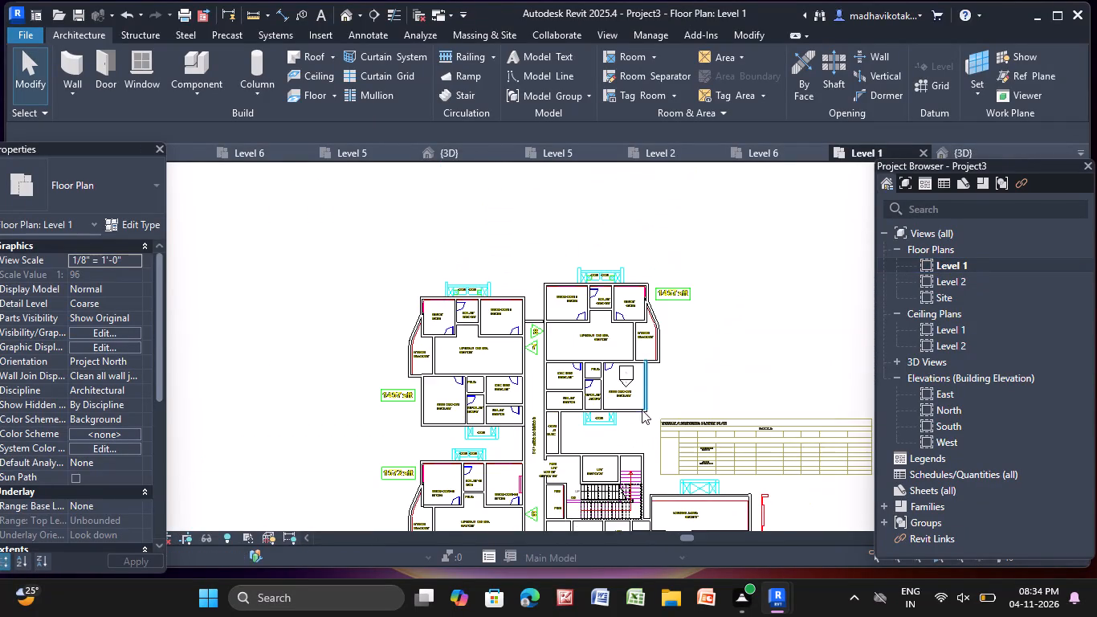
pyautogui.scroll(2, 642, 410)
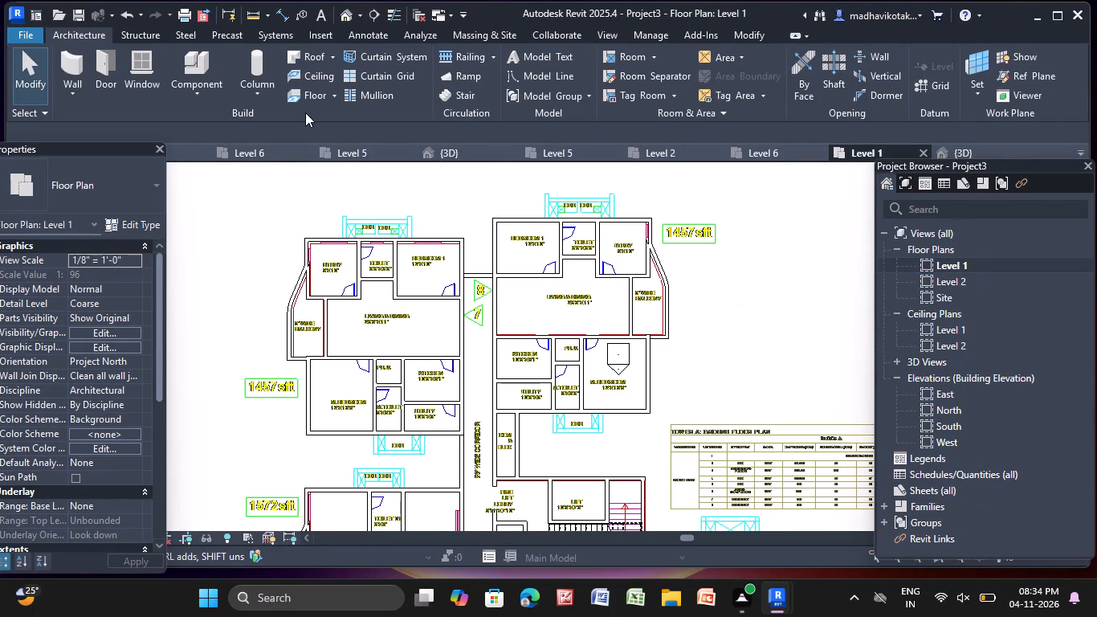
pyautogui.click(316, 98)
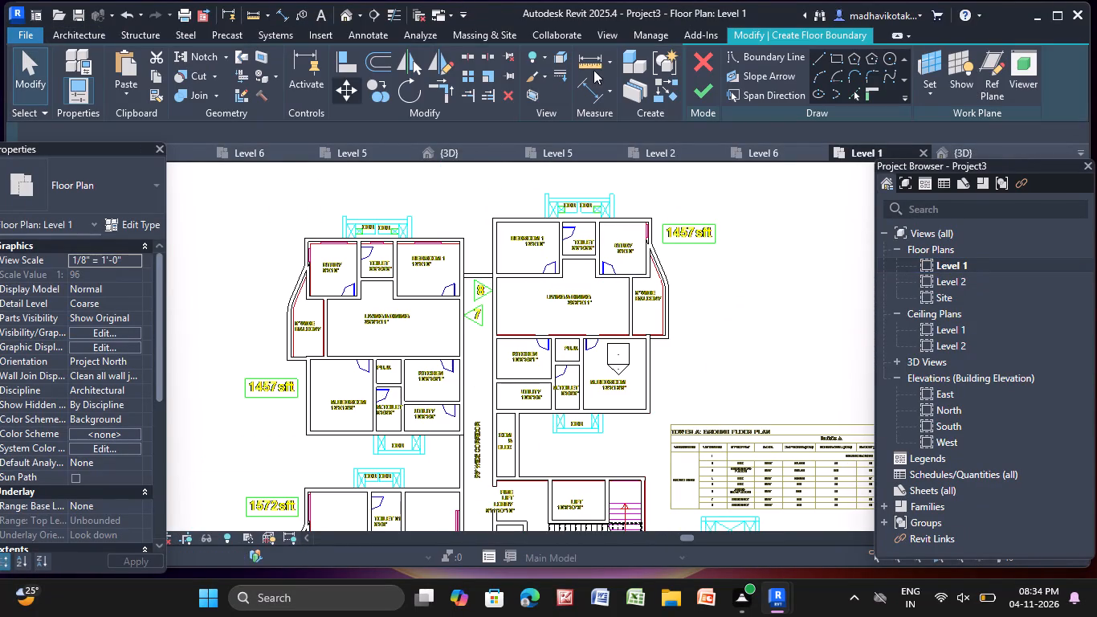
pyautogui.click(848, 91)
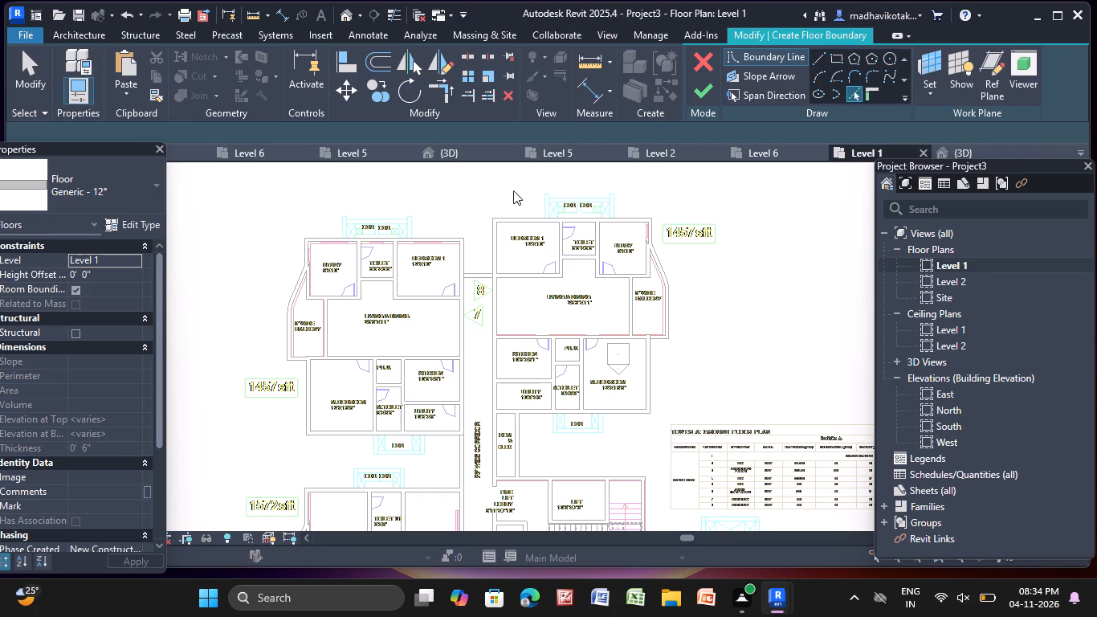
pyautogui.scroll(4, 638, 452)
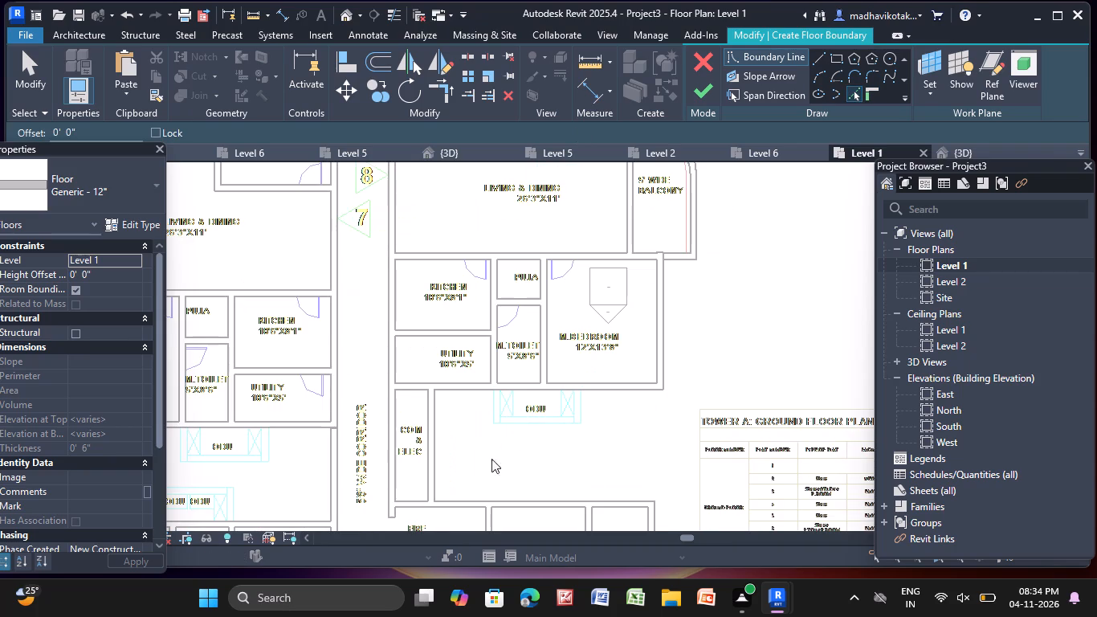
pyautogui.click(851, 99)
pyautogui.scroll(2, 440, 448)
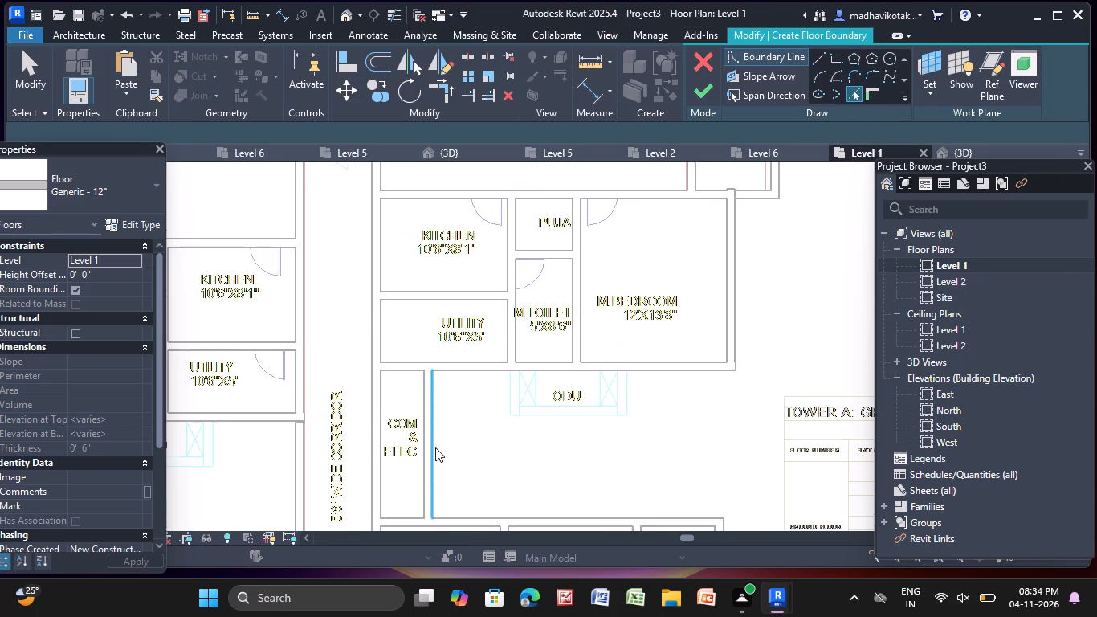
pyautogui.click(434, 446)
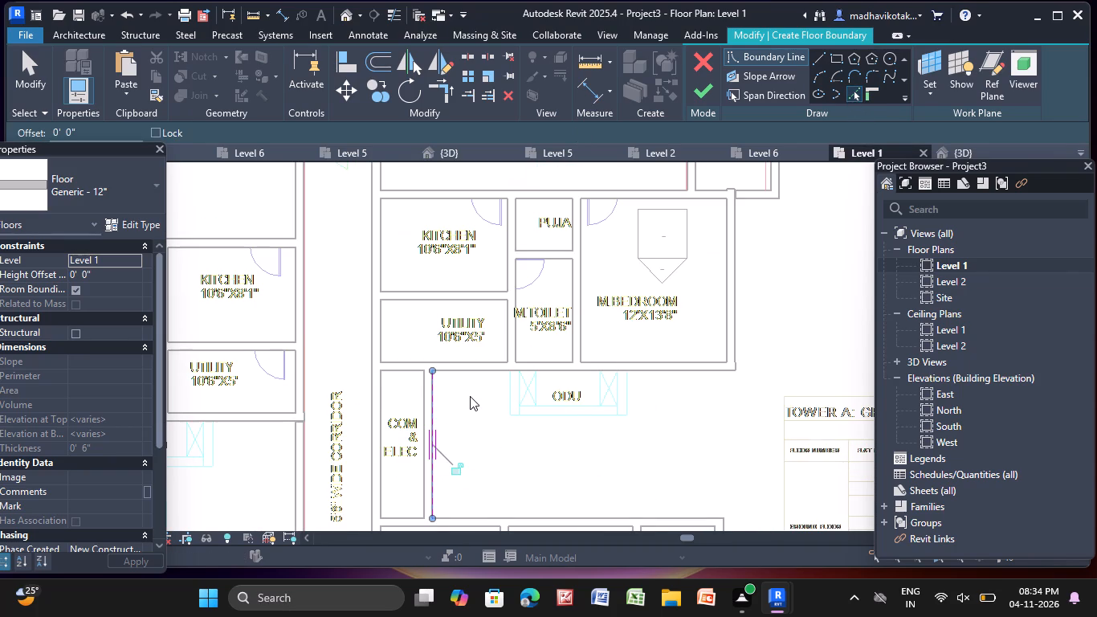
pyautogui.click(502, 369)
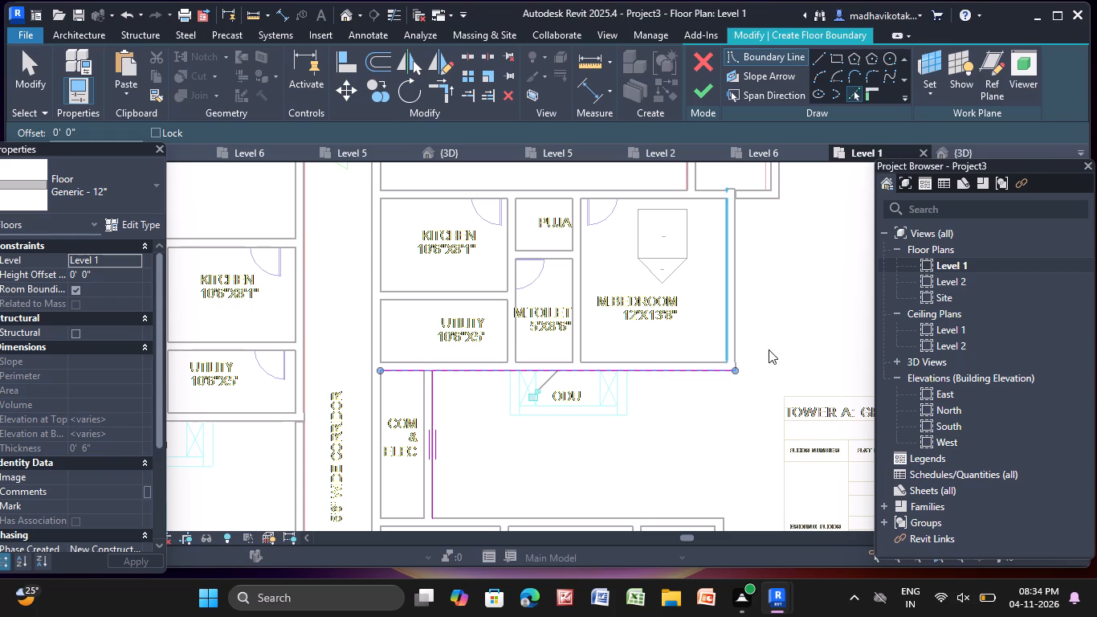
pyautogui.click(740, 342)
# Pick the 5' wide balcony's outer edges as floor boundary: the short return, straight side, curved corner and slanted edge.
pyautogui.moveTo(745, 340); pyautogui.dragTo(676, 461, button='middle')
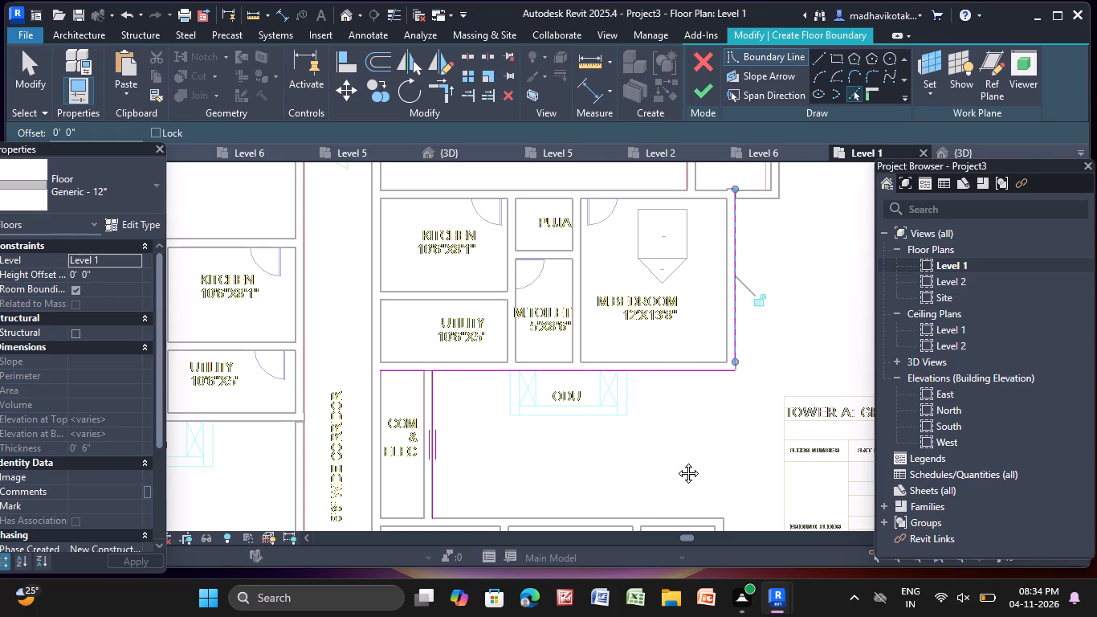
pyautogui.moveTo(676, 461); pyautogui.dragTo(603, 574, button='middle')
pyautogui.scroll(2, 584, 443)
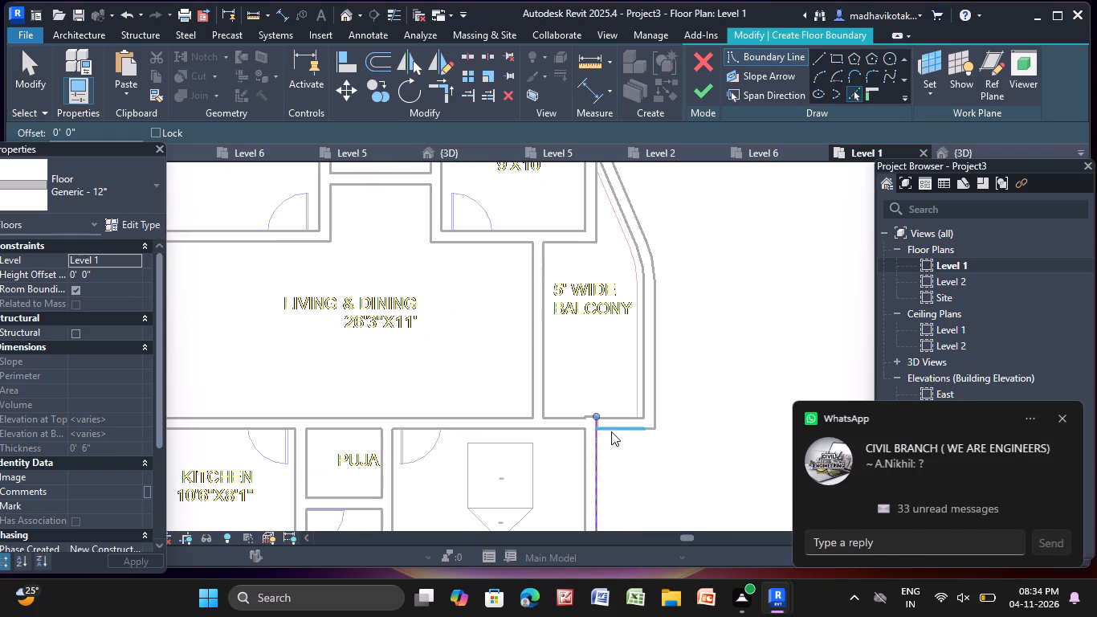
pyautogui.scroll(3, 611, 431)
pyautogui.click(611, 429)
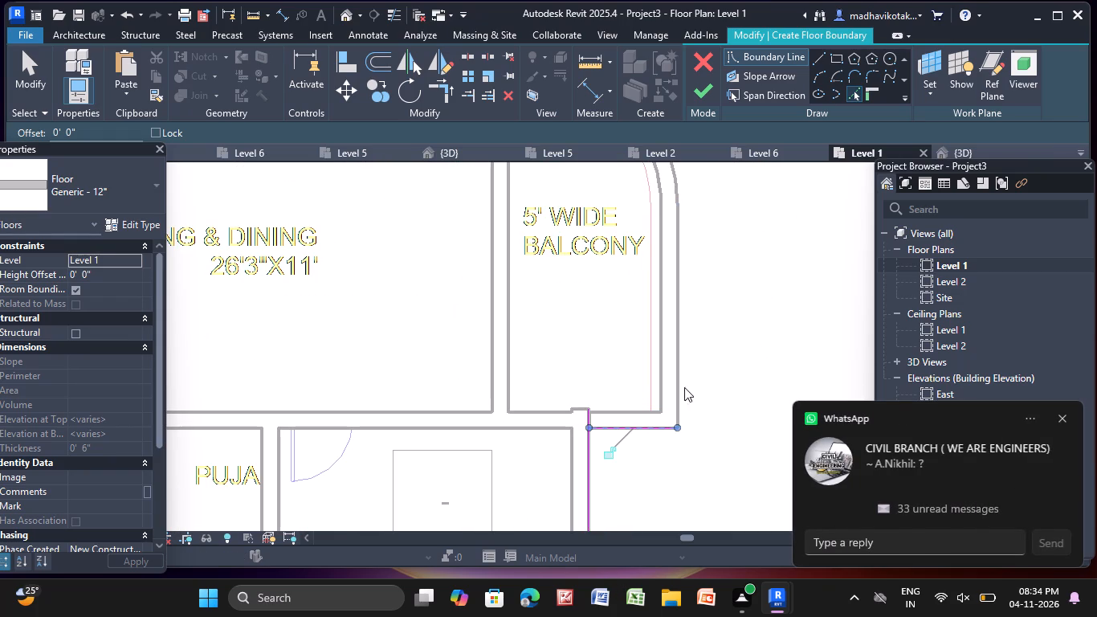
pyautogui.click(680, 390)
pyautogui.moveTo(671, 294); pyautogui.dragTo(647, 434, button='middle')
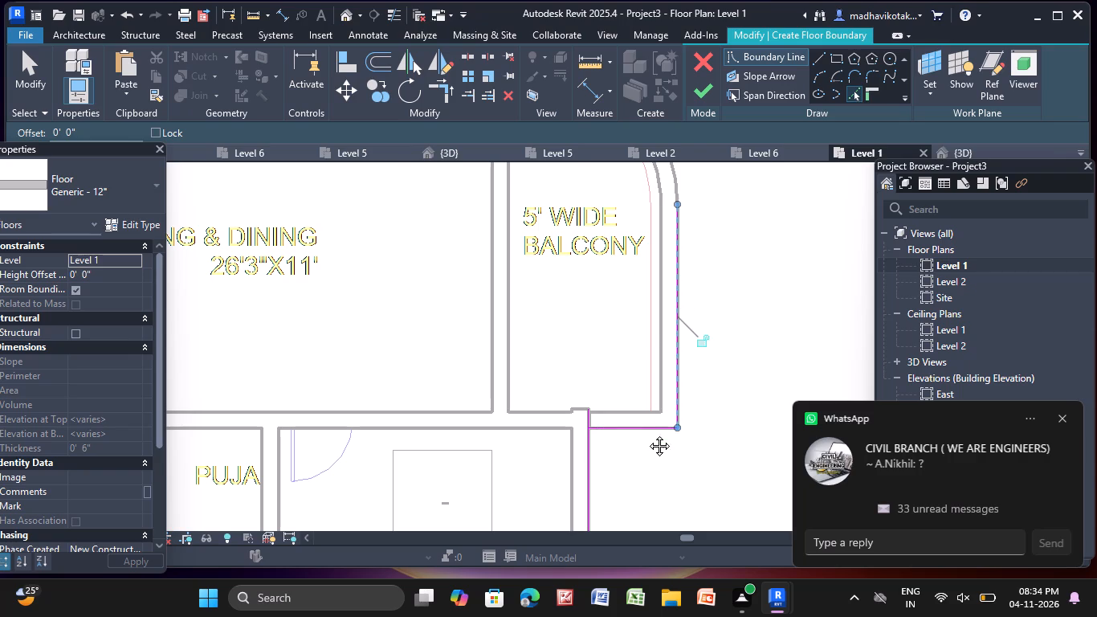
pyautogui.moveTo(647, 434); pyautogui.dragTo(646, 465, button='middle')
pyautogui.click(651, 340)
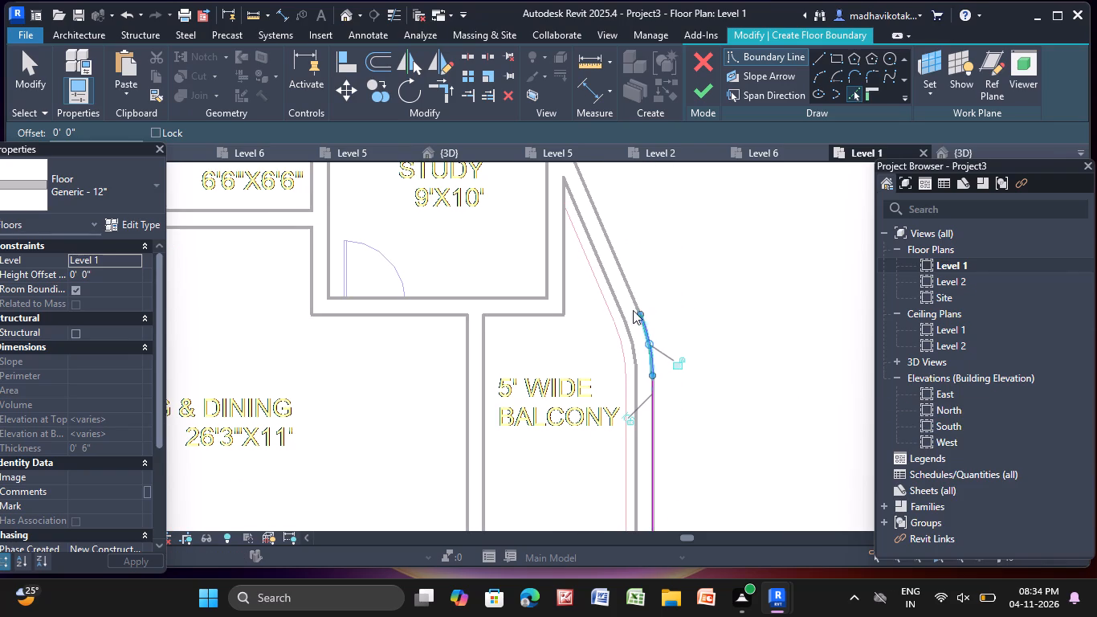
pyautogui.click(625, 292)
# Add boundary lines along the study's outer side, the ODU-side wall above Bedroom 1 and the study, and the corridor-side wall.
pyautogui.scroll(-4, 625, 292)
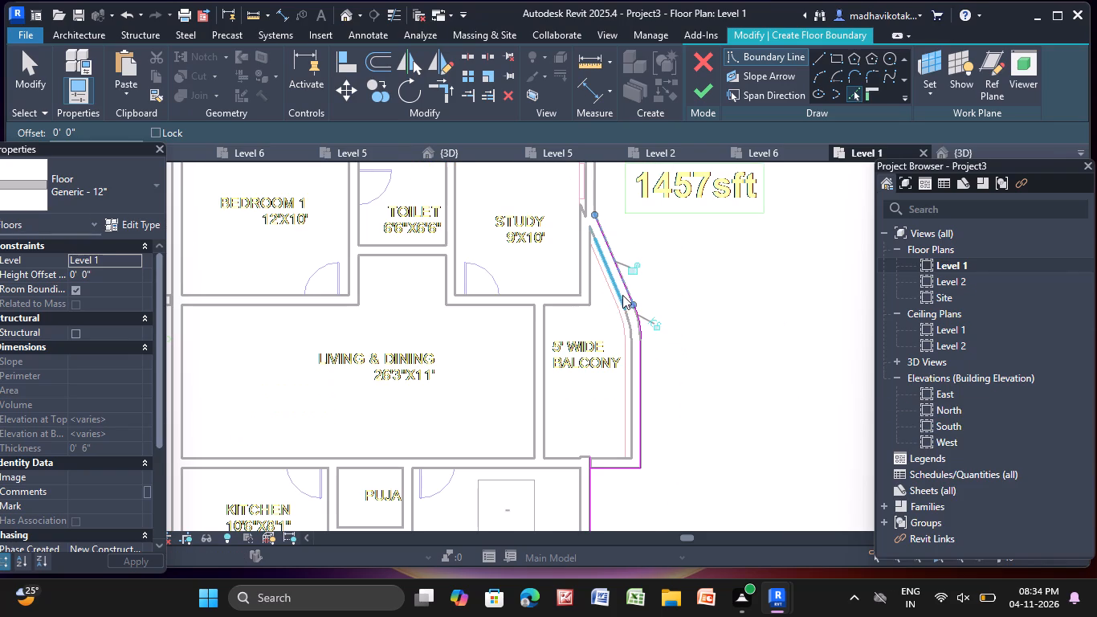
pyautogui.moveTo(621, 292); pyautogui.dragTo(639, 466, button='middle')
pyautogui.scroll(3, 602, 339)
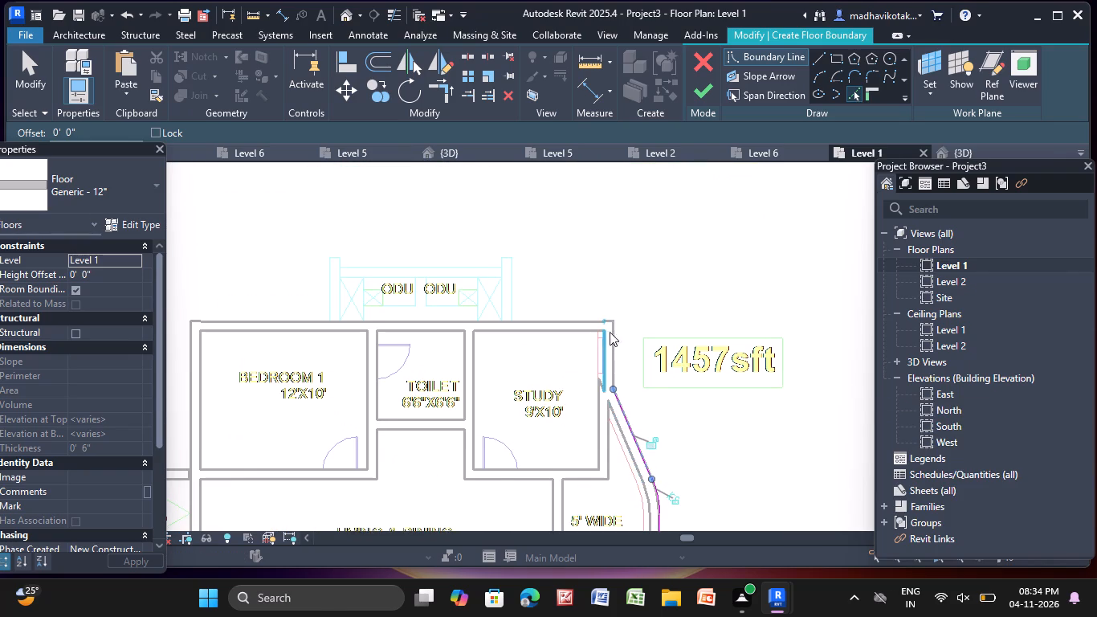
pyautogui.scroll(2, 610, 332)
pyautogui.click(620, 333)
pyautogui.click(595, 308)
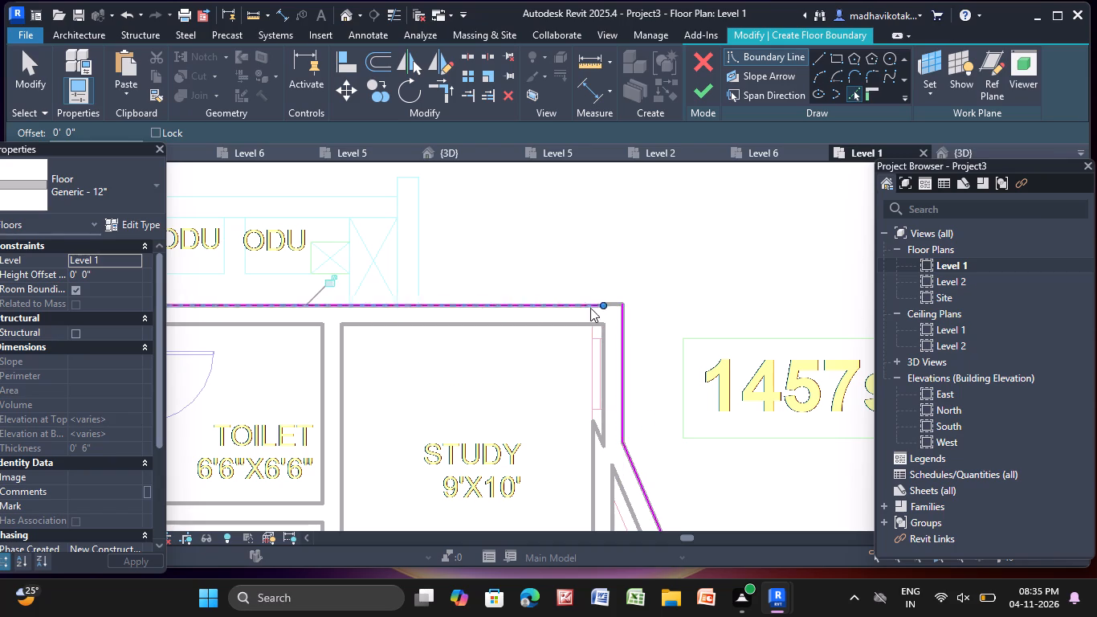
pyautogui.scroll(-4, 580, 308)
pyautogui.moveTo(573, 317); pyautogui.dragTo(832, 285, button='middle')
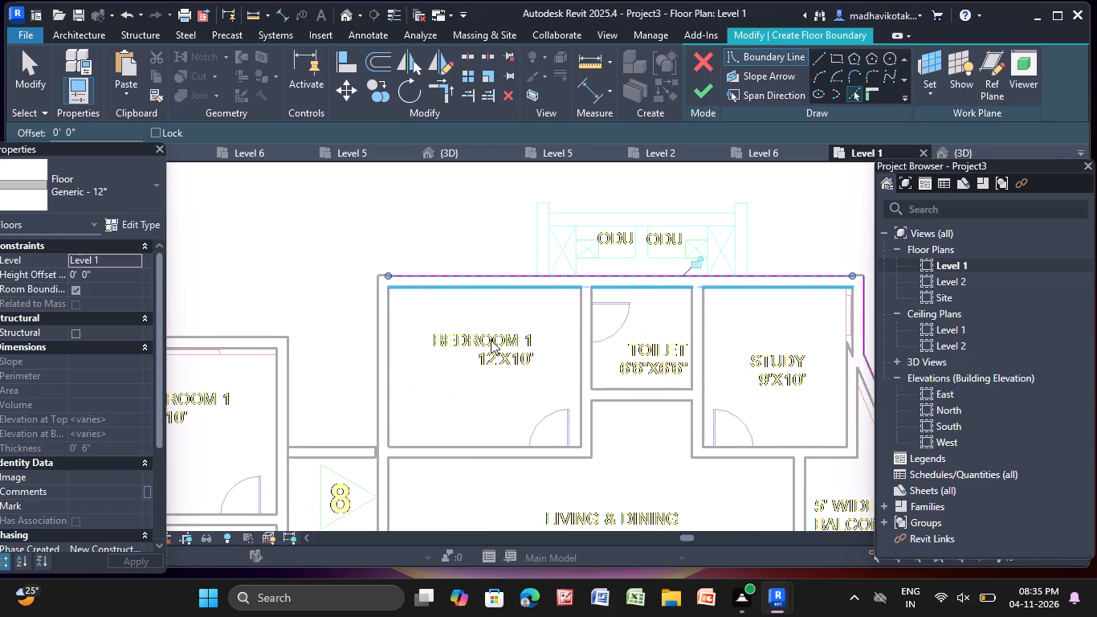
pyautogui.click(380, 344)
pyautogui.scroll(-4, 402, 351)
pyautogui.moveTo(434, 376); pyautogui.dragTo(441, 334, button='middle')
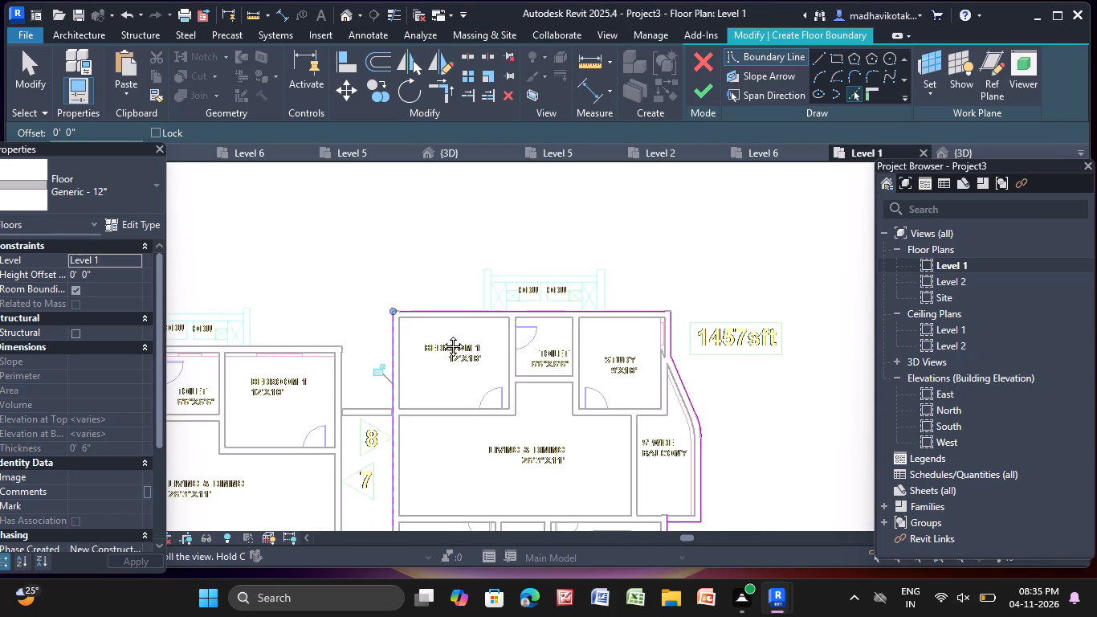
pyautogui.moveTo(441, 334); pyautogui.dragTo(453, 152, button='middle')
pyautogui.moveTo(436, 428); pyautogui.dragTo(448, 318, button='middle')
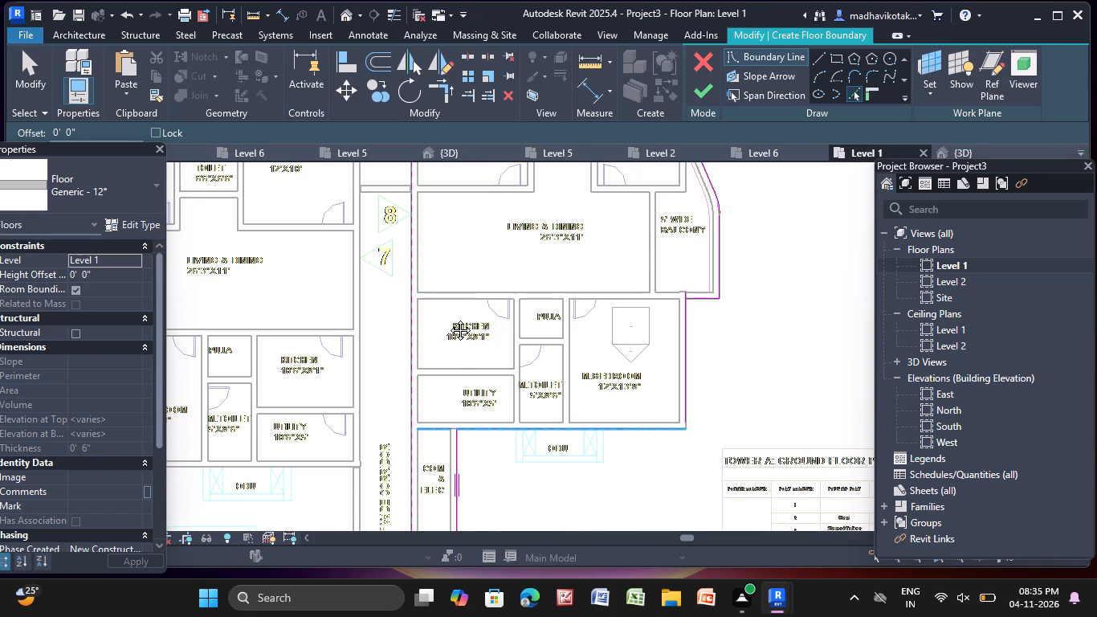
pyautogui.moveTo(448, 318); pyautogui.dragTo(462, 230, button='middle')
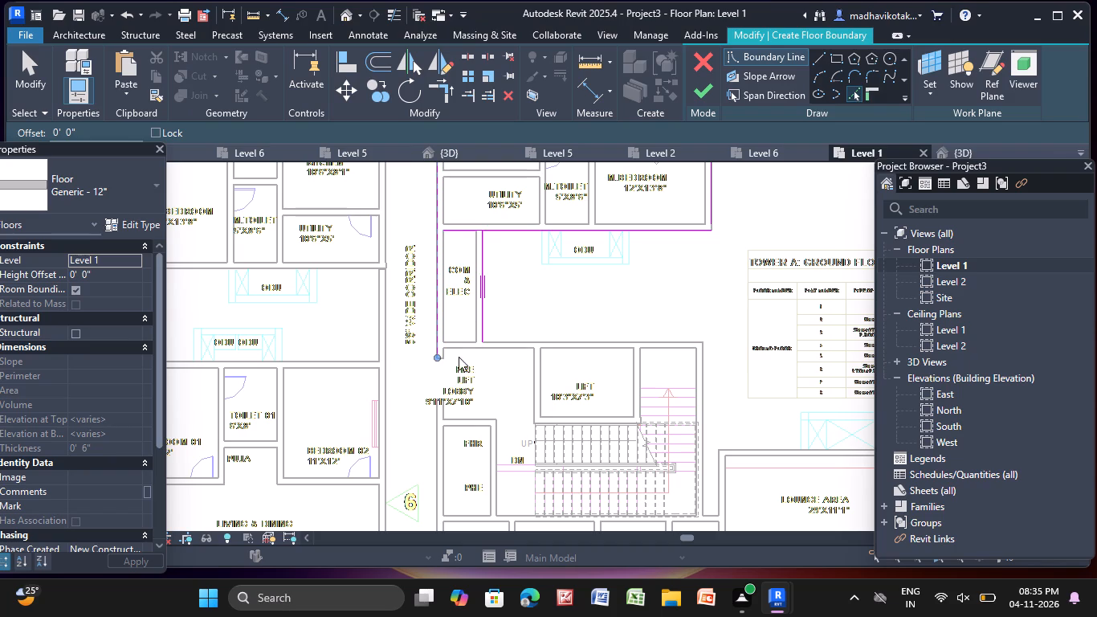
pyautogui.press('Escape')
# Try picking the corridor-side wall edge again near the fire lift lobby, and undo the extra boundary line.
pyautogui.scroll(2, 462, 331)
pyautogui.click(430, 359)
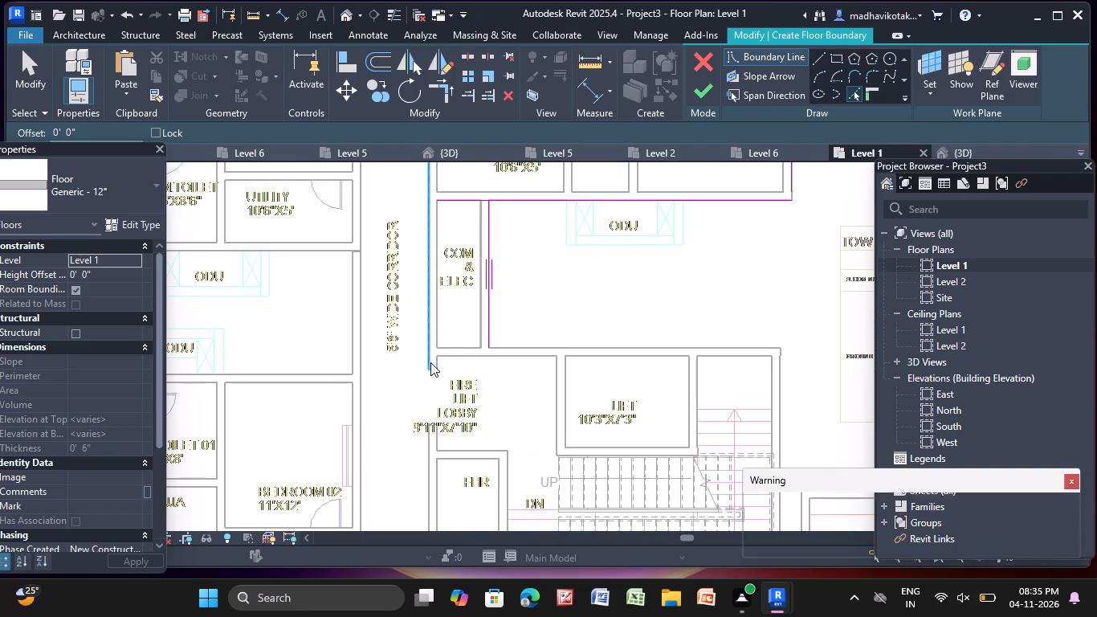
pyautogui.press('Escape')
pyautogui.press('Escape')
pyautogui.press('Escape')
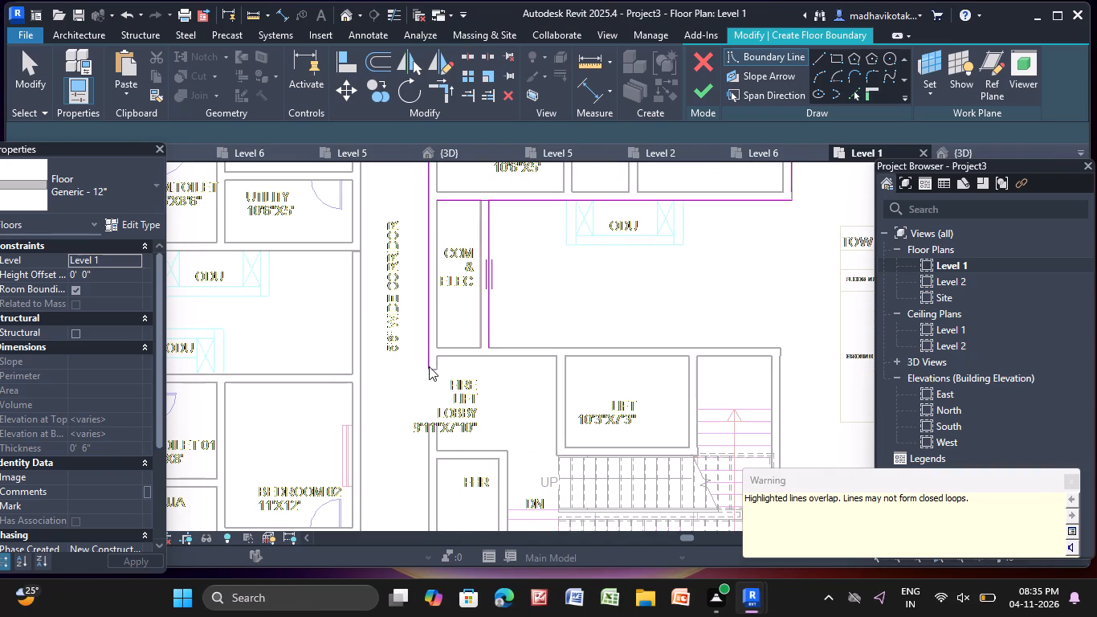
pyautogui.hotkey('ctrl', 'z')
# Shorten the corridor-side boundary line from the fire lift lobby to the level of the lower outer boundary line below the utility.
pyautogui.click(429, 343)
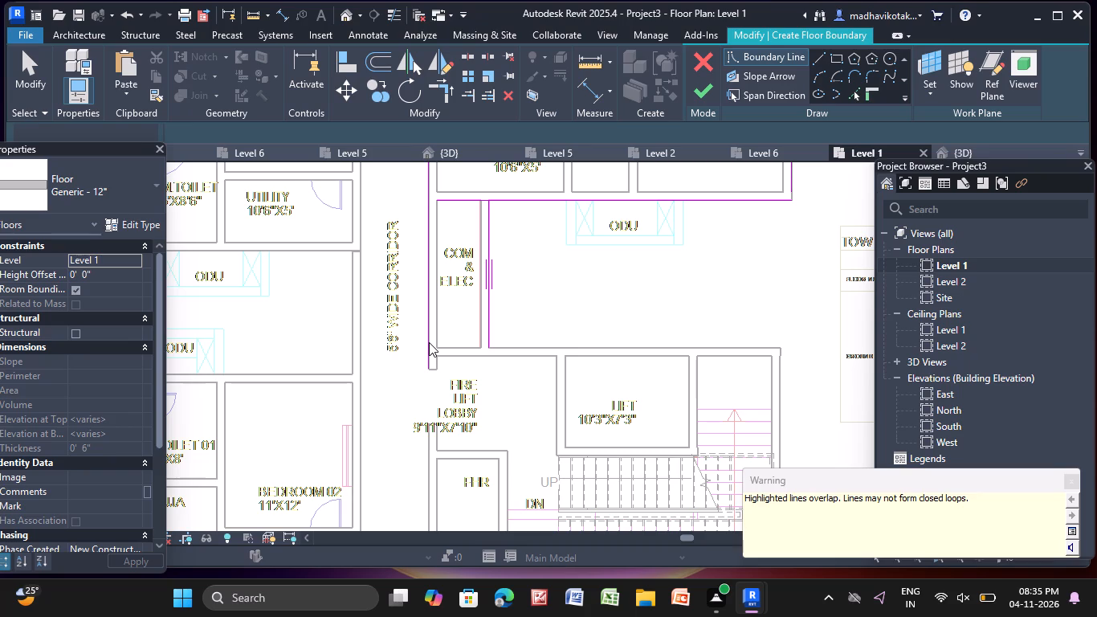
pyautogui.click(428, 345)
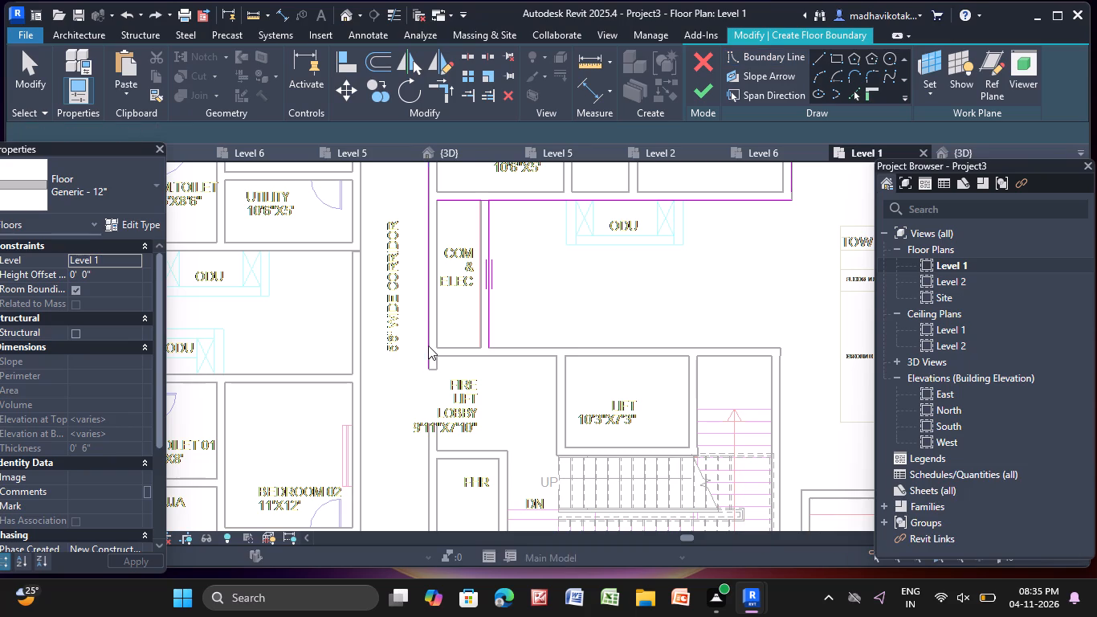
pyautogui.moveTo(427, 368); pyautogui.dragTo(443, 256)
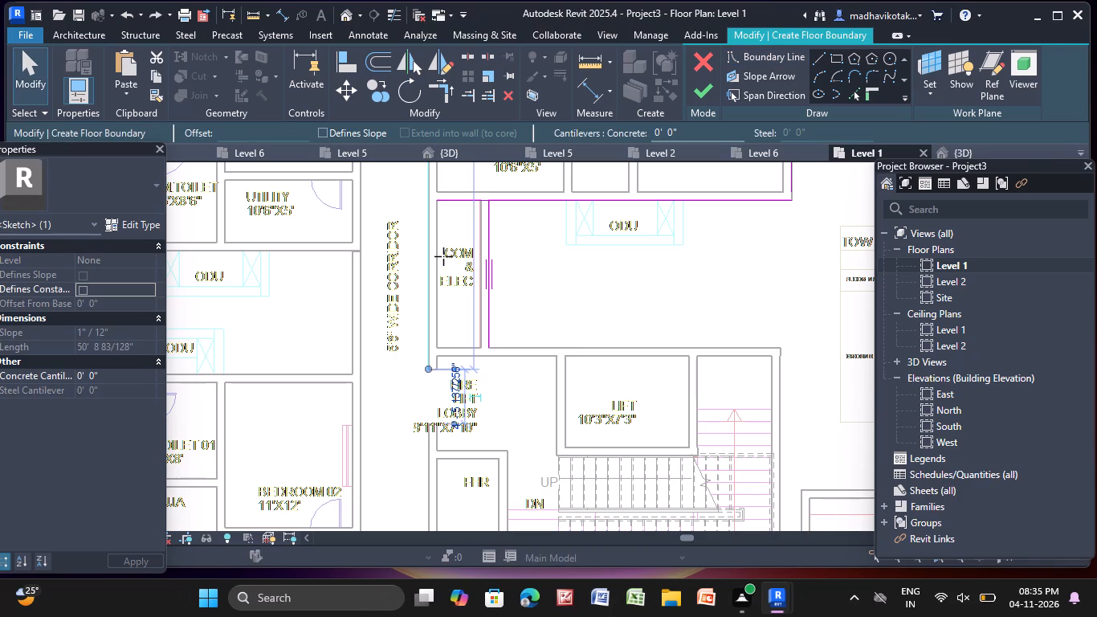
pyautogui.moveTo(443, 256); pyautogui.dragTo(438, 191)
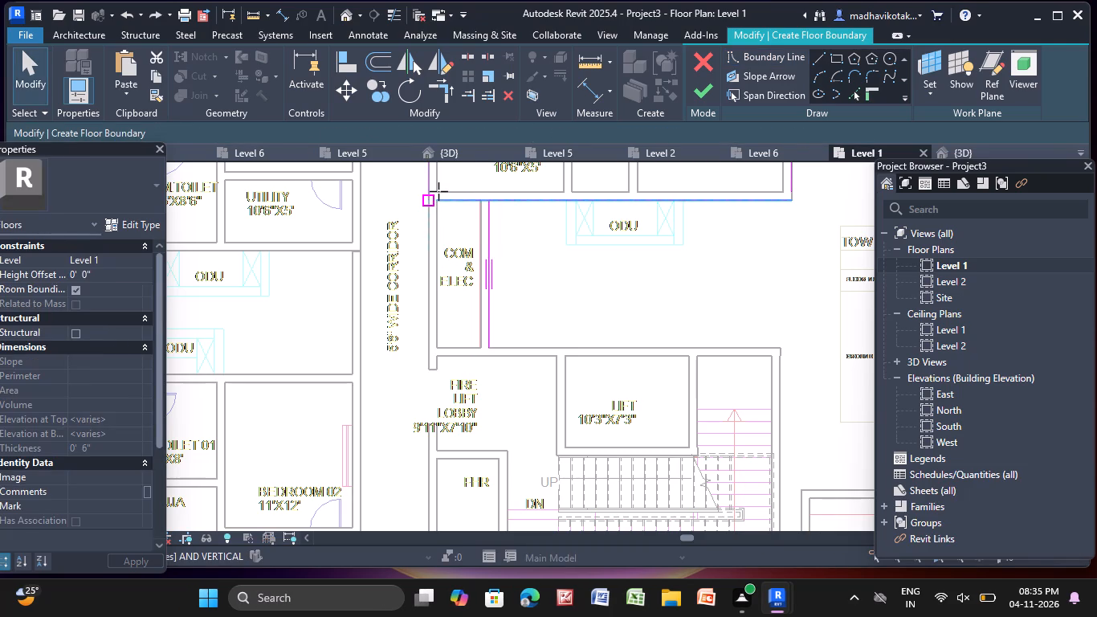
pyautogui.moveTo(438, 191); pyautogui.dragTo(438, 190)
pyautogui.scroll(1, 478, 196)
pyautogui.moveTo(454, 222); pyautogui.dragTo(439, 292, button='middle')
pyautogui.scroll(1, 441, 276)
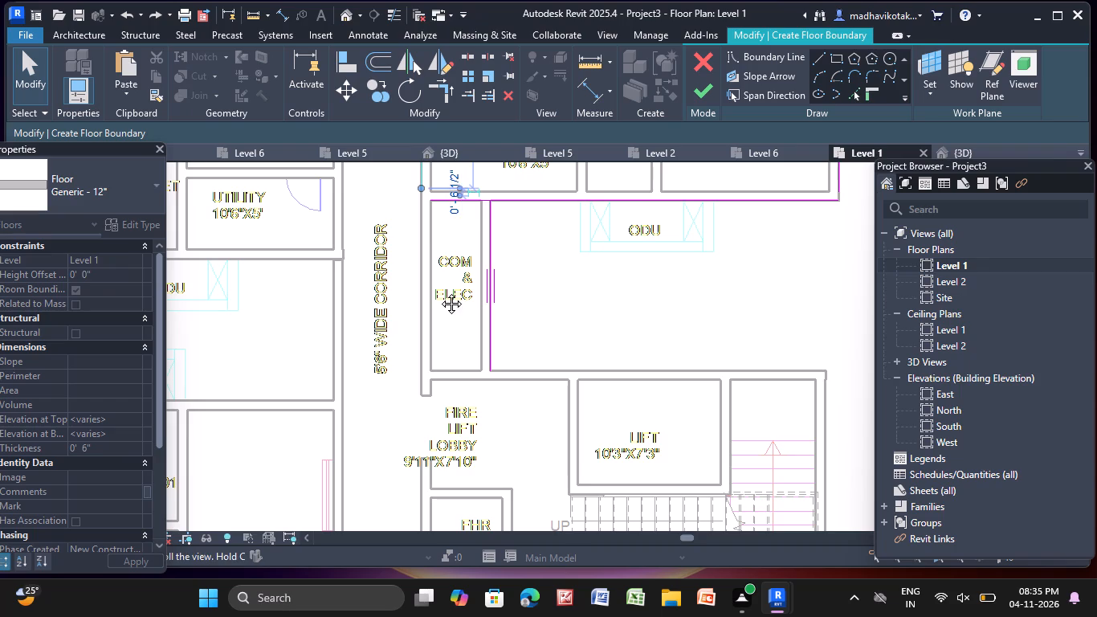
pyautogui.moveTo(439, 292); pyautogui.dragTo(438, 330, button='middle')
pyautogui.scroll(3, 464, 325)
pyautogui.scroll(3, 356, 277)
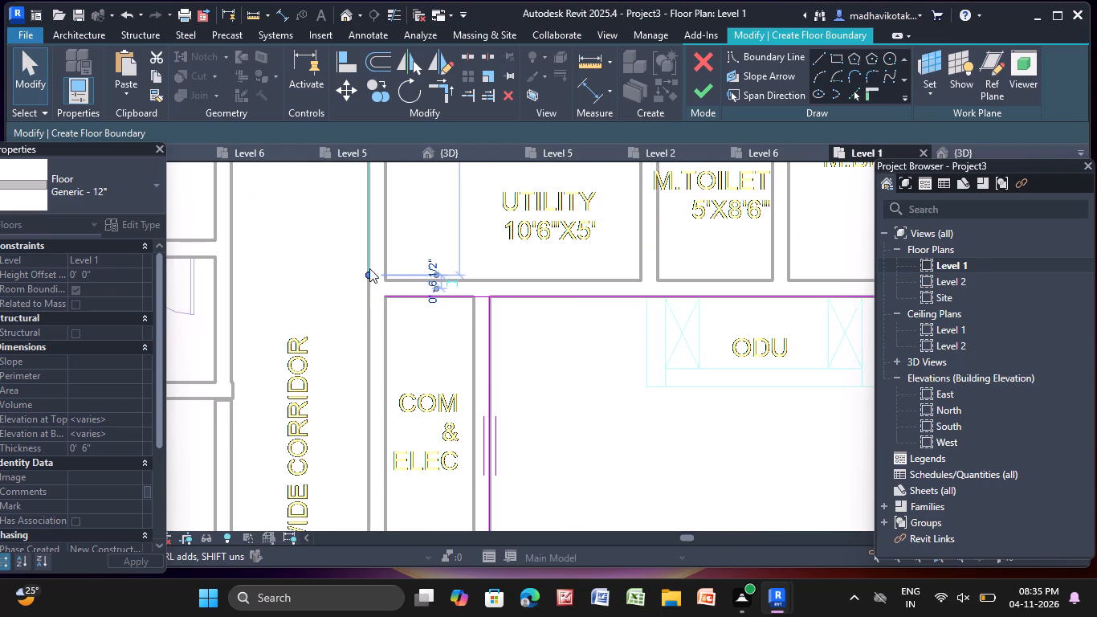
pyautogui.moveTo(376, 273); pyautogui.dragTo(378, 296)
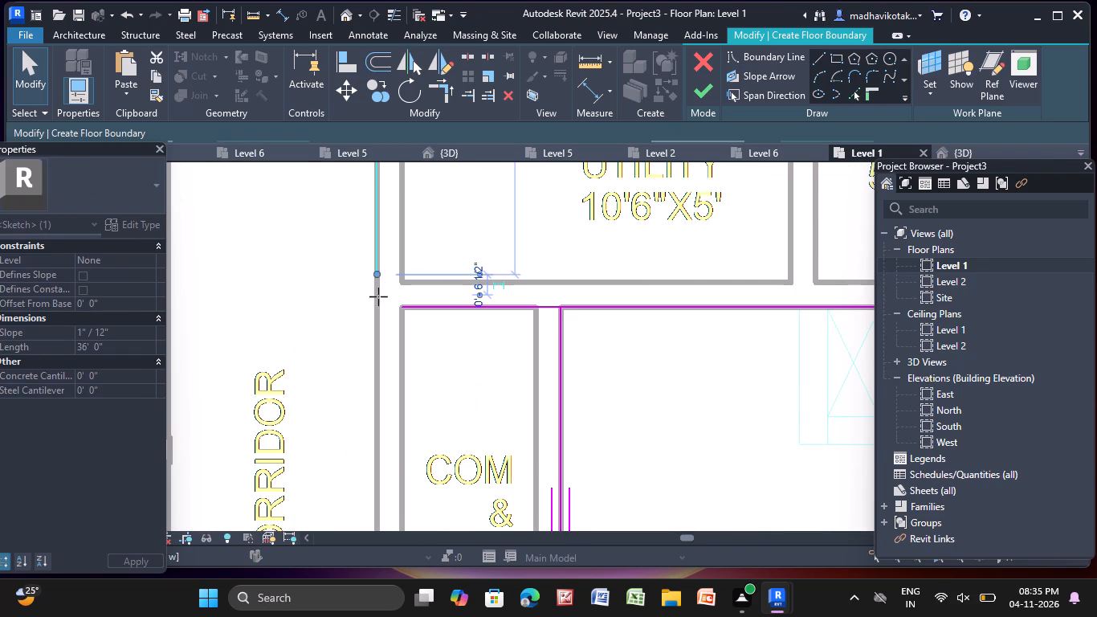
pyautogui.moveTo(378, 296); pyautogui.dragTo(379, 311)
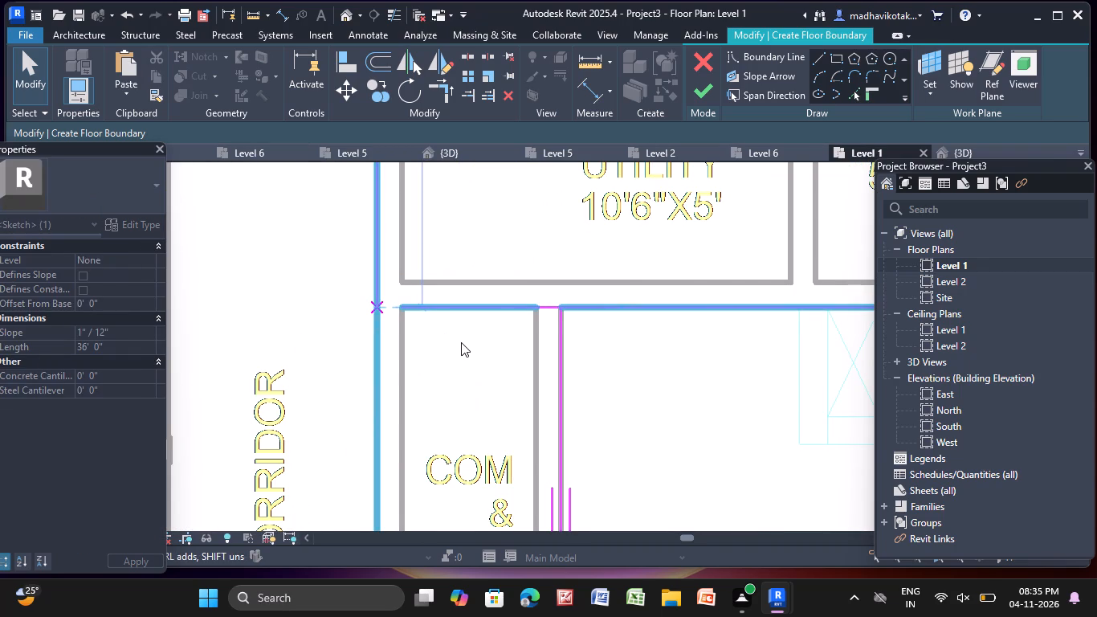
# Extend the lower boundary line below the utility across the COM & ELEC shaft to meet the corridor-side boundary line.
pyautogui.moveTo(495, 358); pyautogui.dragTo(491, 273, button='middle')
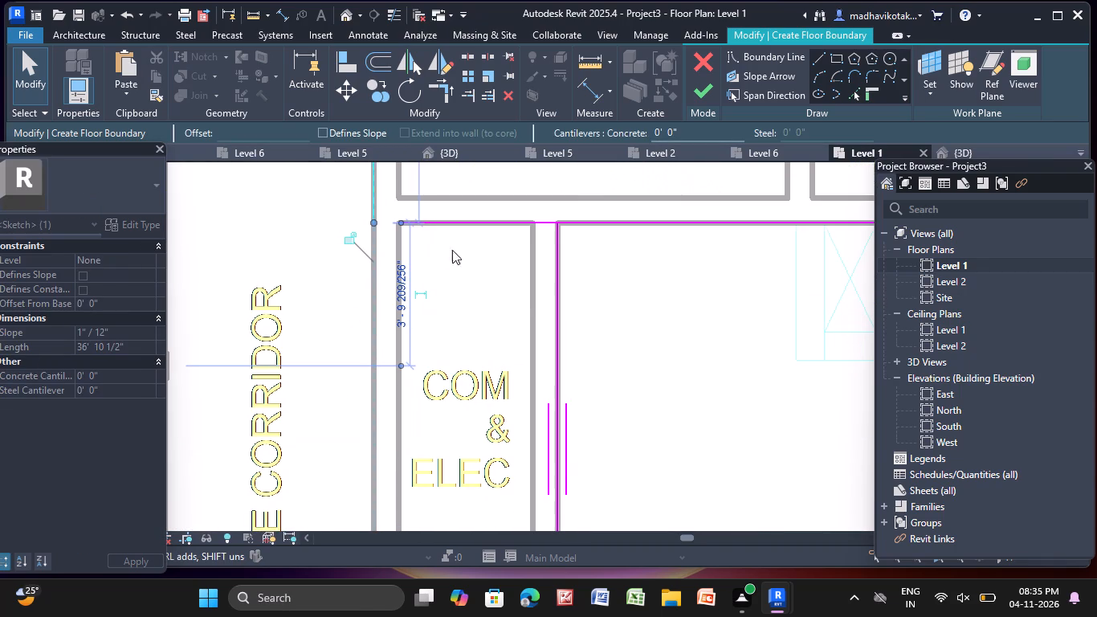
pyautogui.moveTo(408, 223); pyautogui.dragTo(375, 220)
pyautogui.scroll(7, 396, 223)
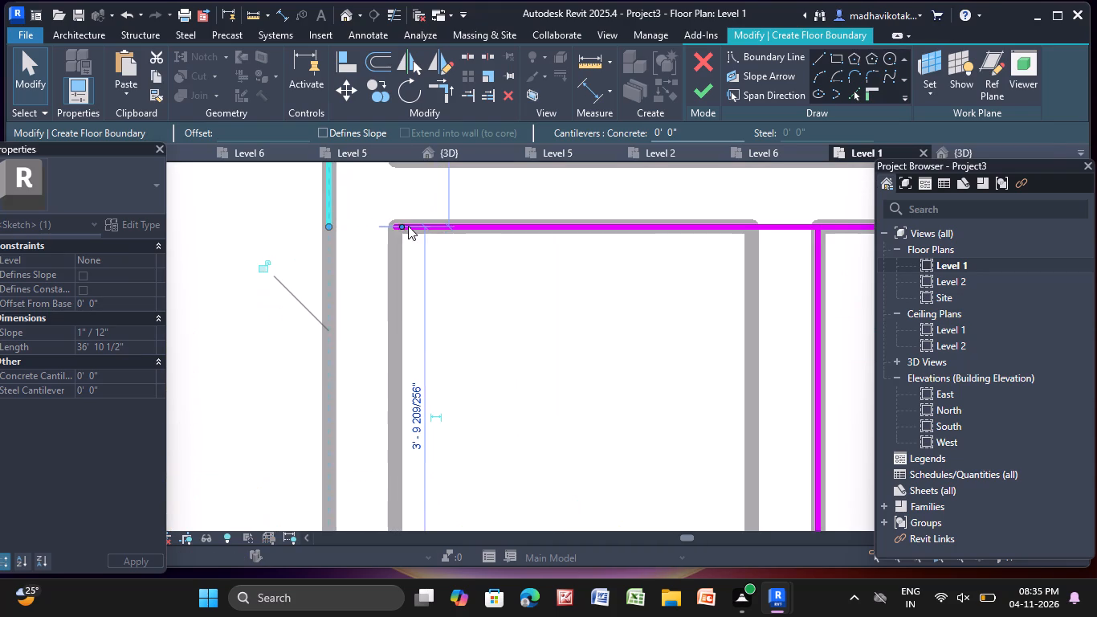
pyautogui.moveTo(402, 227); pyautogui.dragTo(353, 223)
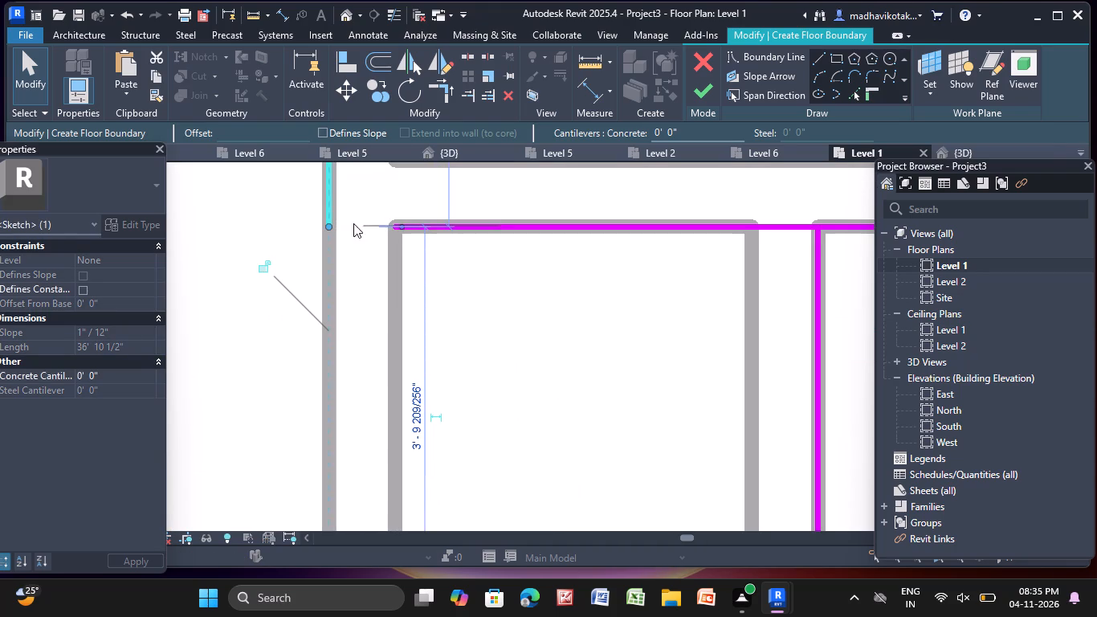
pyautogui.moveTo(353, 223); pyautogui.dragTo(325, 226)
pyautogui.press('Escape')
pyautogui.press('Escape')
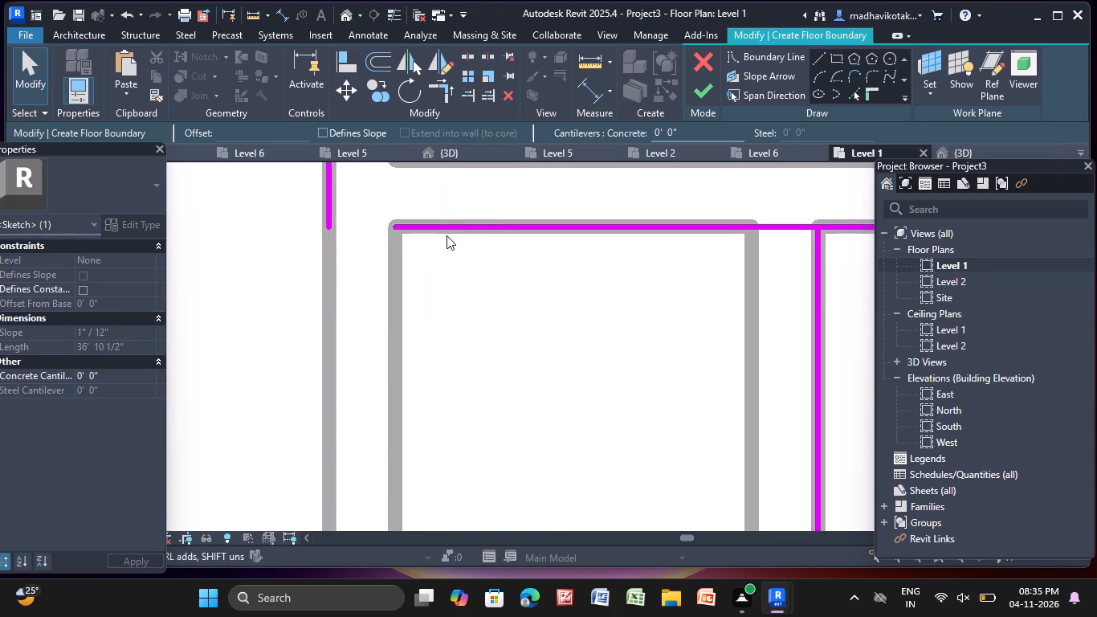
pyautogui.click(420, 227)
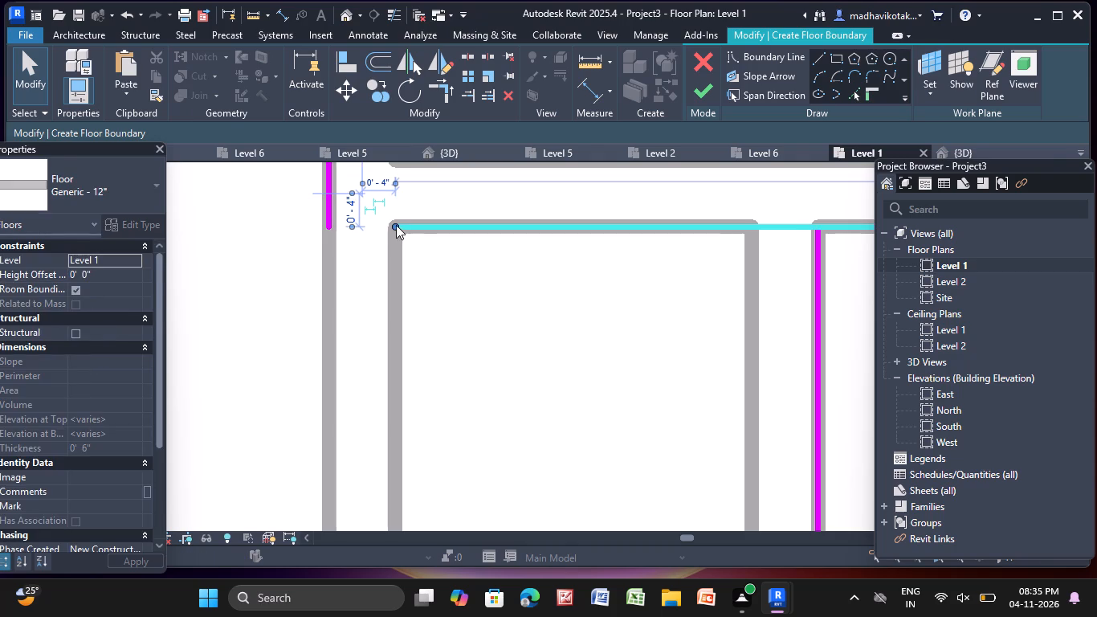
pyautogui.moveTo(394, 226); pyautogui.dragTo(341, 226)
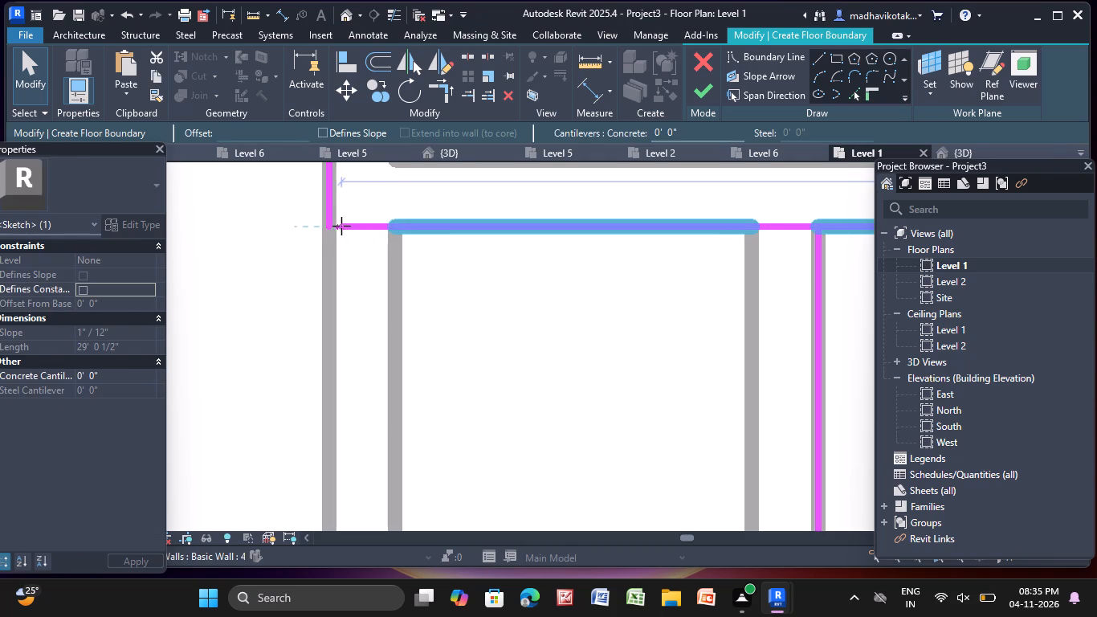
pyautogui.moveTo(341, 226); pyautogui.dragTo(328, 227)
pyautogui.press('Escape')
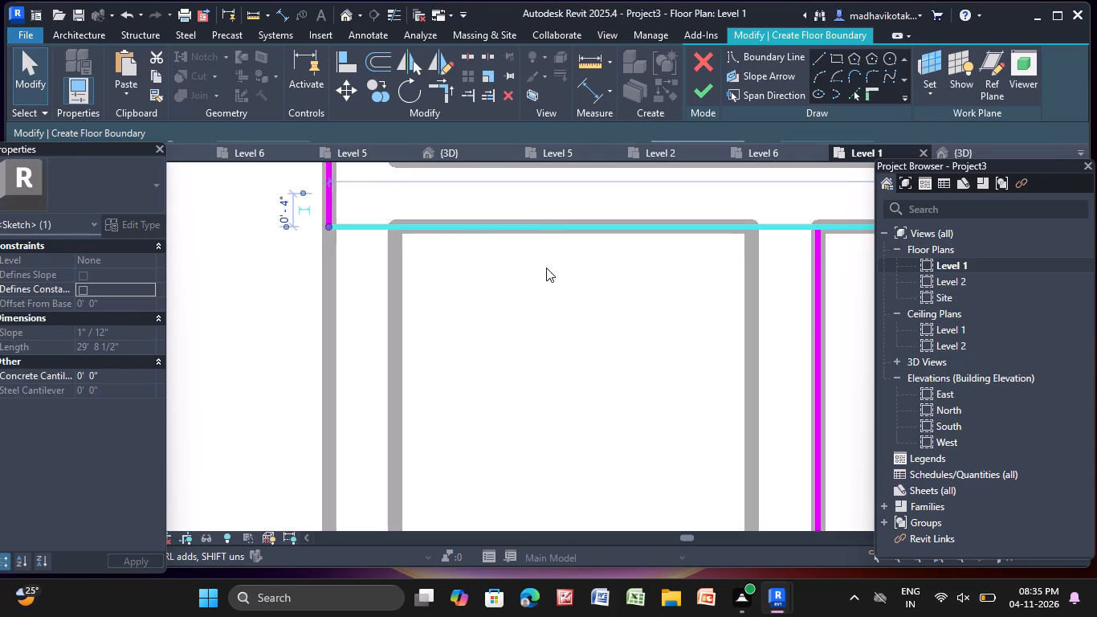
# Delete the extra boundary line running along the wall between the COM & ELEC shaft and the ODU area.
pyautogui.scroll(-5, 546, 267)
pyautogui.click(677, 290)
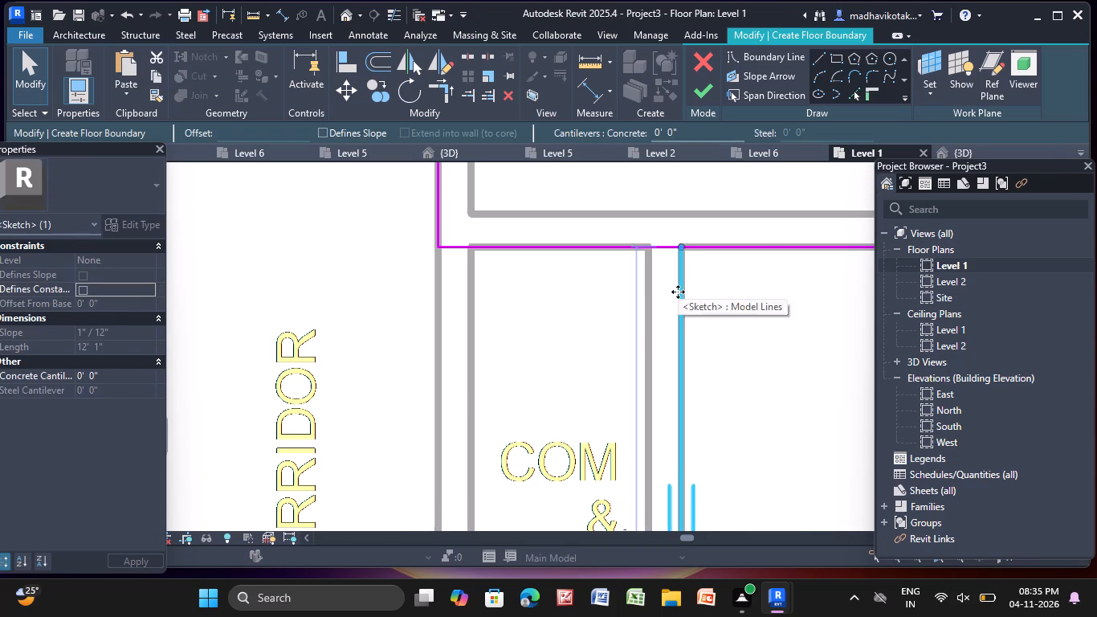
pyautogui.press('Delete')
# Extend the master bedroom's outer side boundary line down to meet the lower boundary line at the corner.
pyautogui.scroll(-10, 677, 292)
pyautogui.moveTo(680, 284); pyautogui.dragTo(491, 301, button='middle')
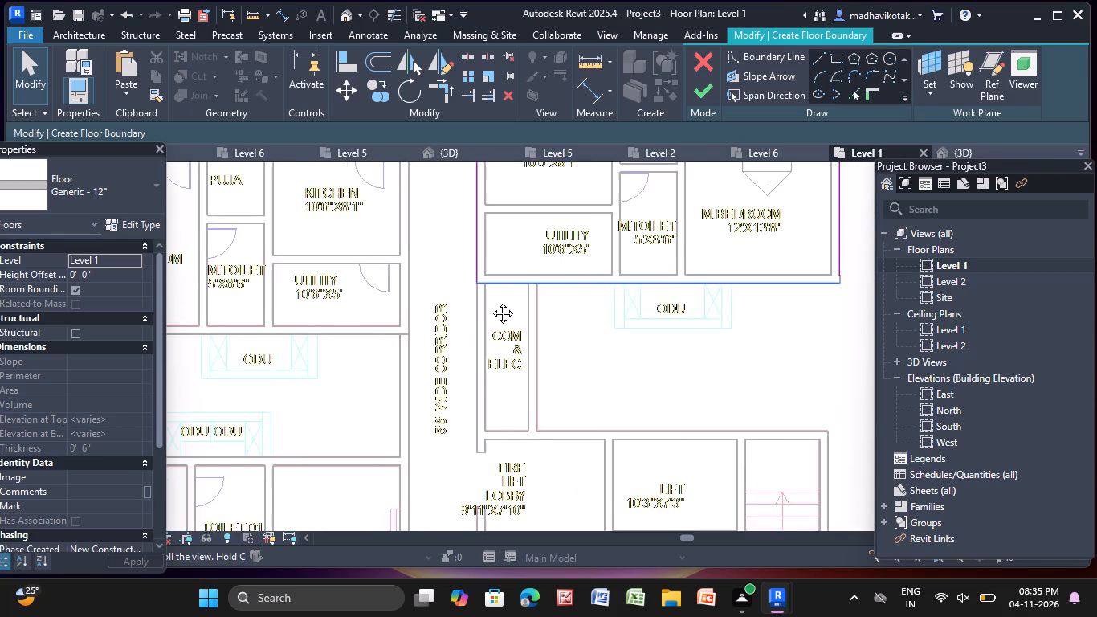
pyautogui.moveTo(491, 301); pyautogui.dragTo(394, 326, button='middle')
pyautogui.scroll(3, 730, 300)
pyautogui.scroll(10, 627, 343)
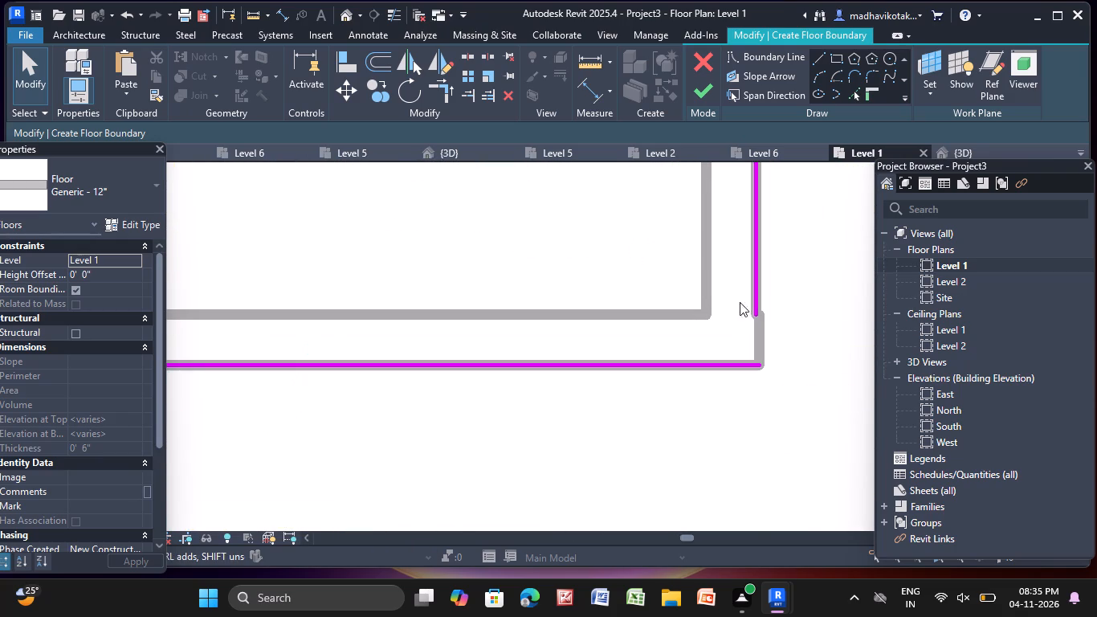
pyautogui.click(754, 296)
pyautogui.scroll(8, 768, 328)
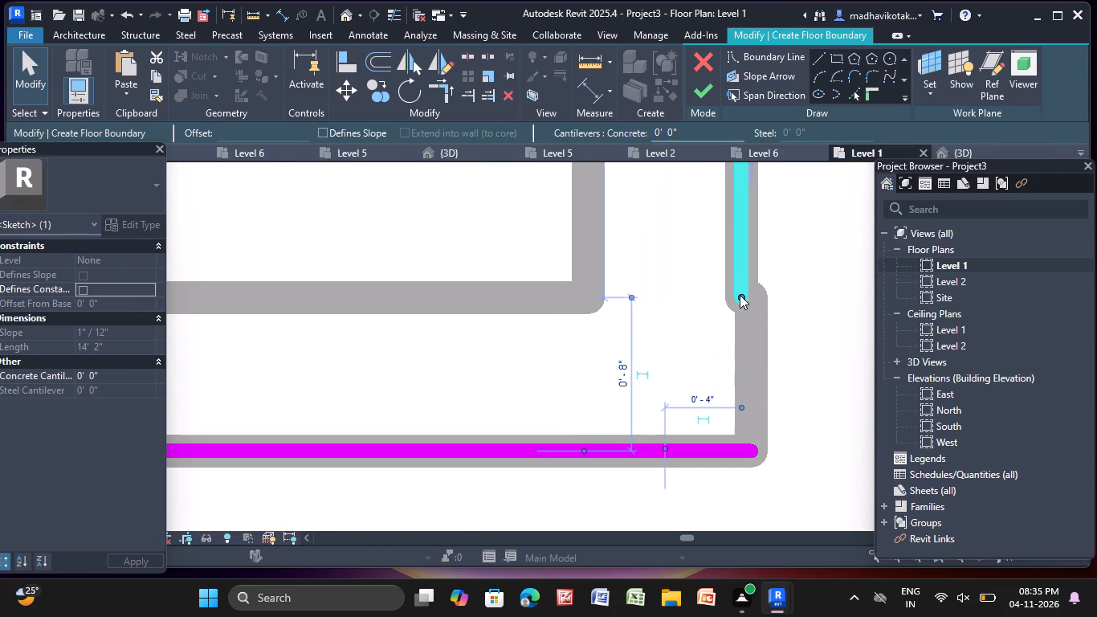
pyautogui.moveTo(740, 294); pyautogui.dragTo(755, 453)
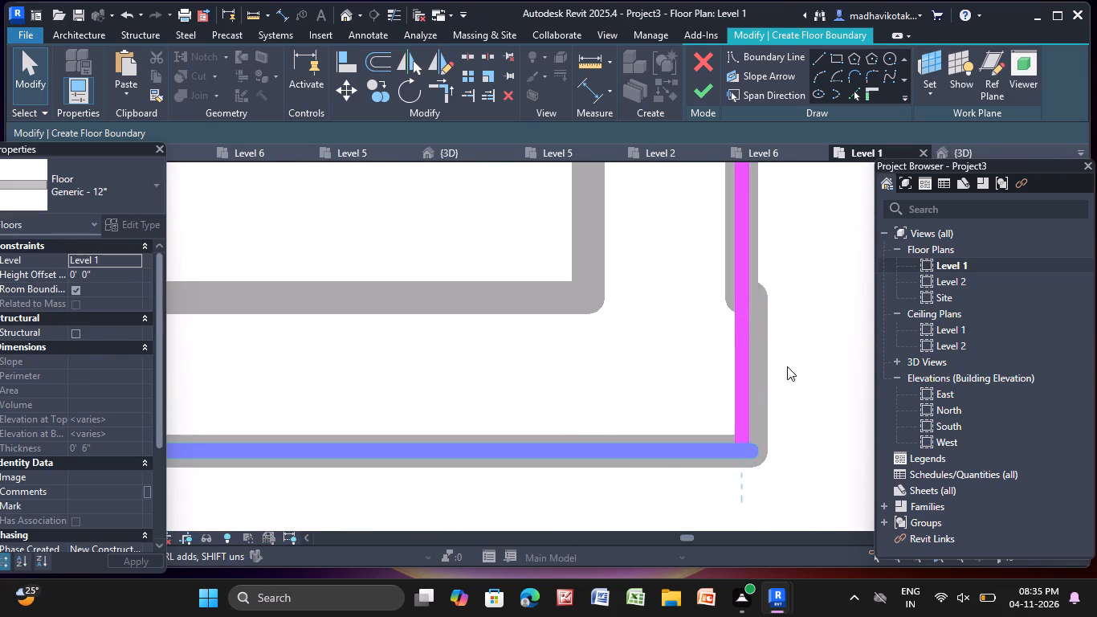
pyautogui.click(781, 282)
# Shorten the upper end of the master bedroom's outer side line to meet the balcony's short return line.
pyautogui.scroll(-10, 782, 262)
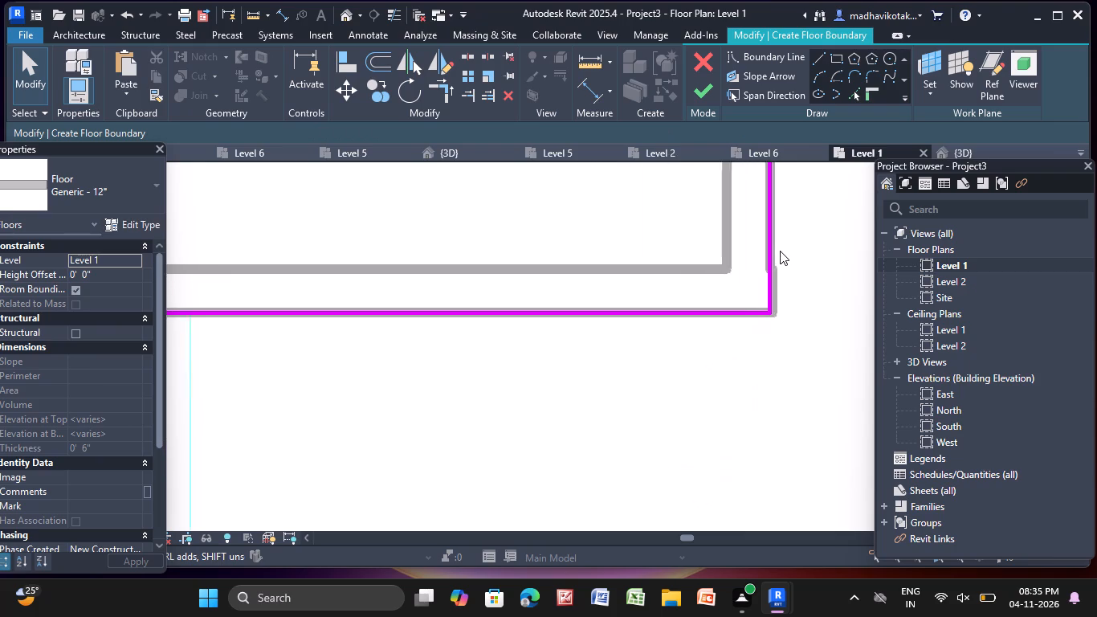
pyautogui.scroll(-12, 780, 251)
pyautogui.moveTo(777, 239); pyautogui.dragTo(763, 385, button='middle')
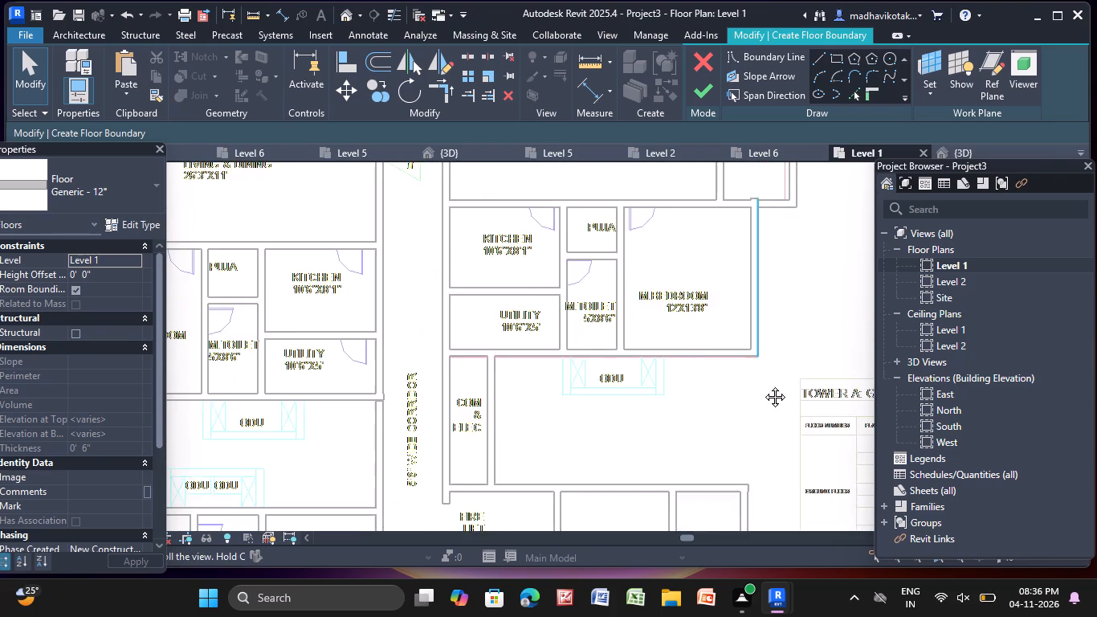
pyautogui.moveTo(763, 385); pyautogui.dragTo(764, 427, button='middle')
pyautogui.scroll(10, 752, 312)
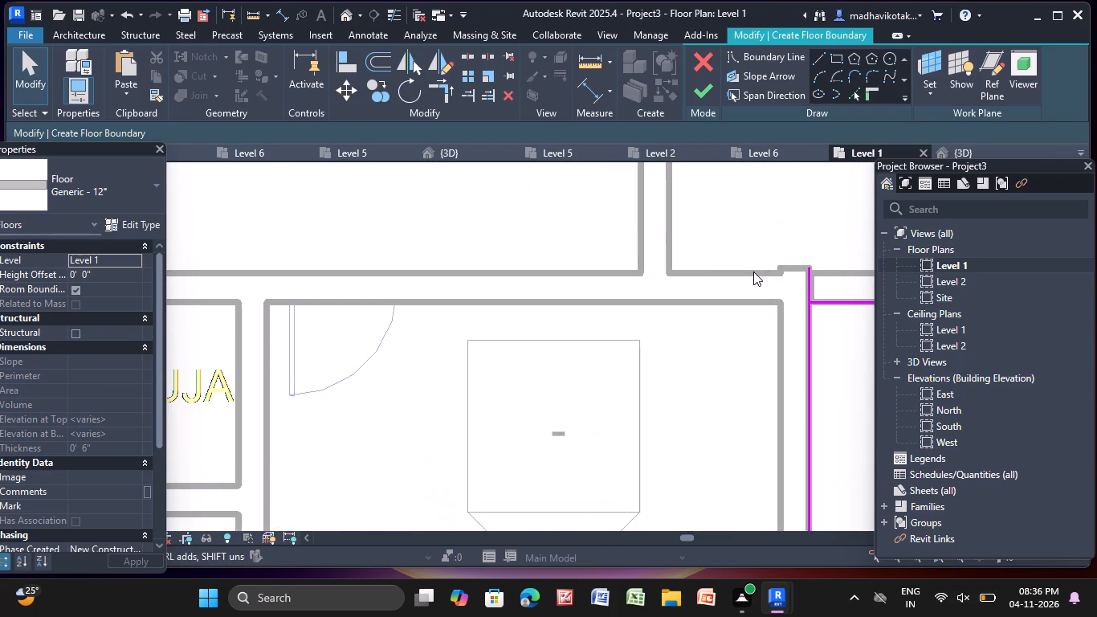
pyautogui.moveTo(753, 272); pyautogui.dragTo(548, 220, button='middle')
pyautogui.scroll(4, 614, 222)
pyautogui.click(593, 232)
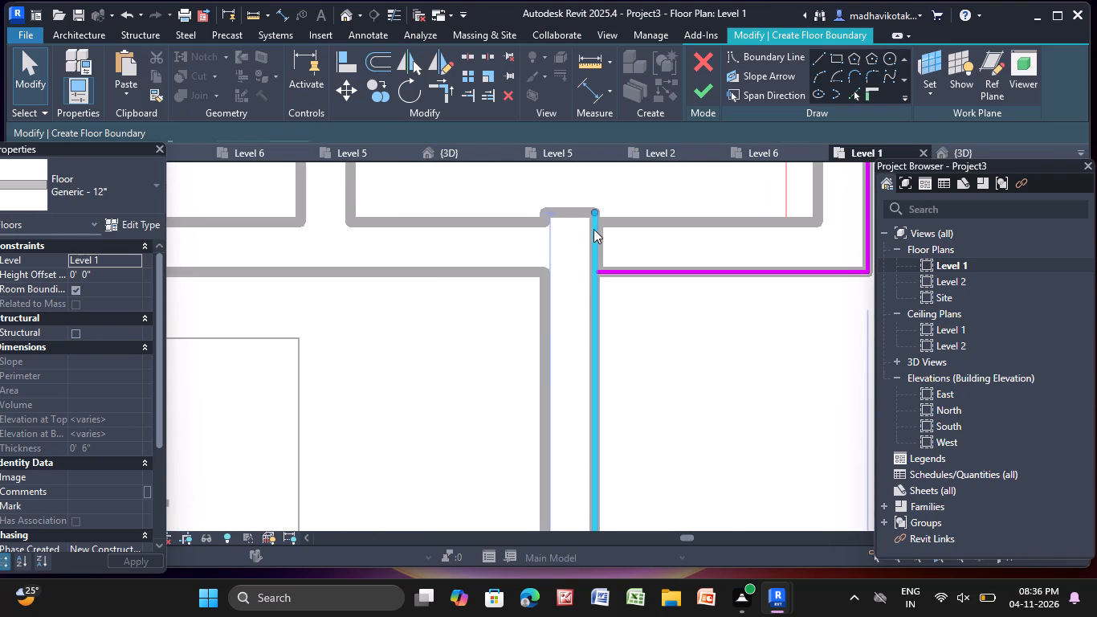
pyautogui.scroll(4, 596, 223)
pyautogui.moveTo(593, 203); pyautogui.dragTo(603, 297)
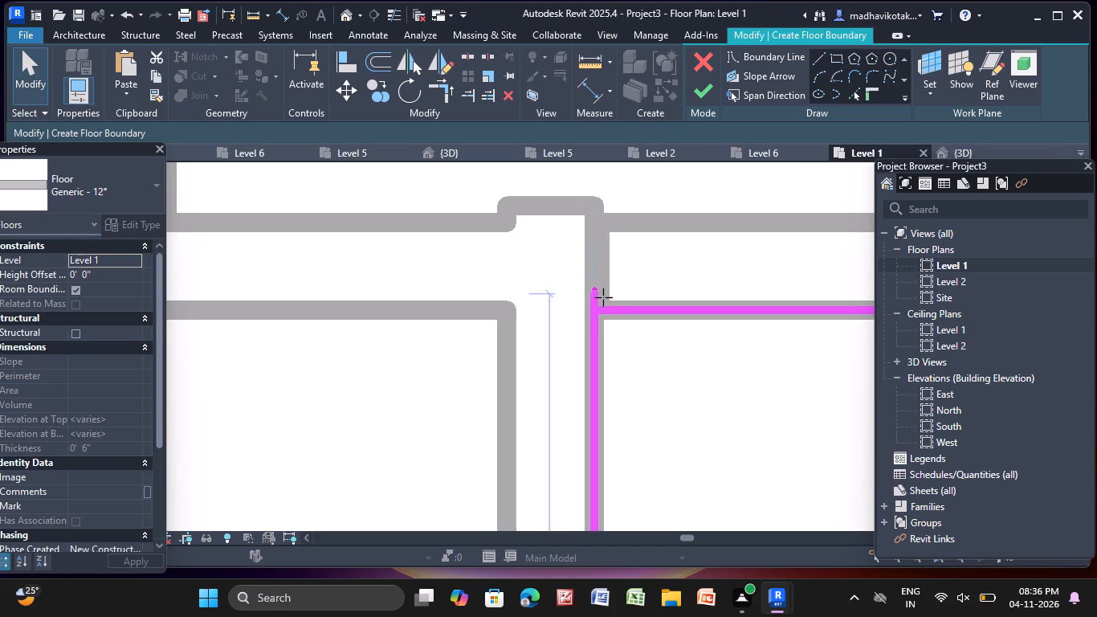
pyautogui.moveTo(603, 297); pyautogui.dragTo(602, 314)
pyautogui.scroll(-4, 640, 177)
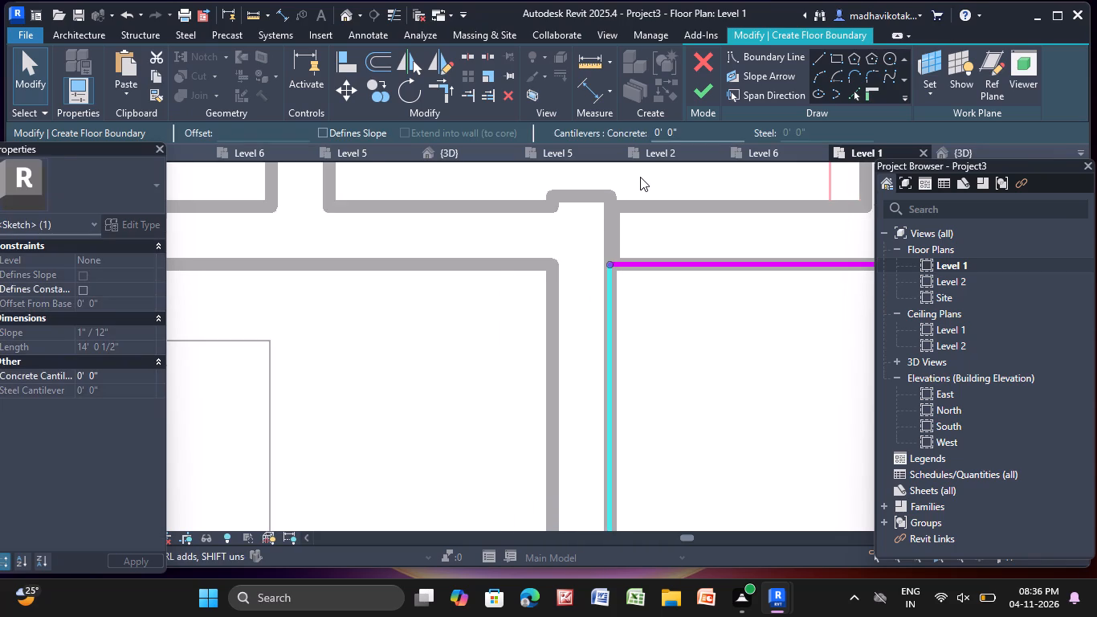
pyautogui.moveTo(442, 0); pyautogui.dragTo(333, 0)
pyautogui.click(431, 333)
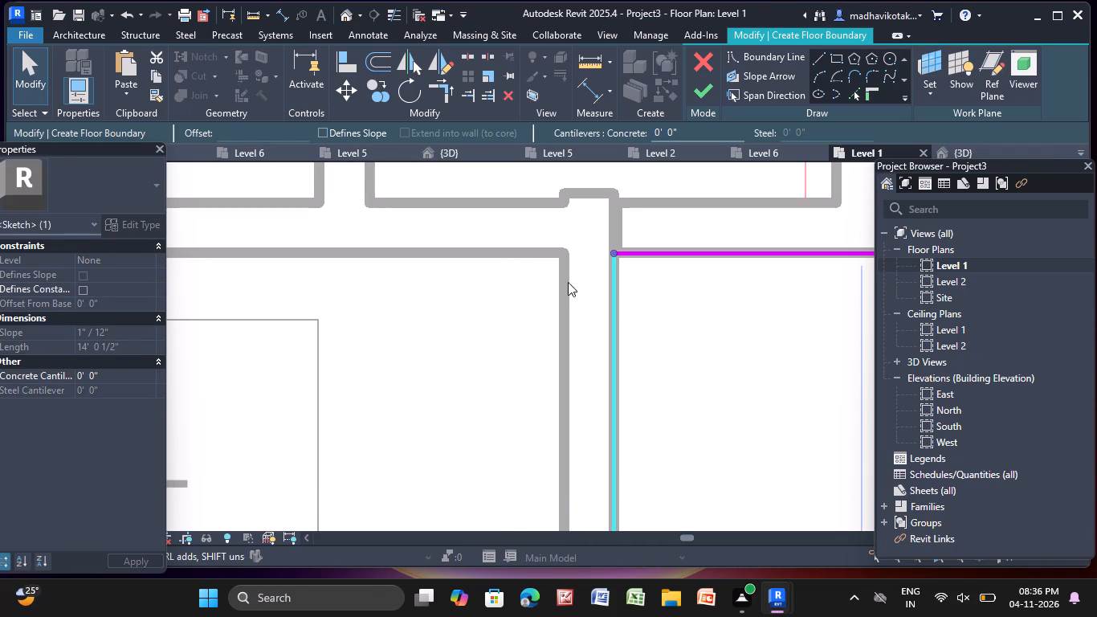
pyautogui.click(745, 331)
# Extend the ODU-side boundary line above the study to meet the study's outer side line at the corner.
pyautogui.scroll(-10, 743, 328)
pyautogui.moveTo(741, 292); pyautogui.dragTo(710, 508, button='middle')
pyautogui.moveTo(614, 227); pyautogui.dragTo(650, 408, button='middle')
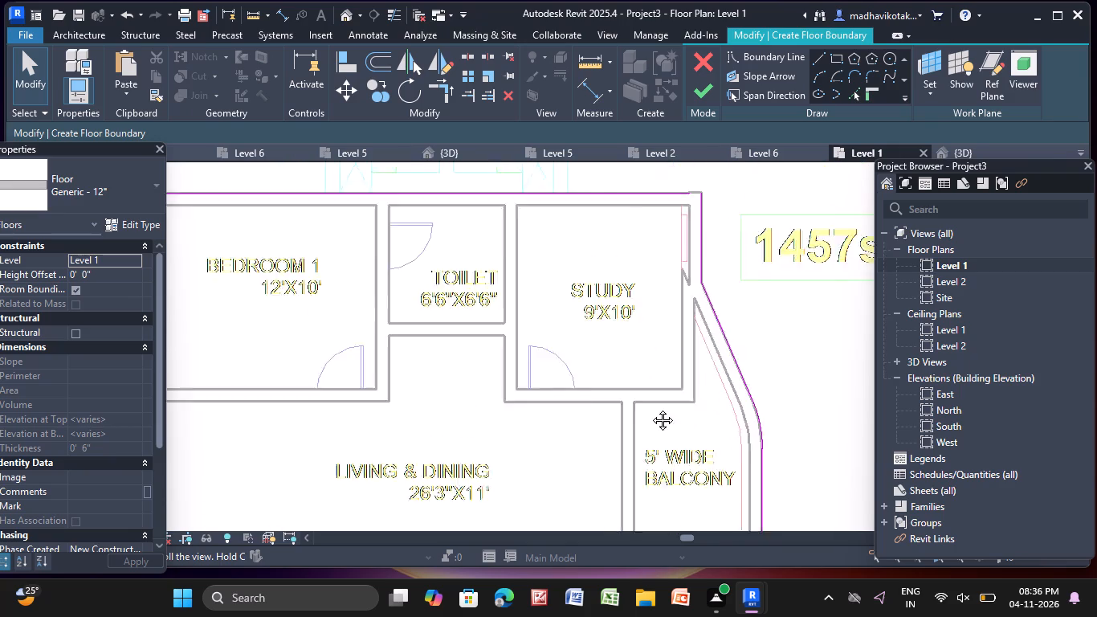
pyautogui.moveTo(650, 408); pyautogui.dragTo(673, 428, button='middle')
pyautogui.scroll(8, 741, 349)
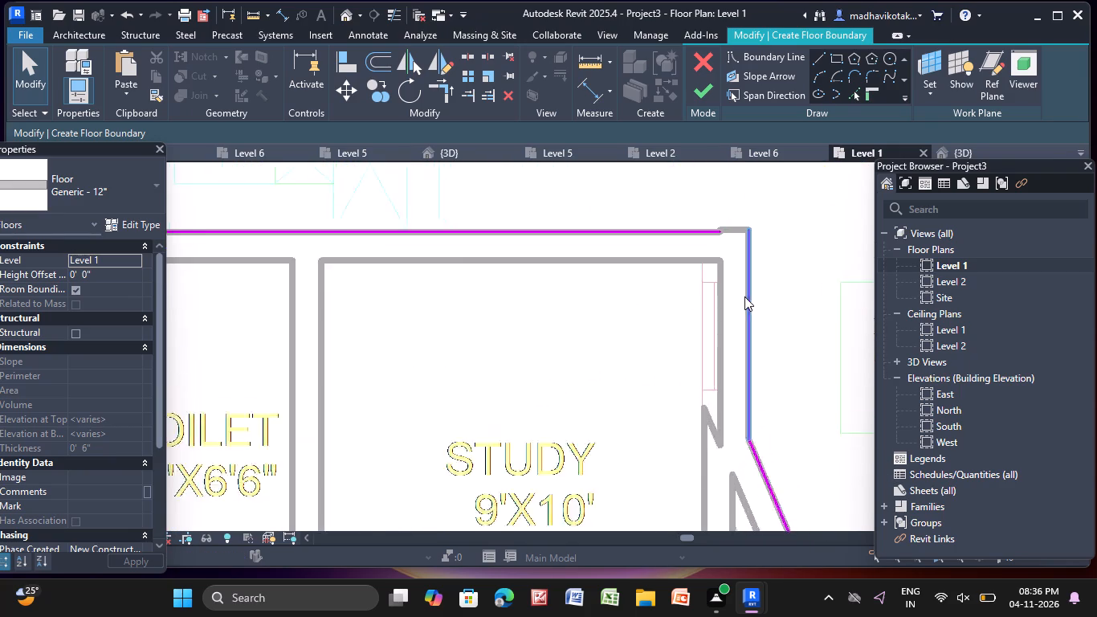
pyautogui.moveTo(746, 291); pyautogui.dragTo(671, 387, button='middle')
pyautogui.scroll(3, 587, 290)
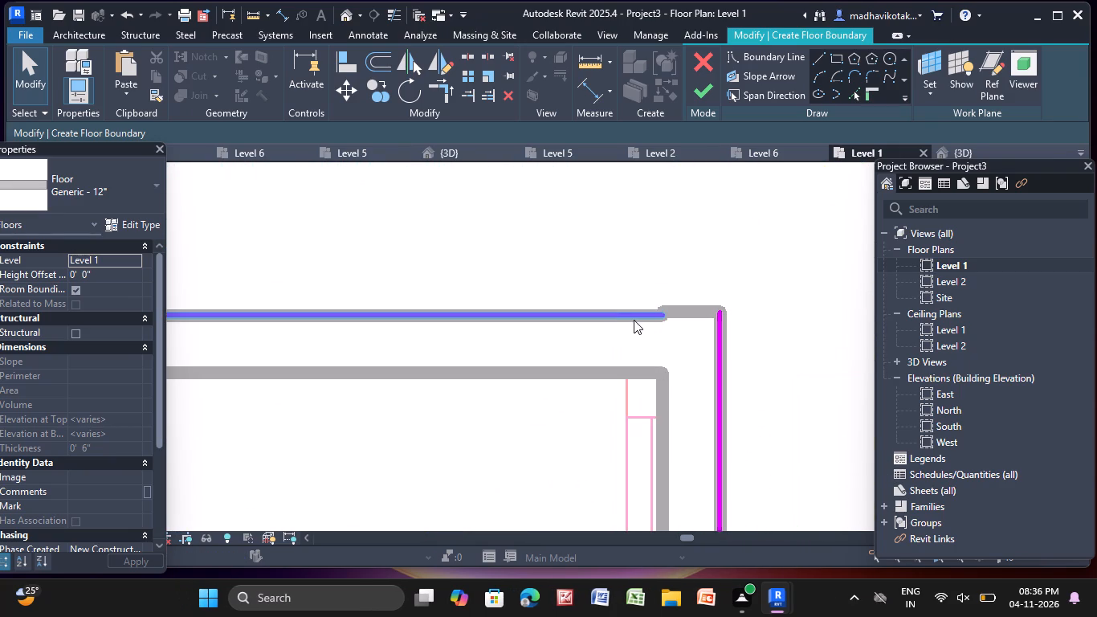
pyautogui.click(634, 320)
pyautogui.scroll(1, 637, 321)
pyautogui.moveTo(628, 318); pyautogui.dragTo(423, 274, button='middle')
pyautogui.scroll(6, 491, 255)
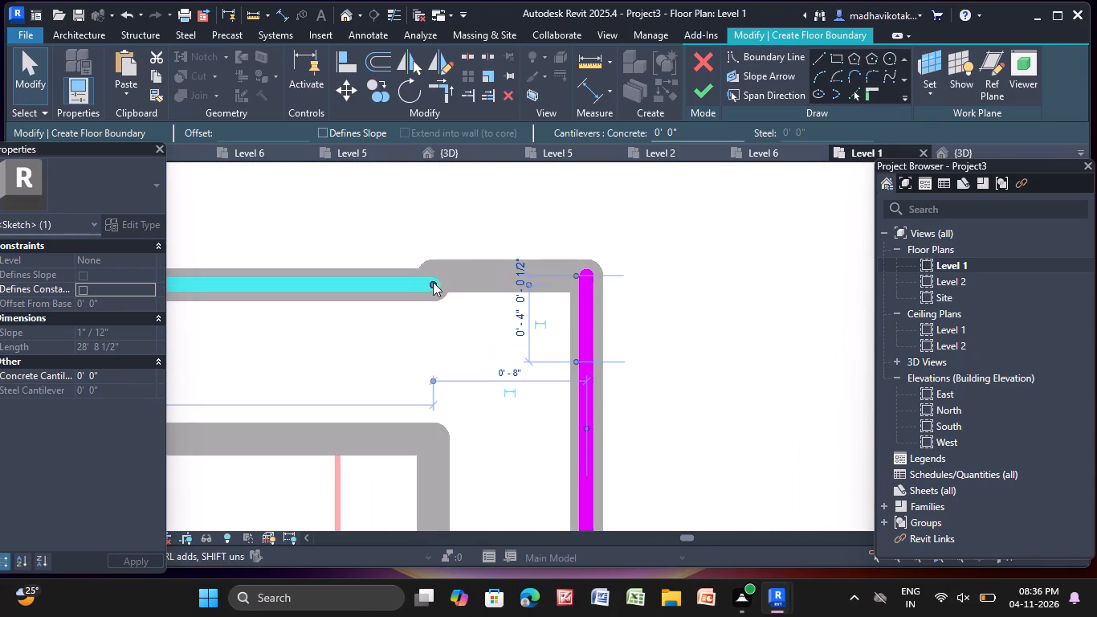
pyautogui.moveTo(432, 283); pyautogui.dragTo(581, 286)
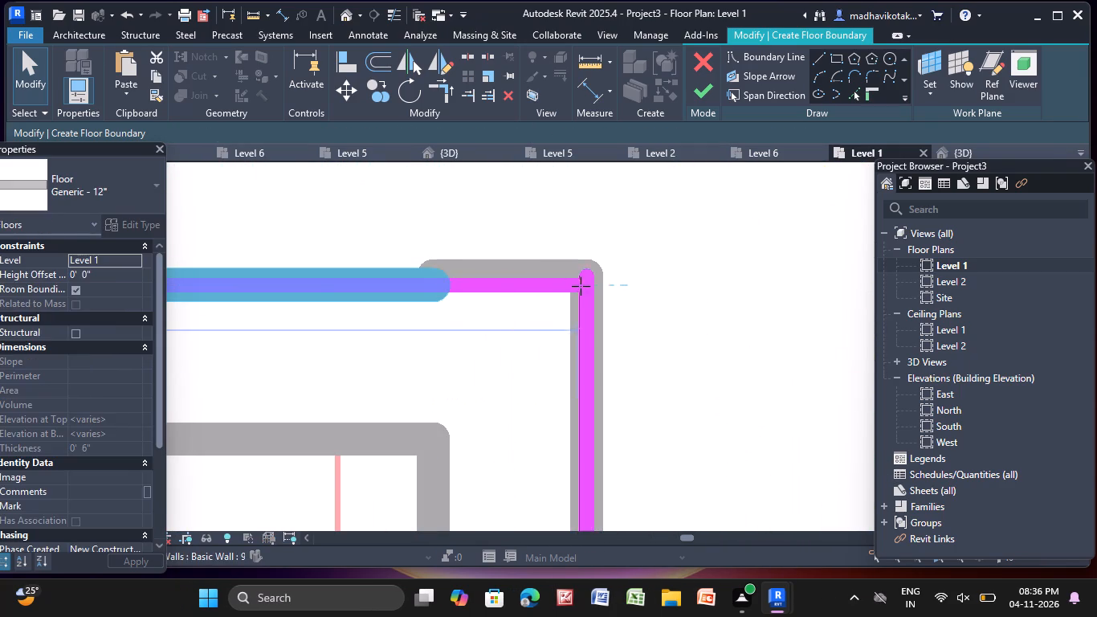
pyautogui.moveTo(581, 286); pyautogui.dragTo(586, 286)
pyautogui.click(642, 231)
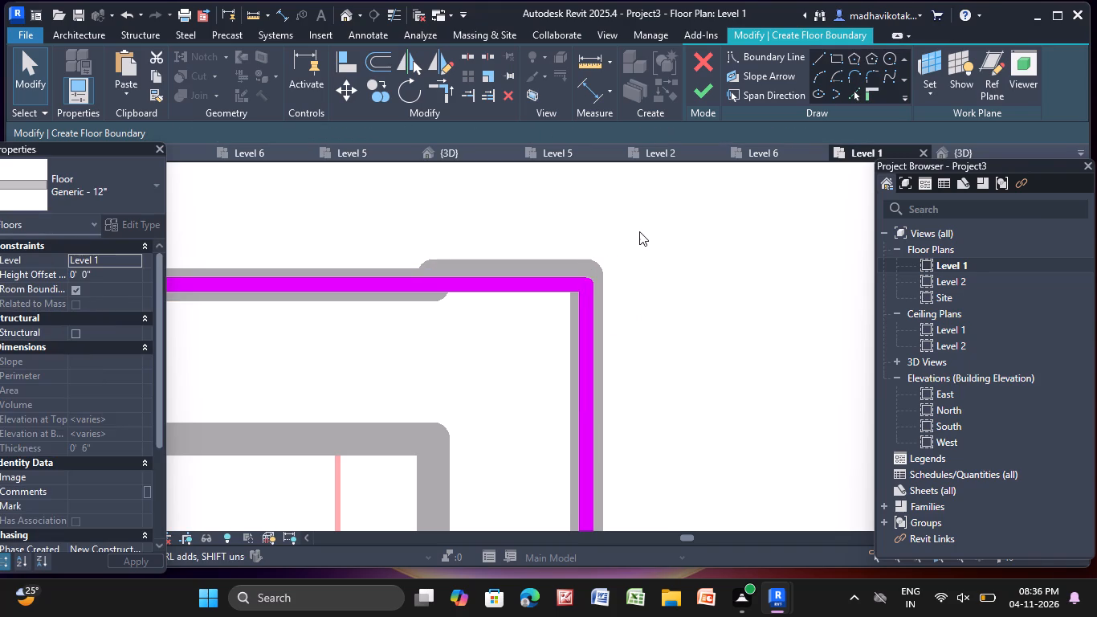
# Extend the ODU-side boundary line above Bedroom 1 to meet the corridor-side boundary line at the corner.
pyautogui.scroll(-15, 466, 231)
pyautogui.moveTo(467, 228); pyautogui.dragTo(875, 251, button='middle')
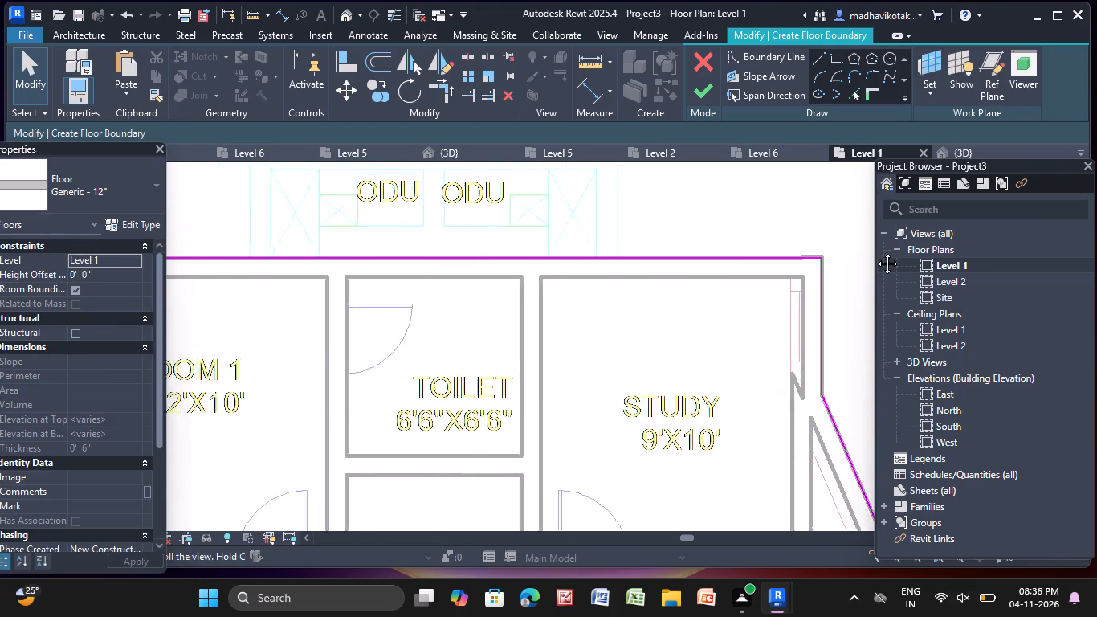
pyautogui.moveTo(875, 251); pyautogui.dragTo(940, 251, button='middle')
pyautogui.moveTo(288, 272); pyautogui.dragTo(634, 245, button='middle')
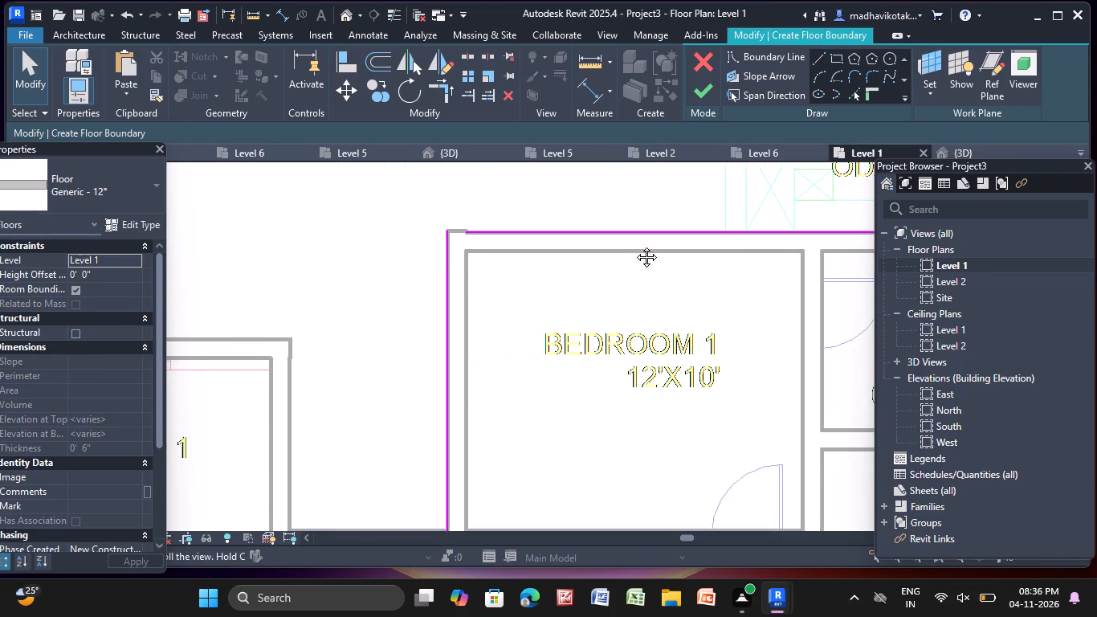
pyautogui.moveTo(634, 245); pyautogui.dragTo(634, 243, button='middle')
pyautogui.scroll(9, 476, 229)
pyautogui.click(541, 215)
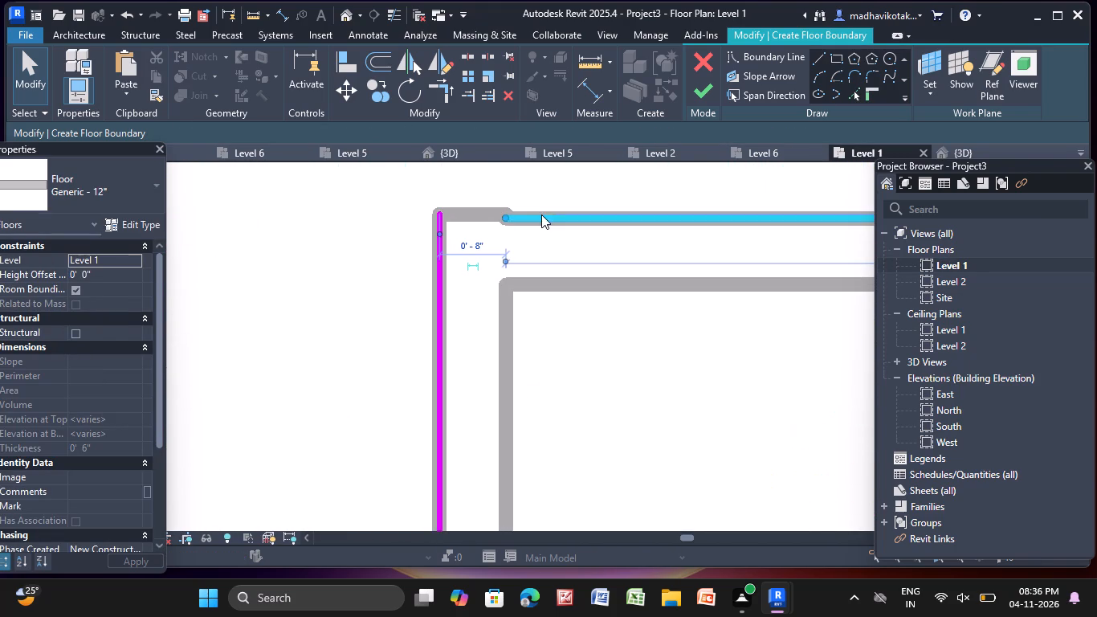
pyautogui.moveTo(504, 217); pyautogui.dragTo(435, 218)
pyautogui.click(358, 202)
# Check the boundary along the corridor side, finish the floor sketch for the 1457sft unit, and deselect the floor.
pyautogui.scroll(-11, 858, 309)
pyautogui.moveTo(814, 359); pyautogui.dragTo(798, 354, button='middle')
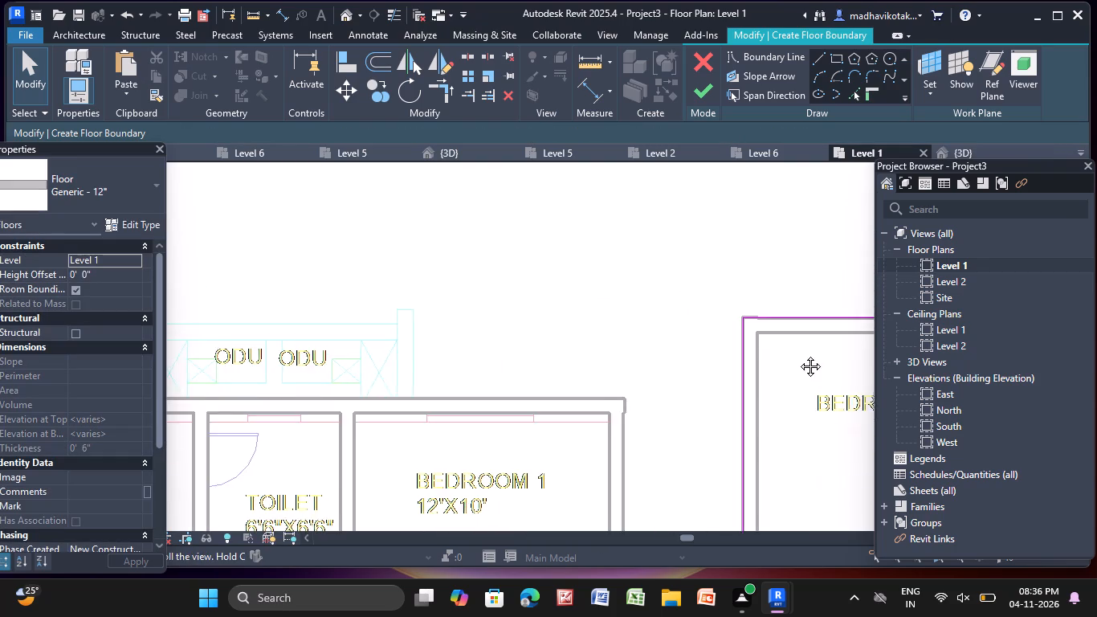
pyautogui.moveTo(798, 354); pyautogui.dragTo(437, 2, button='middle')
pyautogui.moveTo(438, 241); pyautogui.dragTo(446, 317, button='middle')
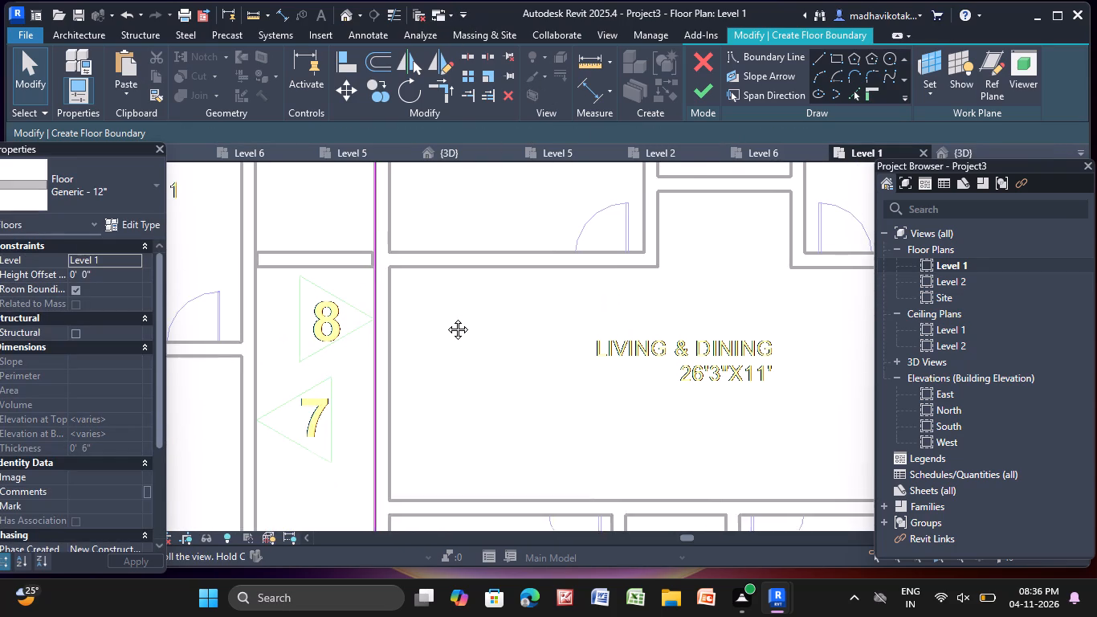
pyautogui.moveTo(446, 317); pyautogui.dragTo(372, 2, button='middle')
pyautogui.moveTo(388, 353); pyautogui.dragTo(384, 223, button='middle')
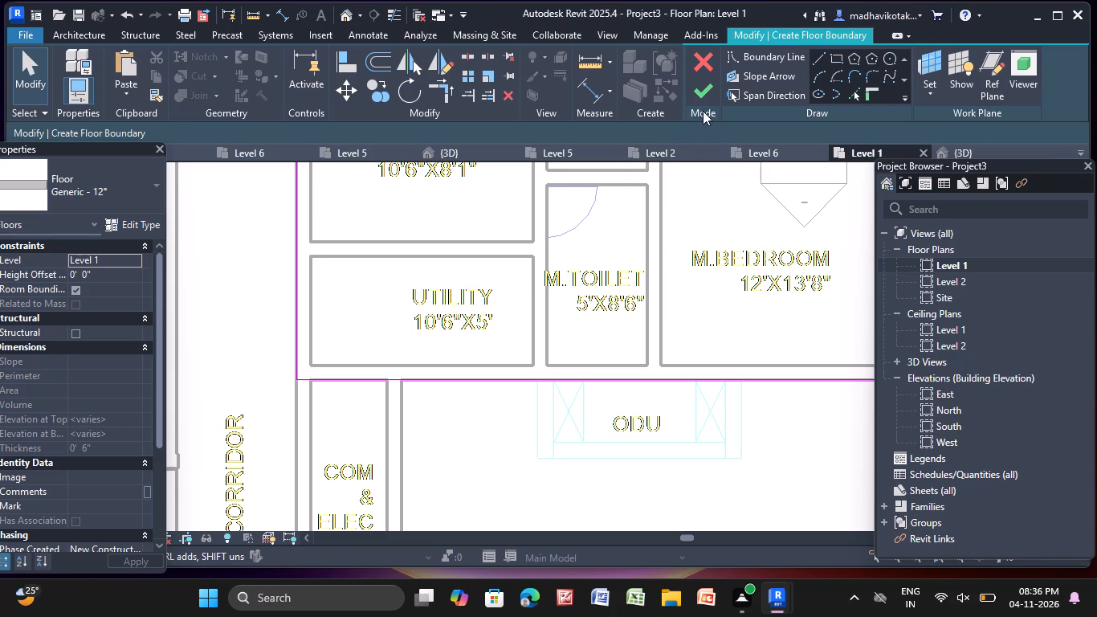
pyautogui.click(706, 89)
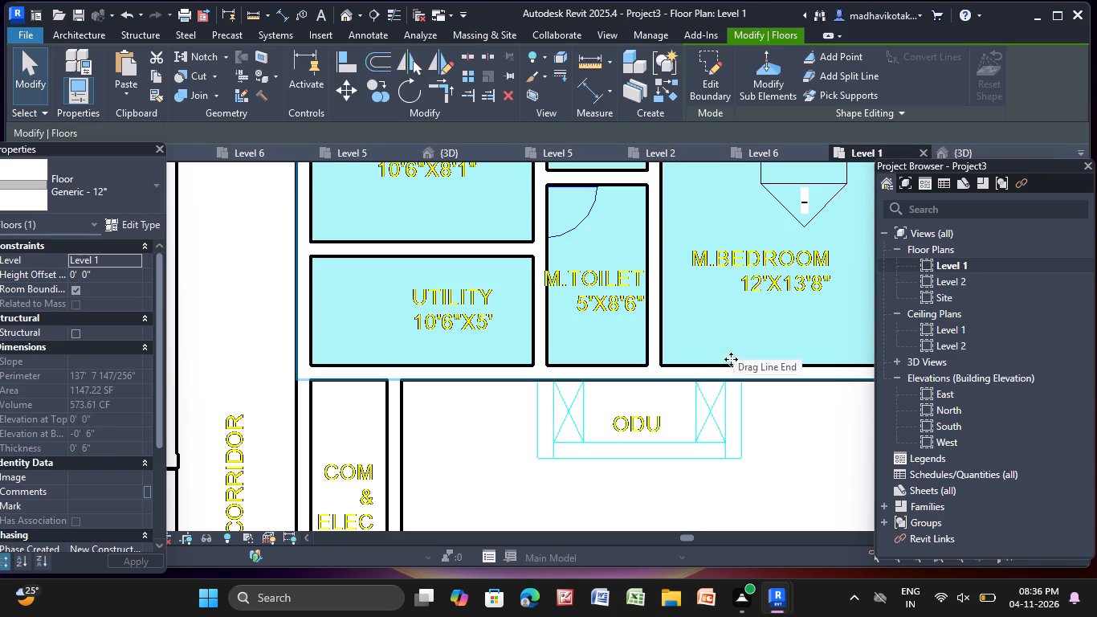
pyautogui.click(648, 488)
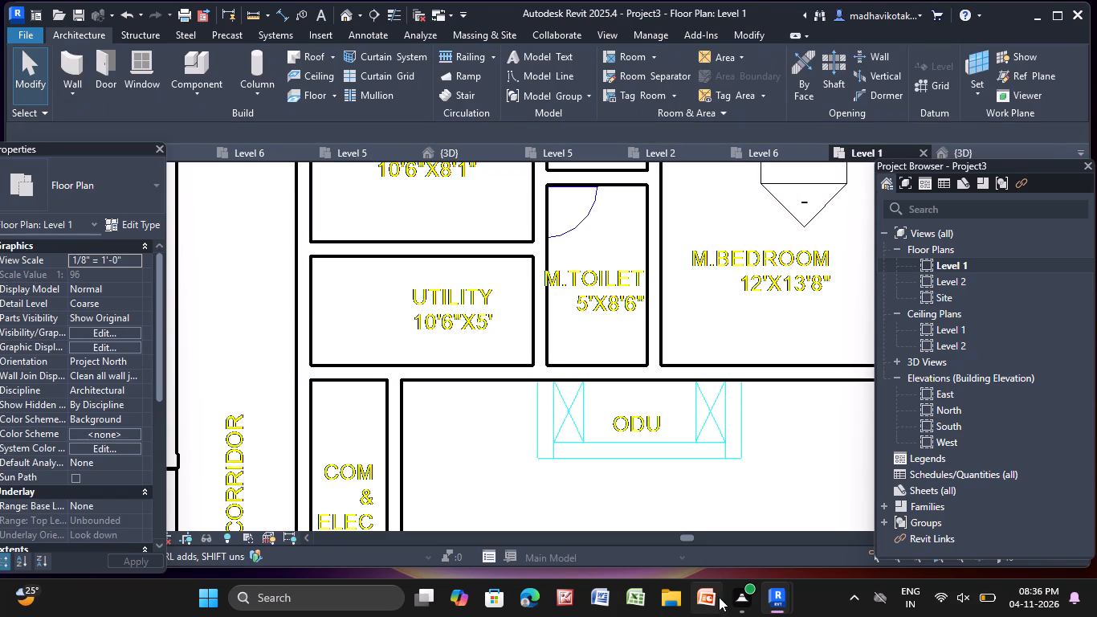
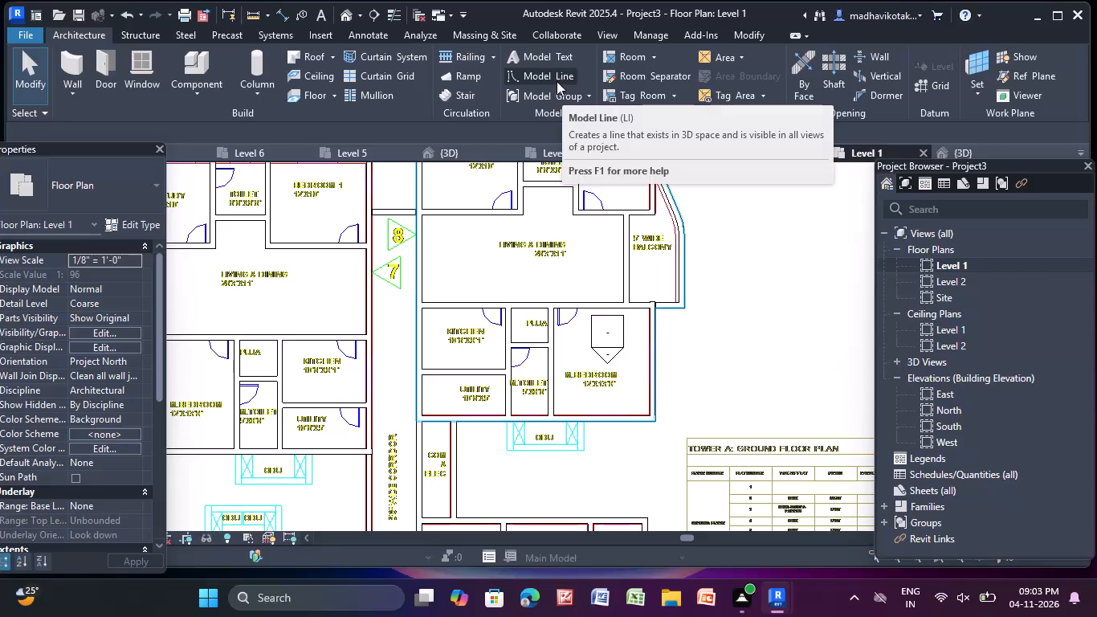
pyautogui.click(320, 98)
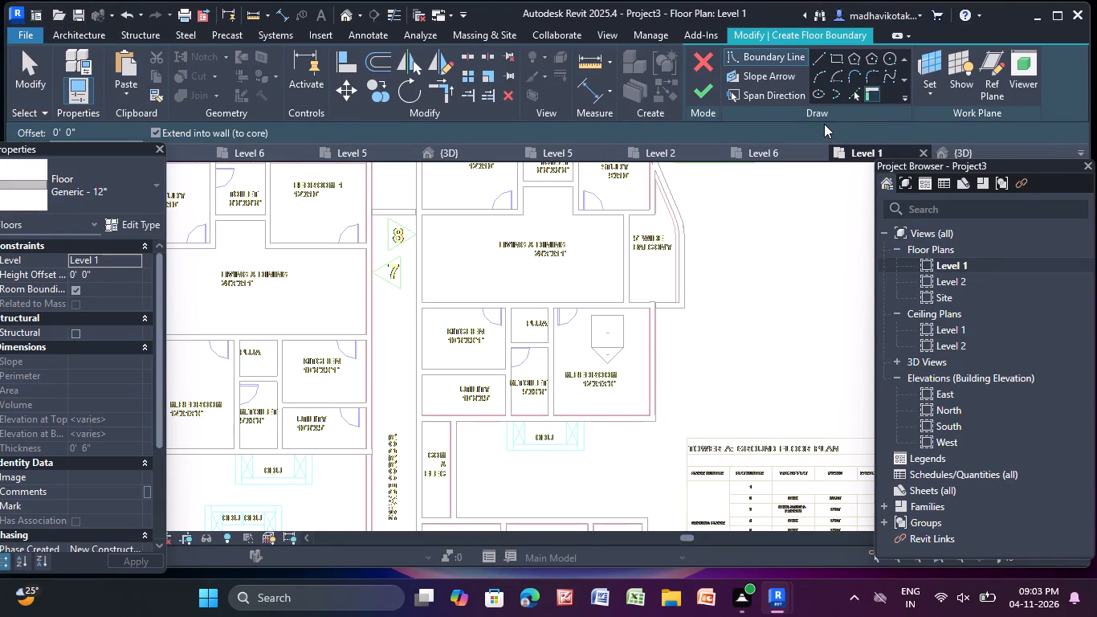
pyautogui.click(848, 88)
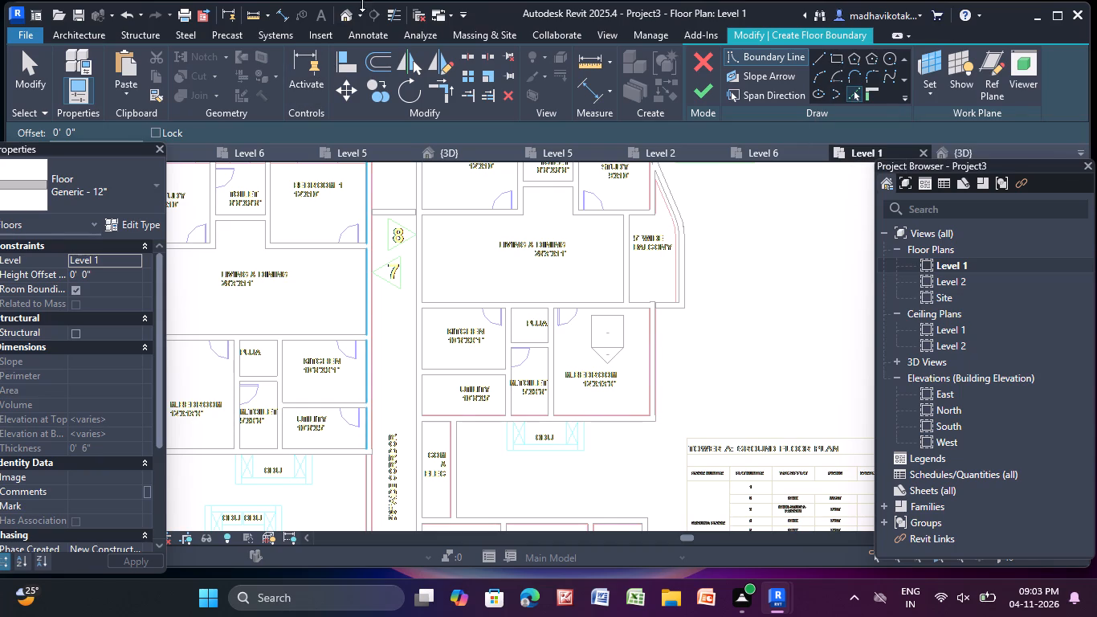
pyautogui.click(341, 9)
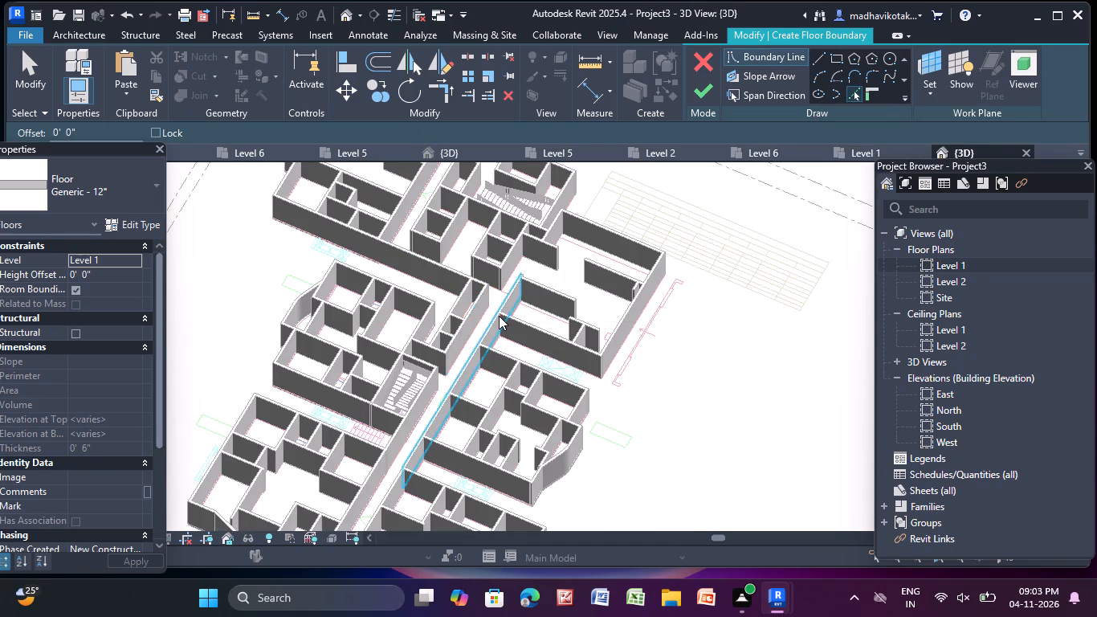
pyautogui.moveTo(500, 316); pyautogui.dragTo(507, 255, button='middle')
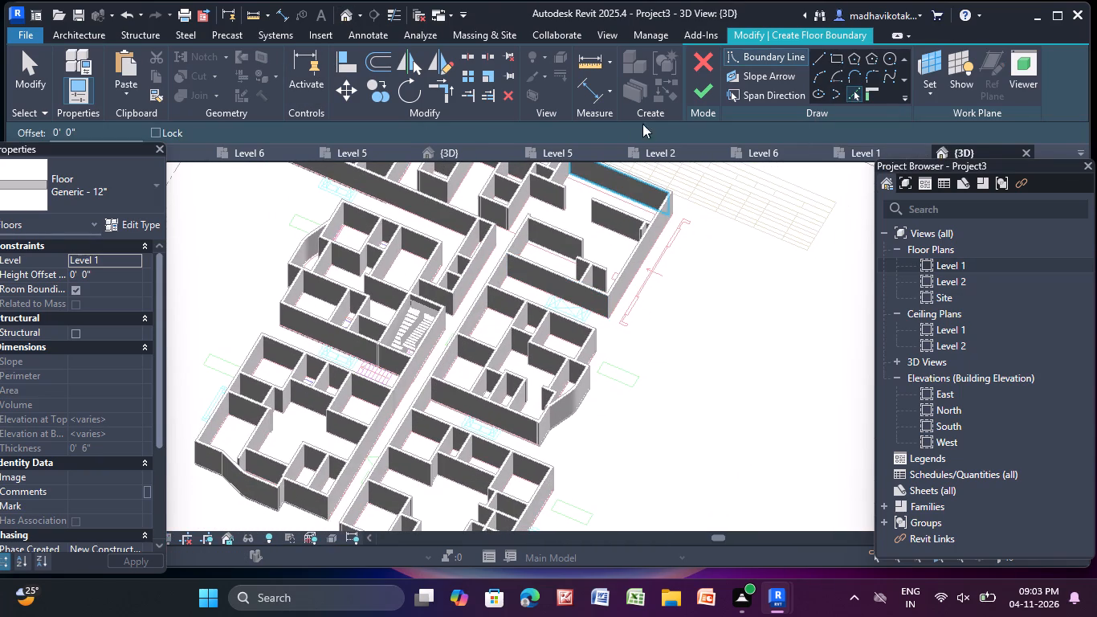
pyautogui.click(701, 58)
# Examine the finished slabs in the 3D view and the Level 1 plan around the fire lift lobby for areas without a floor.
pyautogui.moveTo(574, 335); pyautogui.dragTo(575, 377, button='middle')
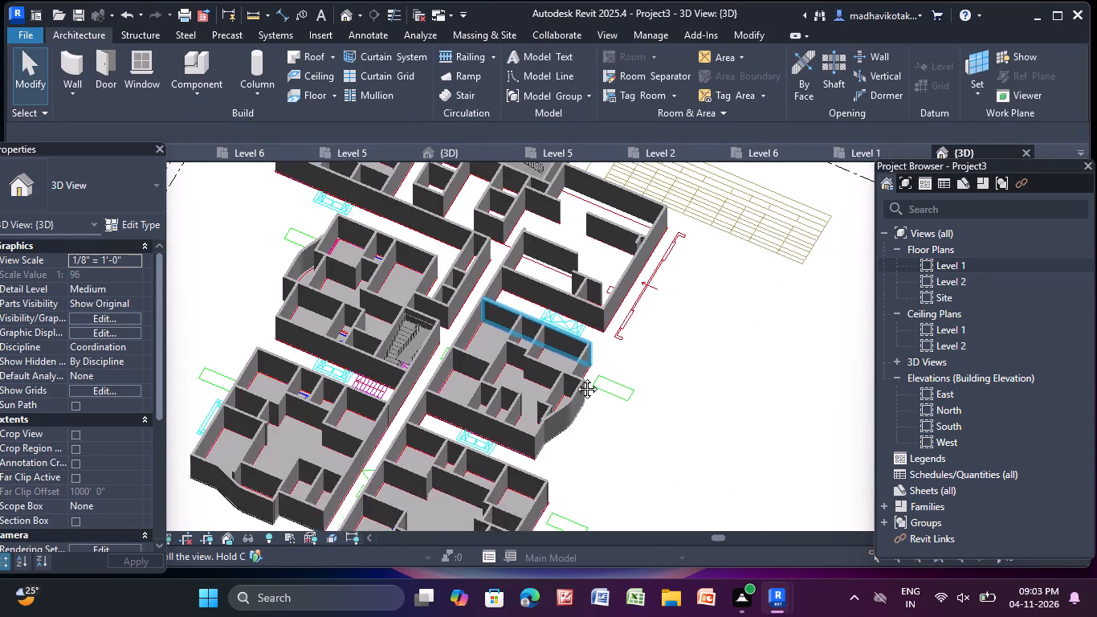
pyautogui.moveTo(575, 377); pyautogui.dragTo(559, 583, button='middle')
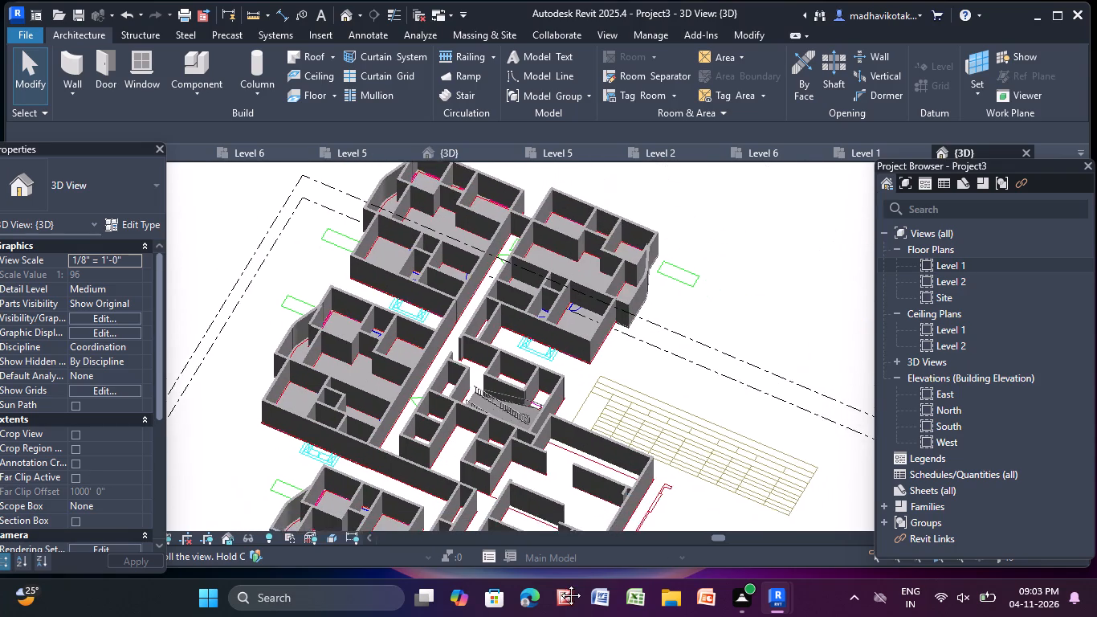
pyautogui.moveTo(559, 583); pyautogui.dragTo(550, 390, button='middle')
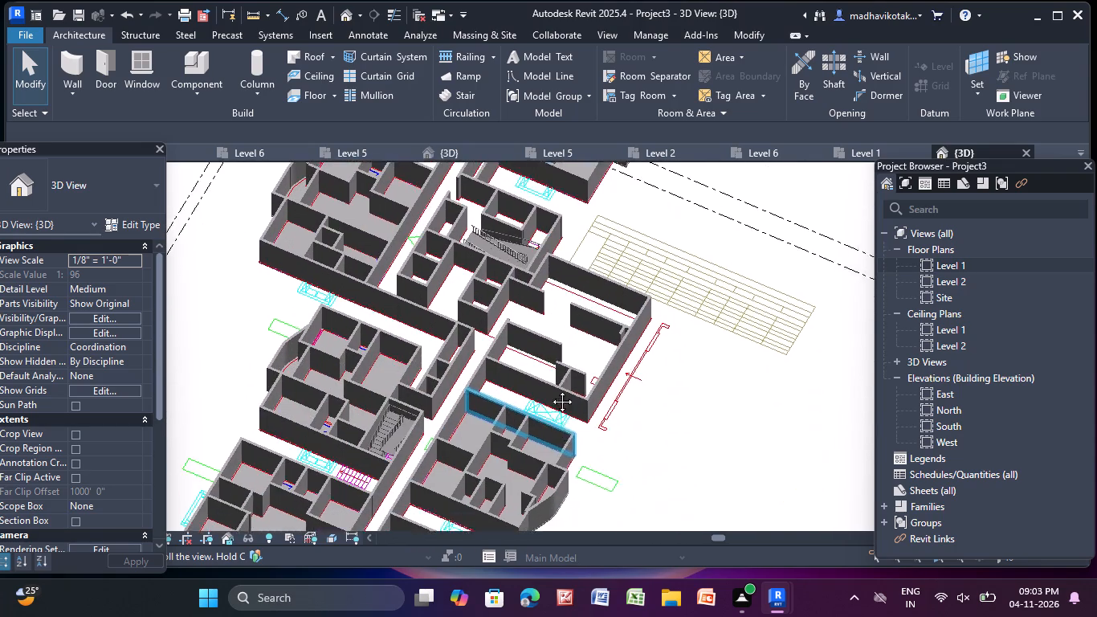
pyautogui.moveTo(550, 390); pyautogui.dragTo(550, 427, button='middle')
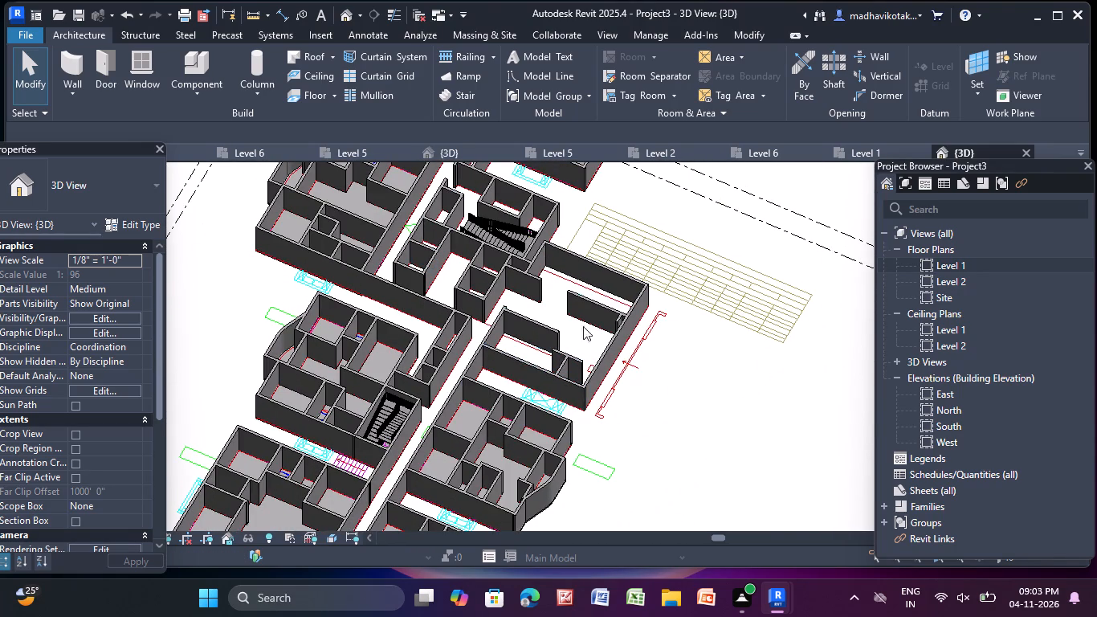
pyautogui.doubleClick(968, 264)
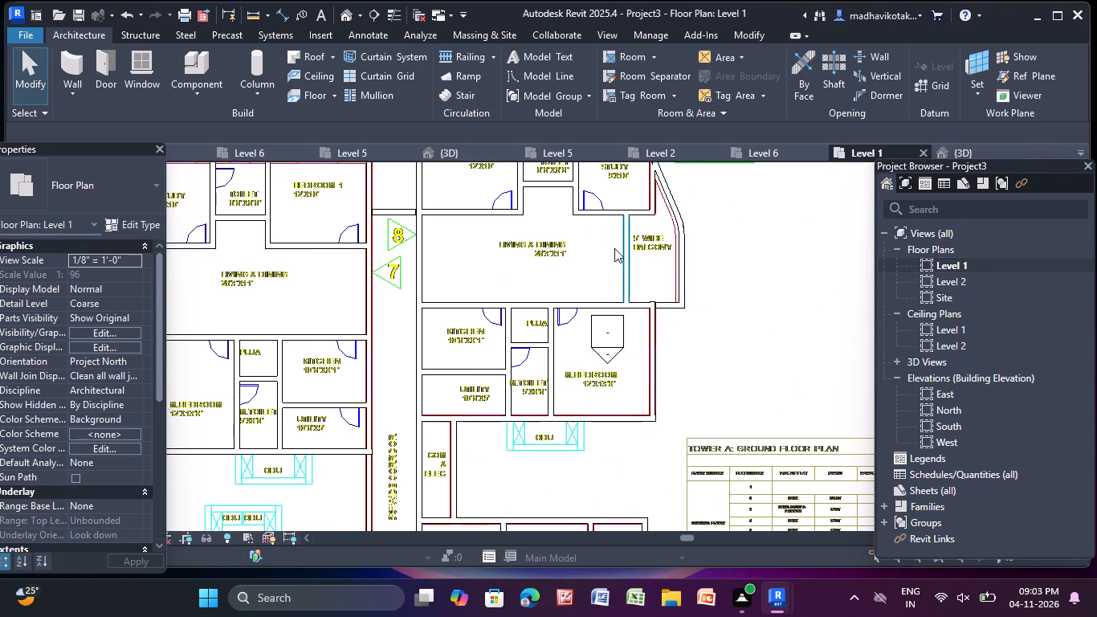
pyautogui.scroll(-5, 614, 249)
pyautogui.moveTo(586, 292); pyautogui.dragTo(562, 229, button='middle')
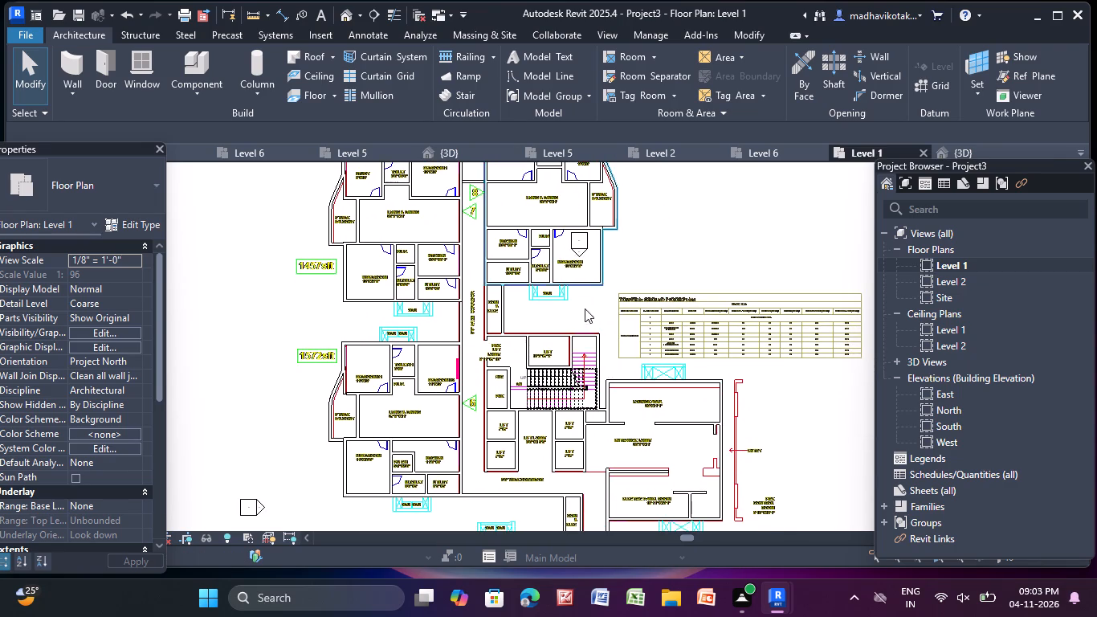
pyautogui.scroll(4, 583, 382)
pyautogui.moveTo(590, 321); pyautogui.dragTo(585, 241, button='middle')
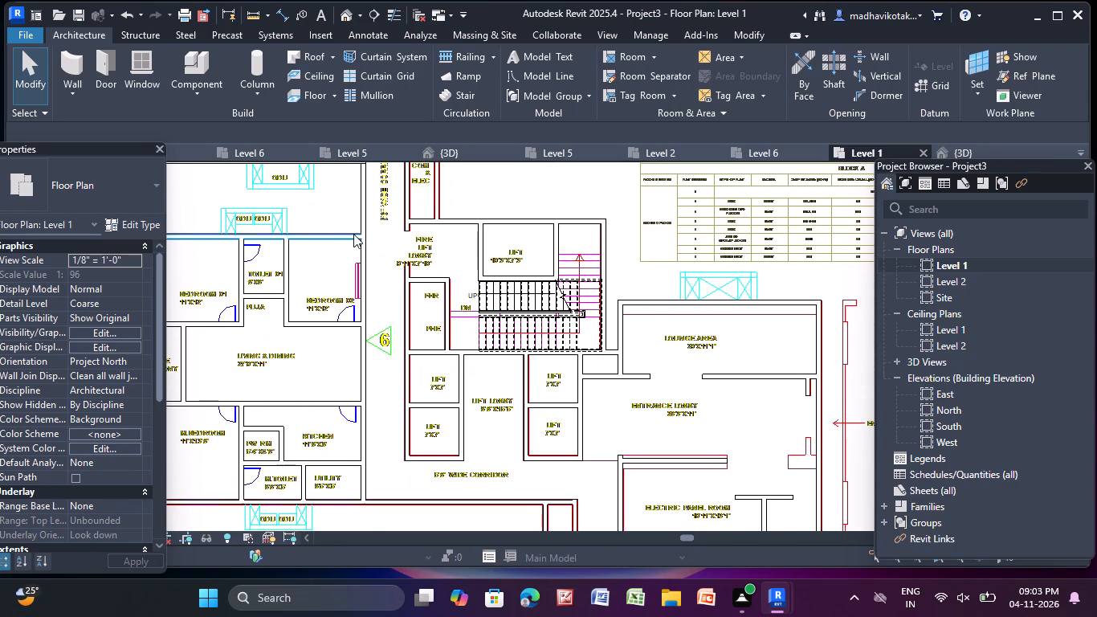
pyautogui.scroll(4, 354, 231)
pyautogui.scroll(3, 498, 267)
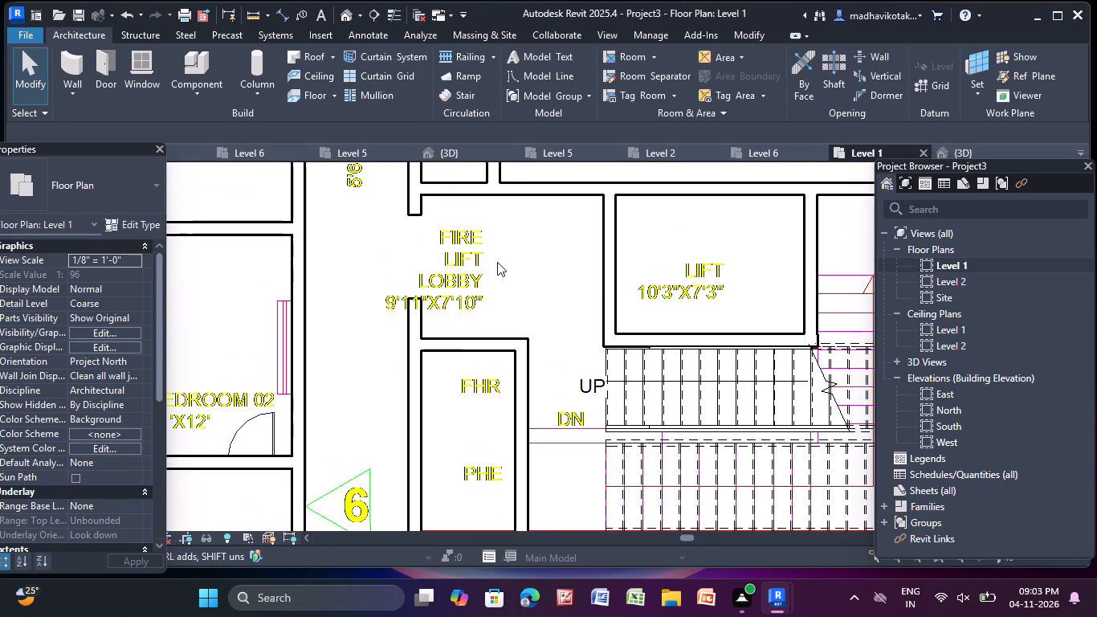
pyautogui.scroll(-5, 497, 262)
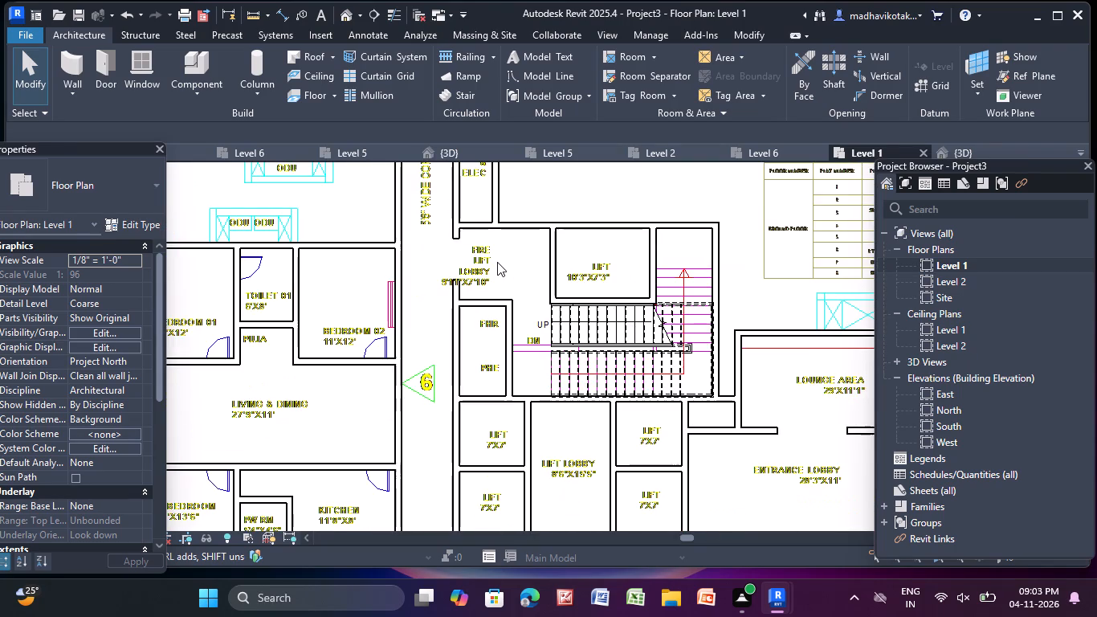
pyautogui.scroll(-3, 497, 262)
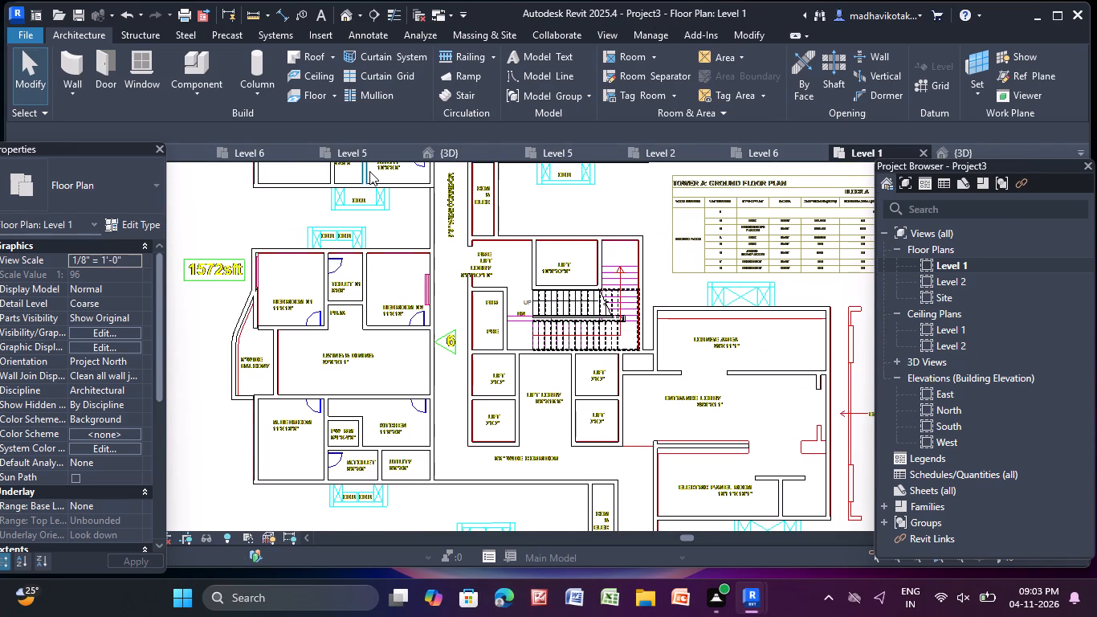
# Create a rectangular Generic - 12" floor, about 19'-5" deep, over the fire lift lobby, FHR/PHE shafts, lift and staircase.
pyautogui.click(304, 93)
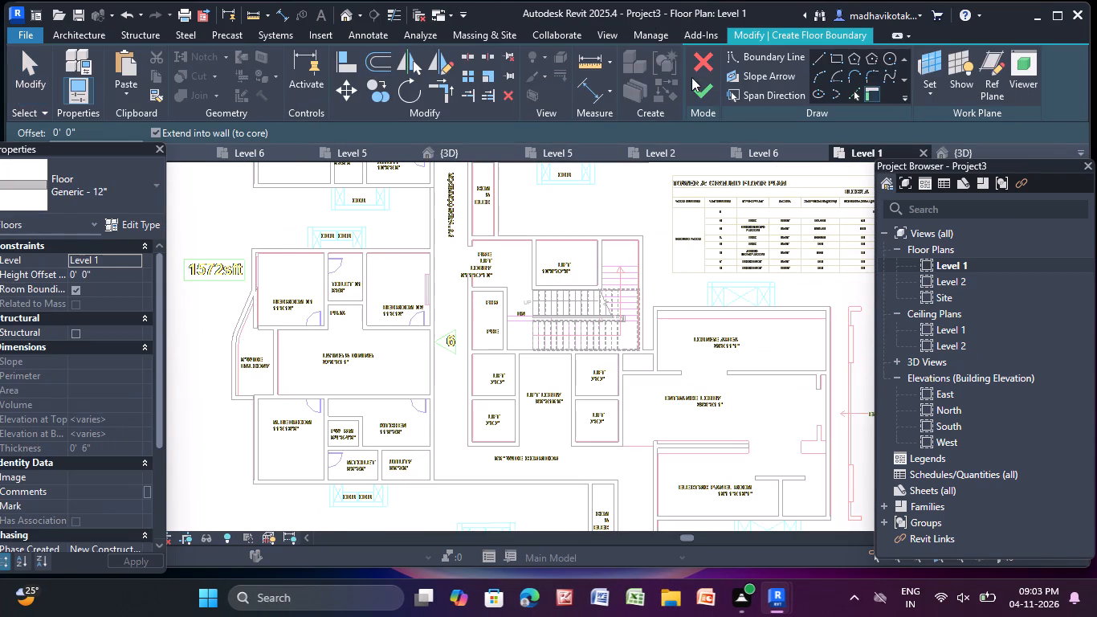
pyautogui.click(839, 58)
pyautogui.moveTo(465, 309); pyautogui.dragTo(422, 465, button='middle')
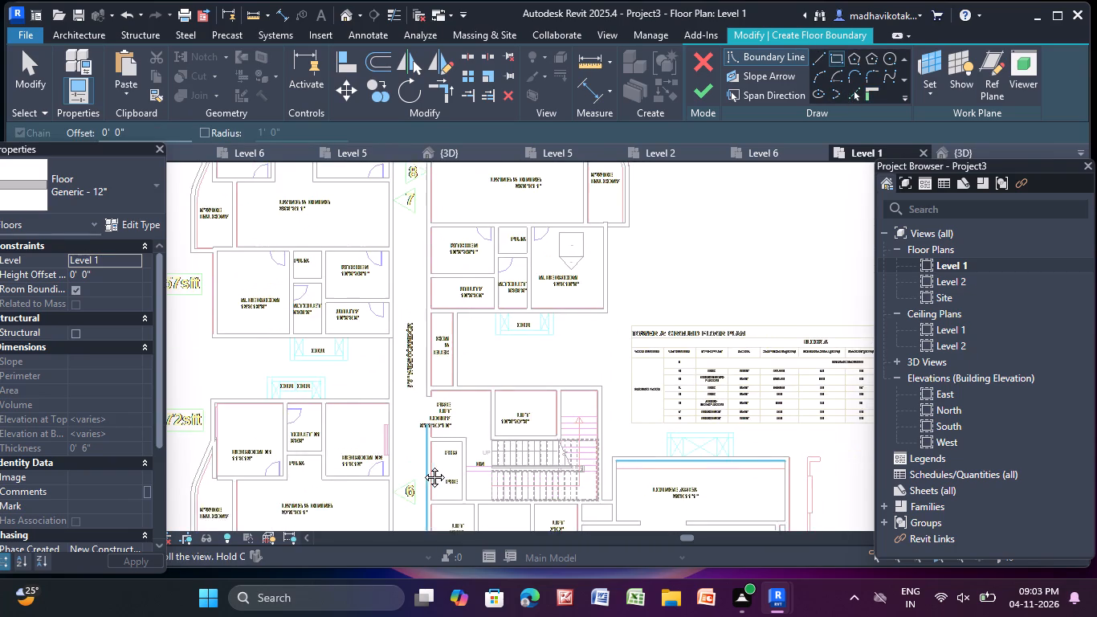
pyautogui.moveTo(422, 465); pyautogui.dragTo(448, 340, button='middle')
pyautogui.scroll(8, 438, 325)
pyautogui.moveTo(384, 383); pyautogui.dragTo(355, 437, button='middle')
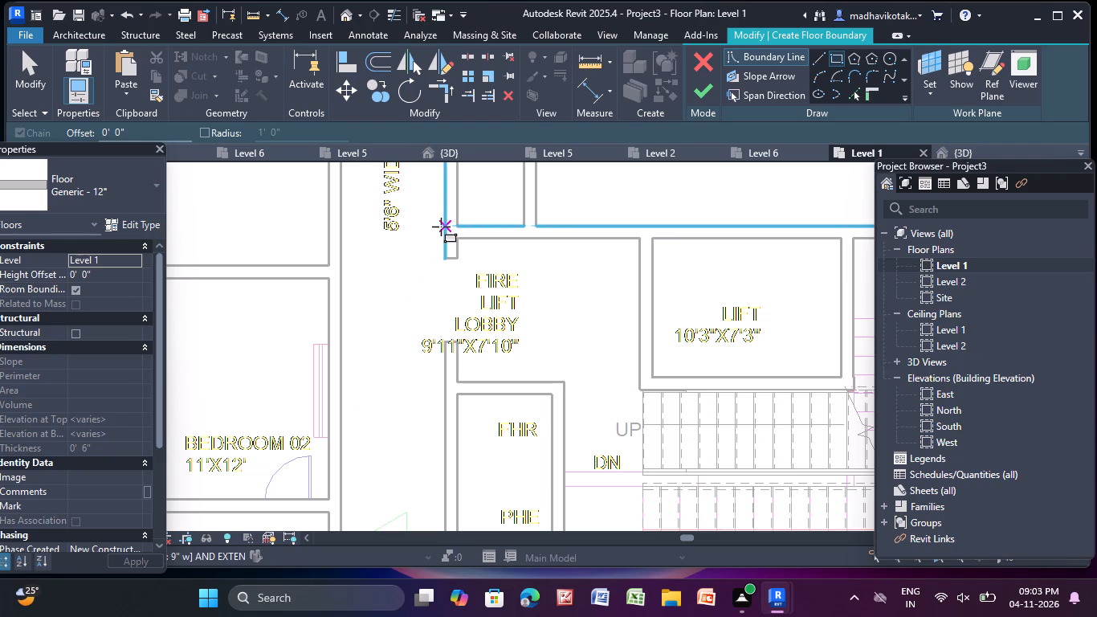
pyautogui.click(441, 227)
pyautogui.moveTo(744, 452); pyautogui.dragTo(660, 391, button='middle')
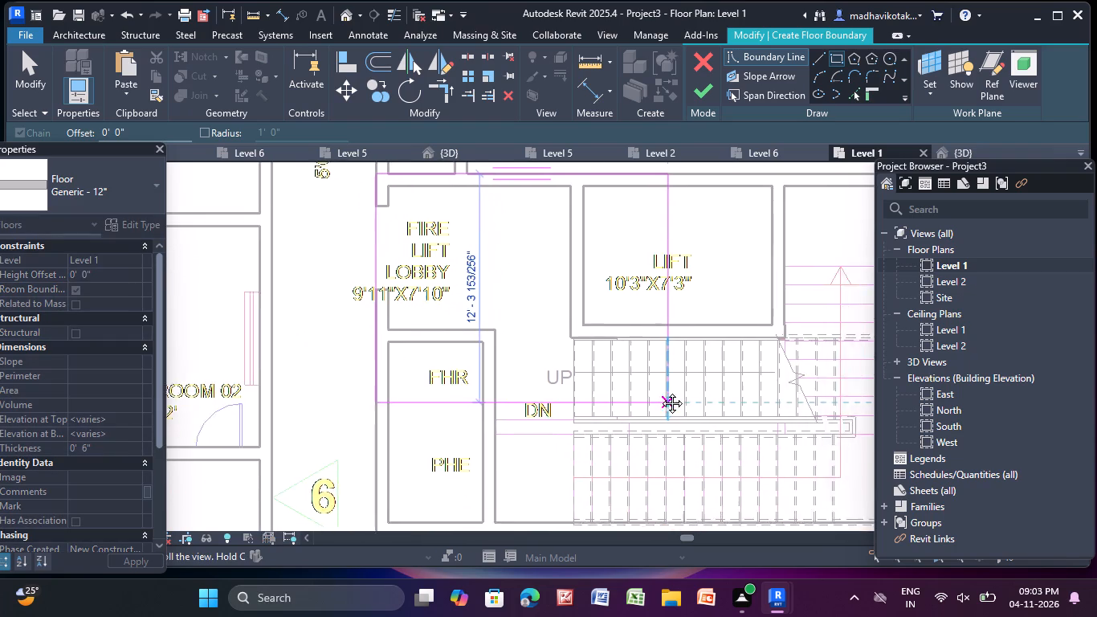
pyautogui.moveTo(660, 391); pyautogui.dragTo(482, 255, button='middle')
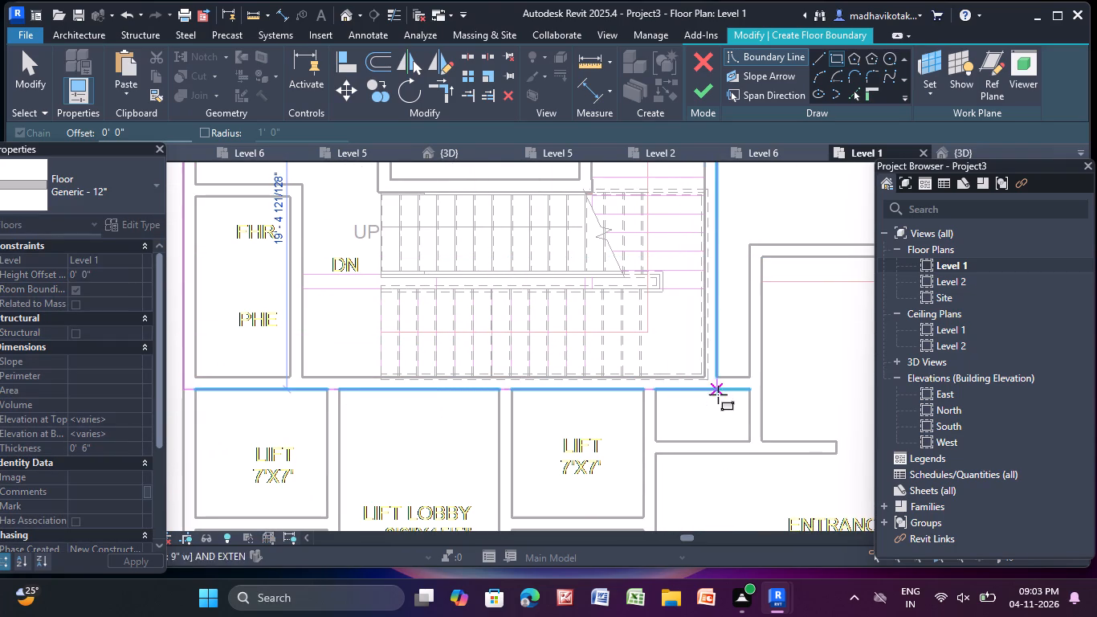
pyautogui.scroll(-5, 749, 386)
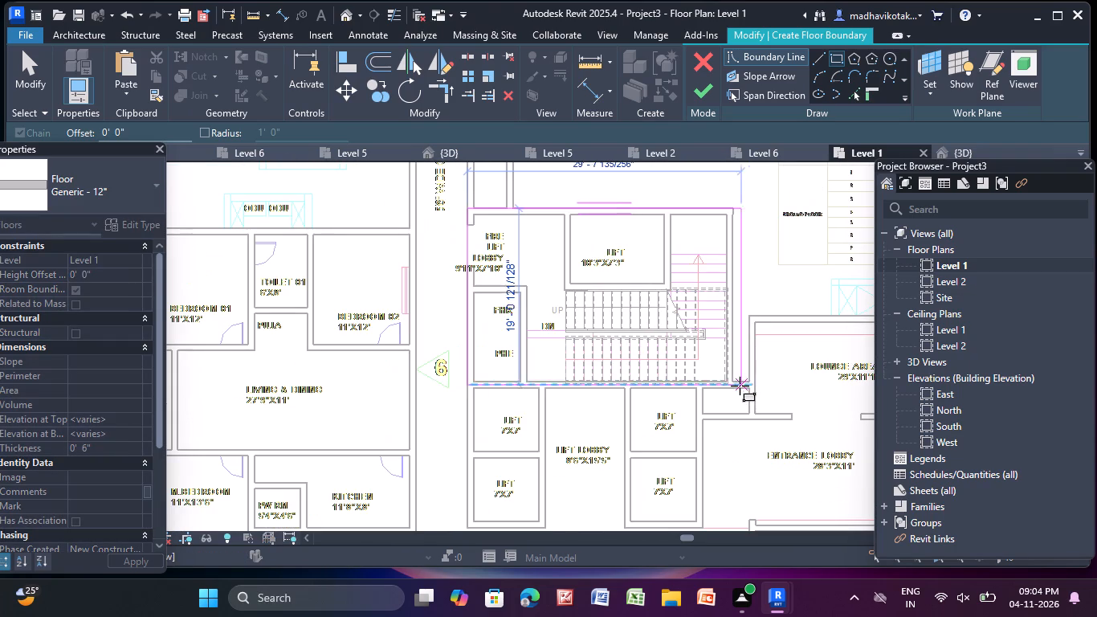
pyautogui.scroll(5, 738, 386)
pyautogui.click(728, 390)
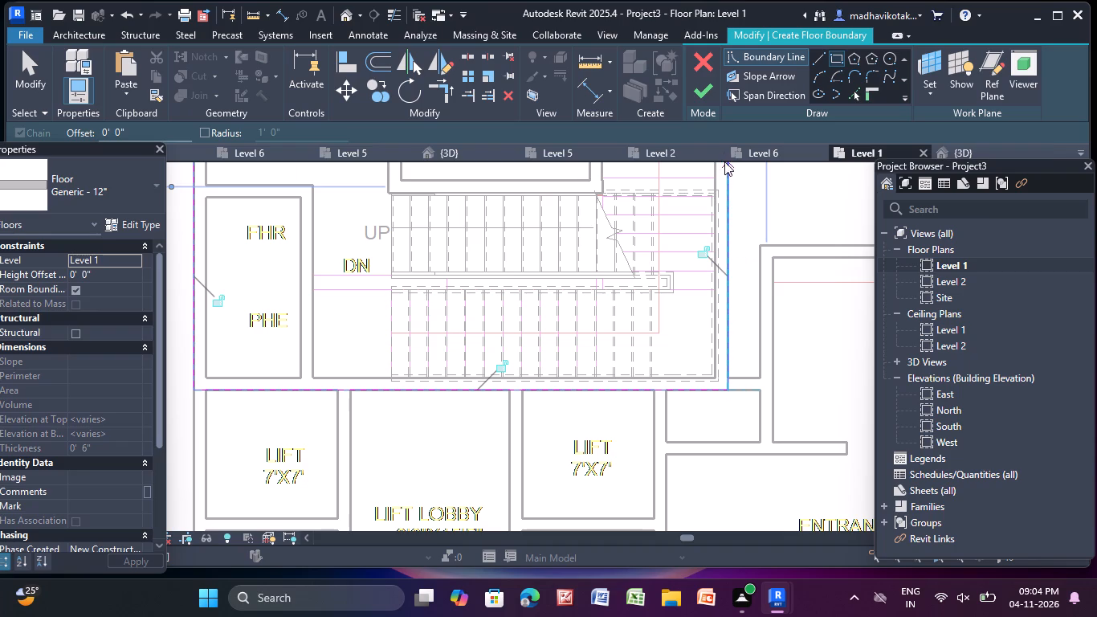
pyautogui.click(697, 82)
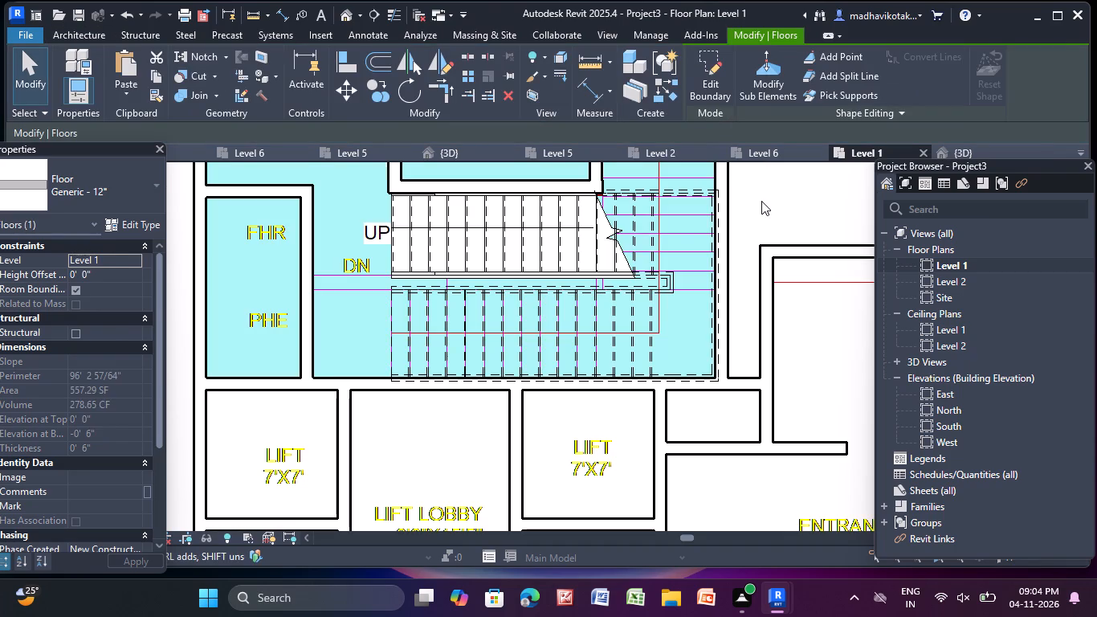
pyautogui.click(761, 201)
# Inspect the core area and neighbouring slabs in the 3D view, checking the properties of the staircase-side unit's floor.
pyautogui.click(352, 18)
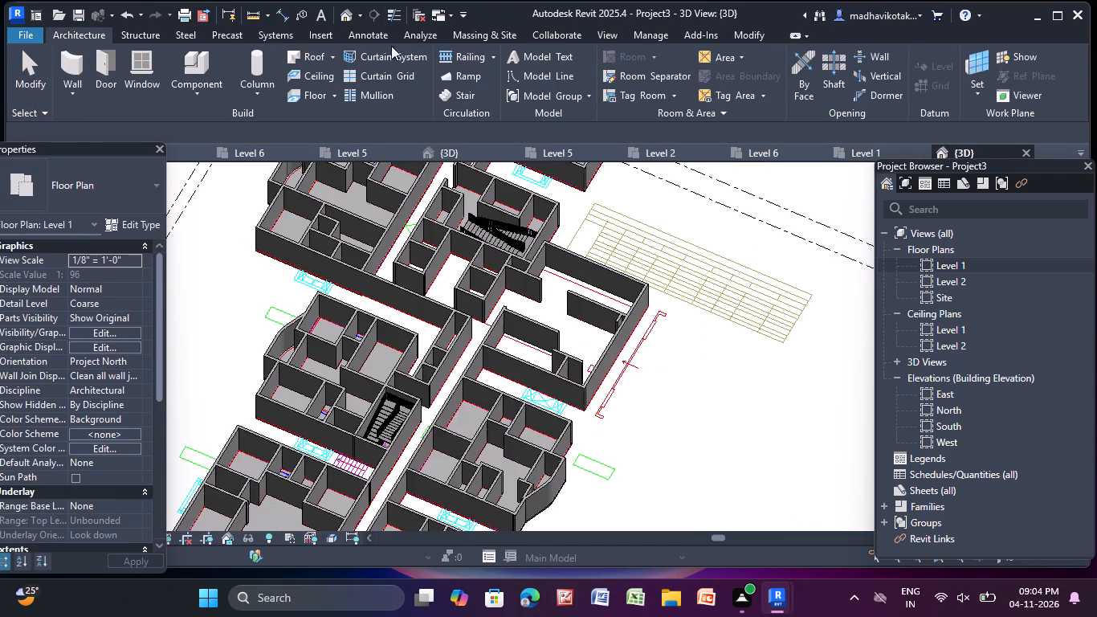
pyautogui.scroll(-1, 500, 364)
pyautogui.moveTo(500, 364); pyautogui.dragTo(502, 484, button='middle')
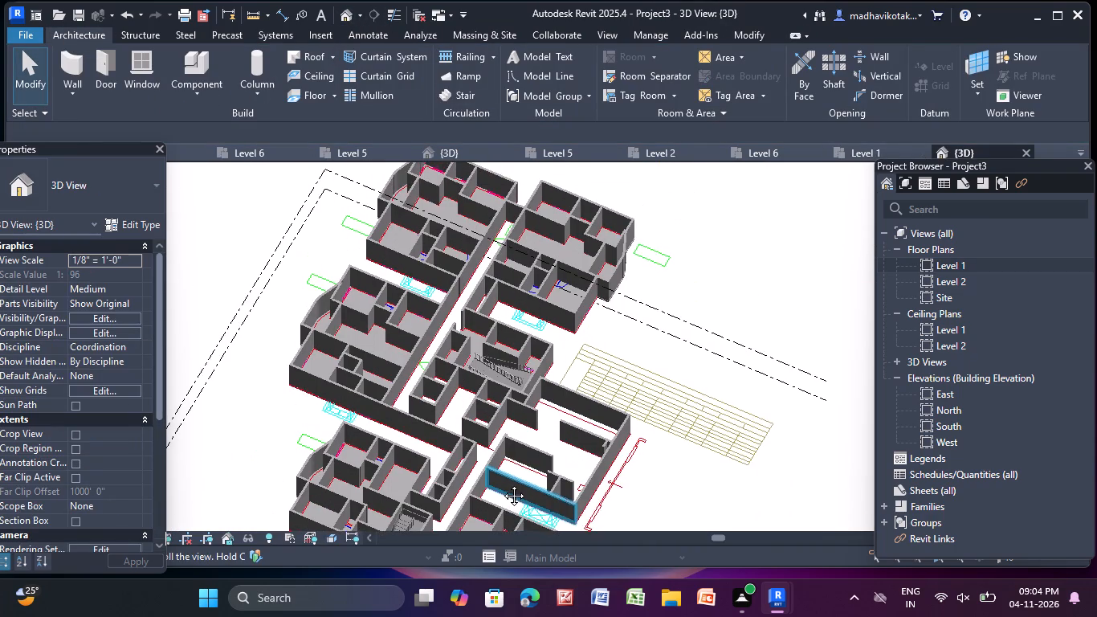
pyautogui.moveTo(502, 484); pyautogui.dragTo(534, 354, button='middle')
pyautogui.scroll(1, 506, 322)
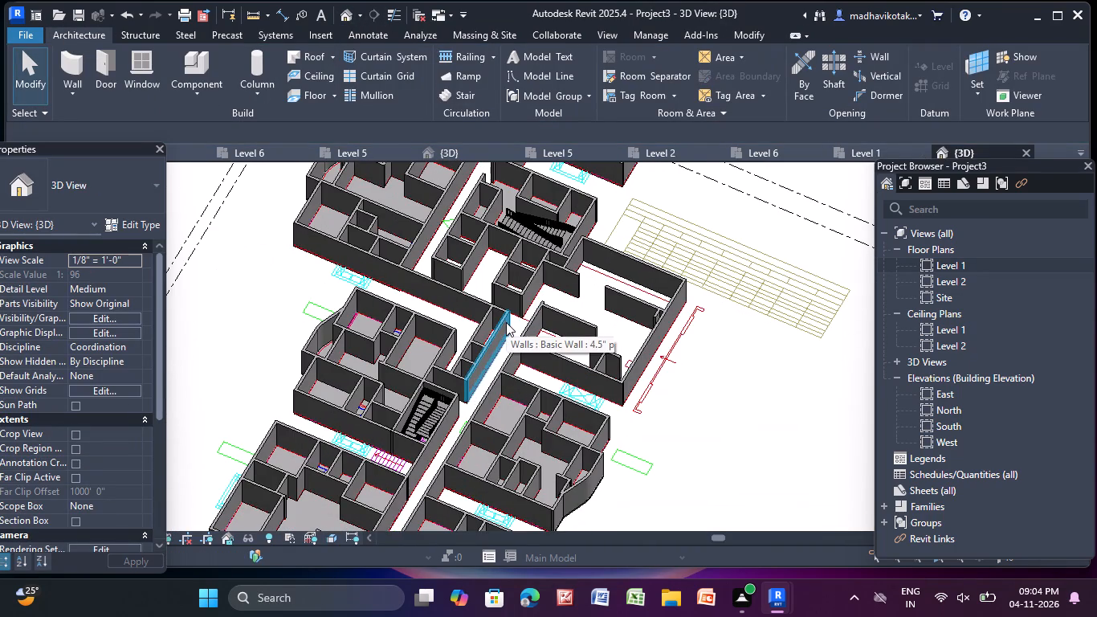
pyautogui.scroll(3, 424, 377)
pyautogui.click(403, 349)
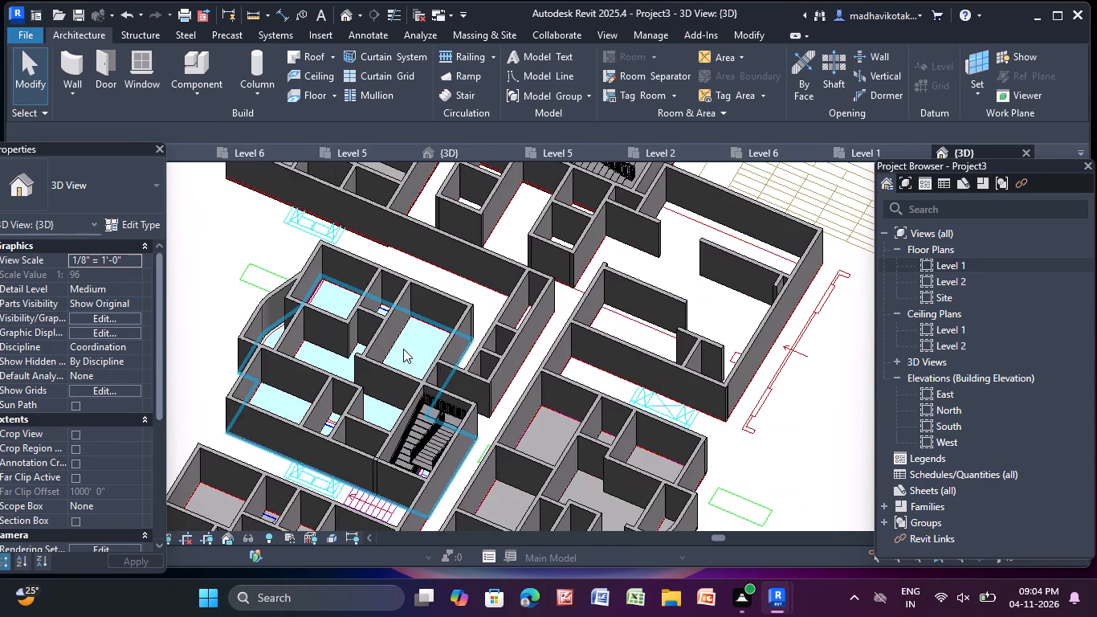
pyautogui.click(149, 244)
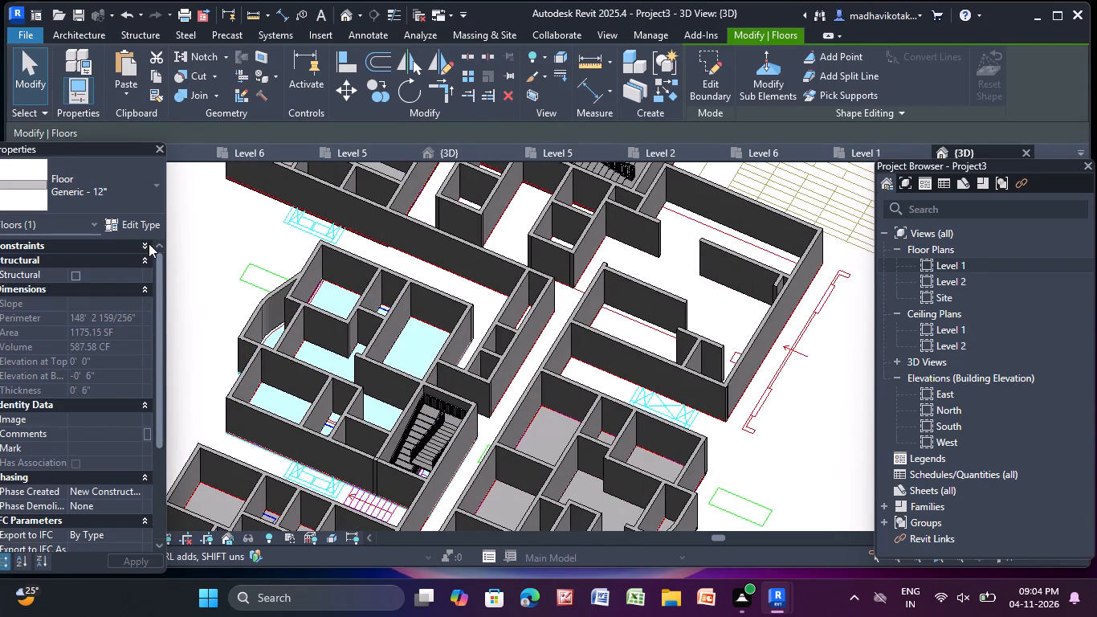
pyautogui.click(256, 215)
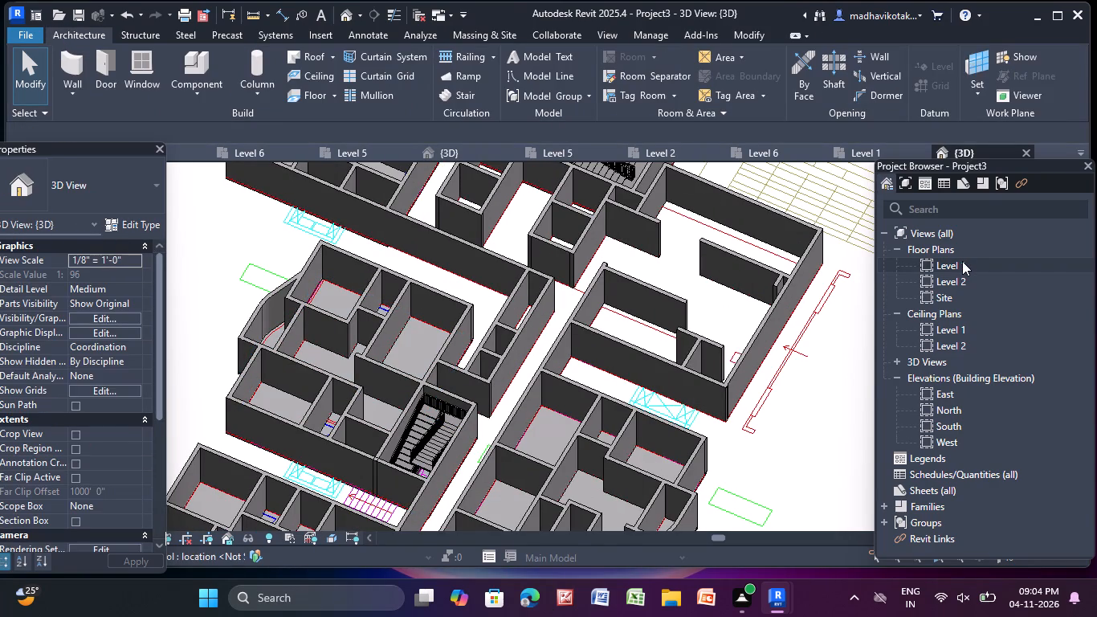
# Return to the Level 1 floor plan, dismiss the save reminder without saving, and examine the entrance lobby block.
pyautogui.doubleClick(962, 261)
pyautogui.scroll(-4, 737, 213)
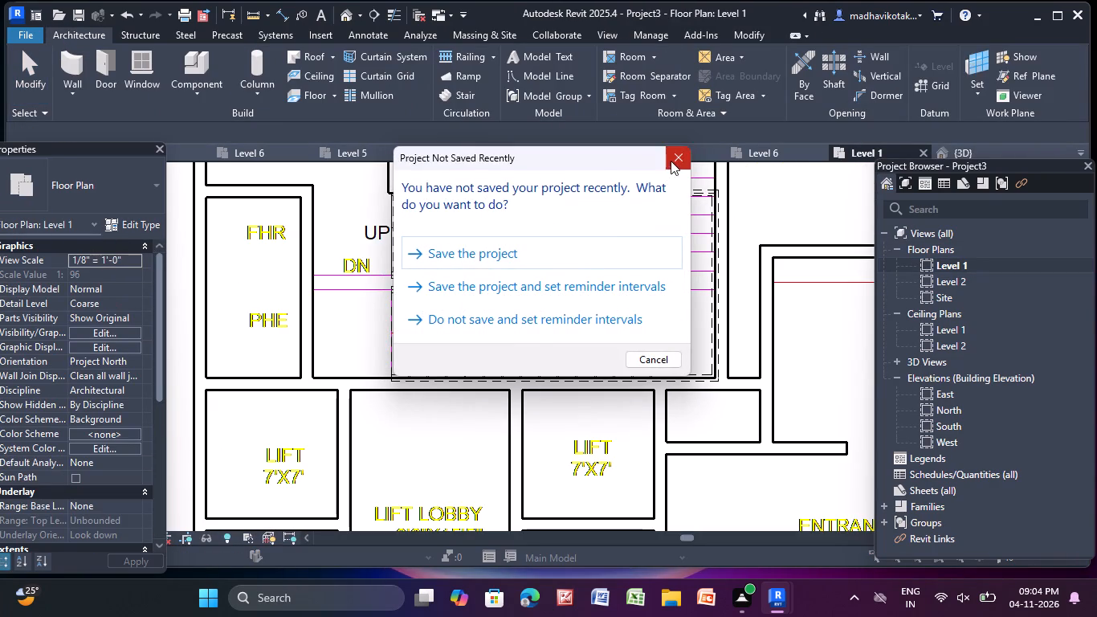
pyautogui.click(671, 161)
pyautogui.scroll(-8, 638, 252)
pyautogui.moveTo(629, 251); pyautogui.dragTo(532, 261, button='middle')
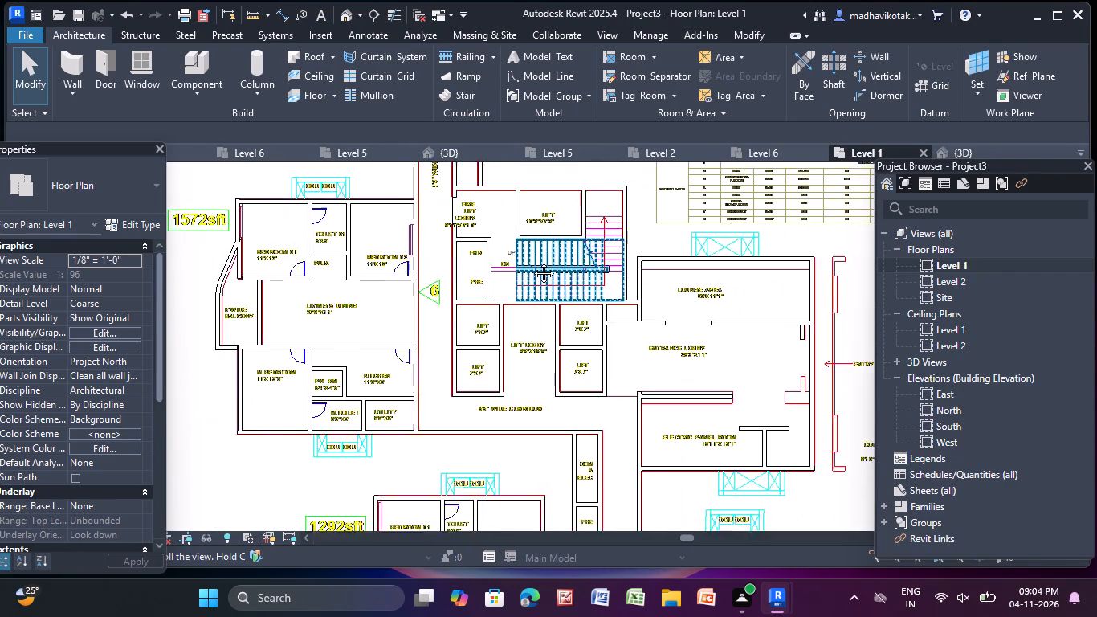
pyautogui.moveTo(532, 261); pyautogui.dragTo(410, 203, button='middle')
pyautogui.scroll(4, 498, 386)
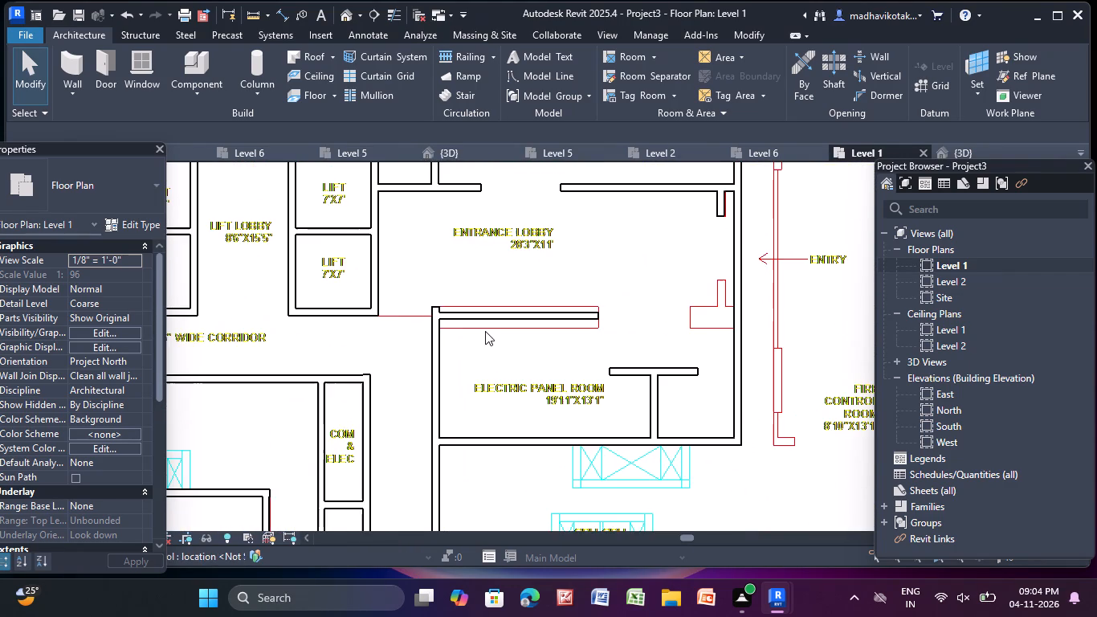
pyautogui.scroll(-4, 484, 329)
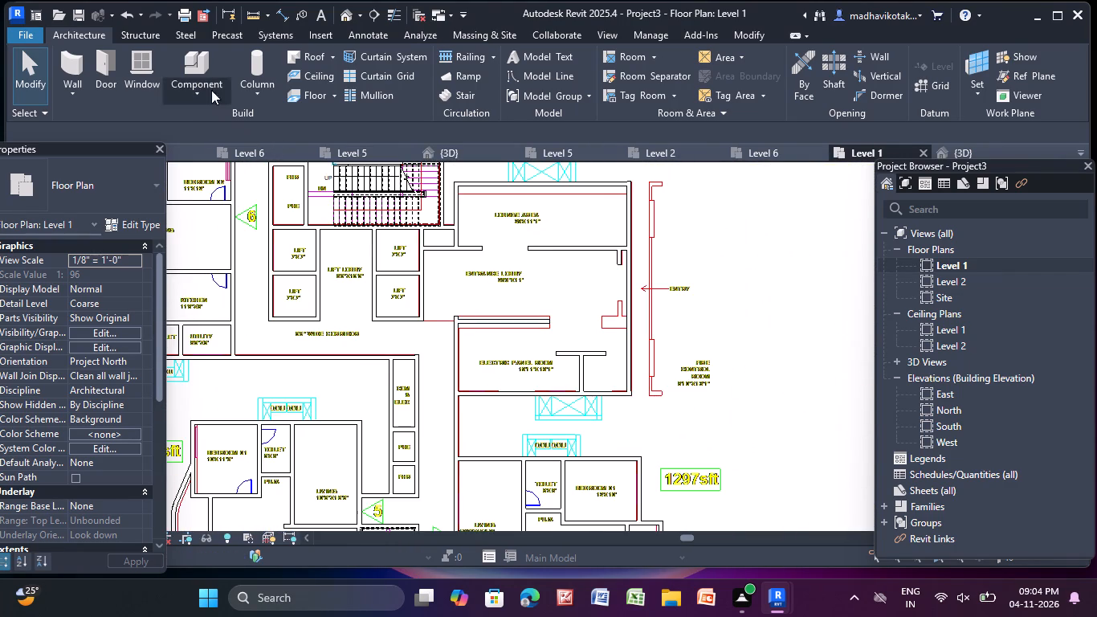
# Create a rectangular Generic - 12" floor to the outer wall faces of the lounge area, entrance lobby and electric panel room, and deselect it.
pyautogui.click(314, 97)
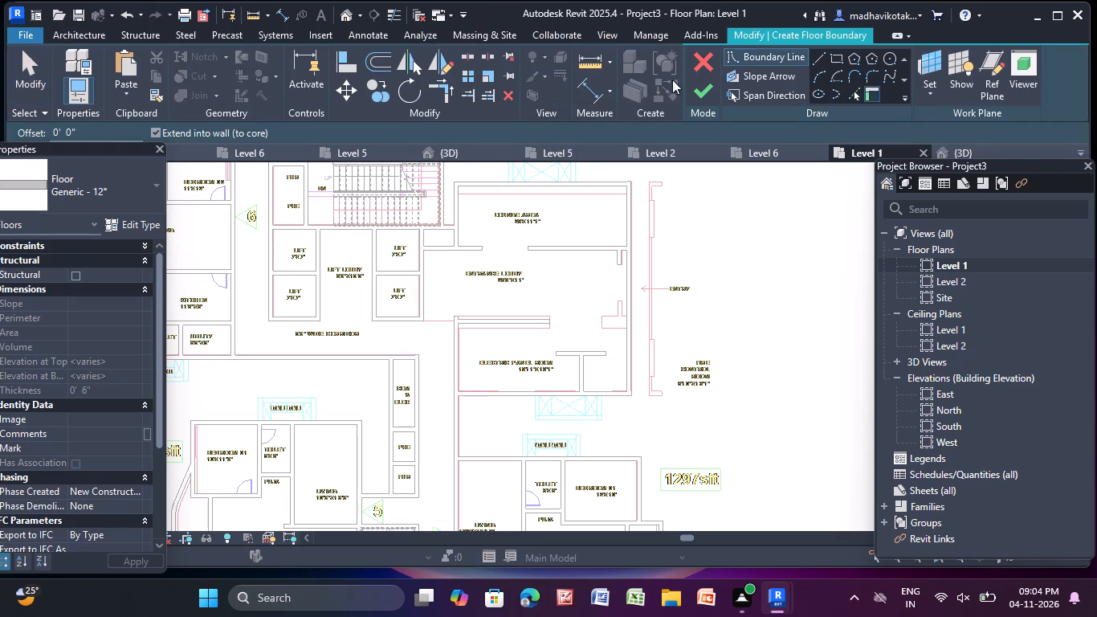
pyautogui.click(854, 96)
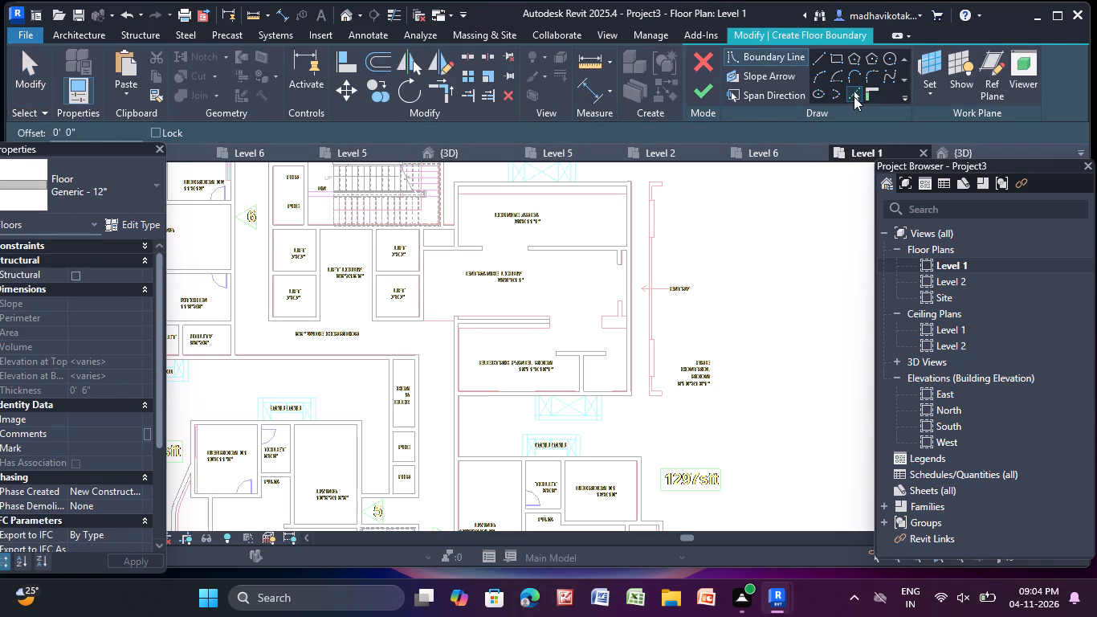
pyautogui.scroll(3, 569, 409)
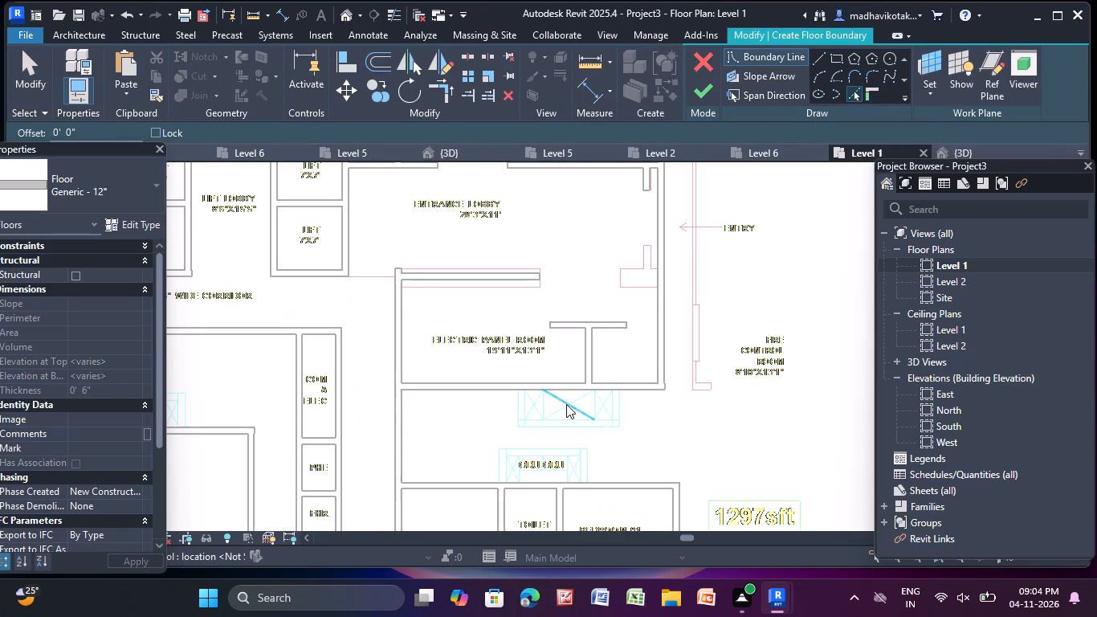
pyautogui.scroll(-1, 566, 404)
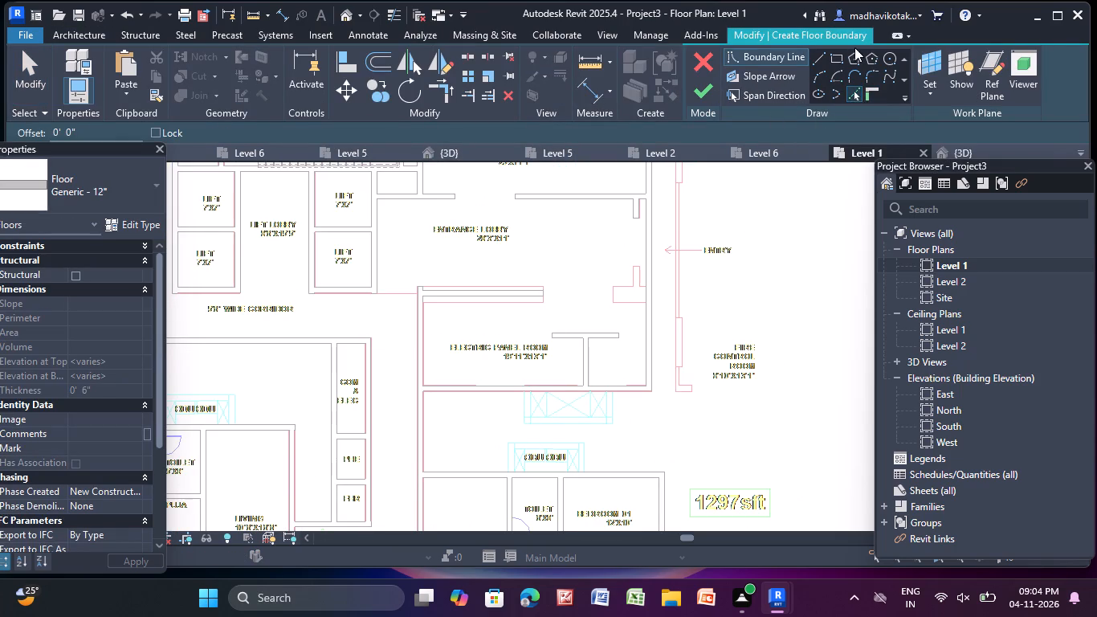
pyautogui.click(845, 53)
pyautogui.click(843, 55)
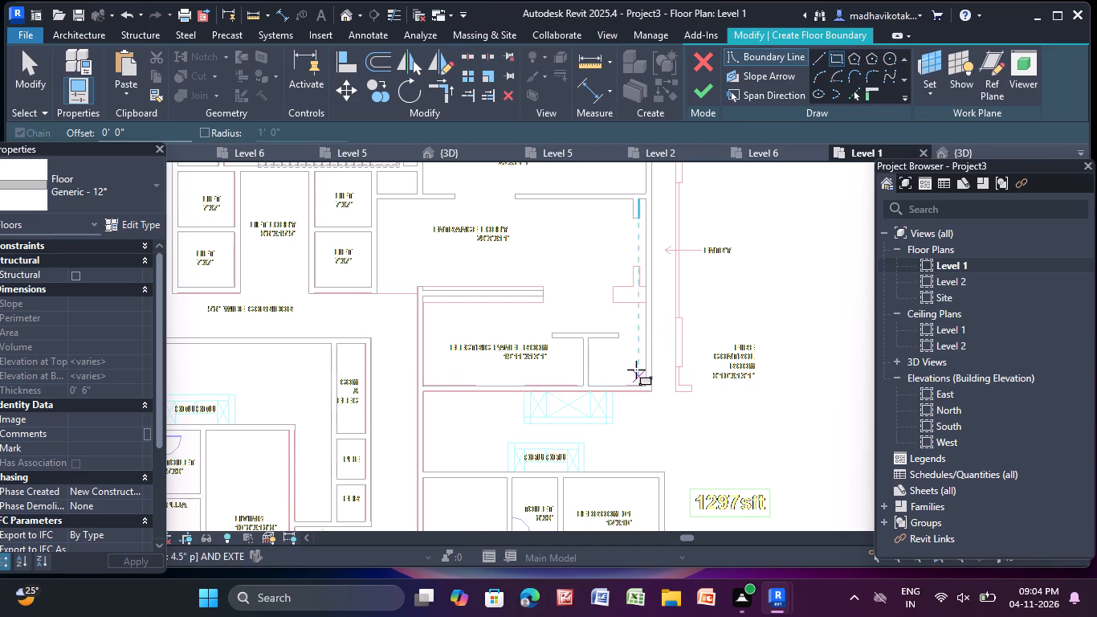
pyautogui.scroll(-4, 635, 364)
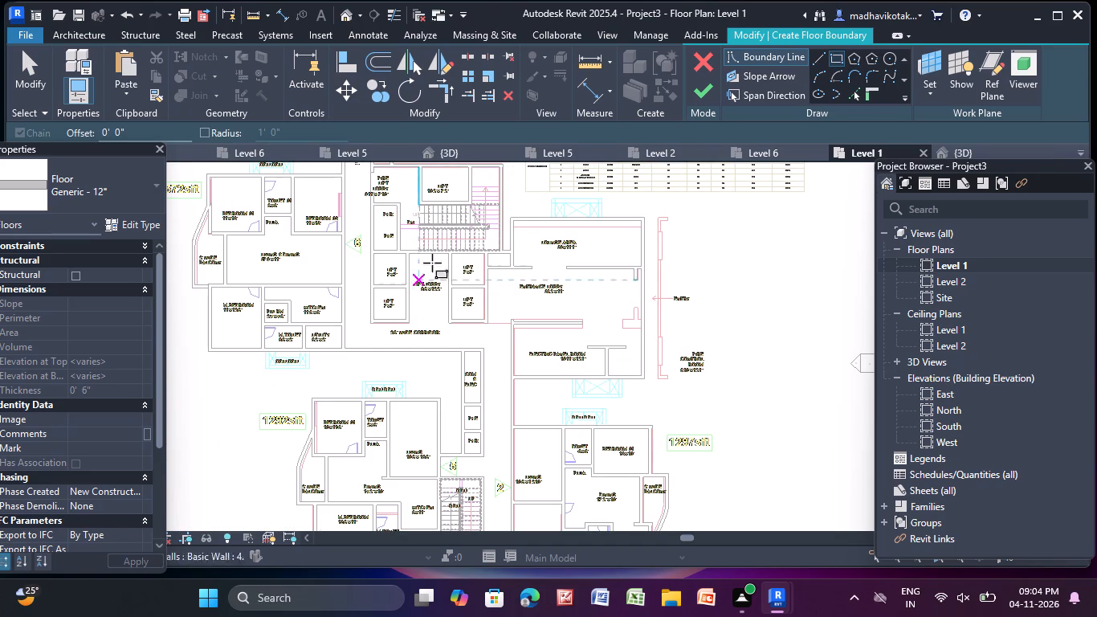
pyautogui.scroll(10, 508, 219)
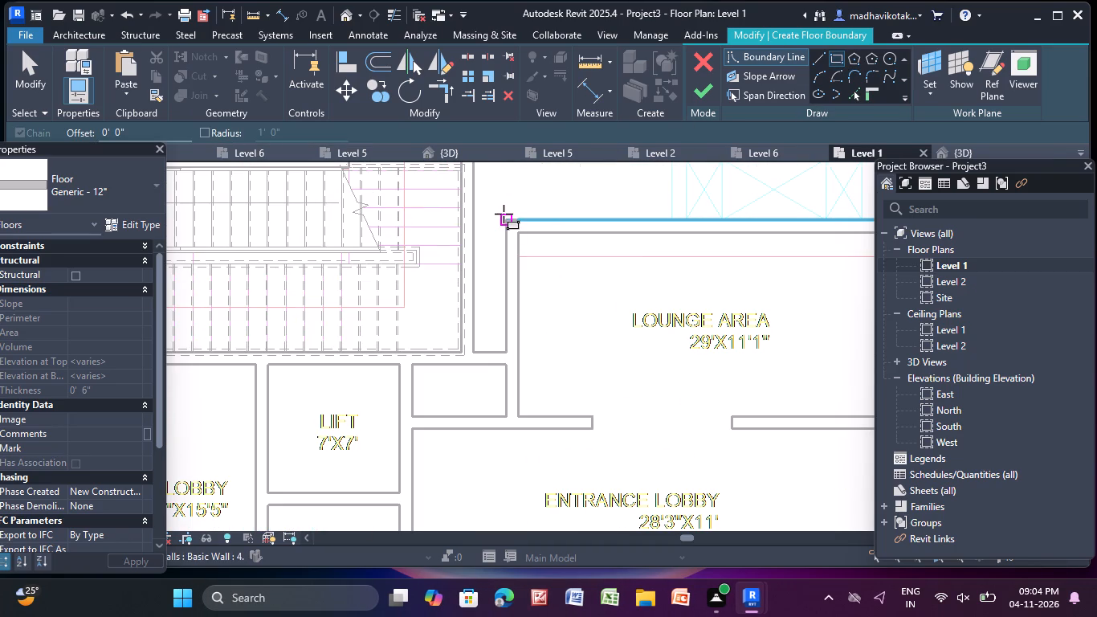
pyautogui.click(504, 214)
pyautogui.moveTo(763, 424); pyautogui.dragTo(614, 76, button='middle')
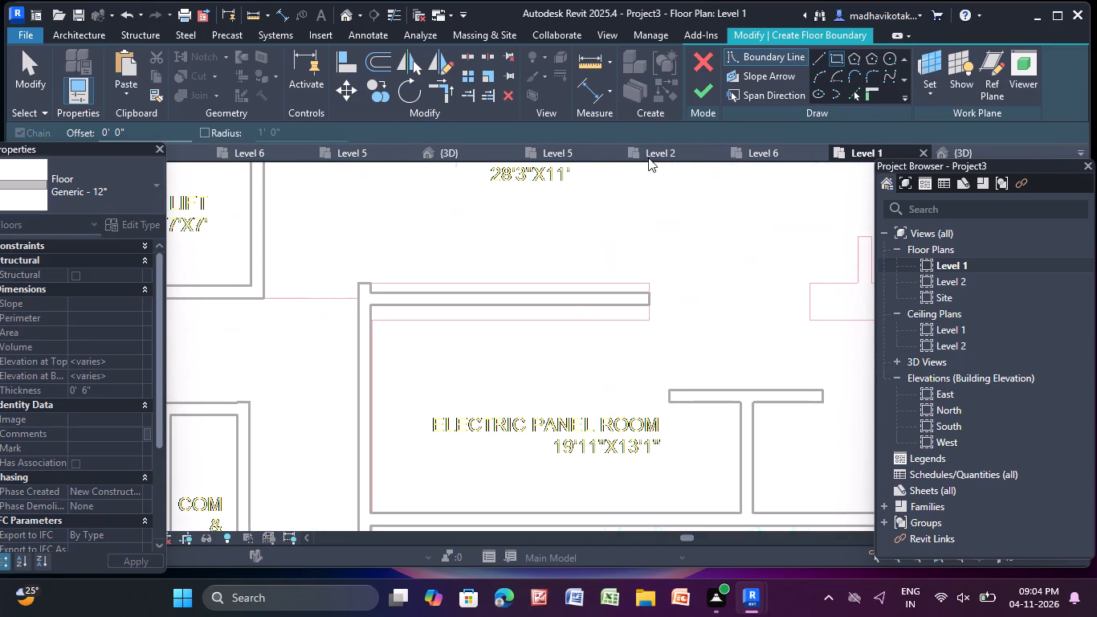
pyautogui.moveTo(749, 405); pyautogui.dragTo(643, 215, button='middle')
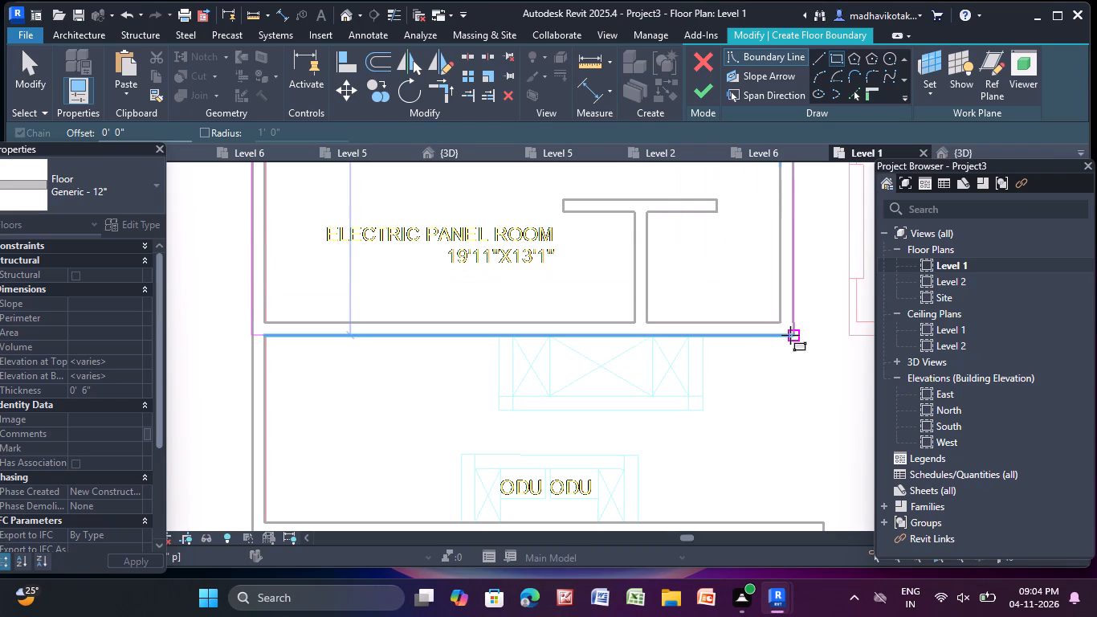
pyautogui.click(790, 334)
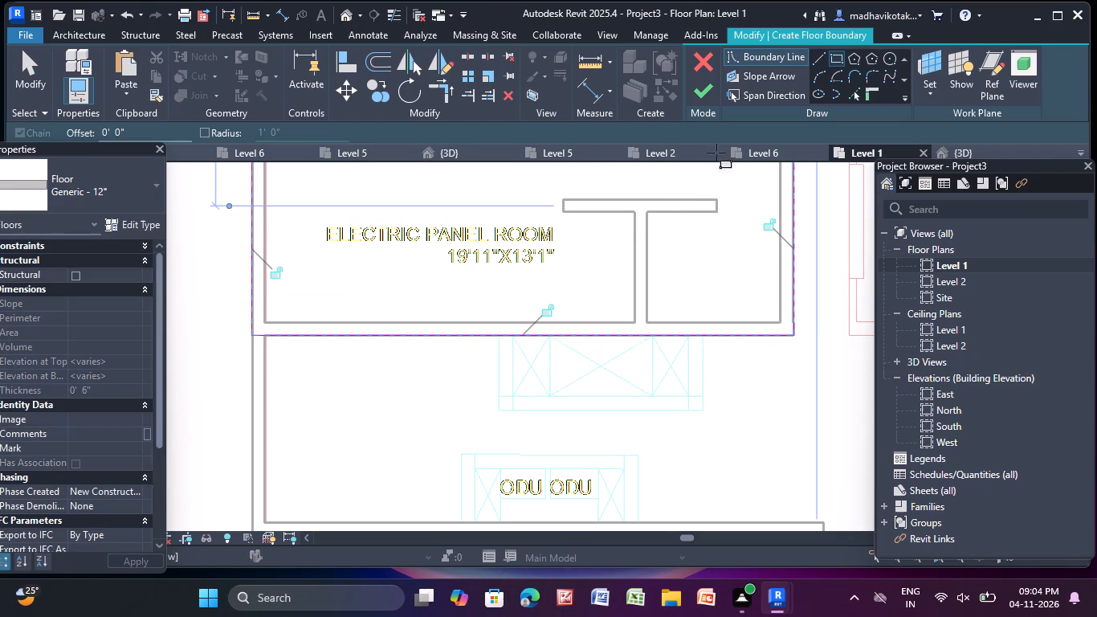
pyautogui.click(695, 92)
pyautogui.scroll(-5, 580, 239)
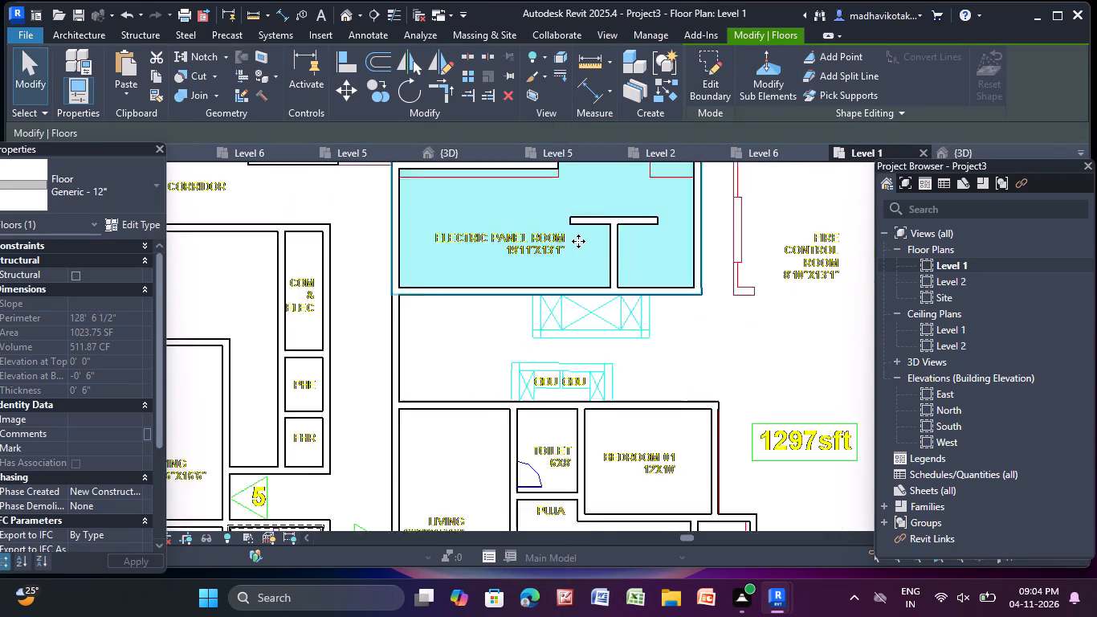
pyautogui.moveTo(577, 244); pyautogui.dragTo(687, 460, button='middle')
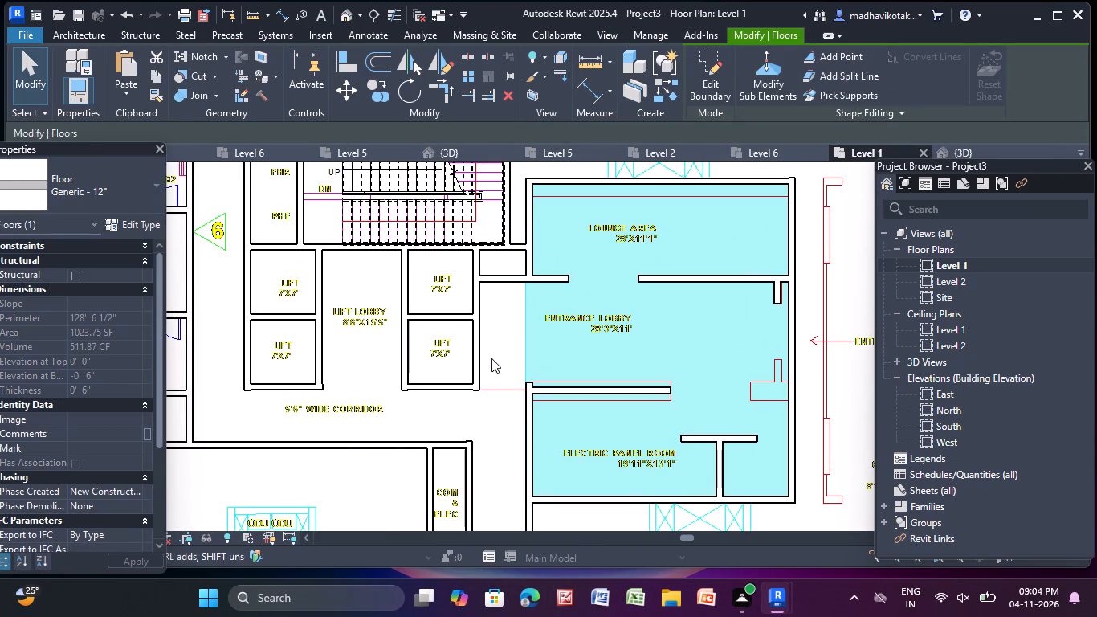
pyautogui.click(491, 345)
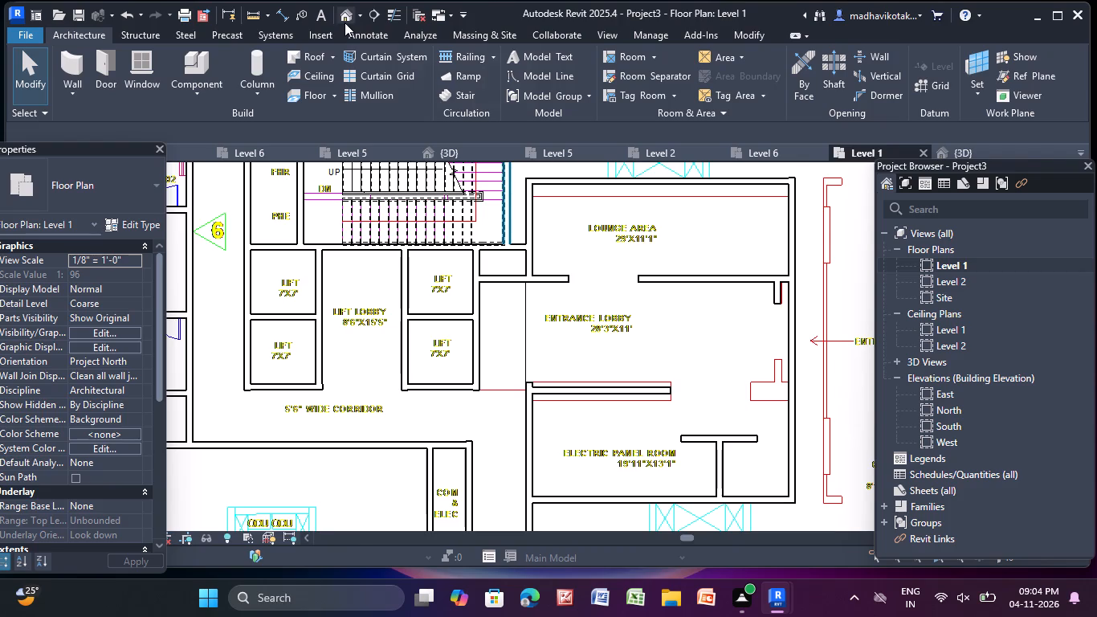
# Inspect the entrance lobby block's new floor in the 3D view, and return to the Level 1 plan.
pyautogui.click(344, 22)
pyautogui.moveTo(462, 300); pyautogui.dragTo(406, 394, button='middle')
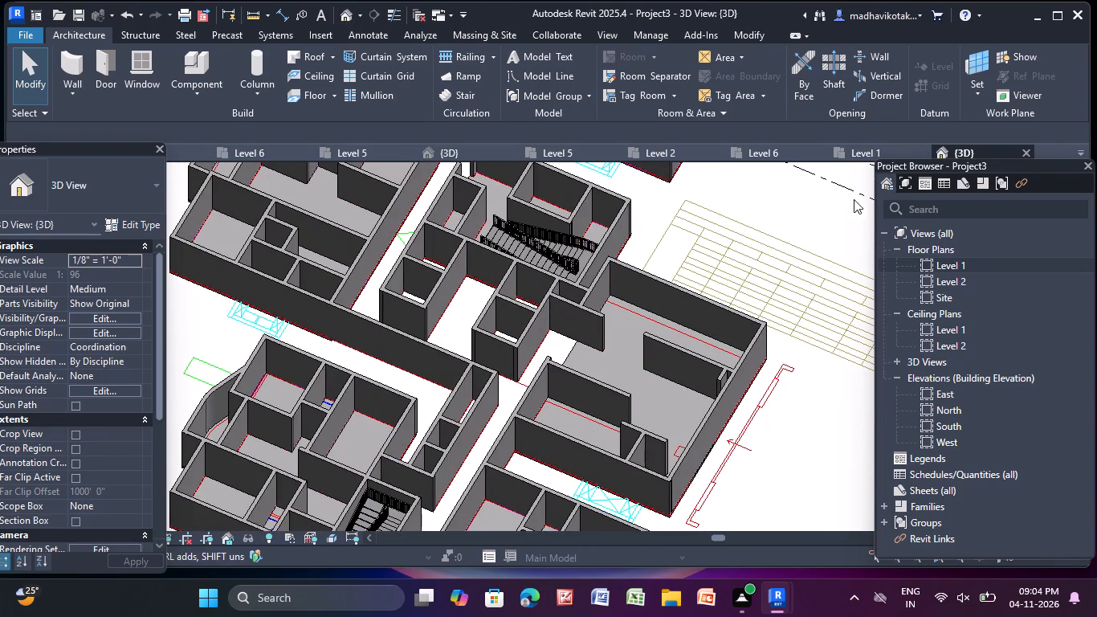
pyautogui.doubleClick(960, 267)
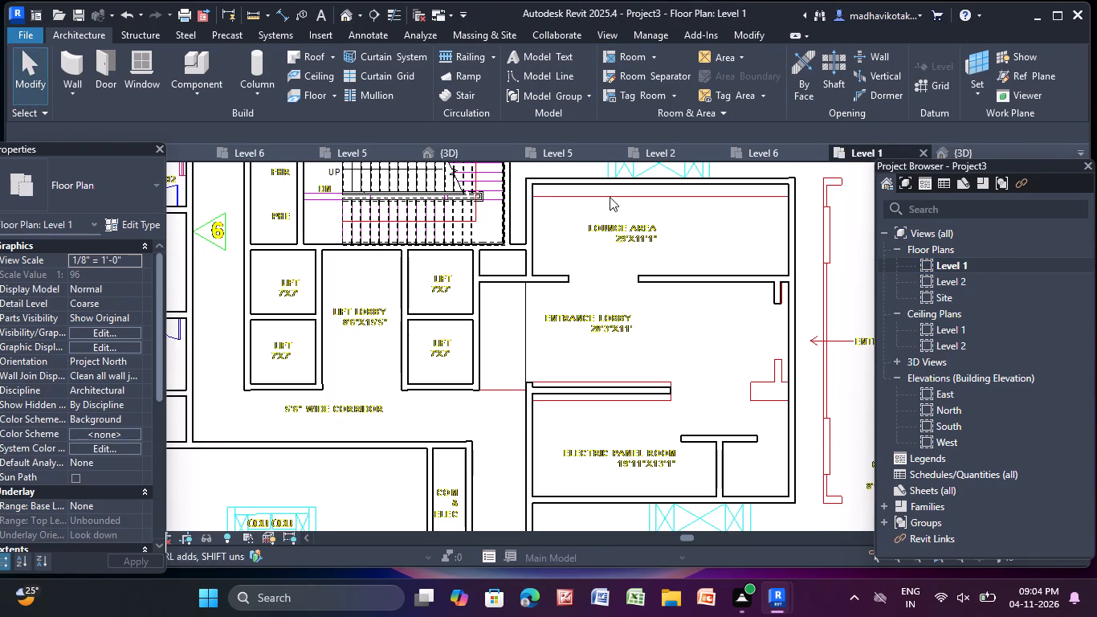
# Create a rectangular Generic - 12" floor under the two 7'x7' lifts between the lift lobby and unit 6, and deselect it.
pyautogui.moveTo(312, 285); pyautogui.dragTo(394, 234, button='middle')
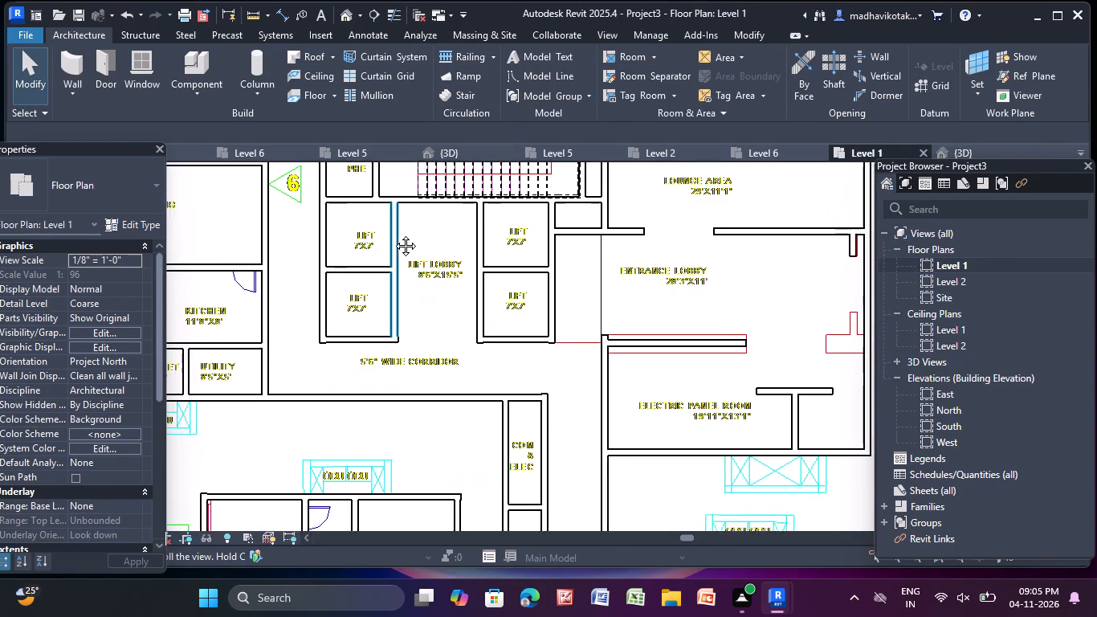
pyautogui.moveTo(394, 234); pyautogui.dragTo(398, 243, button='middle')
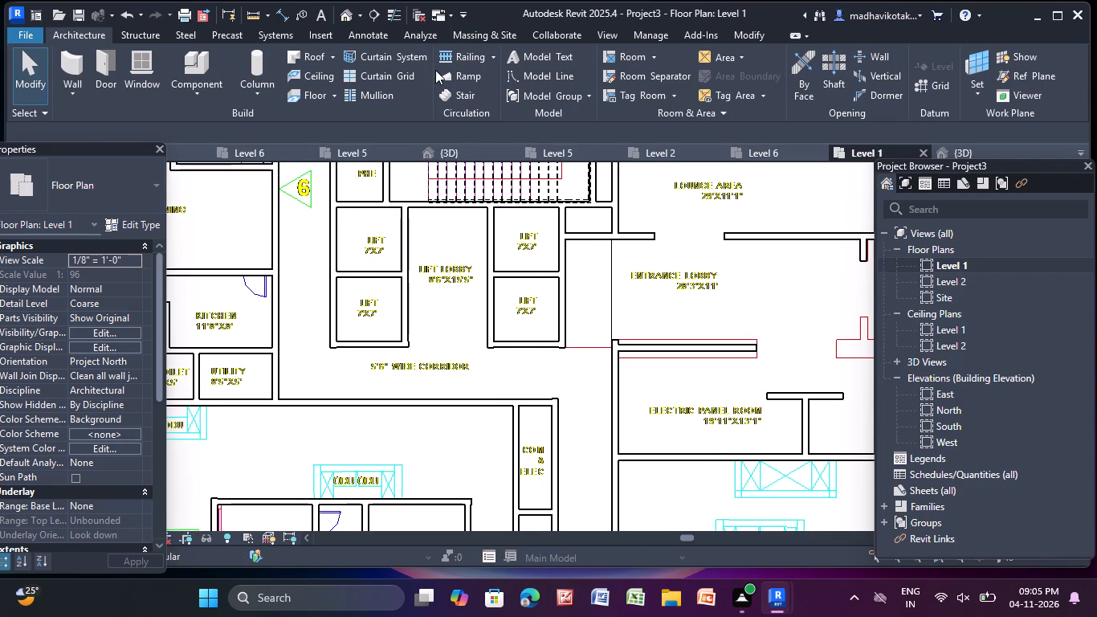
pyautogui.click(320, 98)
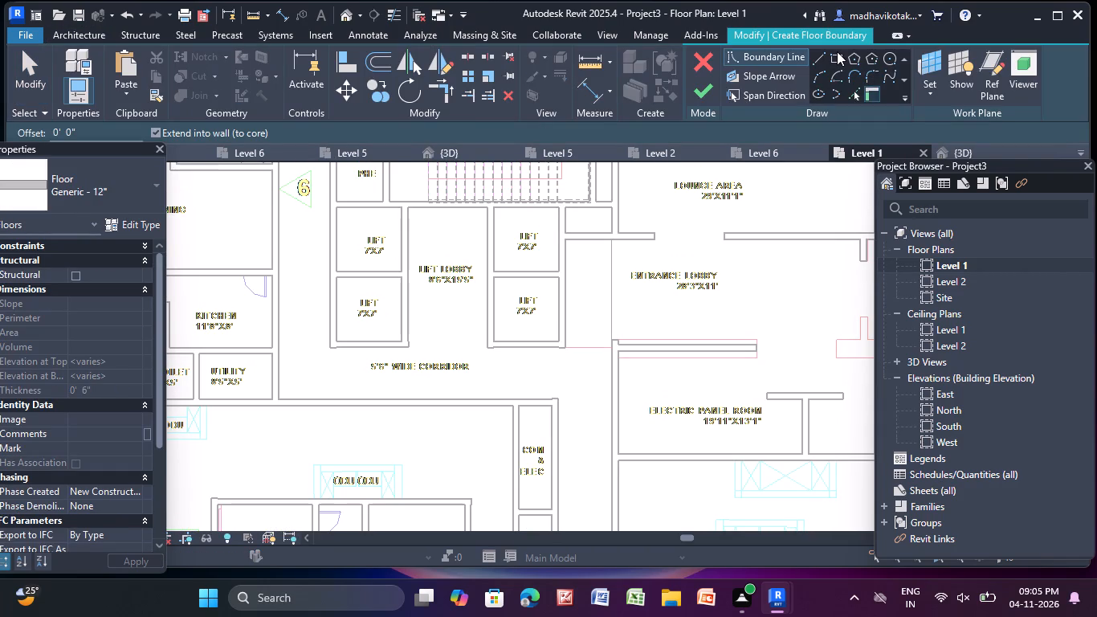
pyautogui.click(837, 51)
pyautogui.scroll(7, 327, 209)
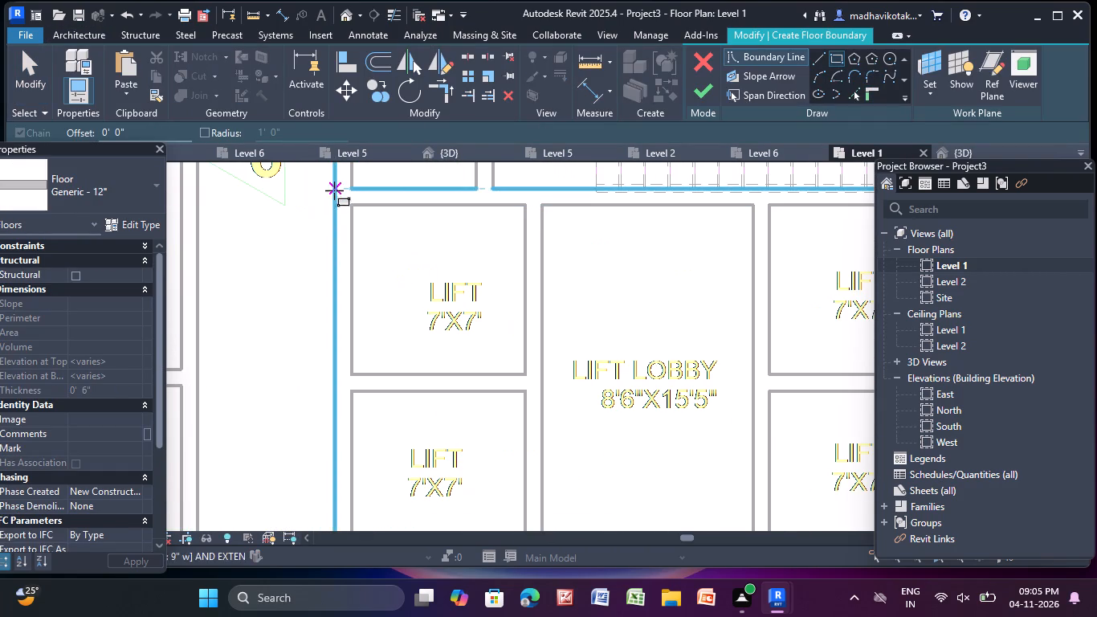
pyautogui.click(336, 187)
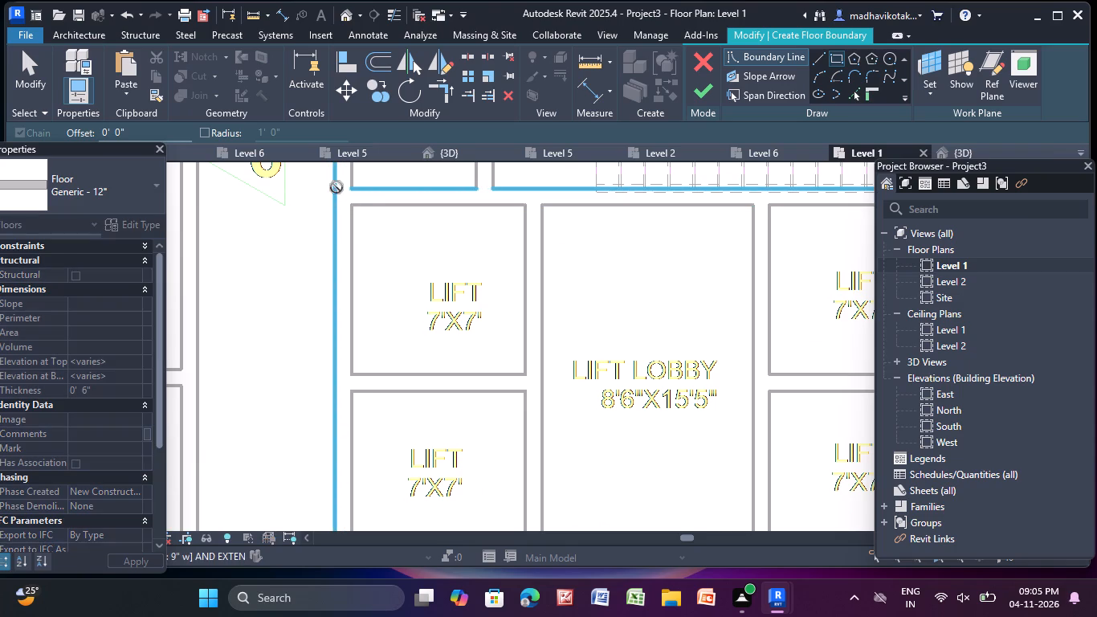
pyautogui.moveTo(530, 434); pyautogui.dragTo(471, 213, button='middle')
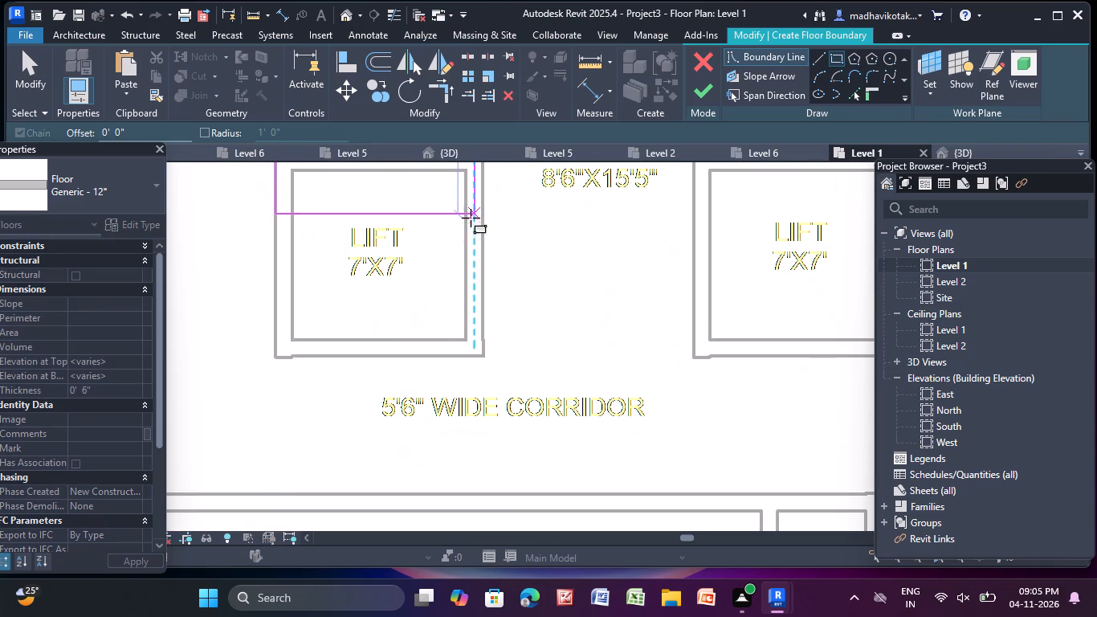
pyautogui.click(480, 358)
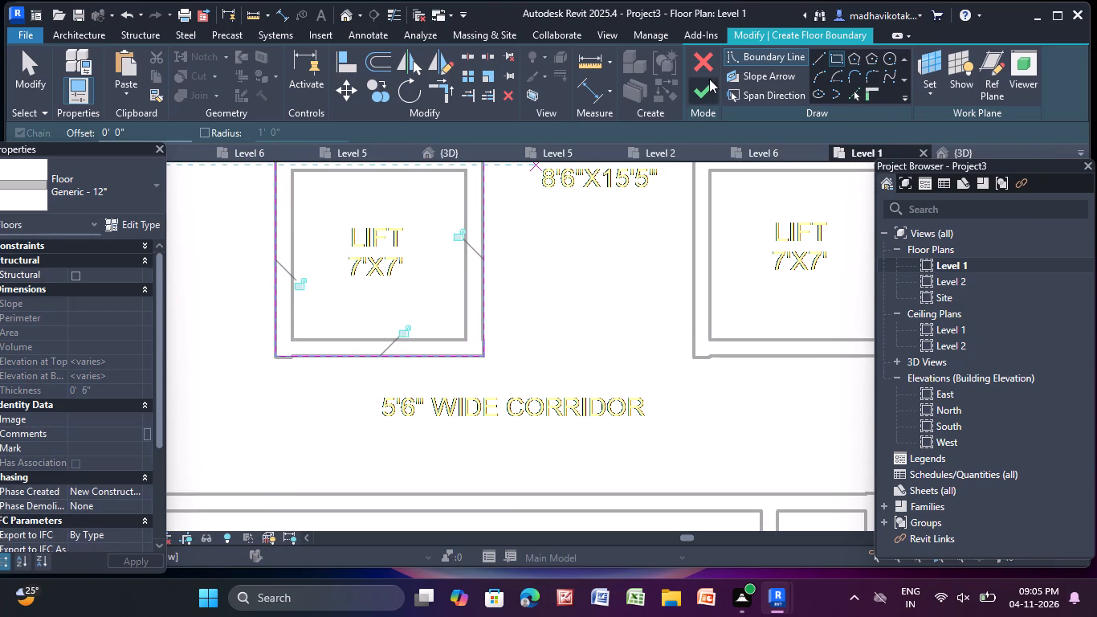
pyautogui.click(705, 89)
pyautogui.click(569, 263)
# Create a rectangular Generic - 12" floor, about 15'-10" deep, under the two 7'x7' lifts between the lift lobby and entrance lobby.
pyautogui.scroll(-4, 569, 258)
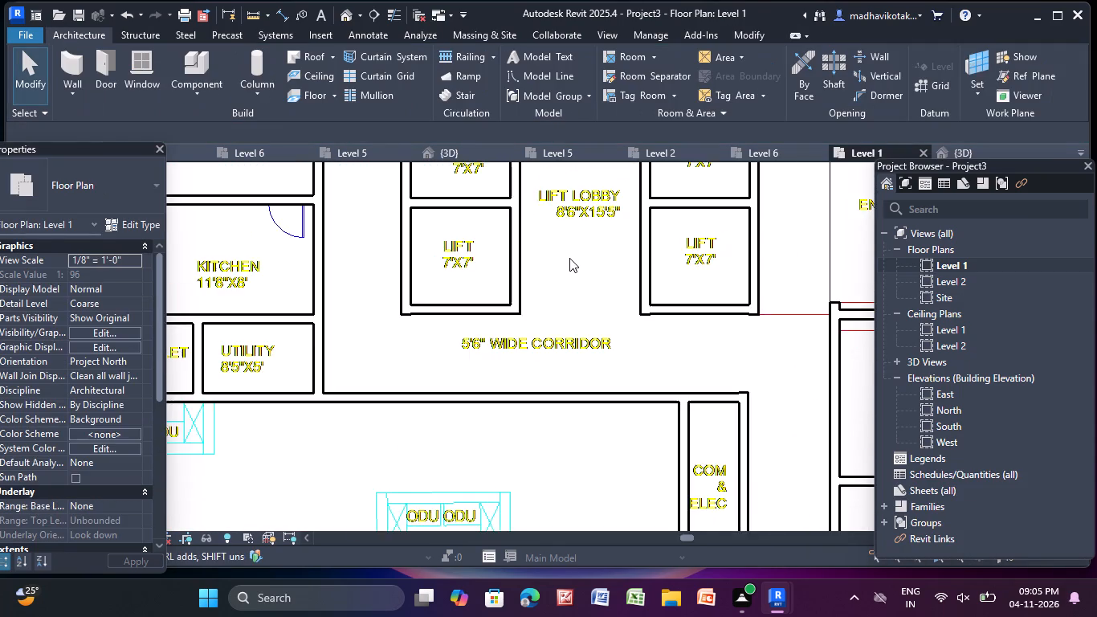
pyautogui.moveTo(560, 264); pyautogui.dragTo(411, 406, button='middle')
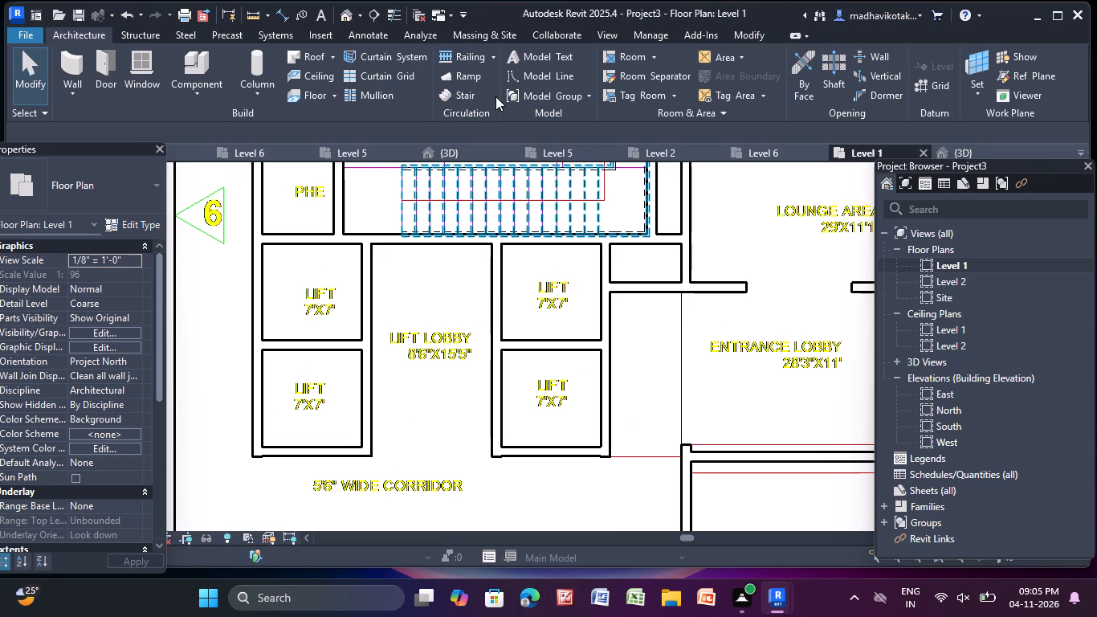
pyautogui.click(300, 92)
pyautogui.click(834, 58)
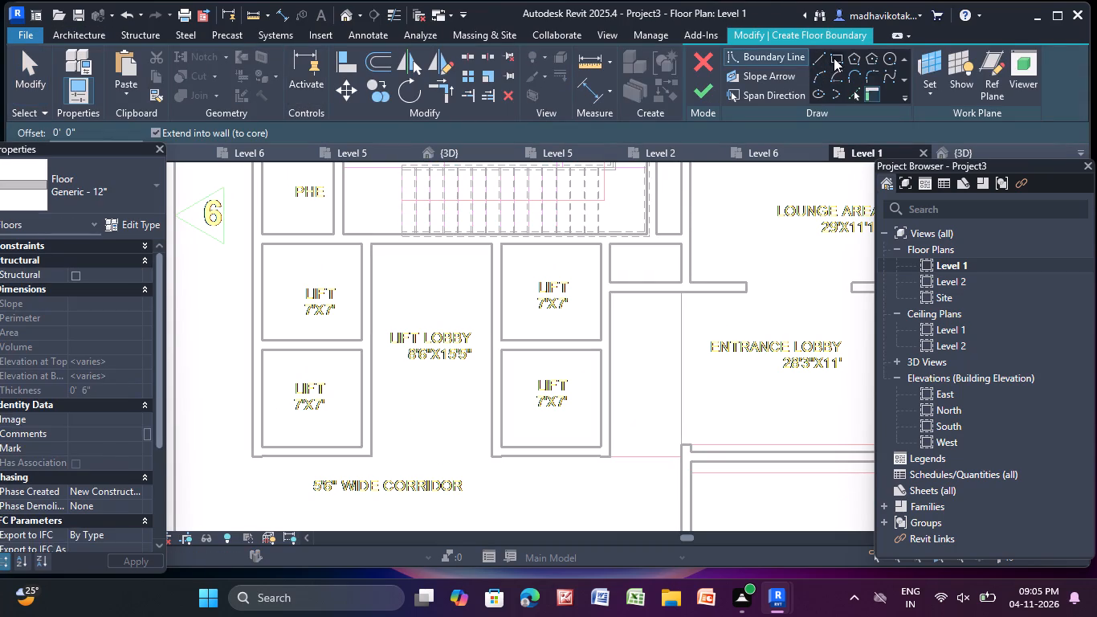
pyautogui.scroll(5, 476, 231)
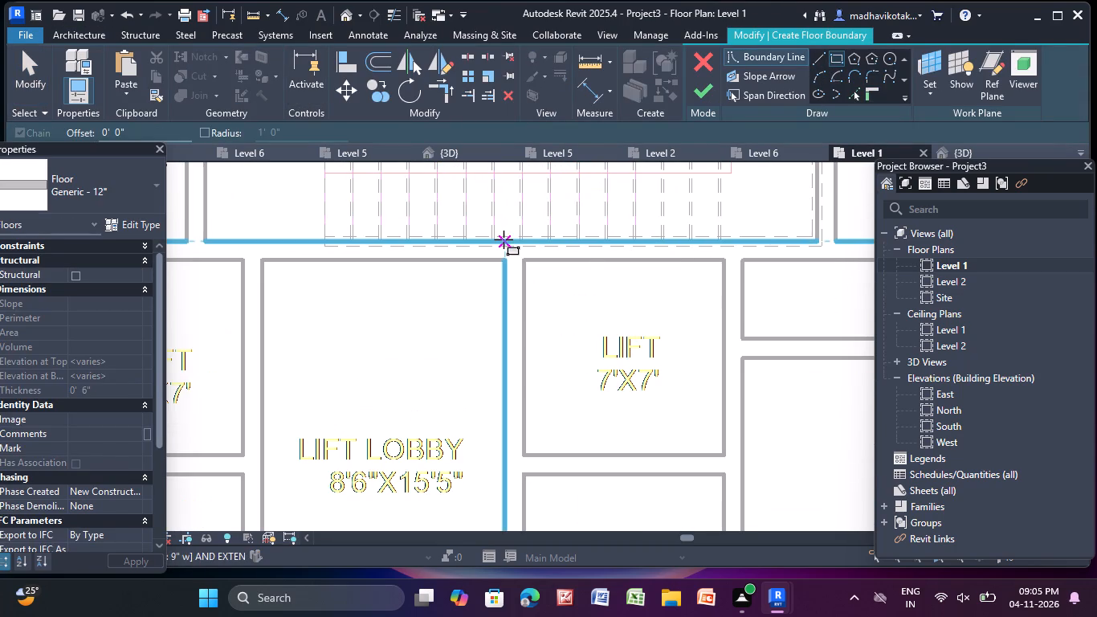
pyautogui.click(504, 239)
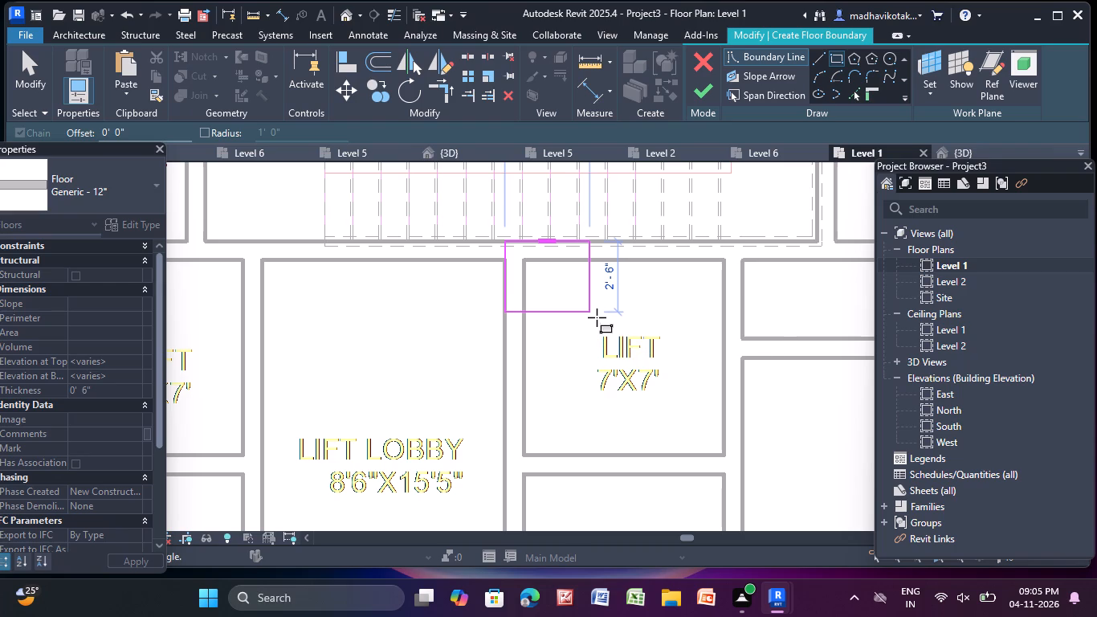
pyautogui.moveTo(592, 309); pyautogui.dragTo(486, 43, button='middle')
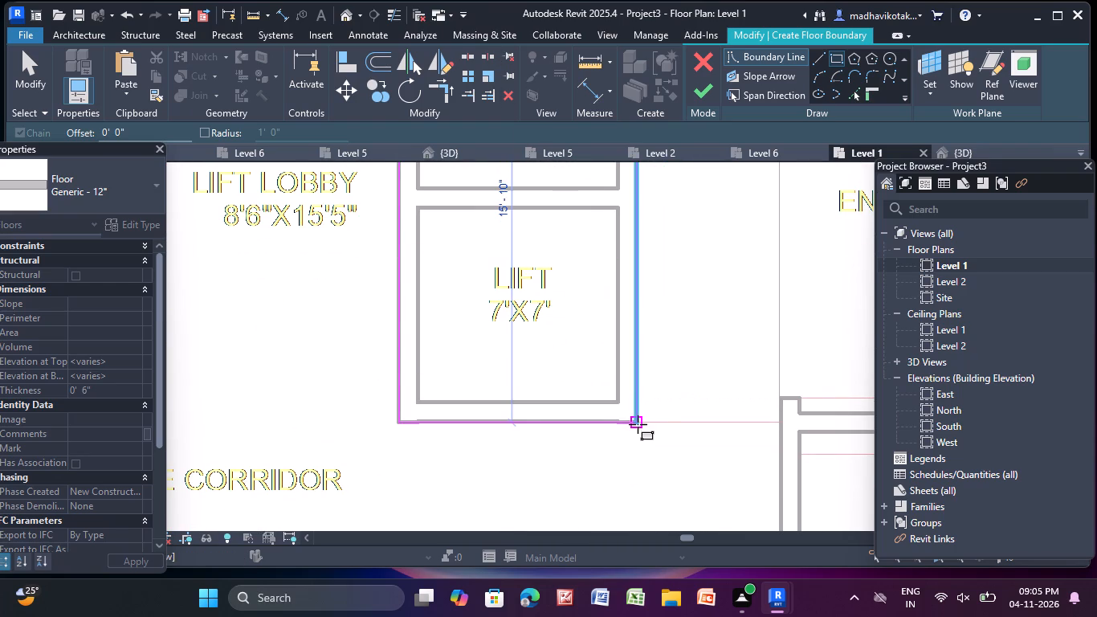
pyautogui.click(638, 424)
pyautogui.click(689, 96)
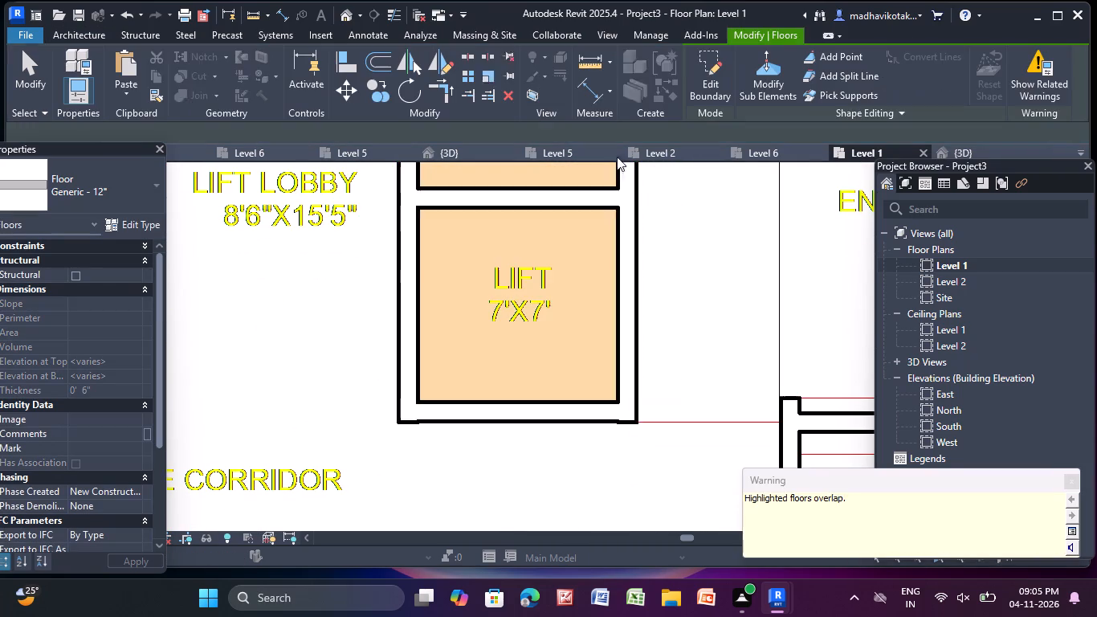
pyautogui.click(346, 300)
pyautogui.scroll(-9, 442, 269)
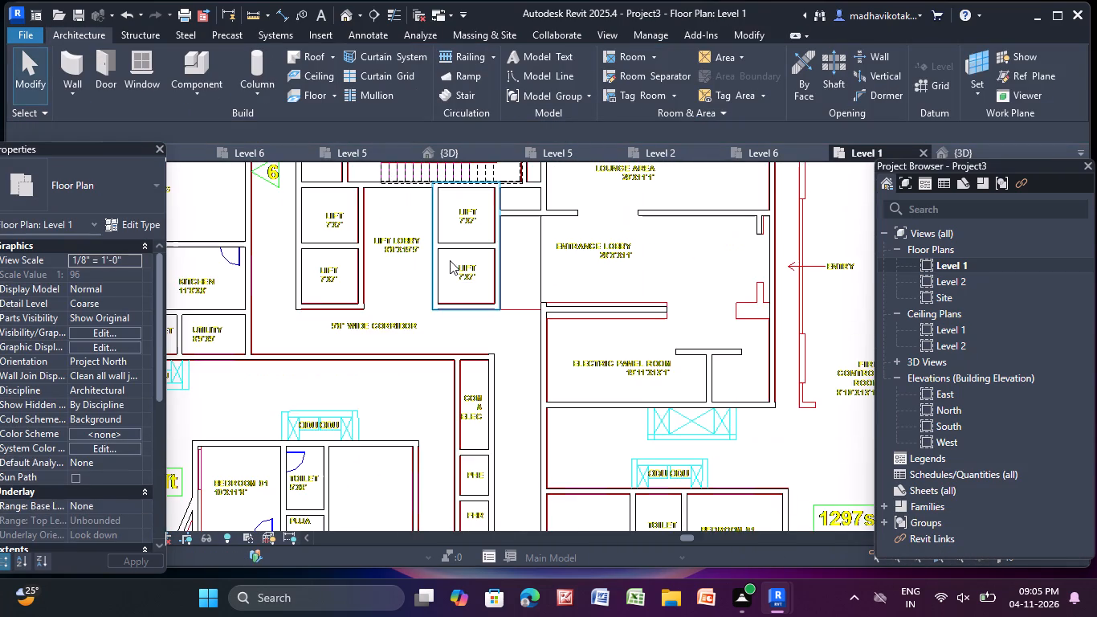
pyautogui.moveTo(453, 262); pyautogui.dragTo(510, 489, button='middle')
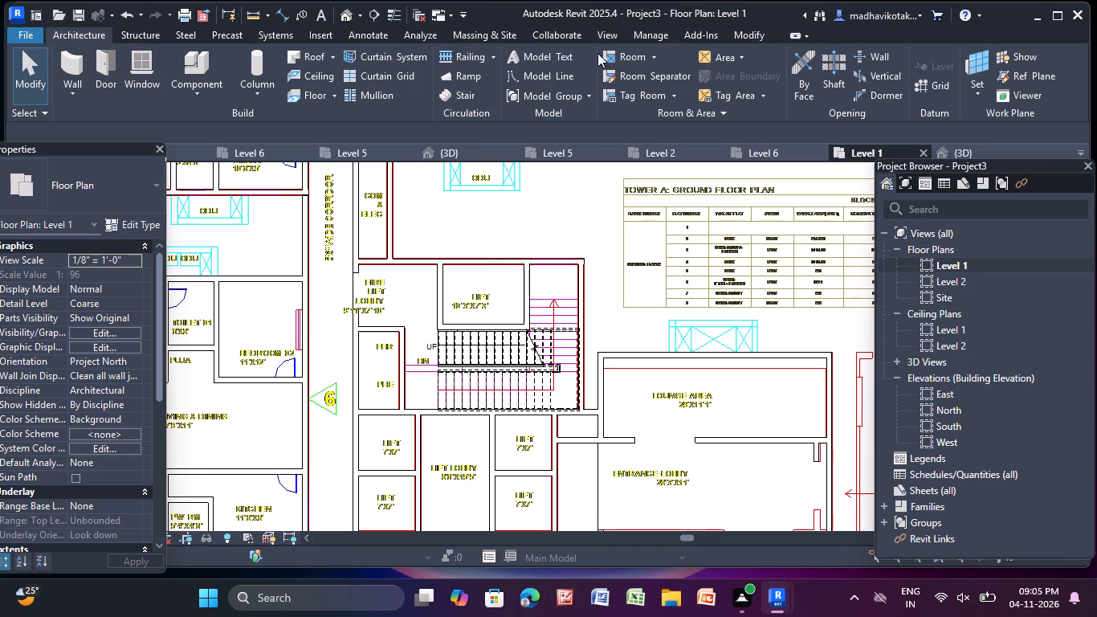
# Inspect the lift pairs and neighbouring service shafts in the 3D view for missing floors, and return to the Level 1 plan.
pyautogui.click(343, 15)
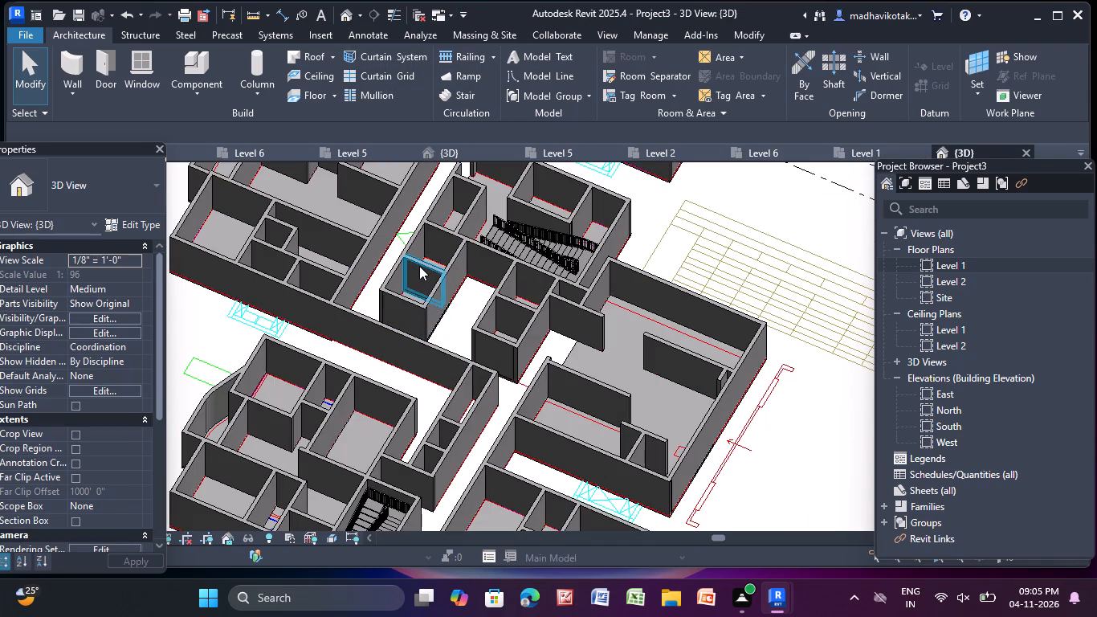
pyautogui.moveTo(419, 265); pyautogui.dragTo(418, 263, button='middle')
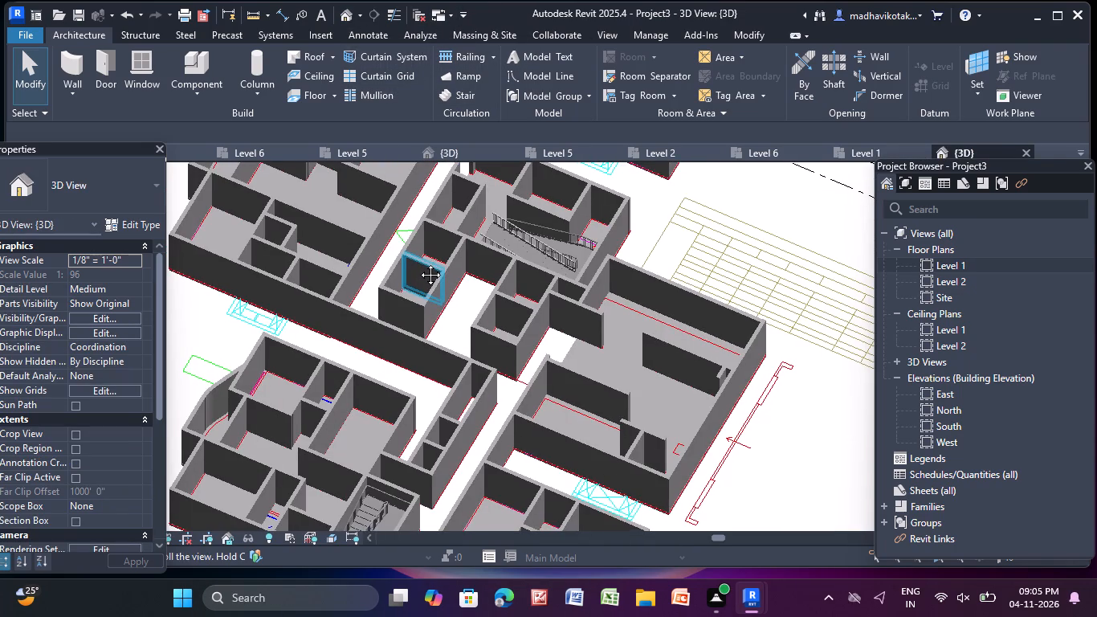
pyautogui.moveTo(418, 263); pyautogui.dragTo(483, 248, button='middle')
pyautogui.scroll(8, 502, 469)
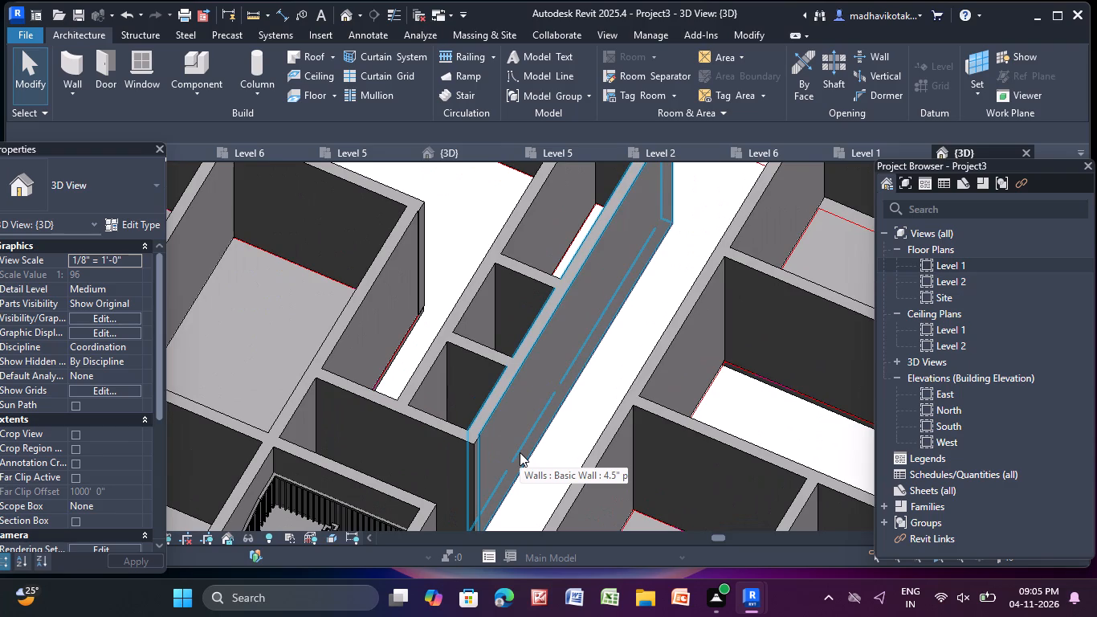
pyautogui.scroll(-9, 478, 380)
pyautogui.scroll(1, 475, 370)
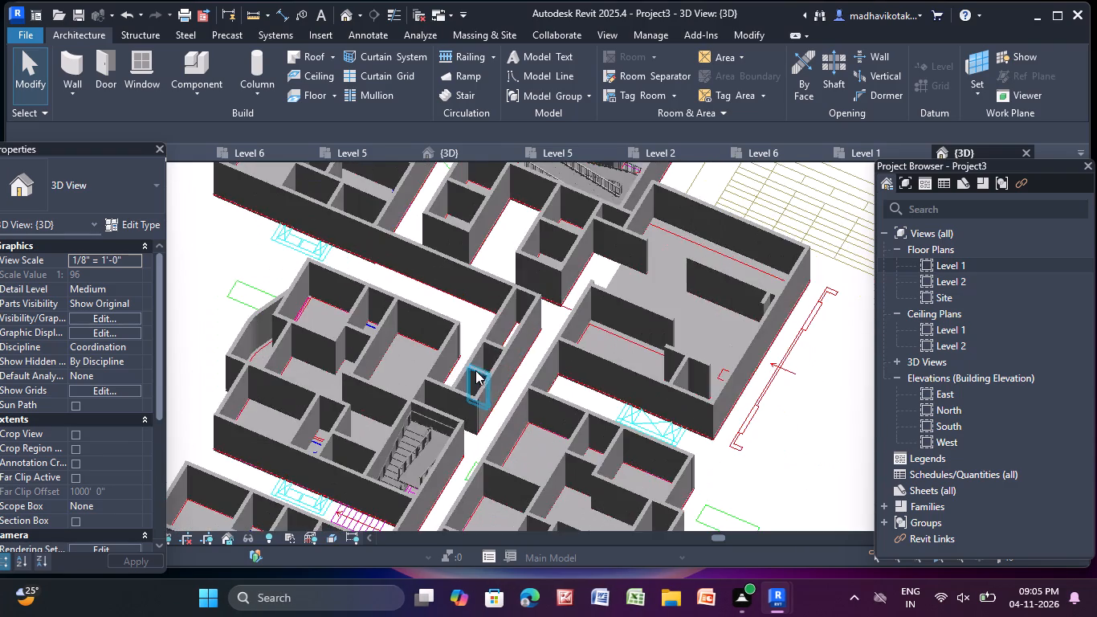
pyautogui.doubleClick(940, 260)
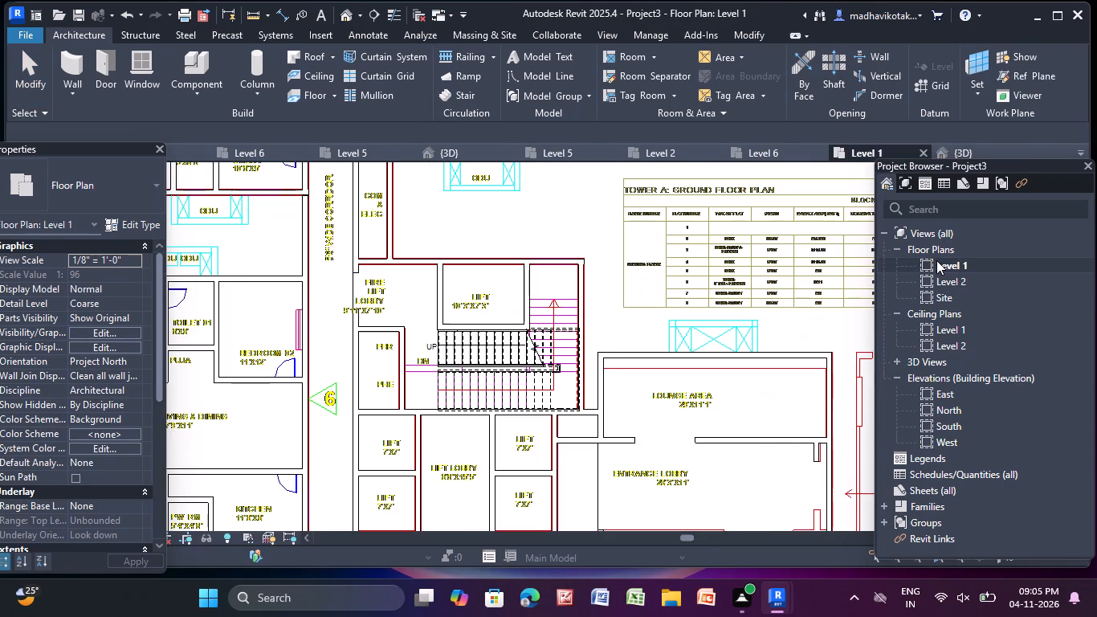
# Create a rectangular Generic - 12" floor to the outer wall faces of the COM & ELEC, PHE and FHR shafts beside unit 5, and deselect it.
pyautogui.scroll(-3, 827, 251)
pyautogui.moveTo(547, 539); pyautogui.dragTo(514, 414, button='middle')
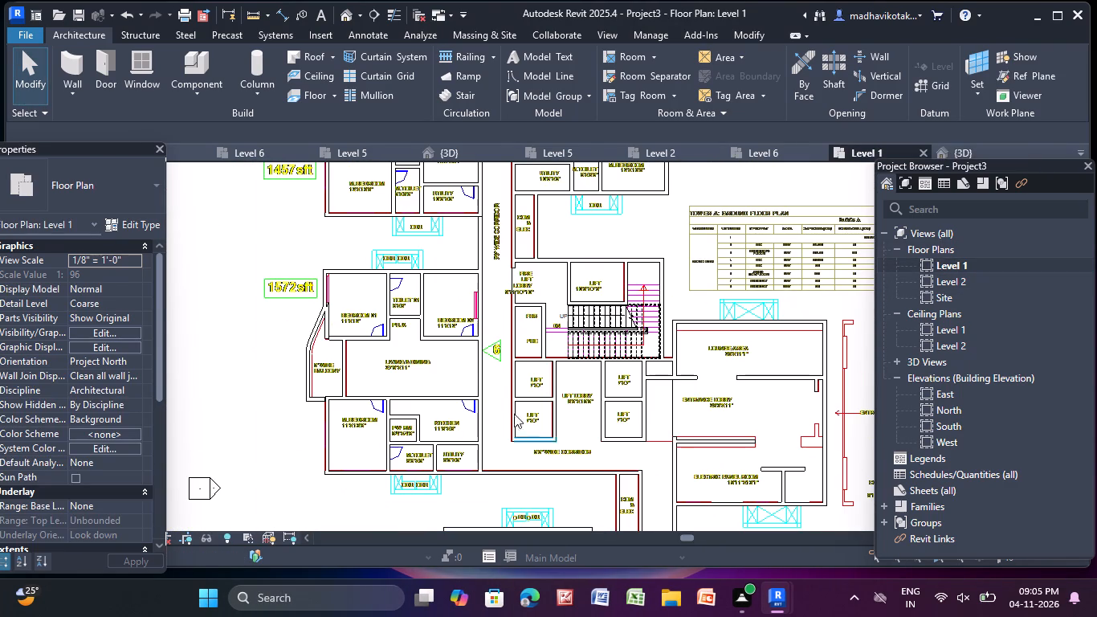
pyautogui.moveTo(514, 414); pyautogui.dragTo(495, 348, button='middle')
pyautogui.scroll(-3, 494, 344)
pyautogui.moveTo(509, 380); pyautogui.dragTo(483, 294, button='middle')
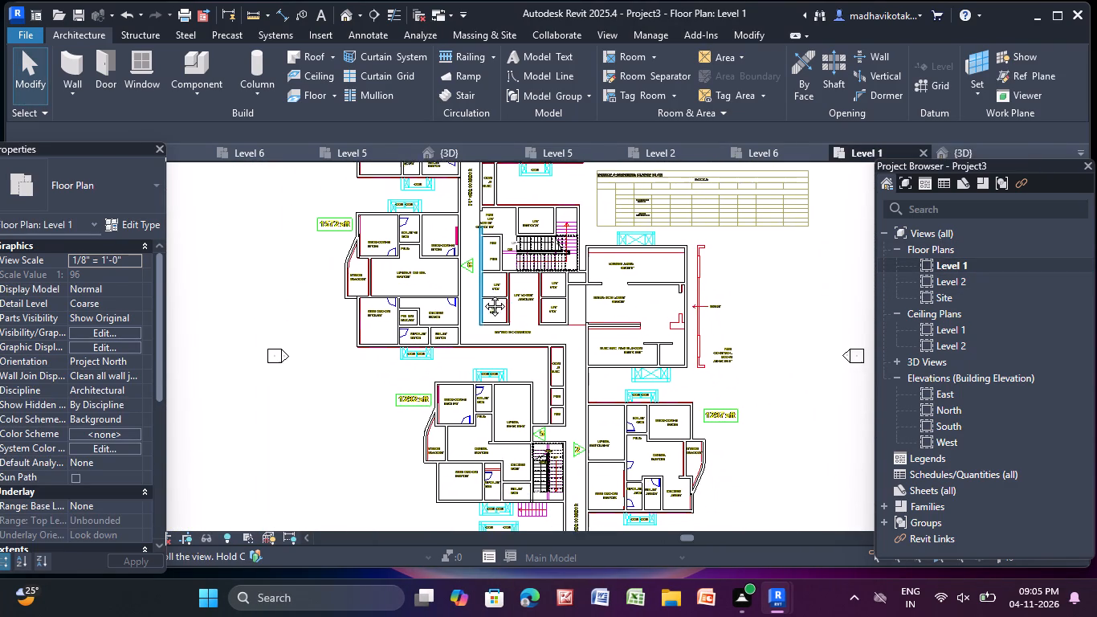
pyautogui.moveTo(483, 294); pyautogui.dragTo(483, 286, button='middle')
pyautogui.scroll(7, 530, 428)
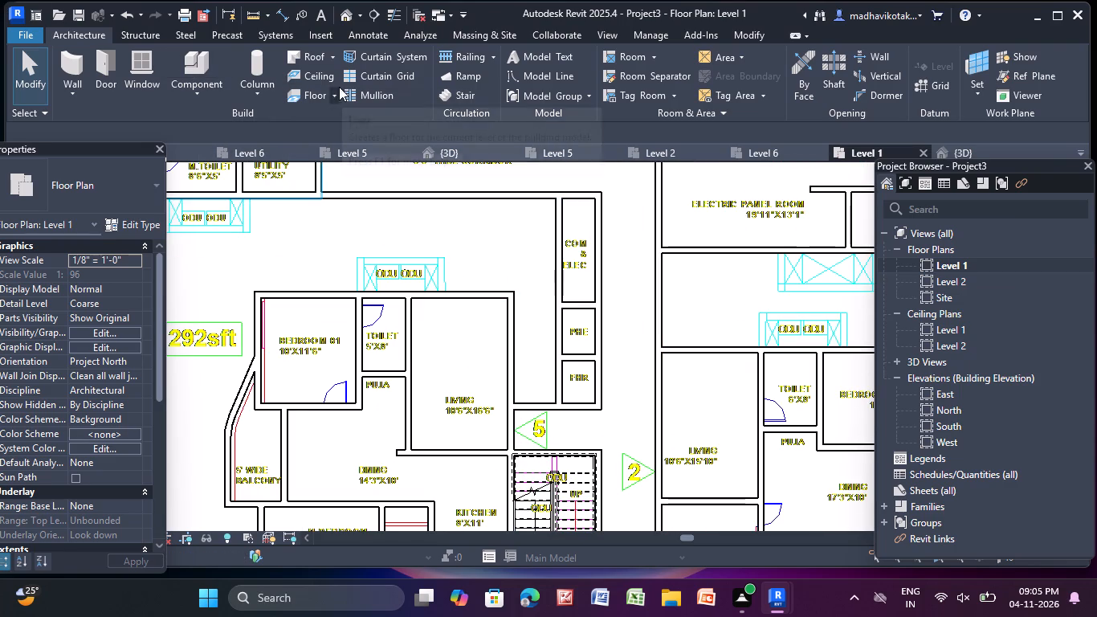
pyautogui.click(308, 88)
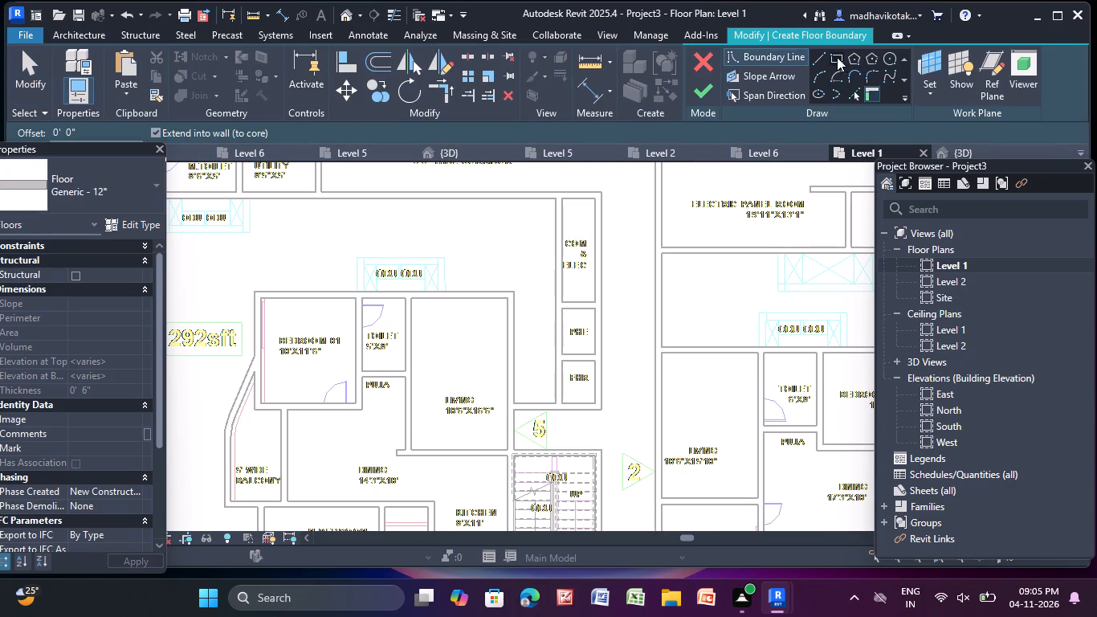
pyautogui.click(832, 55)
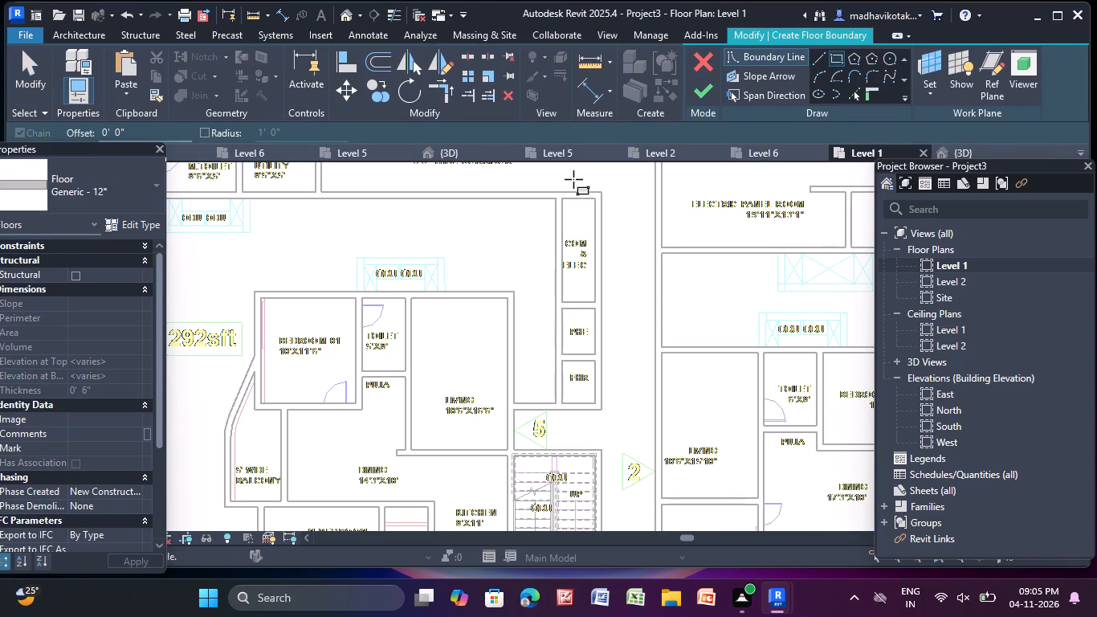
pyautogui.scroll(4, 573, 179)
pyautogui.click(543, 199)
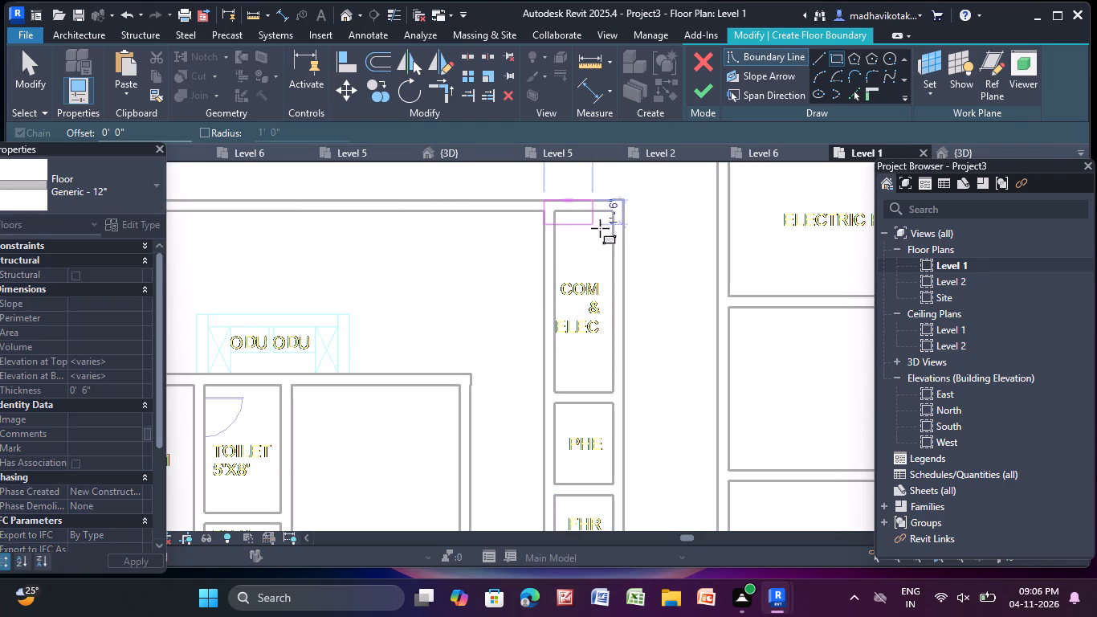
pyautogui.moveTo(647, 443); pyautogui.dragTo(430, 49, button='middle')
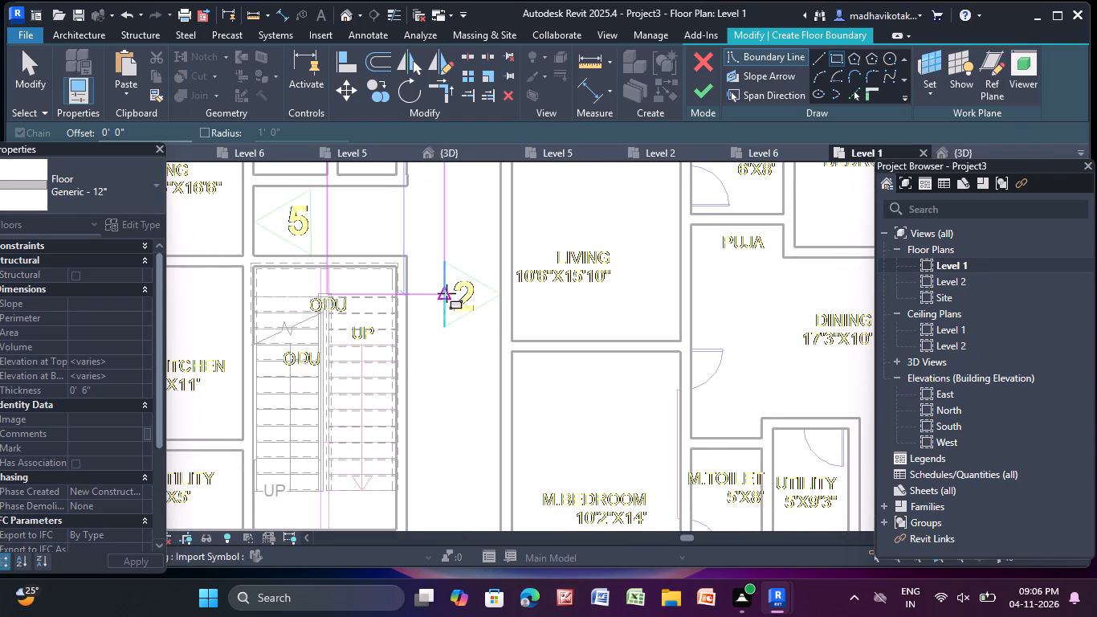
pyautogui.moveTo(447, 292); pyautogui.dragTo(638, 611, button='middle')
pyautogui.moveTo(595, 477); pyautogui.dragTo(553, 296, button='middle')
pyautogui.scroll(4, 547, 323)
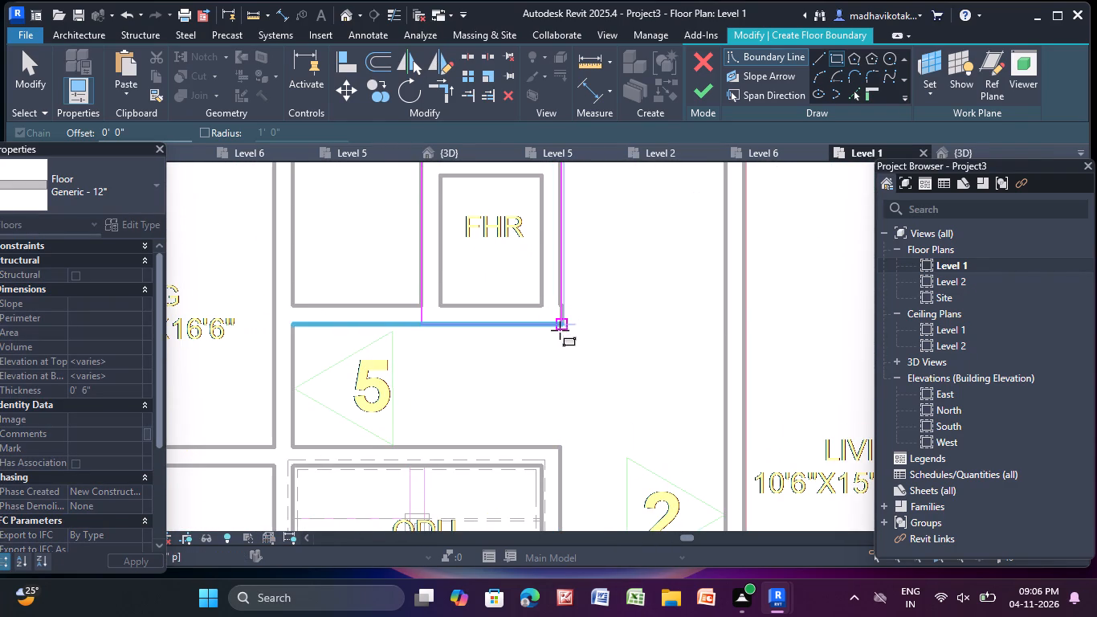
pyautogui.click(560, 330)
pyautogui.click(699, 88)
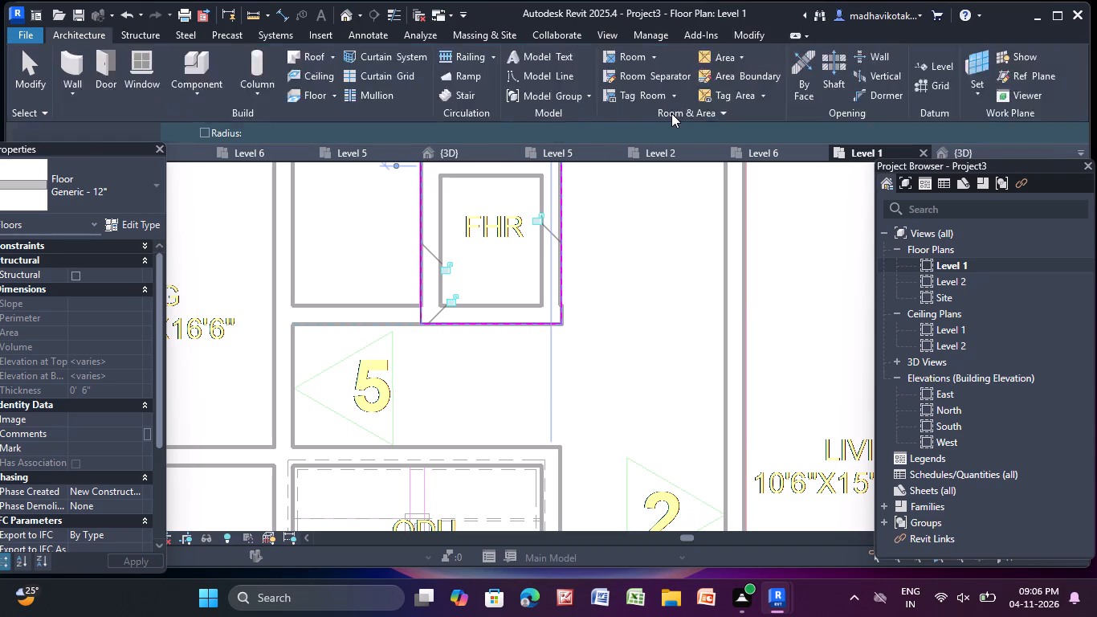
pyautogui.click(336, 246)
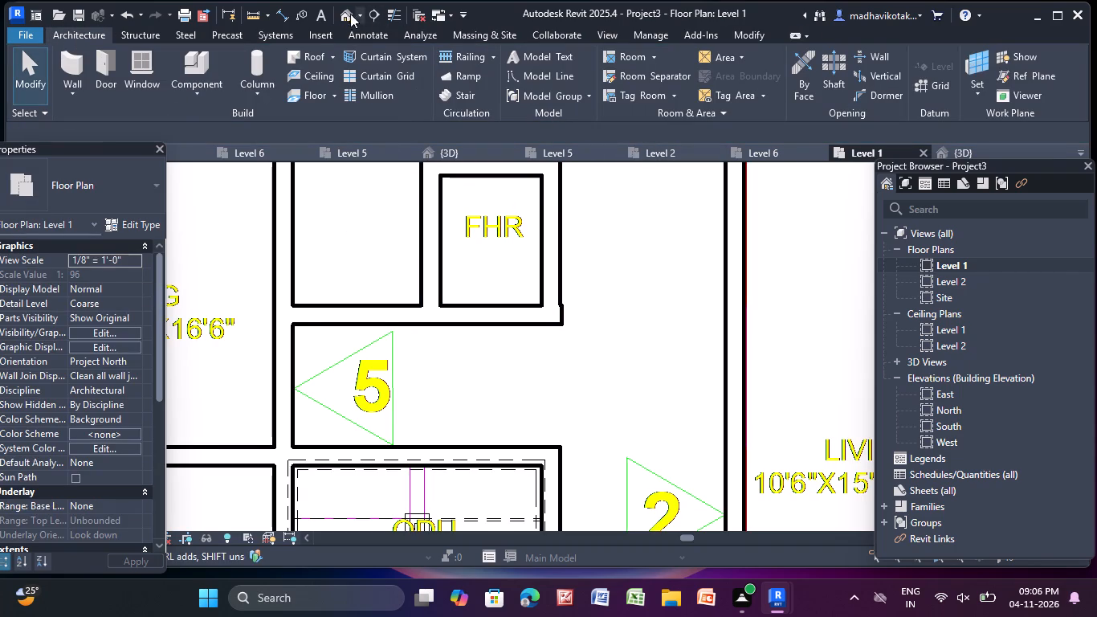
# Examine the ground-floor slabs across the units, service shafts and core in the 3D view.
pyautogui.click(343, 11)
pyautogui.scroll(-4, 590, 309)
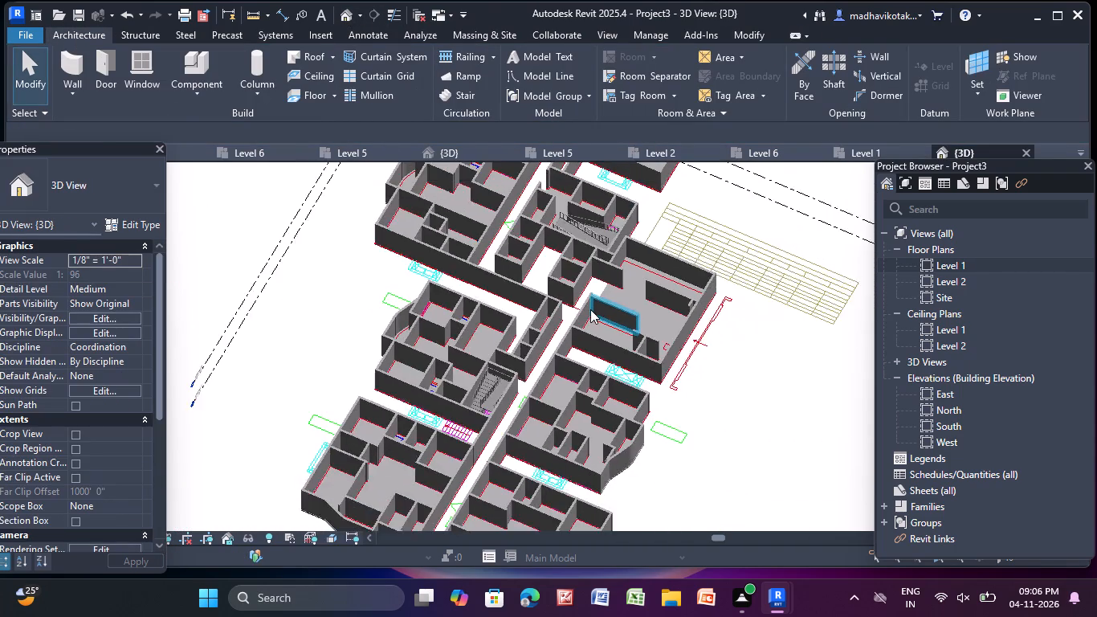
pyautogui.scroll(-2, 590, 309)
pyautogui.moveTo(590, 300); pyautogui.dragTo(539, 394, button='middle')
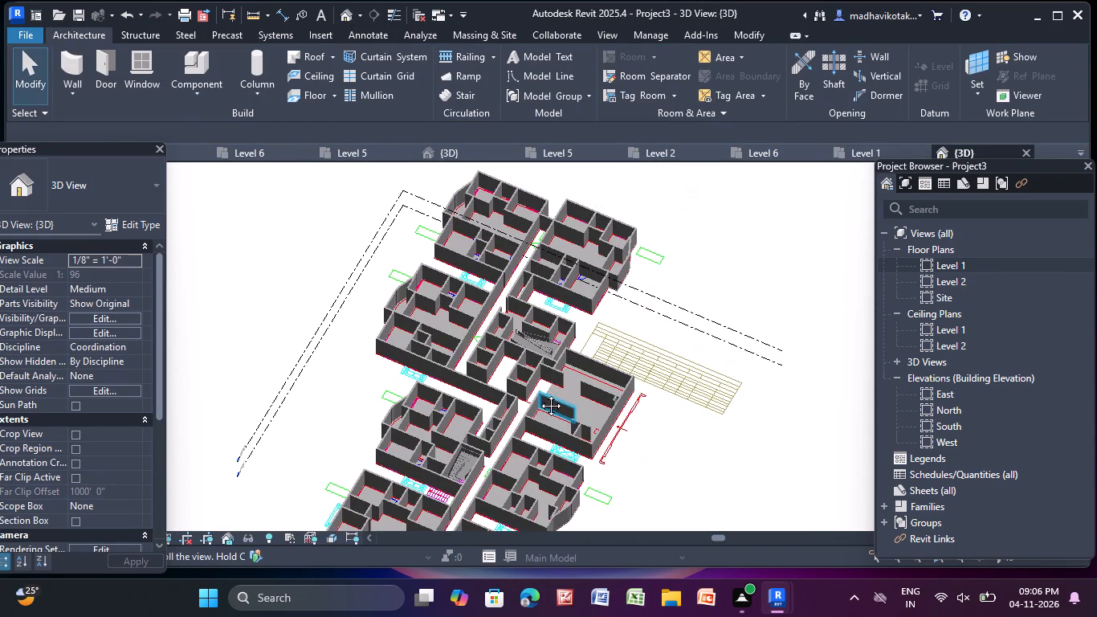
pyautogui.moveTo(539, 394); pyautogui.dragTo(537, 338, button='middle')
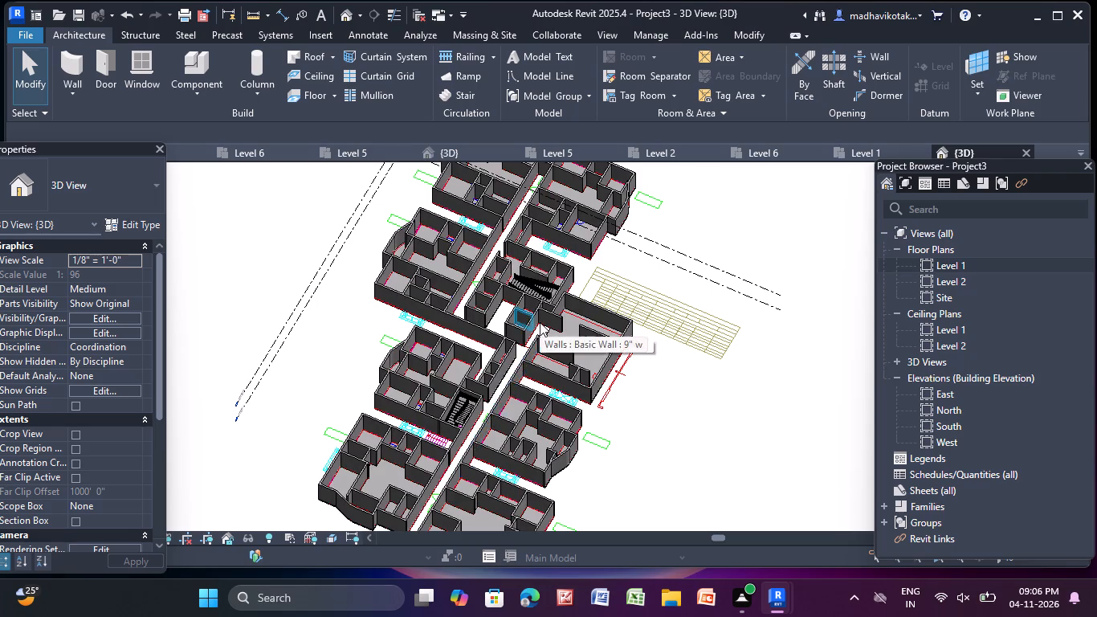
pyautogui.moveTo(540, 322); pyautogui.dragTo(569, 227, button='middle')
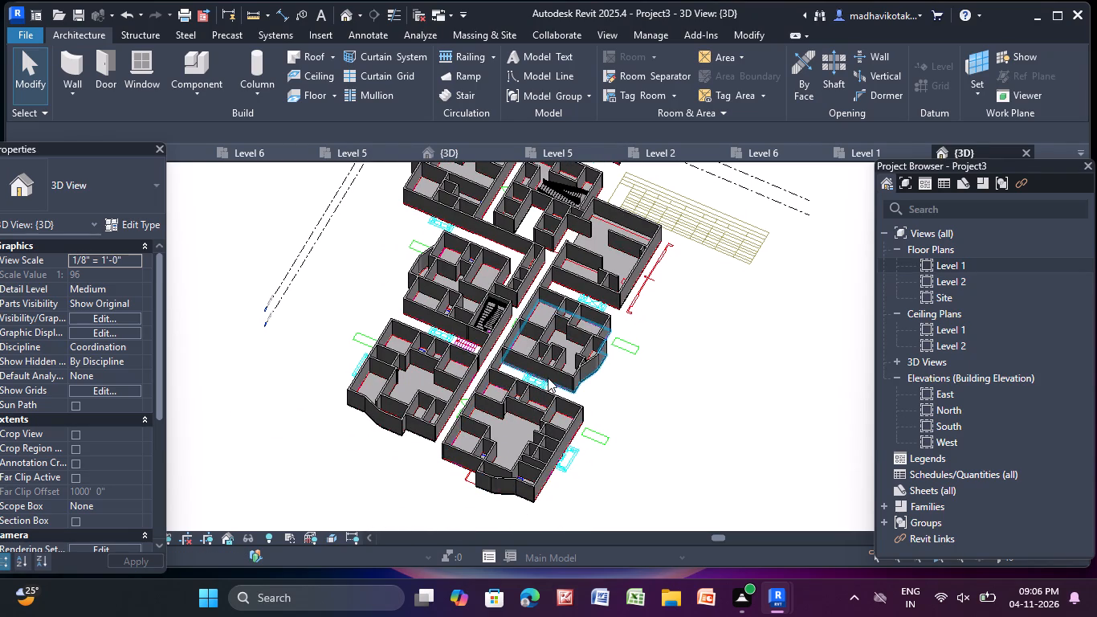
pyautogui.moveTo(548, 378); pyautogui.dragTo(580, 313, button='middle')
pyautogui.scroll(4, 580, 313)
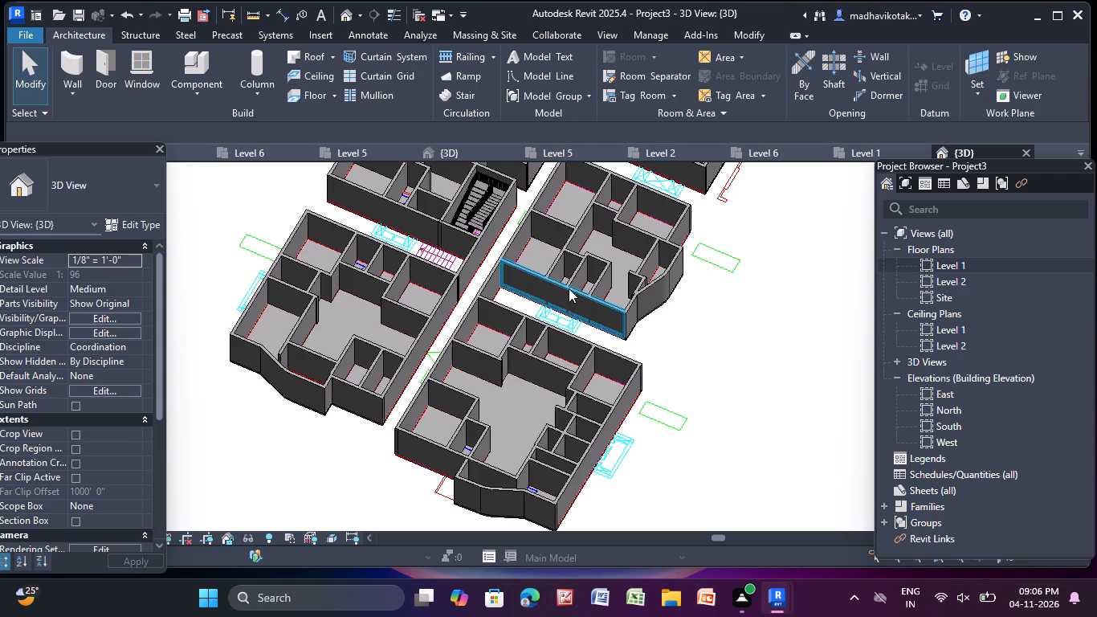
pyautogui.scroll(-1, 747, 380)
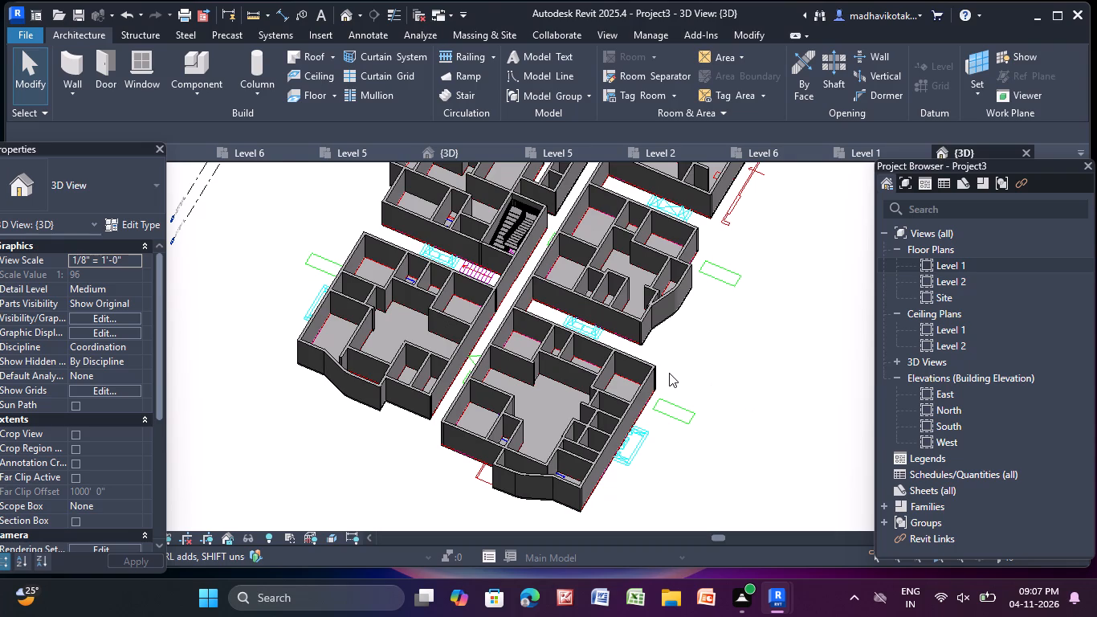
pyautogui.scroll(-2, 657, 374)
pyautogui.moveTo(545, 446); pyautogui.dragTo(500, 510, button='middle')
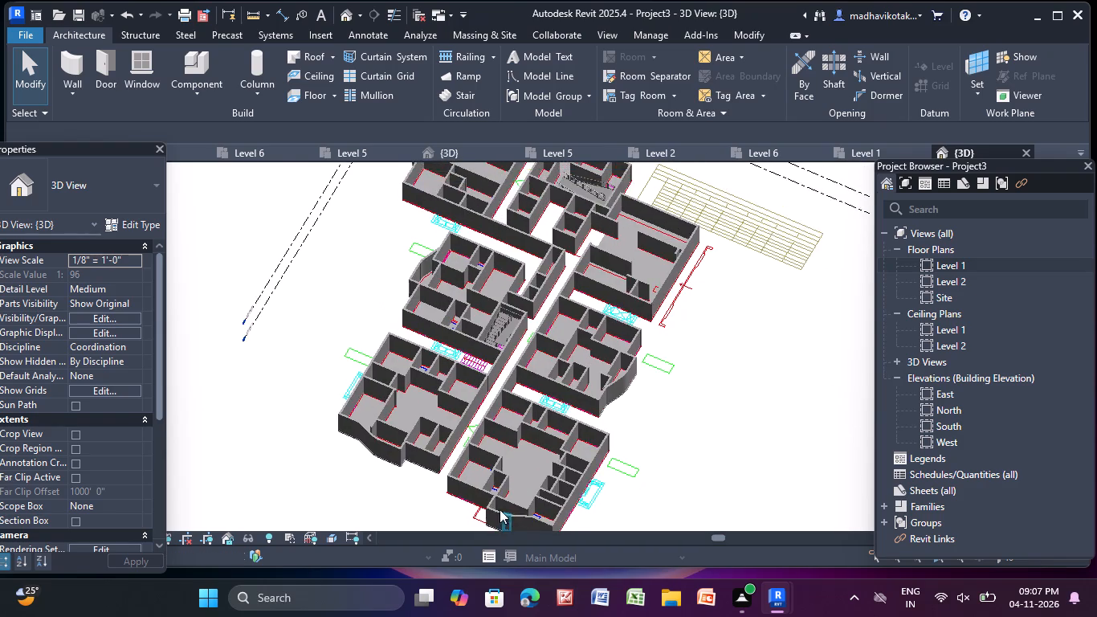
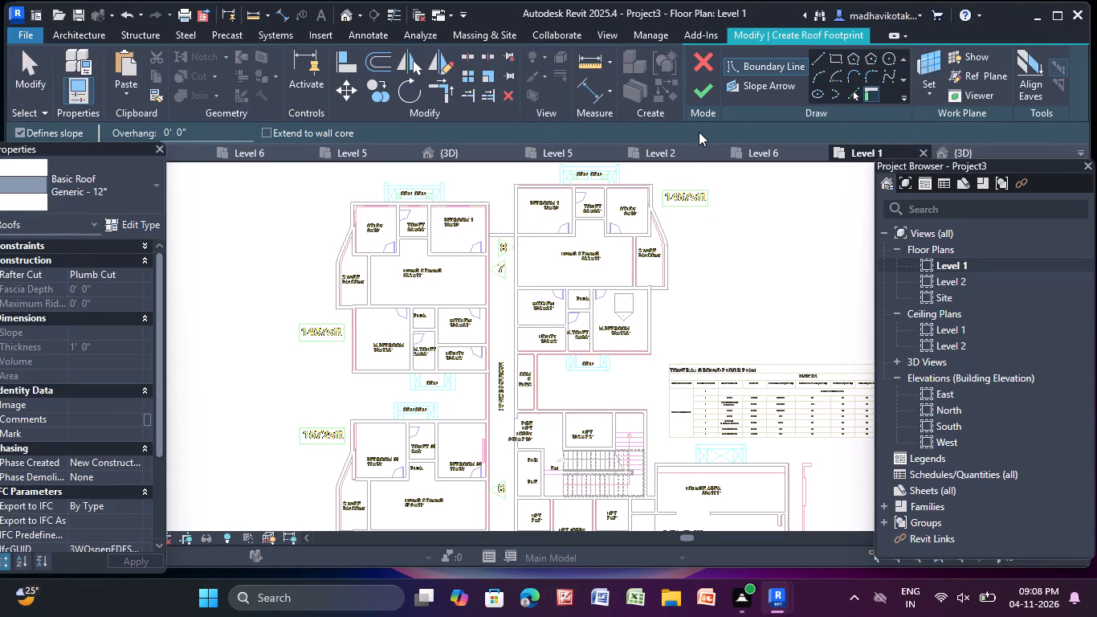
# Trace the roof footprint along the outer face of unit 7's 5' wide balcony, including its curved and angled edges, using Pick Lines.
pyautogui.click(849, 97)
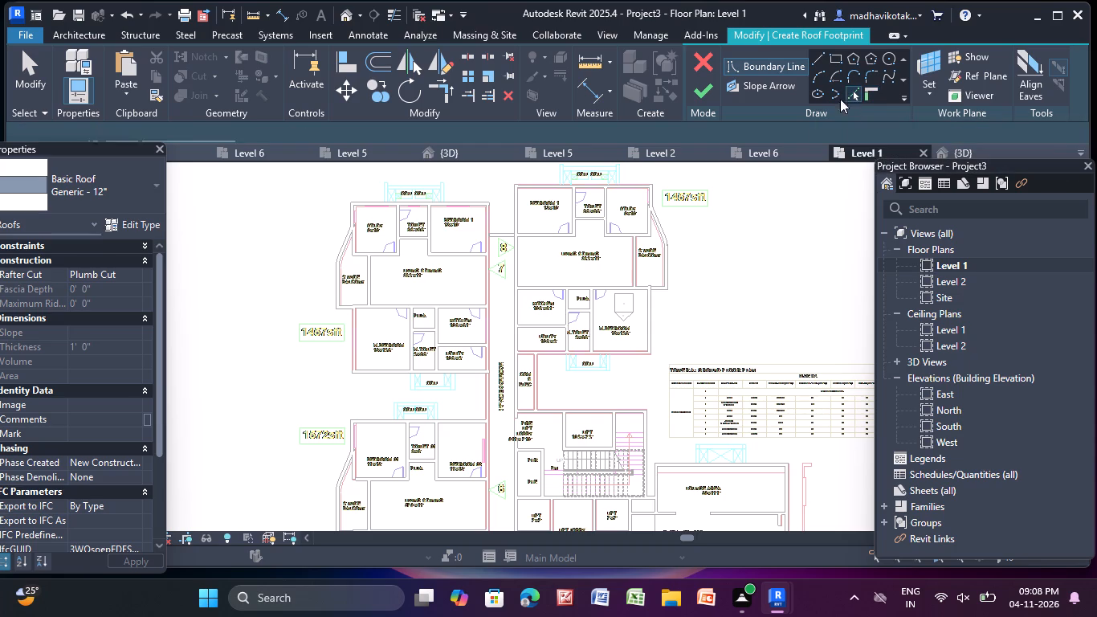
pyautogui.scroll(8, 308, 277)
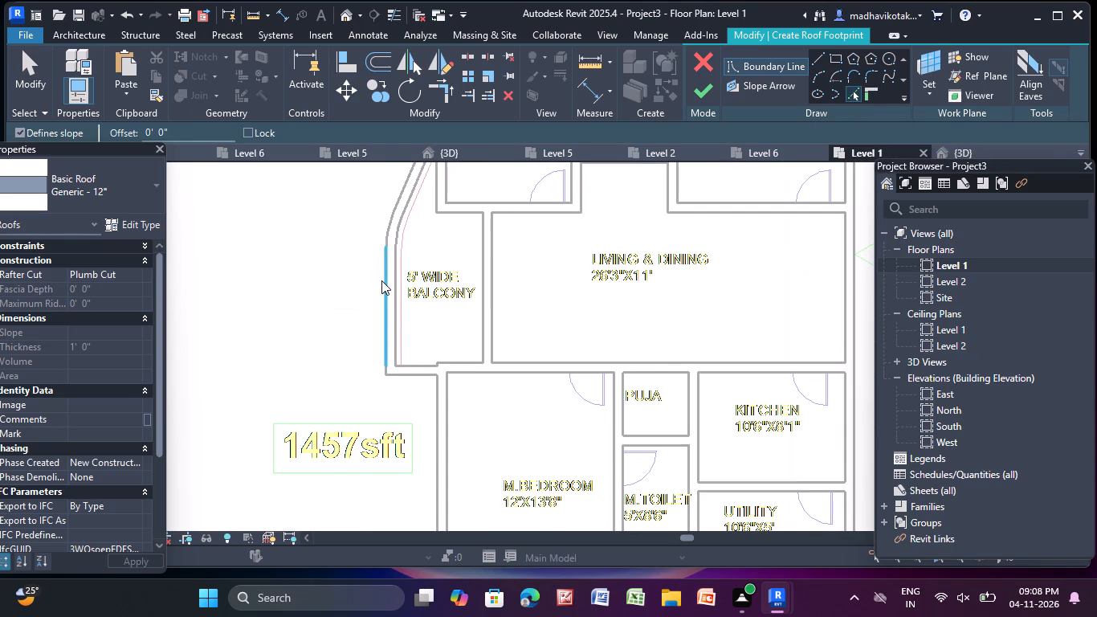
pyautogui.scroll(3, 380, 290)
pyautogui.click(390, 297)
pyautogui.scroll(3, 439, 418)
pyautogui.click(439, 418)
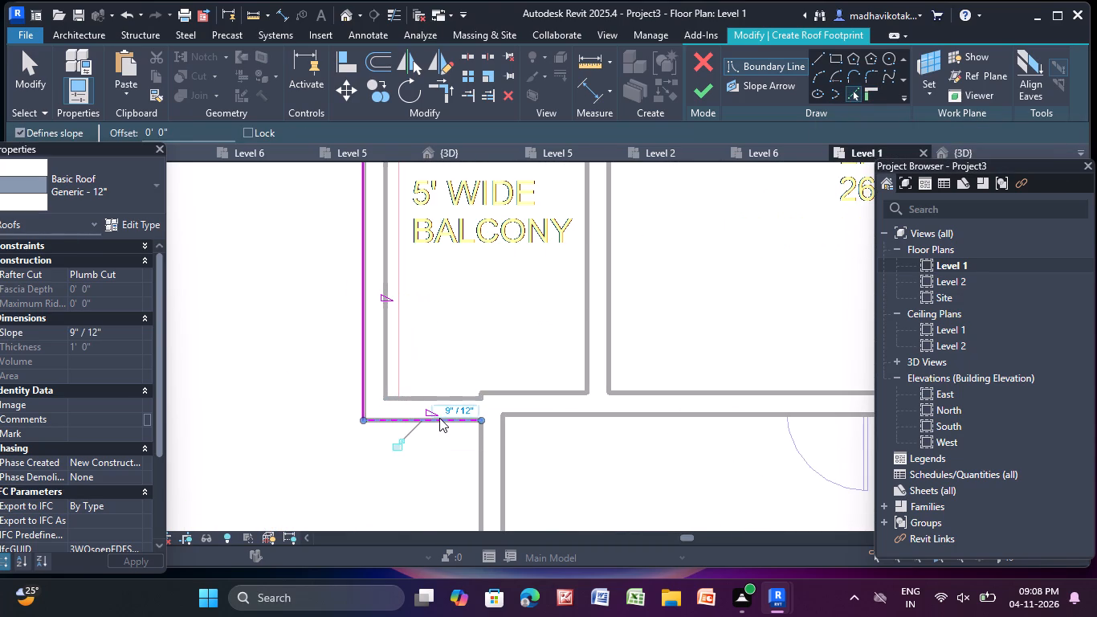
pyautogui.moveTo(406, 293); pyautogui.dragTo(402, 307, button='middle')
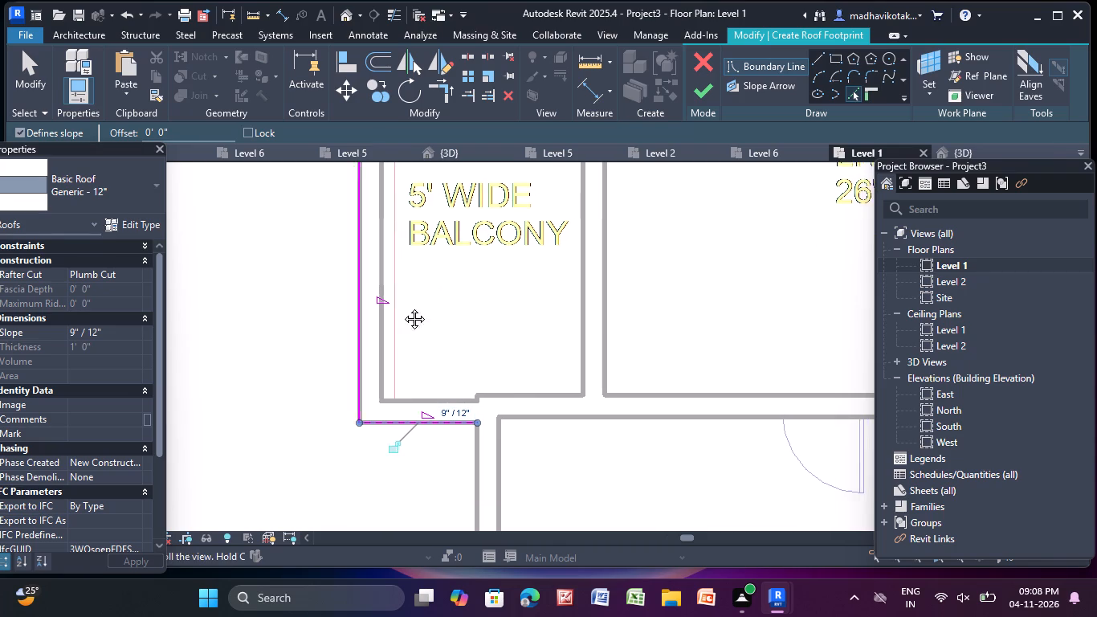
pyautogui.moveTo(402, 307); pyautogui.dragTo(446, 503, button='middle')
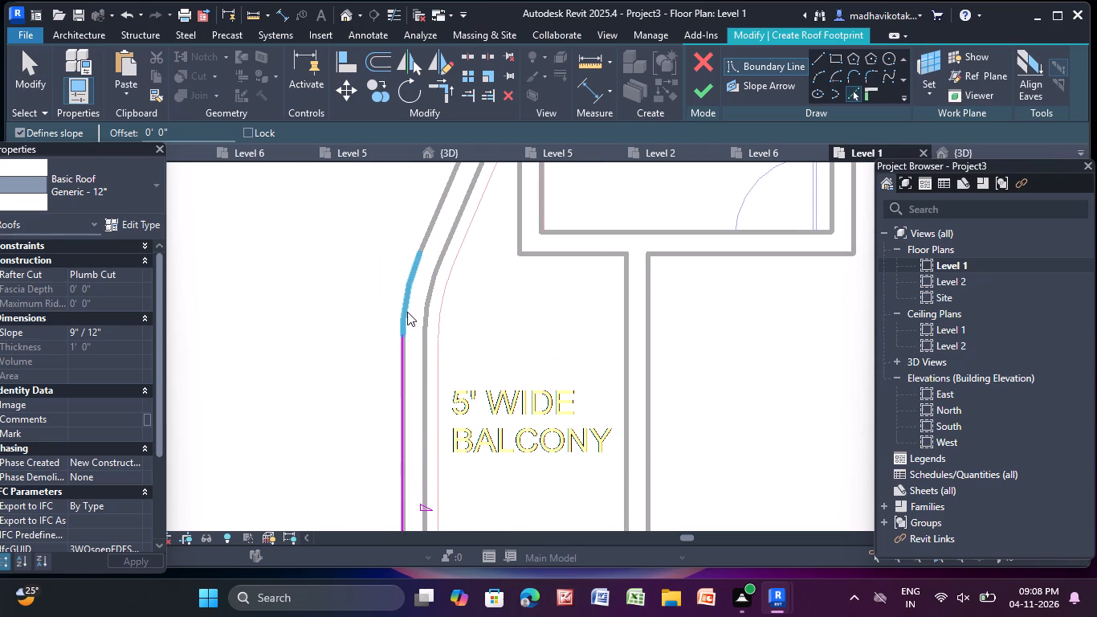
pyautogui.click(407, 312)
pyautogui.click(427, 237)
# Continue the roof boundary along unit 7's outer wall faces at the study, across to Bedroom 1, and down the corridor side.
pyautogui.scroll(-3, 438, 245)
pyautogui.moveTo(442, 264); pyautogui.dragTo(418, 388, button='middle')
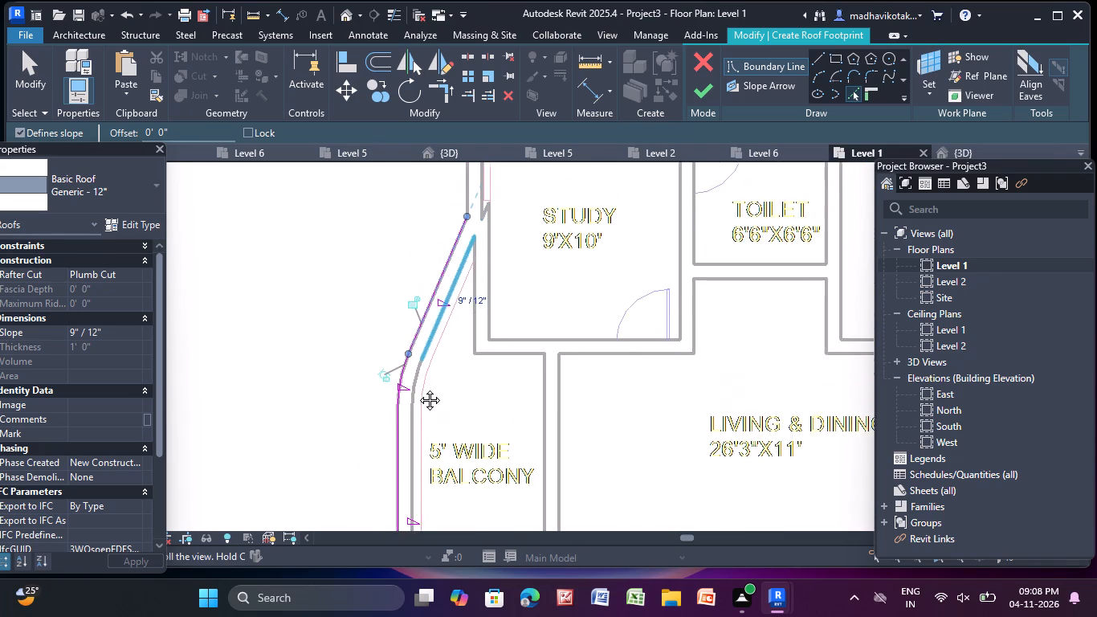
pyautogui.moveTo(418, 388); pyautogui.dragTo(407, 426, button='middle')
pyautogui.scroll(3, 427, 309)
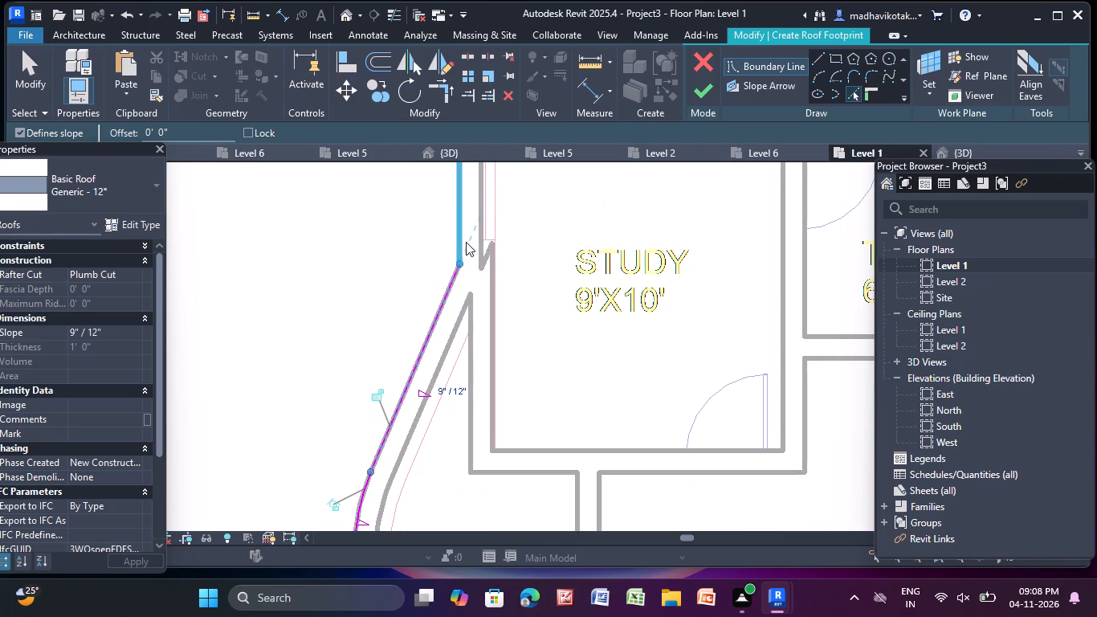
pyautogui.click(458, 237)
pyautogui.scroll(-4, 458, 237)
pyautogui.moveTo(456, 241); pyautogui.dragTo(345, 482, button='middle')
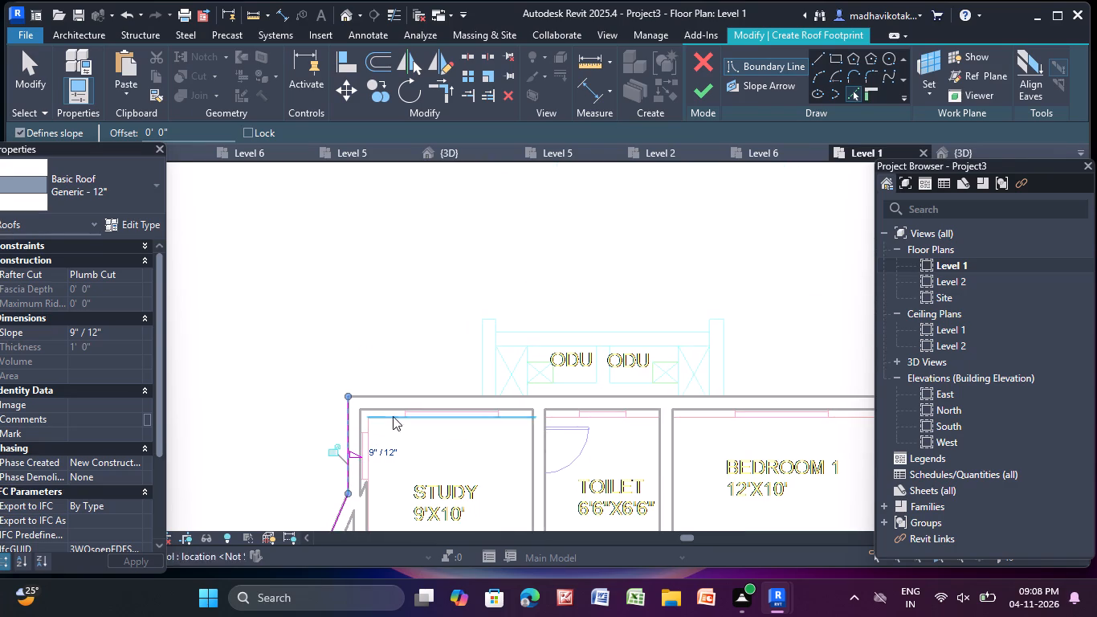
pyautogui.click(403, 398)
pyautogui.scroll(-5, 402, 398)
pyautogui.moveTo(532, 438); pyautogui.dragTo(532, 435, button='middle')
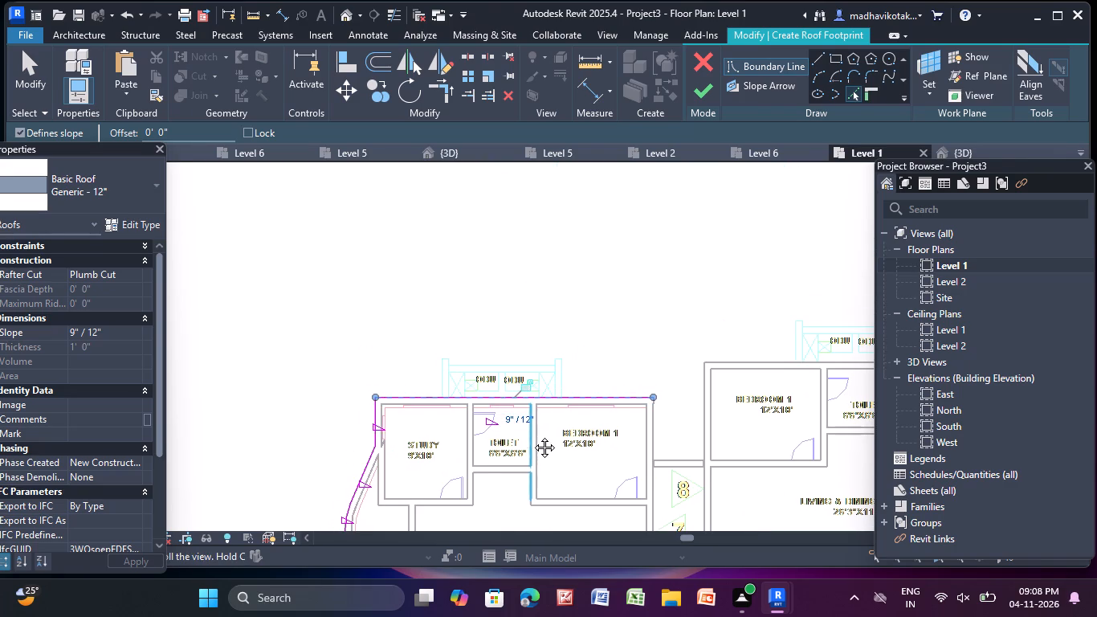
pyautogui.moveTo(532, 435); pyautogui.dragTo(399, 307, button='middle')
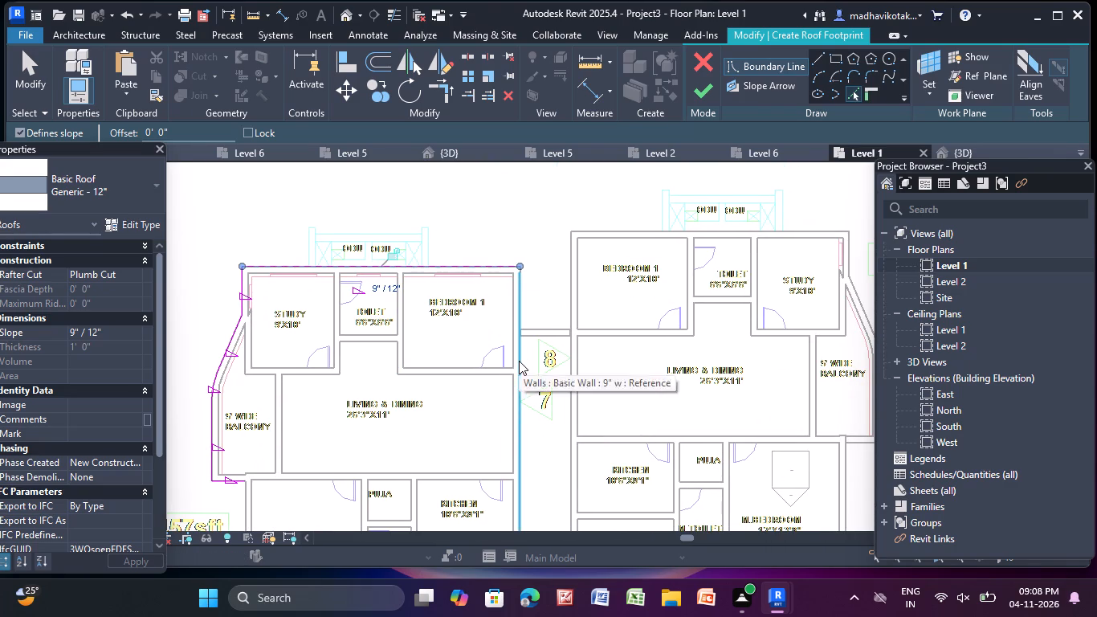
pyautogui.click(519, 361)
# Add roof boundary lines along the outer faces of the utility-to-M.Bedroom wall beside the ODU and the M.Bedroom's side wall.
pyautogui.moveTo(539, 412); pyautogui.dragTo(568, 271, button='middle')
pyautogui.scroll(3, 284, 468)
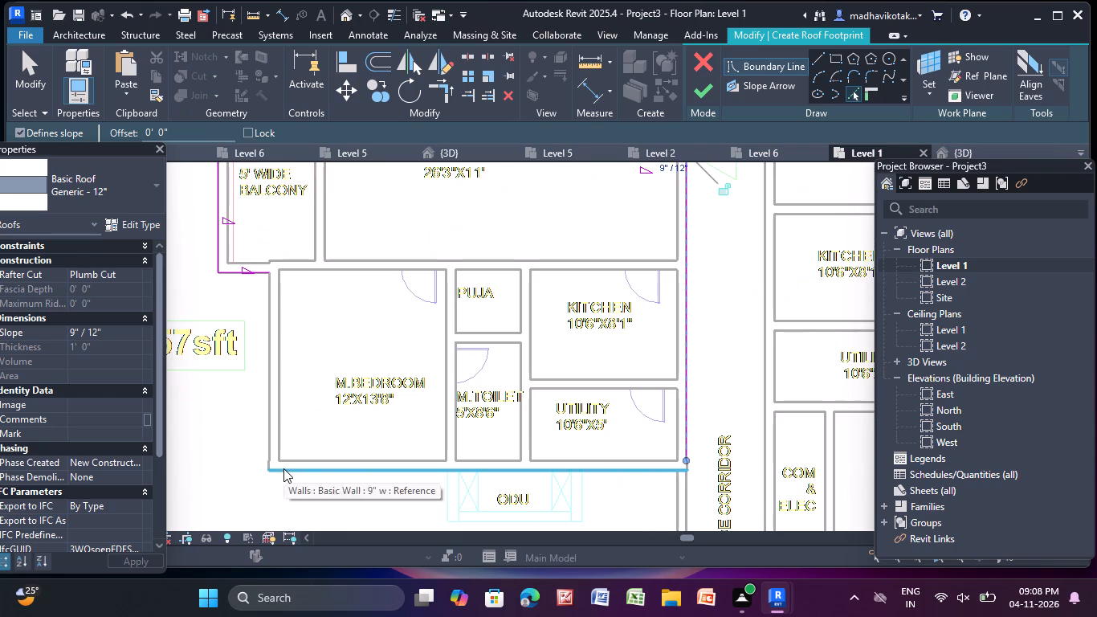
pyautogui.click(284, 468)
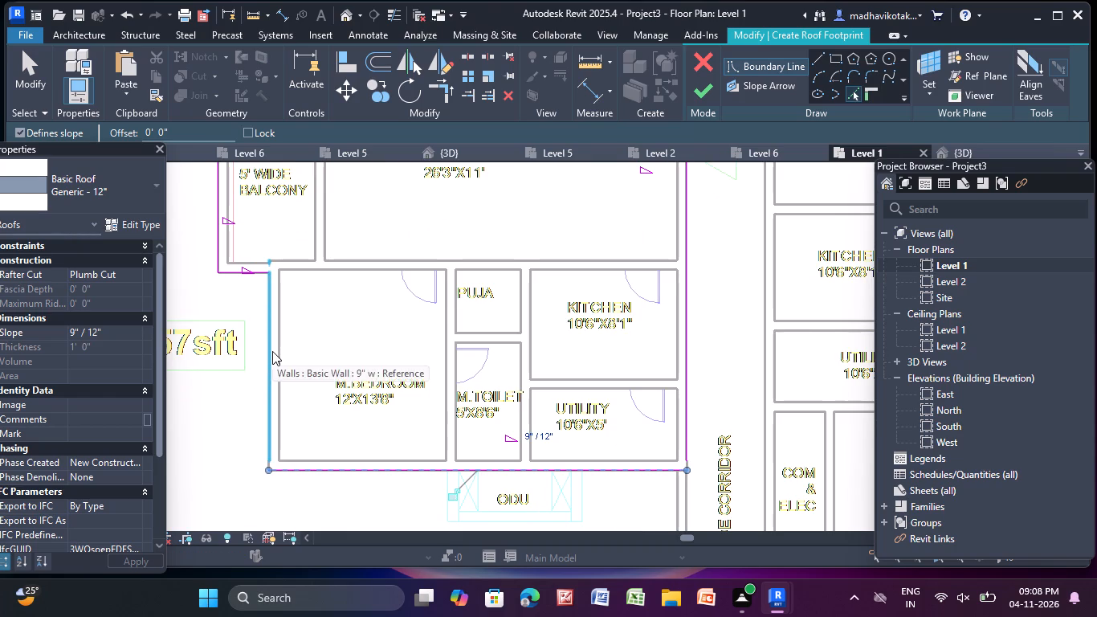
pyautogui.scroll(4, 272, 353)
pyautogui.click(271, 391)
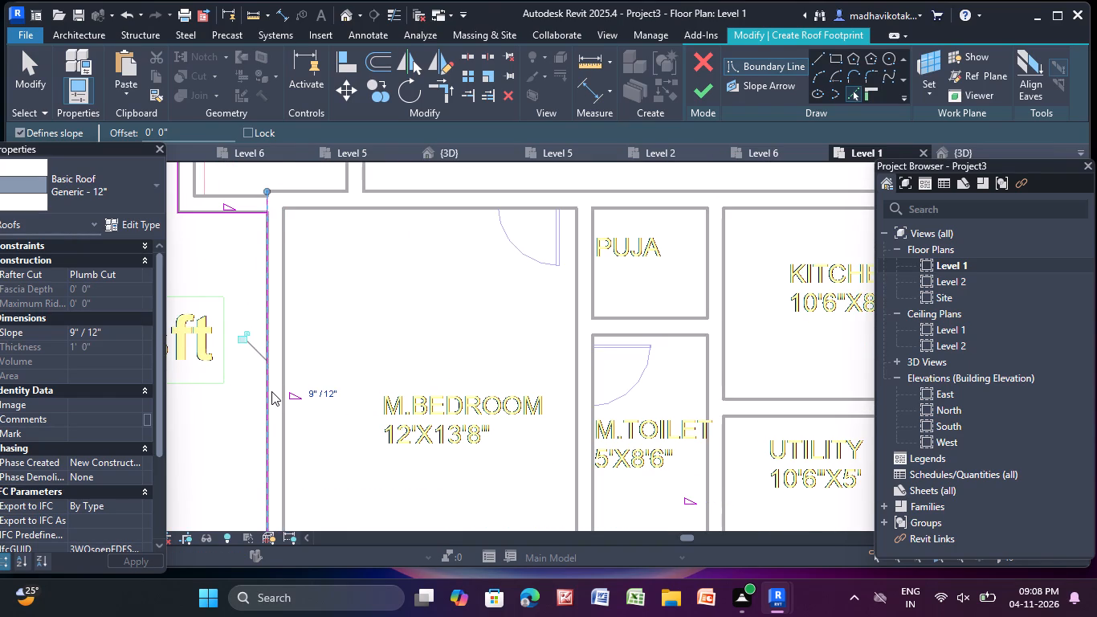
# Turn off Defines slope for new lines and extend the M.Bedroom side boundary line to the corner with the ODU-side wall line.
pyautogui.scroll(-3, 271, 391)
pyautogui.moveTo(271, 391); pyautogui.dragTo(296, 349, button='middle')
pyautogui.scroll(7, 329, 507)
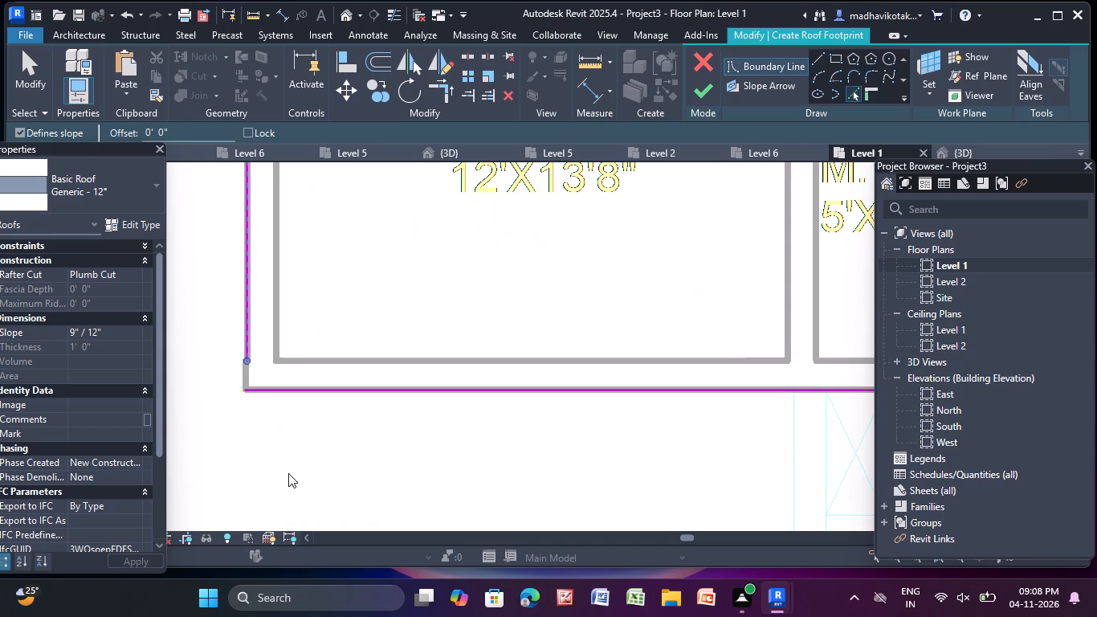
pyautogui.click(35, 136)
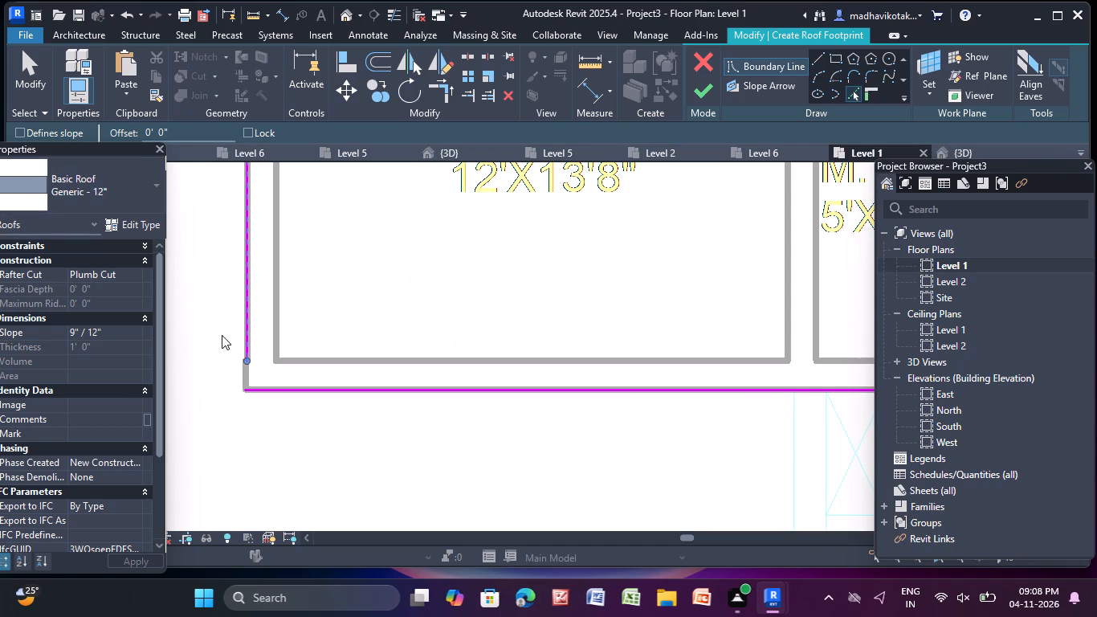
pyautogui.scroll(9, 246, 362)
pyautogui.moveTo(248, 376); pyautogui.dragTo(290, 309, button='middle')
pyautogui.scroll(1, 292, 306)
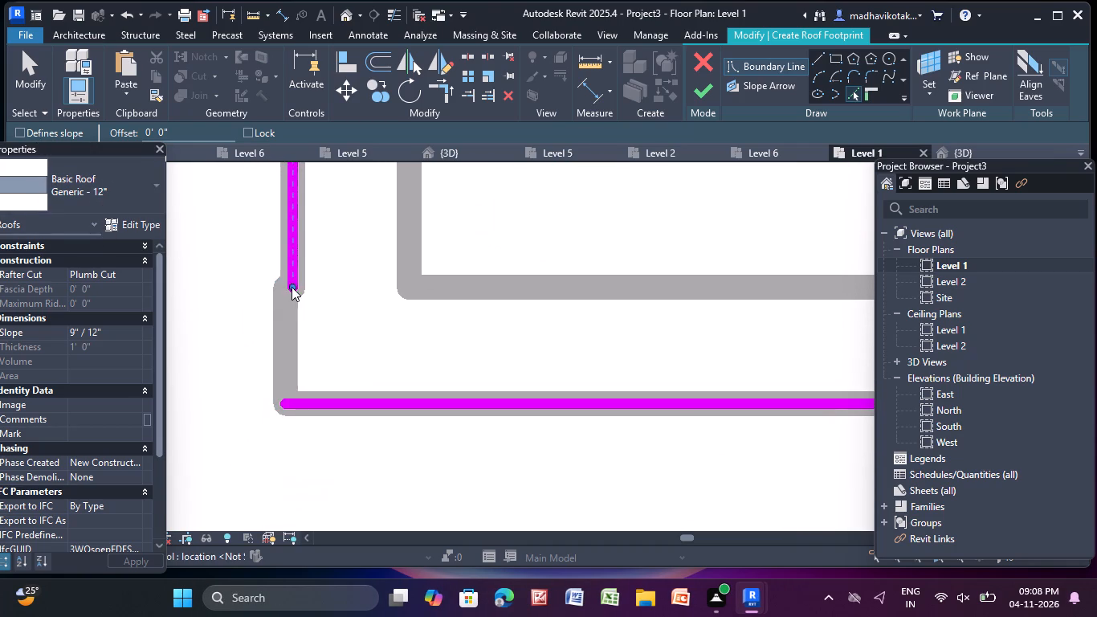
pyautogui.moveTo(293, 287); pyautogui.dragTo(294, 403)
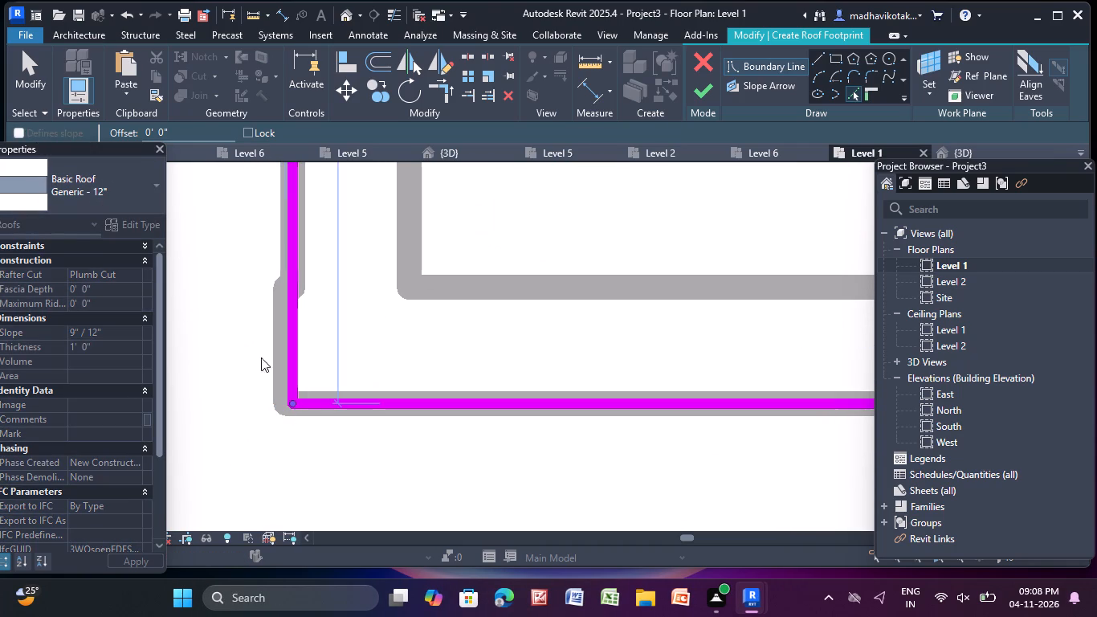
pyautogui.click(226, 317)
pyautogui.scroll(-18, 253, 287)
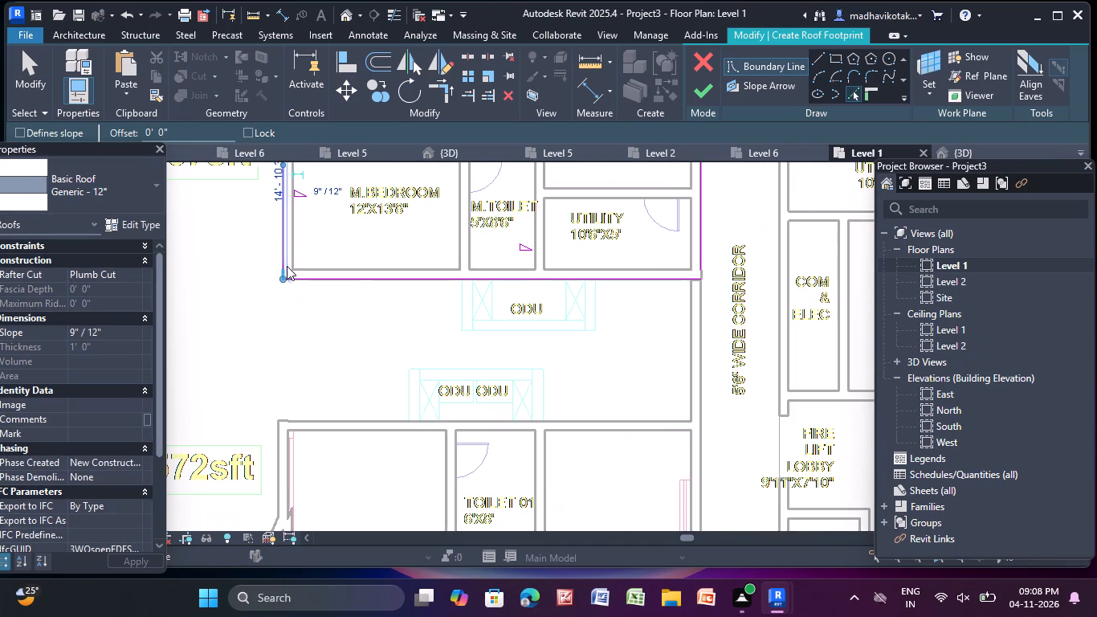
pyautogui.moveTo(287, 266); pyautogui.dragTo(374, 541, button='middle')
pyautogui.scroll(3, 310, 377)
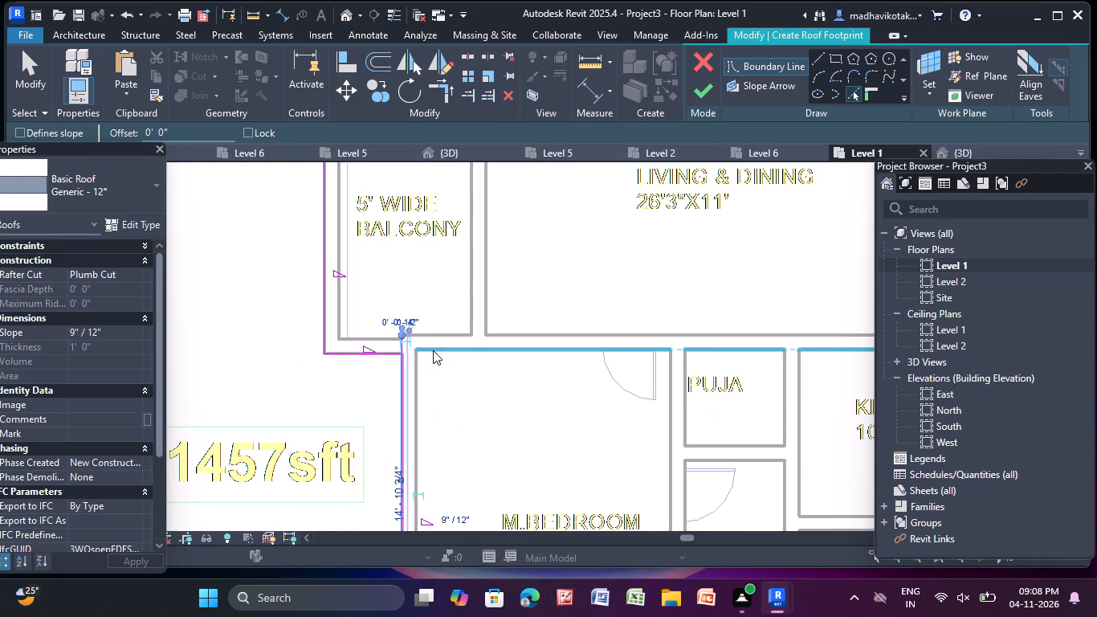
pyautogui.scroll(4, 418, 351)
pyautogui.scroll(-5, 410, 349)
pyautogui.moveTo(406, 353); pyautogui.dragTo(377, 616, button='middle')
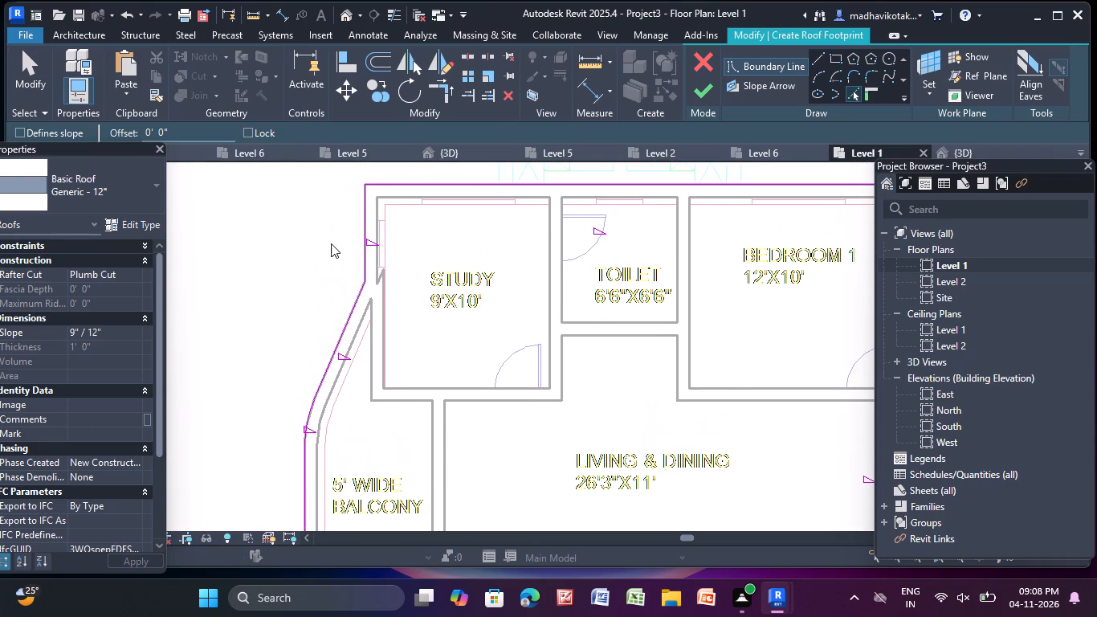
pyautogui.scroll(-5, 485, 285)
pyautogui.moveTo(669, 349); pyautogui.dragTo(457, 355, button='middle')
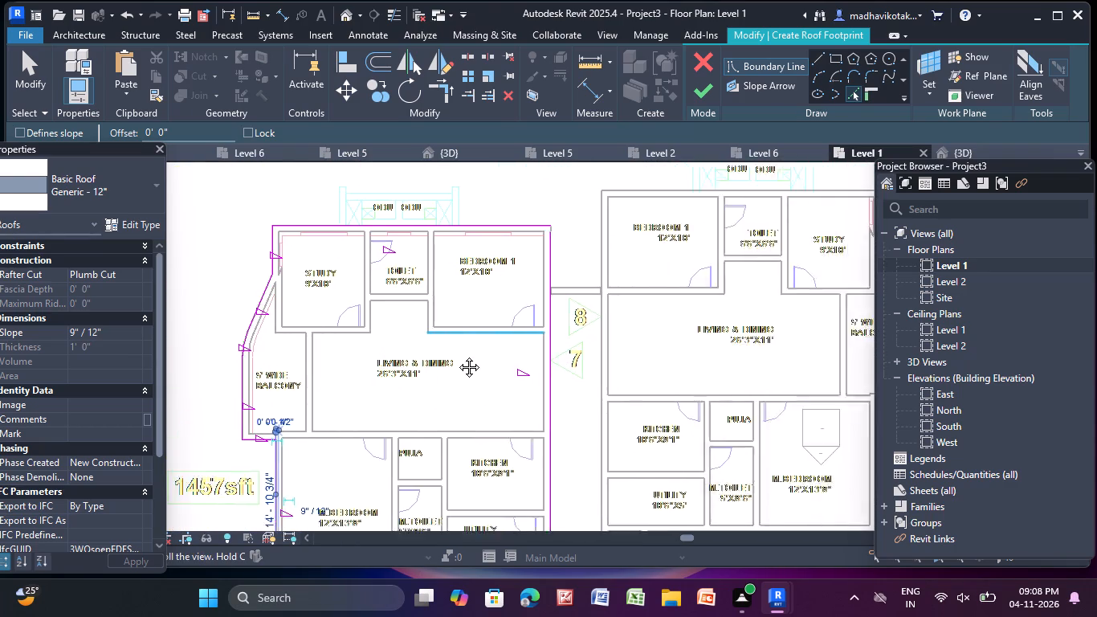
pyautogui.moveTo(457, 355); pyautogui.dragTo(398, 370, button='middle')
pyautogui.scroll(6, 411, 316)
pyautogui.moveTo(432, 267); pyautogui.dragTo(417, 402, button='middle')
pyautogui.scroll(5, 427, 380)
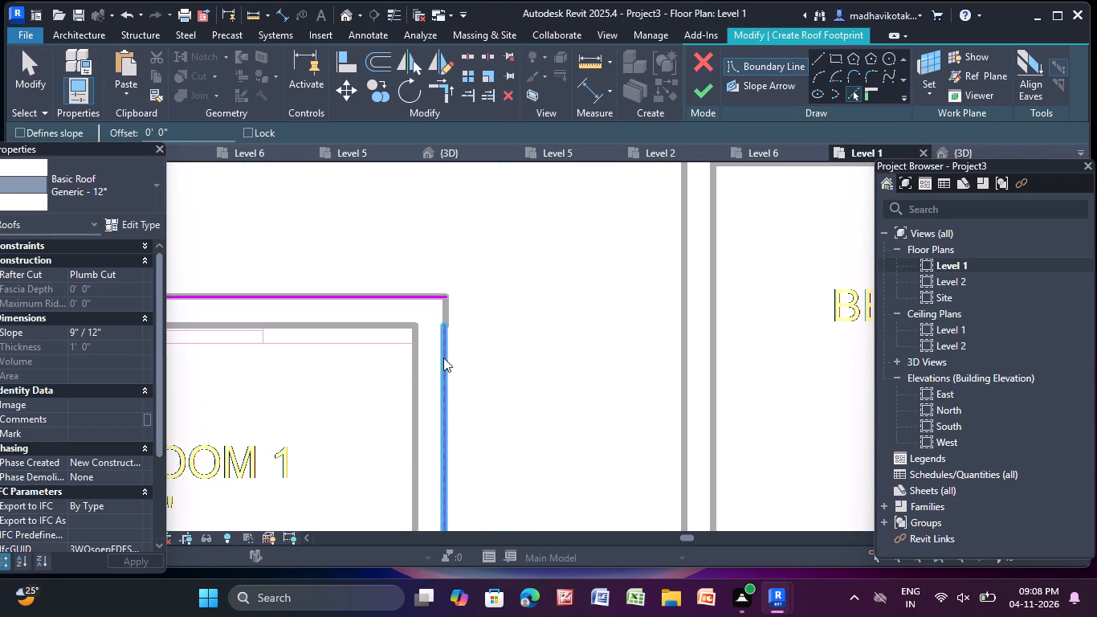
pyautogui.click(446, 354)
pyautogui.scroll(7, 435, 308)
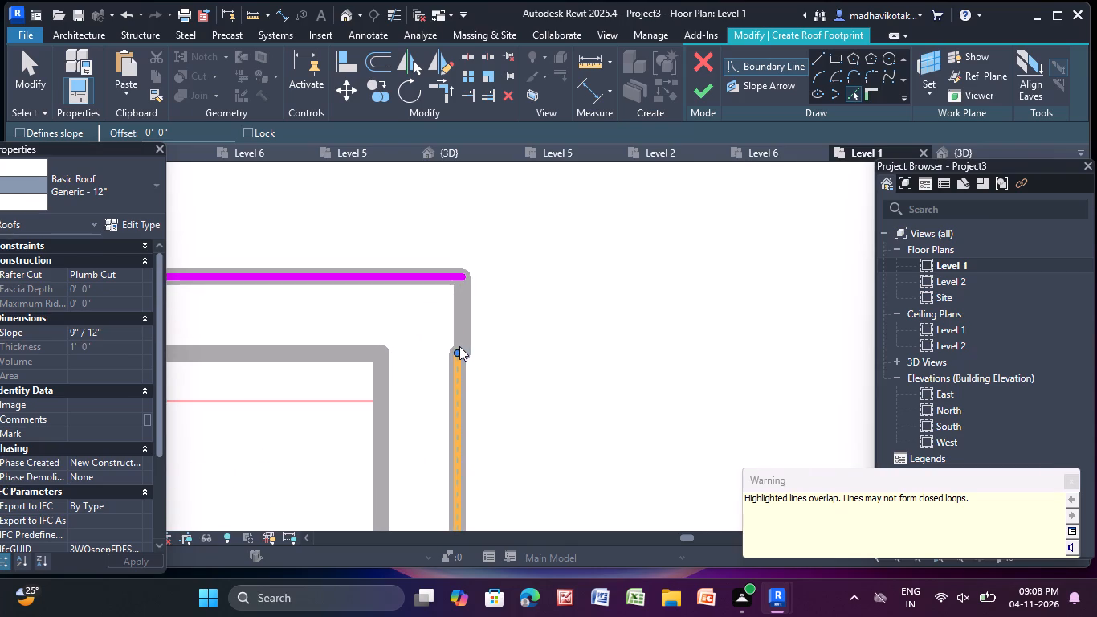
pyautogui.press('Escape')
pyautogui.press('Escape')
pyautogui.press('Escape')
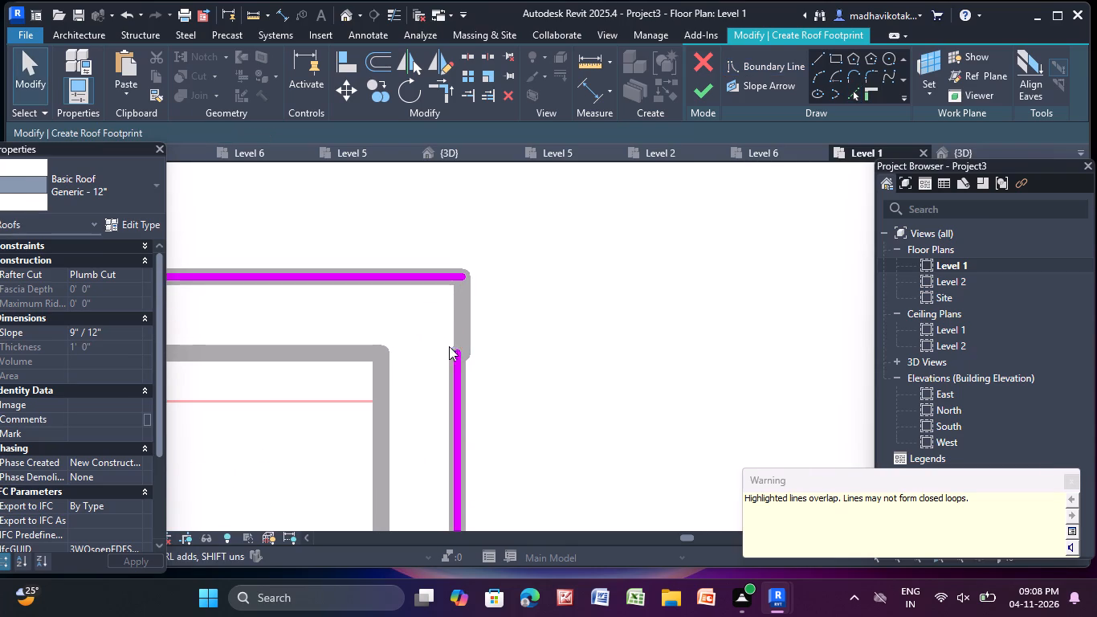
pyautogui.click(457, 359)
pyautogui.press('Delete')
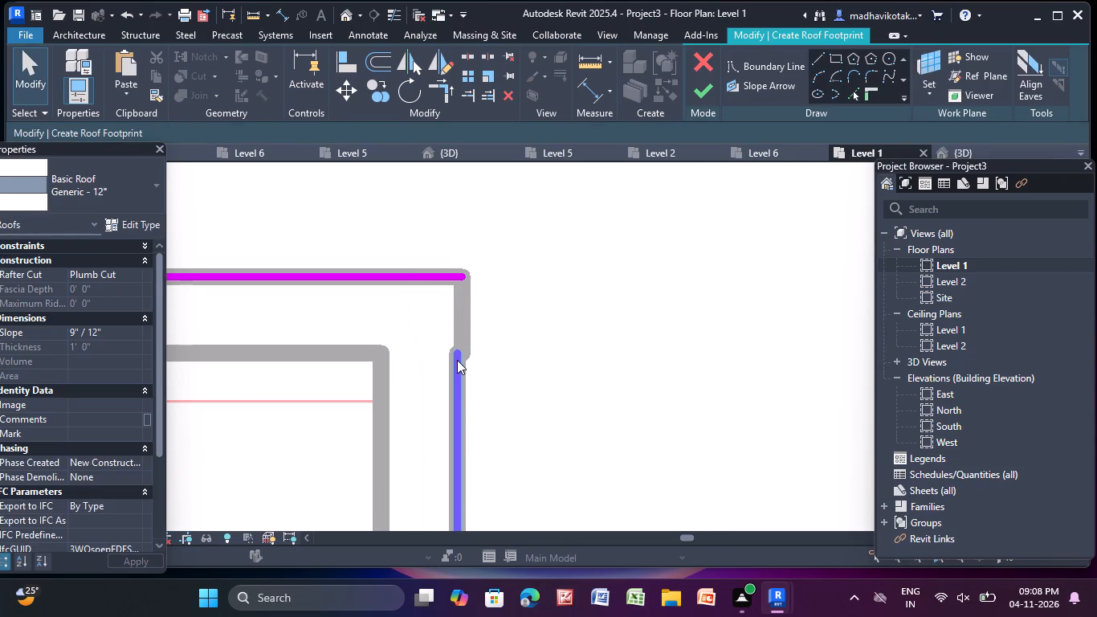
# Extend unit 7's corridor-side boundary line to meet the outer wall line at the Bedroom 1 corner.
pyautogui.click(457, 360)
pyautogui.moveTo(457, 353); pyautogui.dragTo(459, 335)
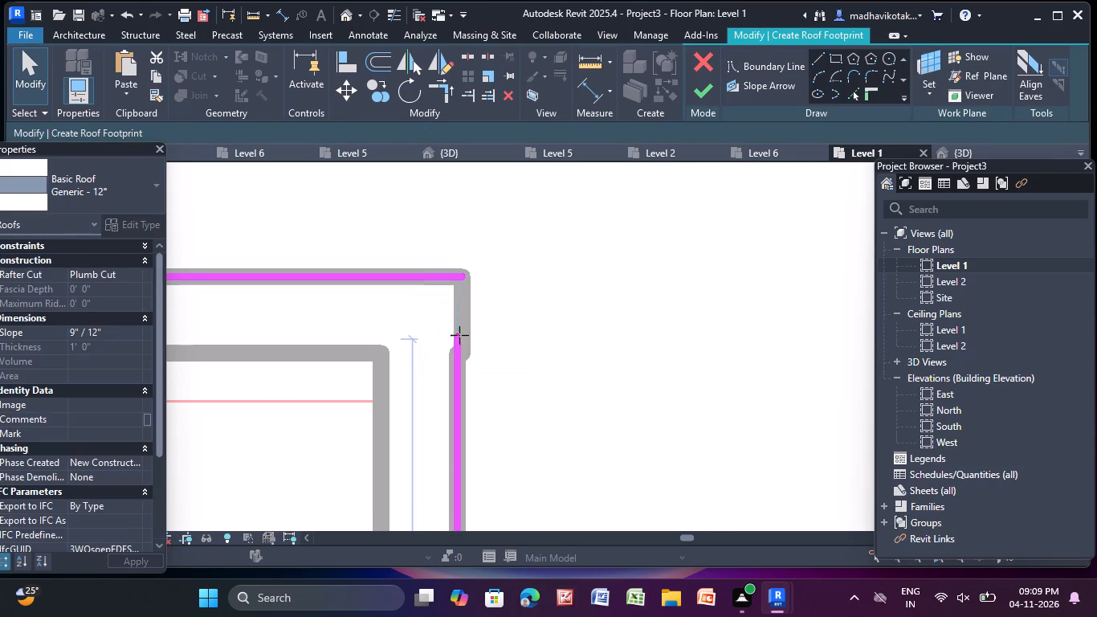
pyautogui.moveTo(459, 335); pyautogui.dragTo(460, 278)
pyautogui.click(513, 260)
# Examine the plan along the corridor, the lift core and unit 6's outer walls and balcony.
pyautogui.scroll(-6, 517, 285)
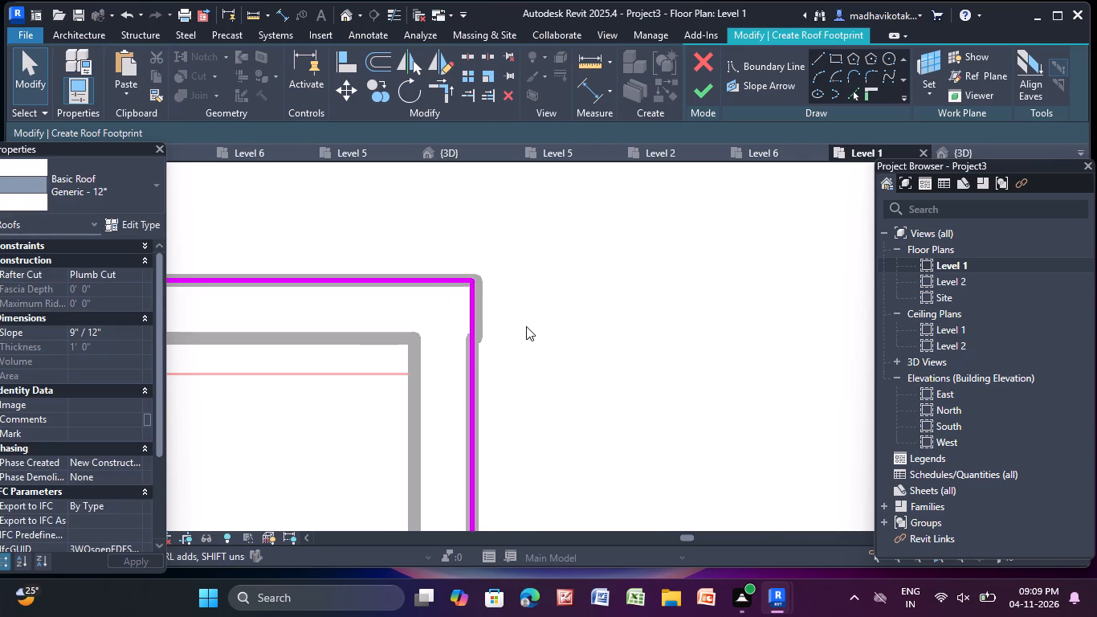
pyautogui.scroll(-7, 538, 334)
pyautogui.moveTo(557, 390); pyautogui.dragTo(451, 47, button='middle')
pyautogui.moveTo(474, 399); pyautogui.dragTo(471, 349, button='middle')
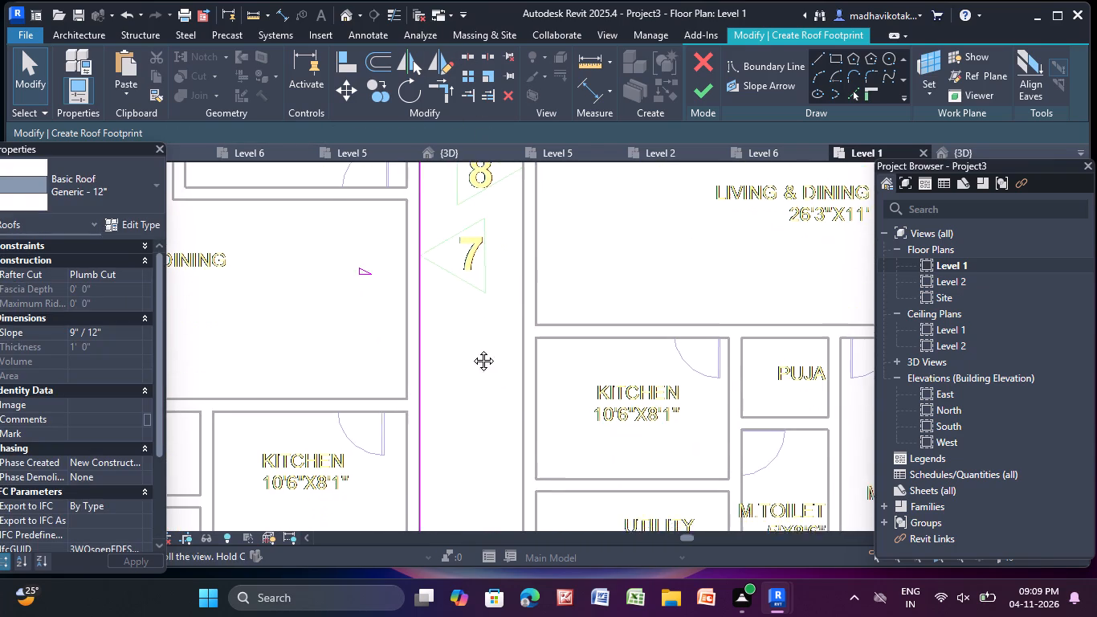
pyautogui.moveTo(471, 349); pyautogui.dragTo(443, 119, button='middle')
pyautogui.scroll(4, 420, 431)
pyautogui.scroll(-3, 394, 390)
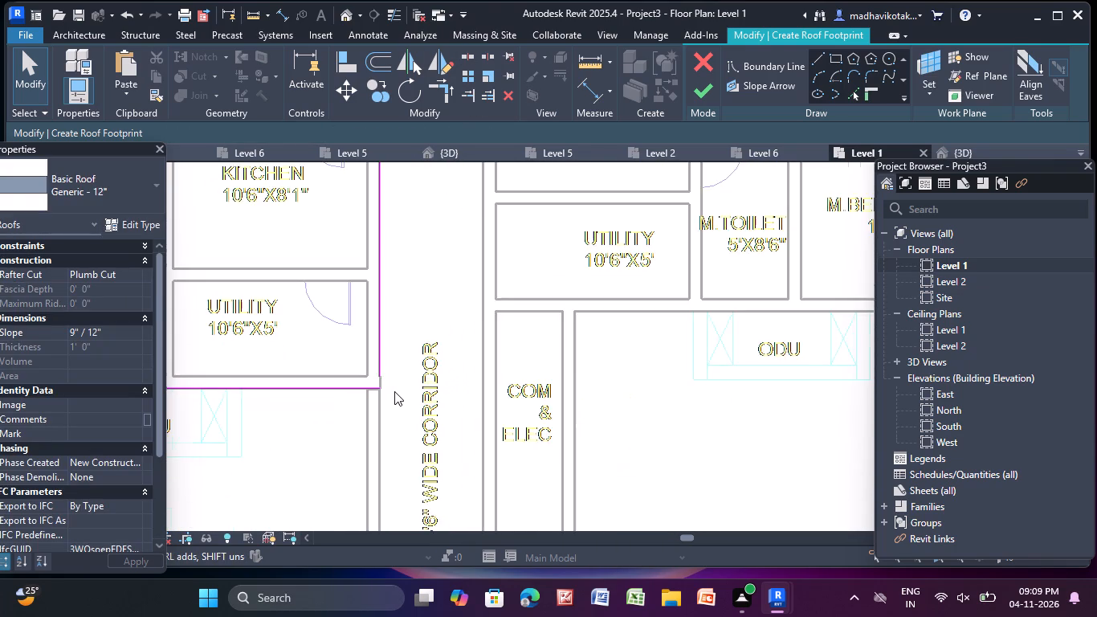
pyautogui.scroll(-4, 394, 391)
pyautogui.moveTo(396, 418); pyautogui.dragTo(455, 127, button='middle')
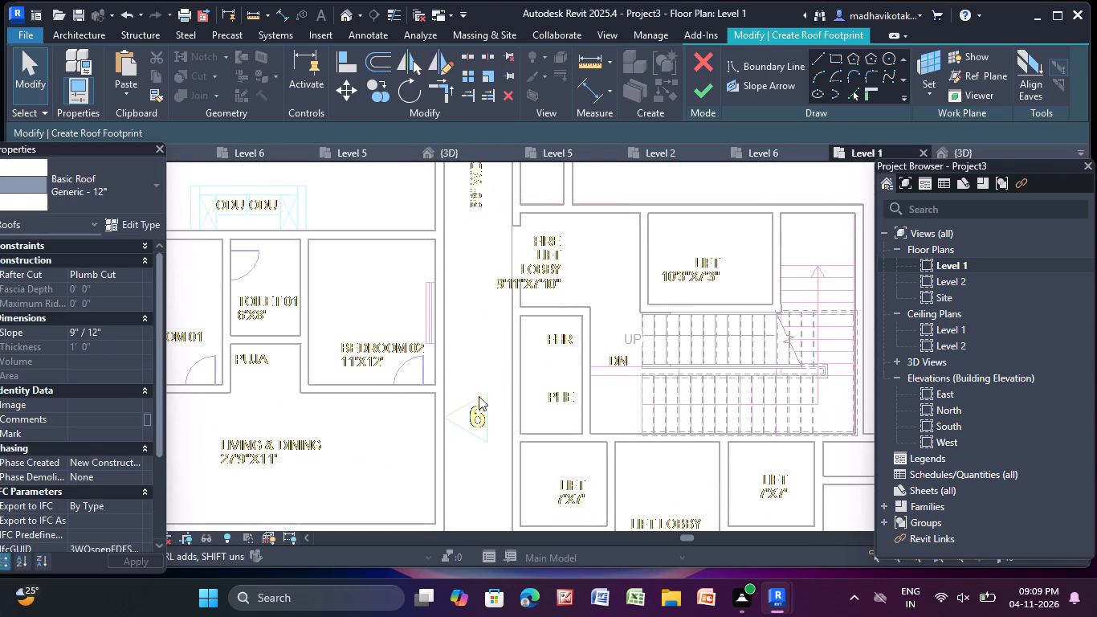
pyautogui.moveTo(479, 415); pyautogui.dragTo(545, 198, button='middle')
pyautogui.scroll(-5, 547, 195)
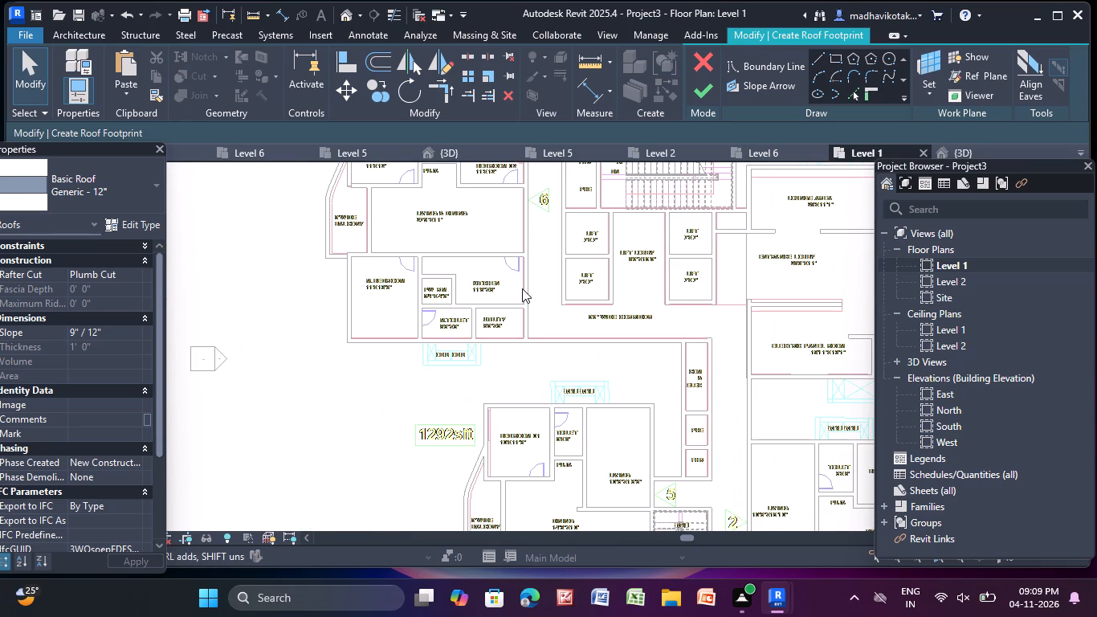
pyautogui.scroll(4, 340, 255)
pyautogui.scroll(-1, 338, 251)
pyautogui.moveTo(338, 251); pyautogui.dragTo(418, 396, button='middle')
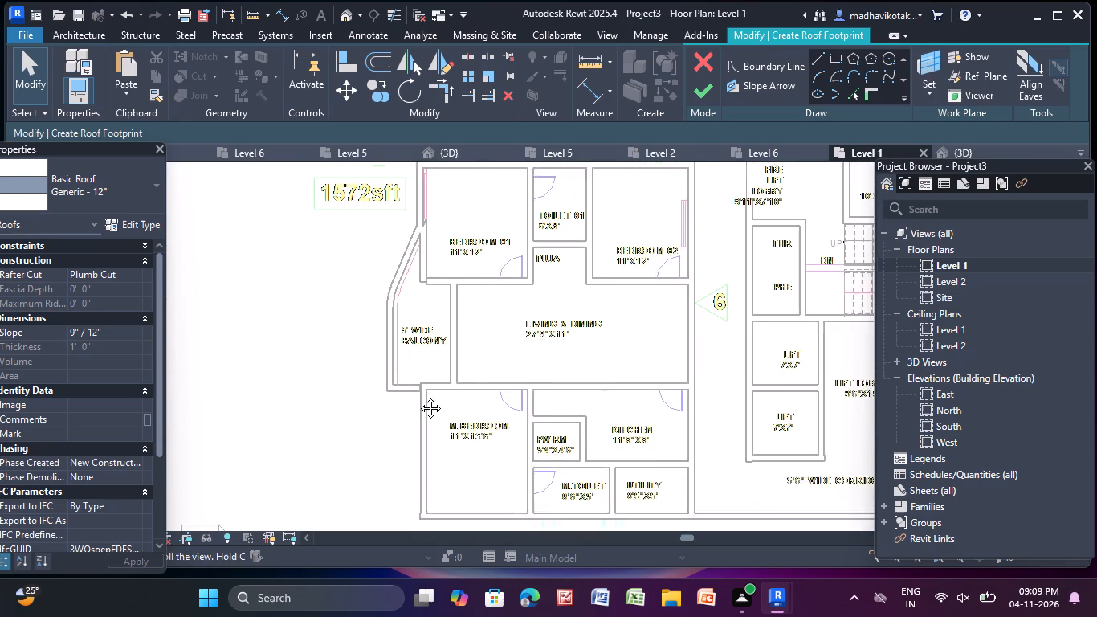
pyautogui.moveTo(418, 396); pyautogui.dragTo(430, 406, button='middle')
pyautogui.scroll(4, 353, 257)
pyautogui.scroll(-3, 491, 250)
pyautogui.moveTo(492, 254); pyautogui.dragTo(501, 287, button='middle')
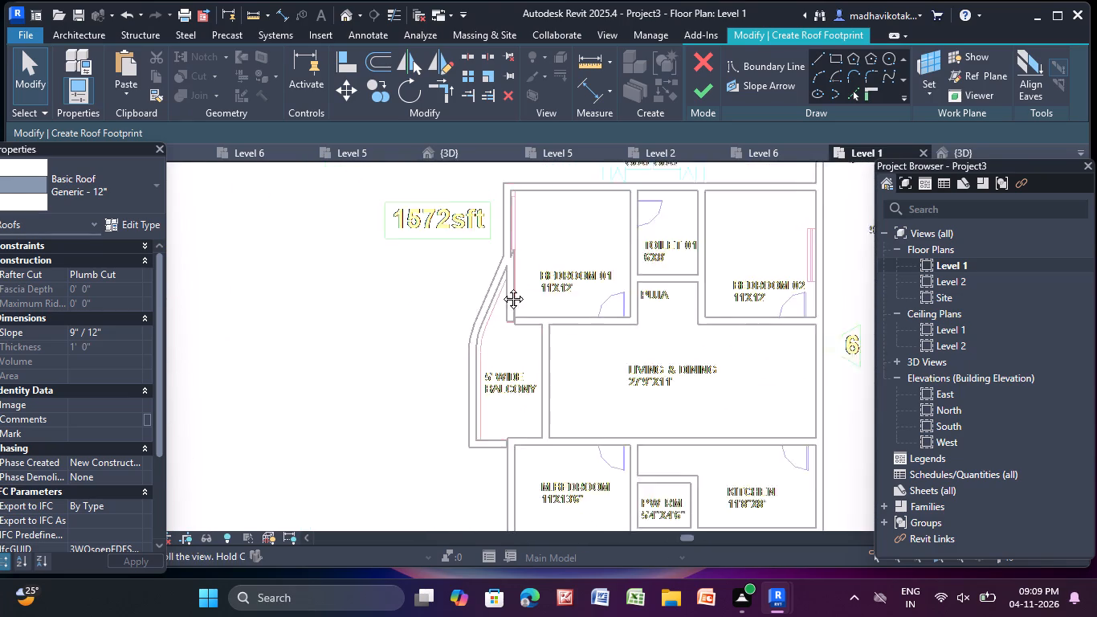
pyautogui.moveTo(501, 287); pyautogui.dragTo(512, 338, button='middle')
pyautogui.scroll(4, 511, 340)
pyautogui.scroll(-11, 533, 257)
pyautogui.scroll(-3, 592, 222)
# Extend unit 7's corridor-side roof boundary line past the utility to meet the ODU-side boundary line at the corner.
pyautogui.moveTo(593, 223); pyautogui.dragTo(528, 433, button='middle')
pyautogui.scroll(7, 534, 391)
pyautogui.scroll(4, 593, 452)
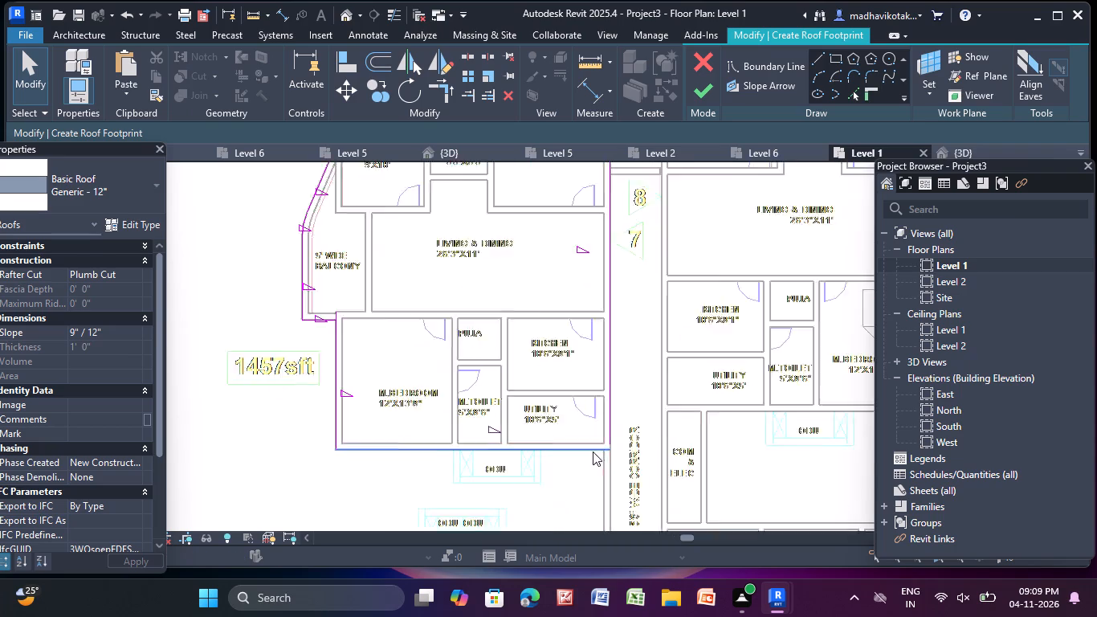
pyautogui.scroll(9, 626, 467)
pyautogui.click(598, 400)
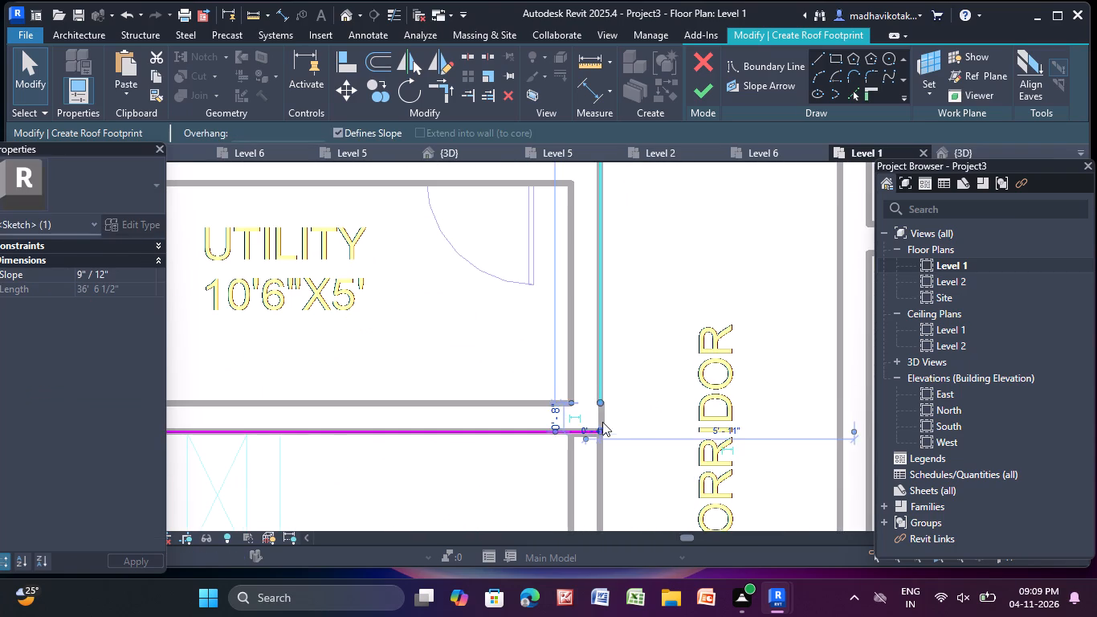
pyautogui.scroll(4, 601, 432)
pyautogui.scroll(-1, 589, 402)
pyautogui.scroll(4, 589, 402)
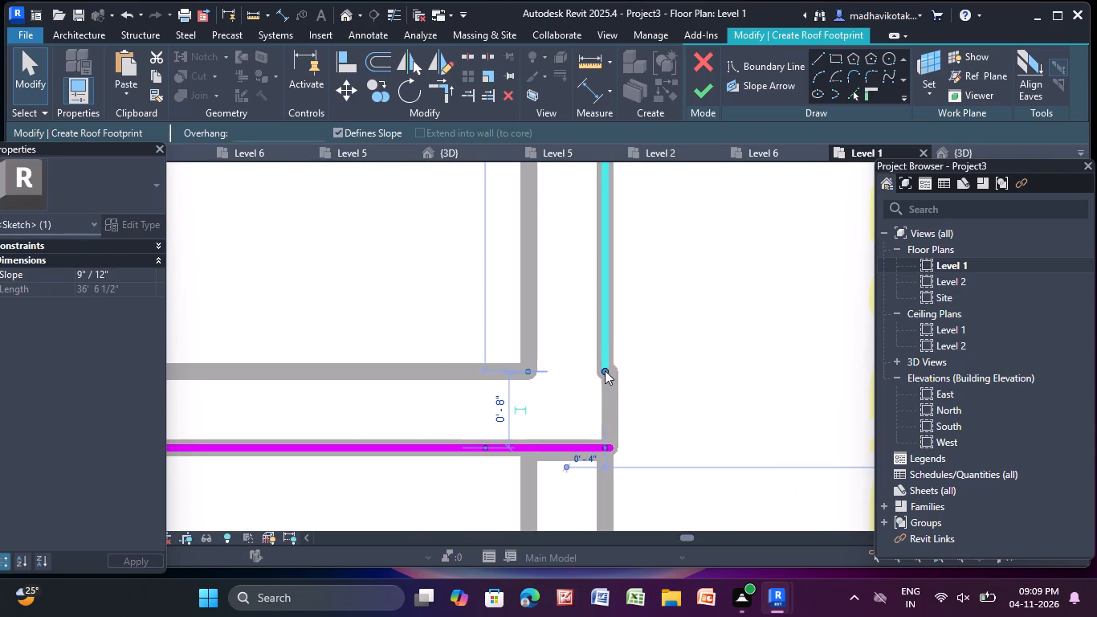
pyautogui.moveTo(605, 370); pyautogui.dragTo(622, 453)
pyautogui.click(644, 352)
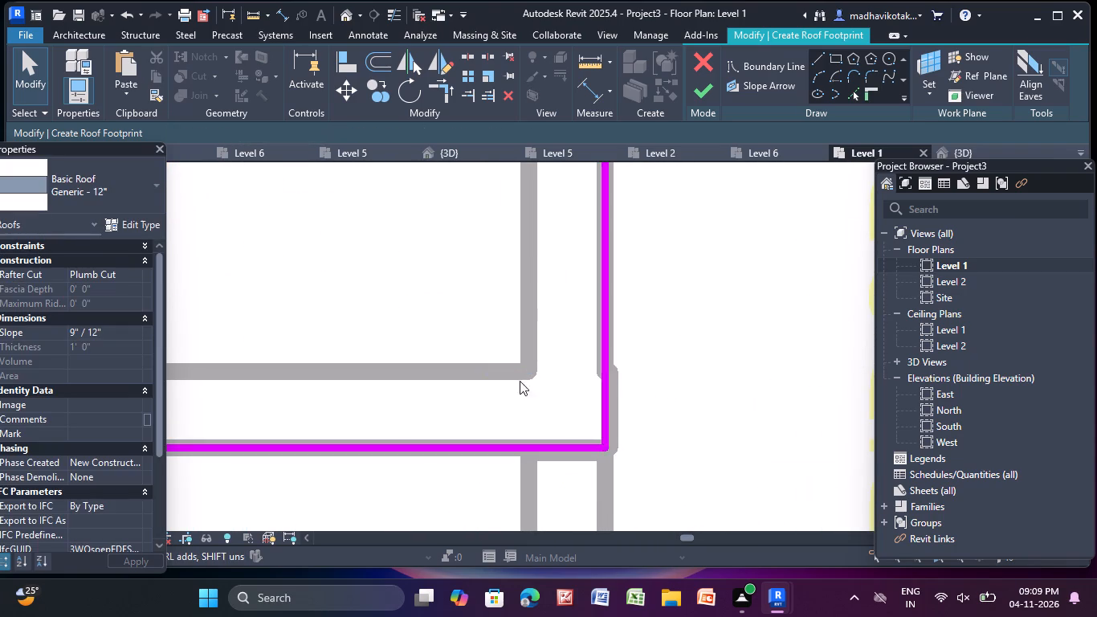
# Shorten the M.Bedroom side boundary line to end at the corner with the balcony's lower boundary line.
pyautogui.scroll(-11, 376, 418)
pyautogui.moveTo(378, 413); pyautogui.dragTo(672, 422, button='middle')
pyautogui.scroll(-1, 368, 402)
pyautogui.moveTo(368, 402); pyautogui.dragTo(592, 406, button='middle')
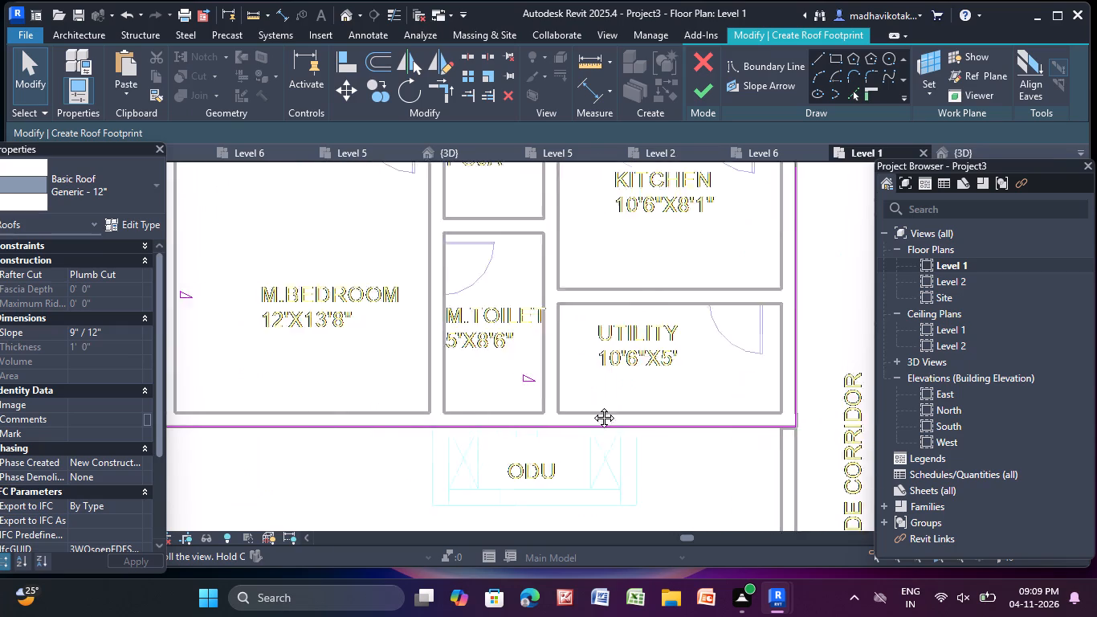
pyautogui.moveTo(592, 406); pyautogui.dragTo(609, 616, button='middle')
pyautogui.scroll(14, 209, 270)
pyautogui.click(317, 320)
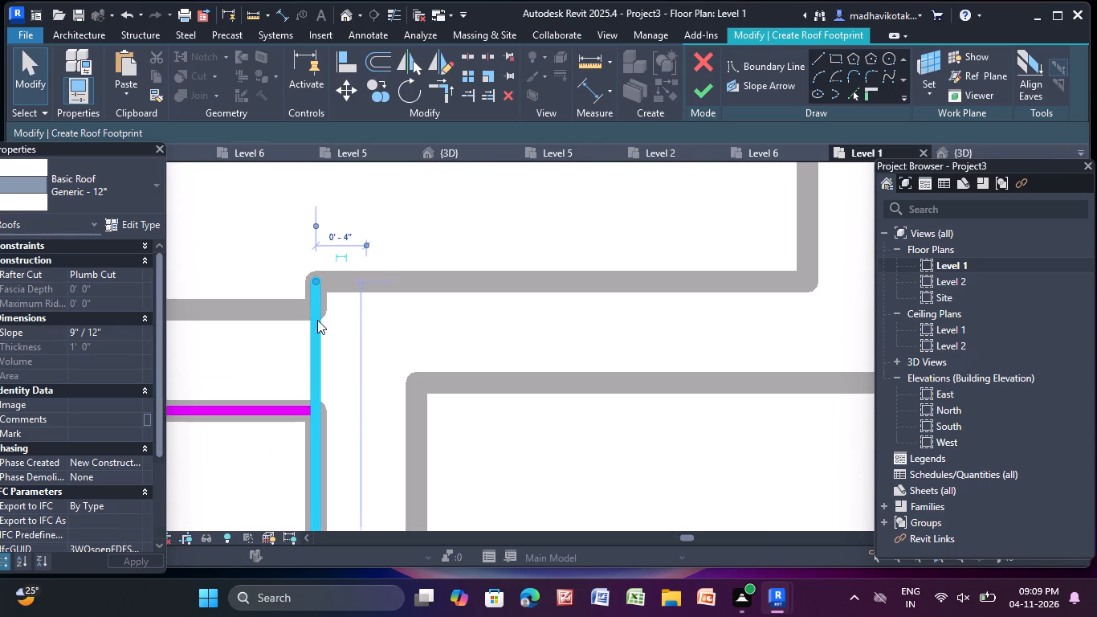
pyautogui.moveTo(315, 280); pyautogui.dragTo(317, 300)
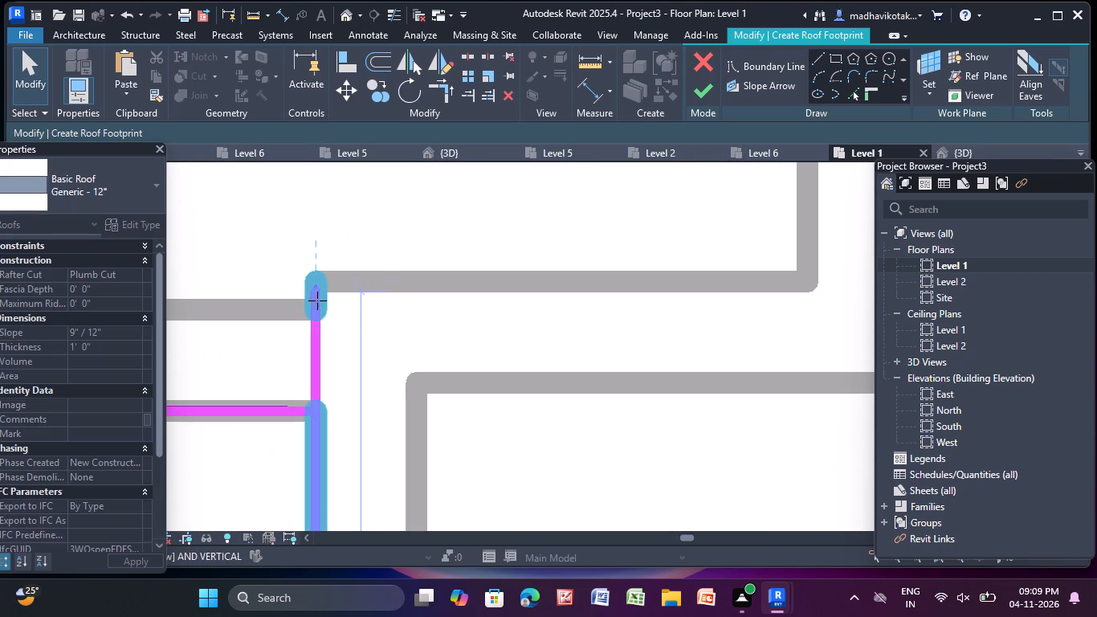
pyautogui.moveTo(317, 300); pyautogui.dragTo(324, 406)
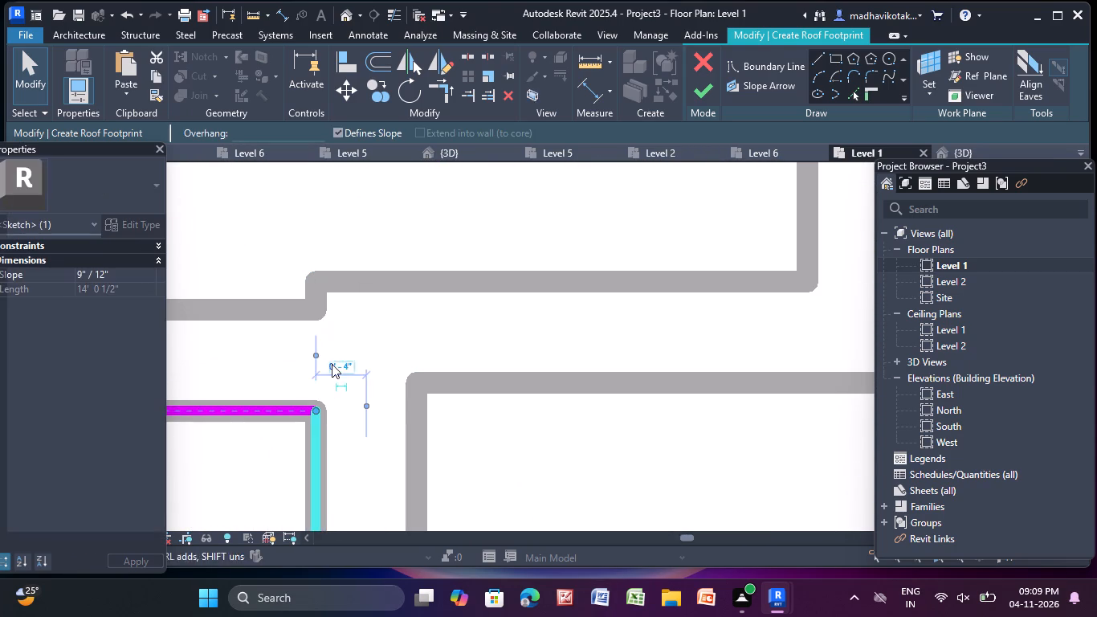
pyautogui.click(332, 364)
pyautogui.click(412, 343)
pyautogui.click(413, 337)
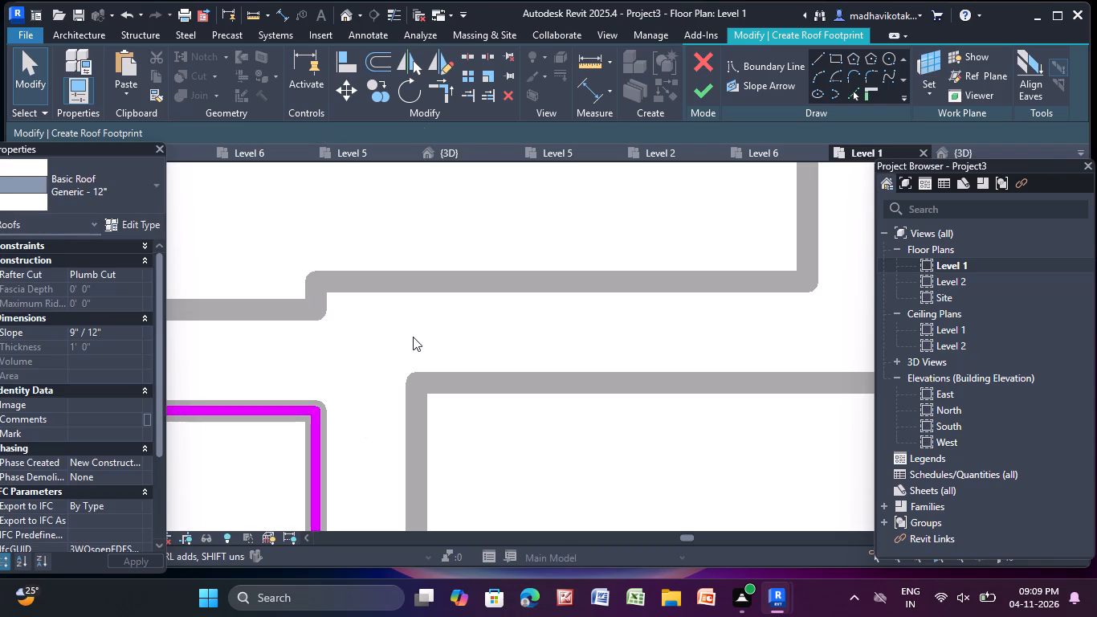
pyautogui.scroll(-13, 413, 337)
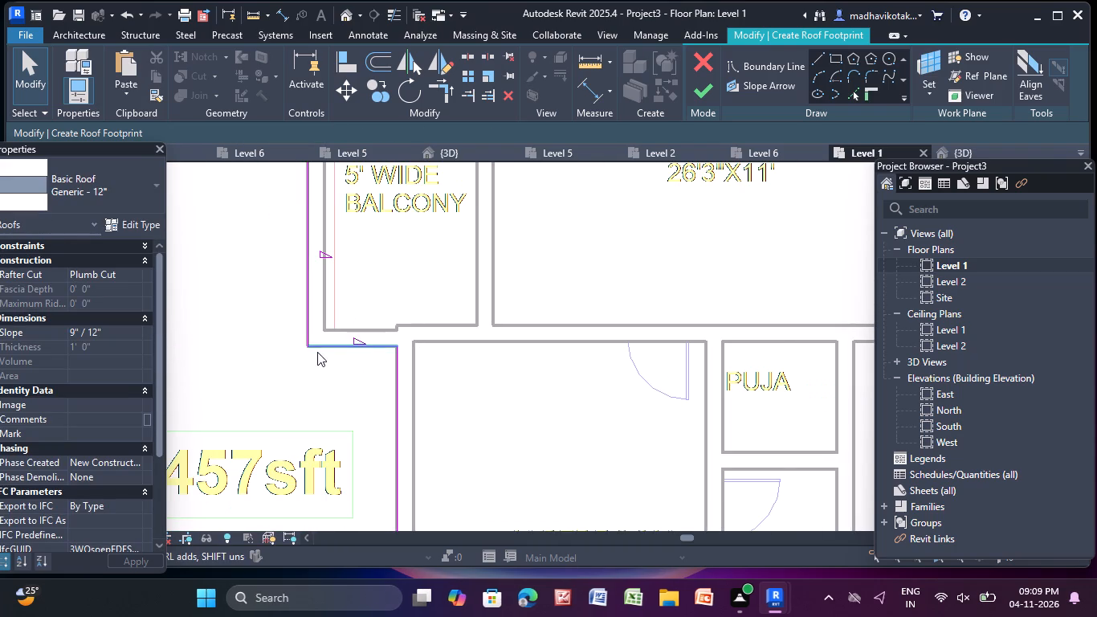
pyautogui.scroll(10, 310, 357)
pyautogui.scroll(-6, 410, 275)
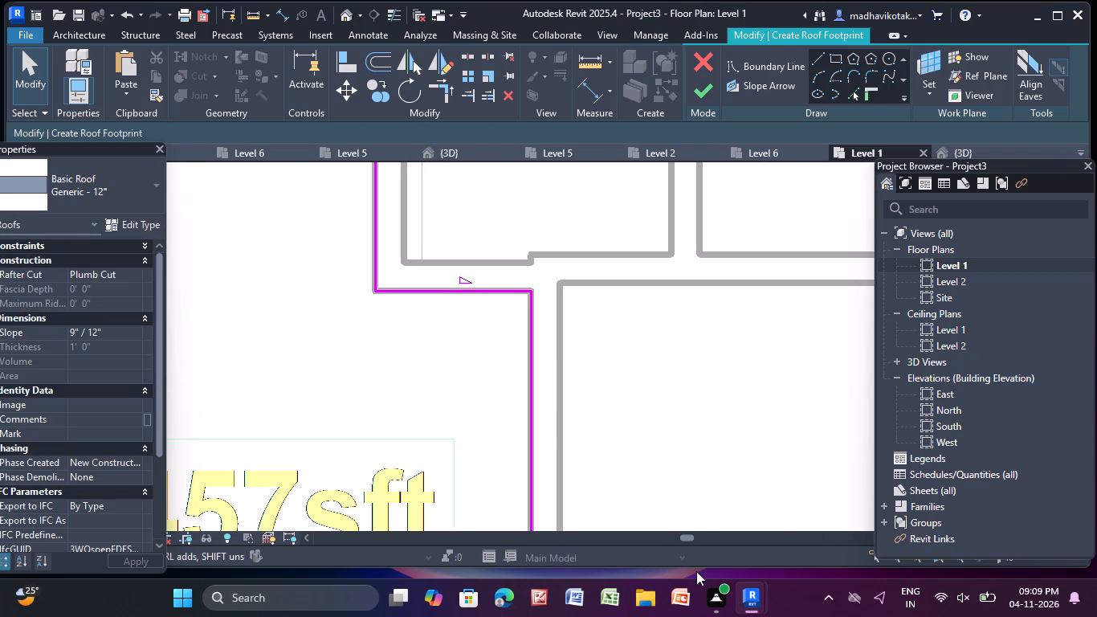
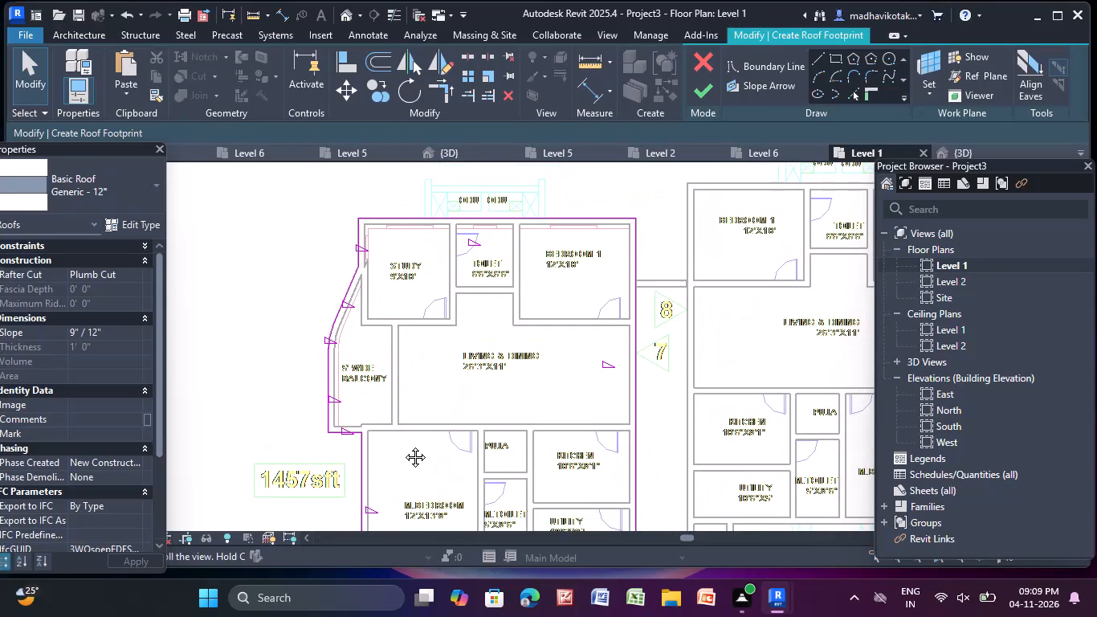
# Finish unit 7's roof footprint sketch to create the Generic - 12" roof with the 9" / 12" slope.
pyautogui.scroll(-1, 403, 444)
pyautogui.click(696, 90)
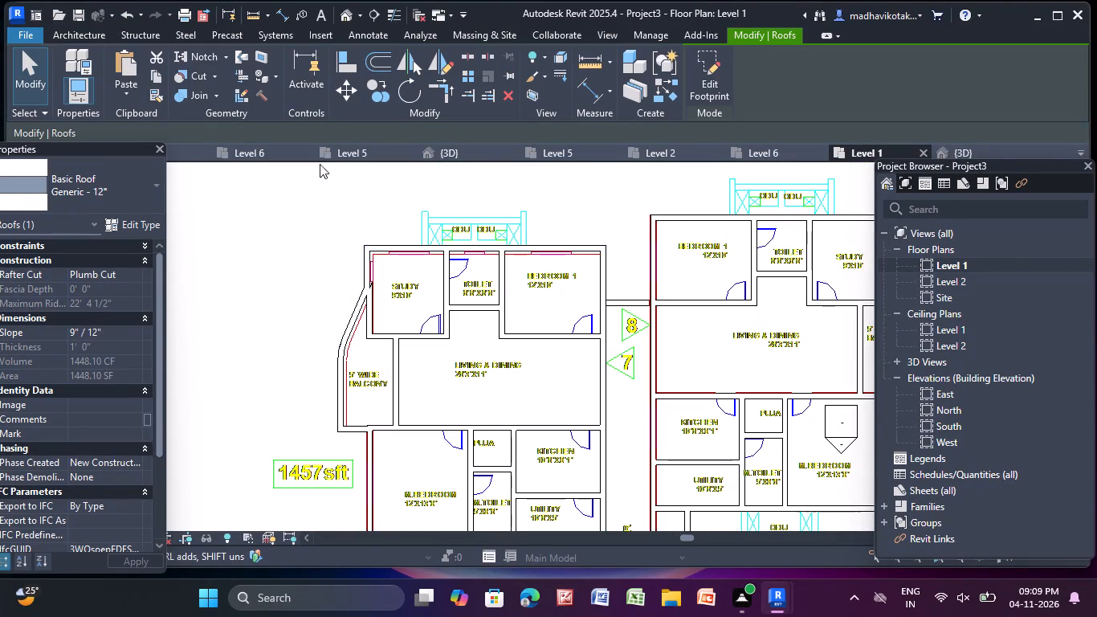
# Open the 3D view and examine unit 7's hipped roof and the unroofed units from several angles.
pyautogui.click(341, 9)
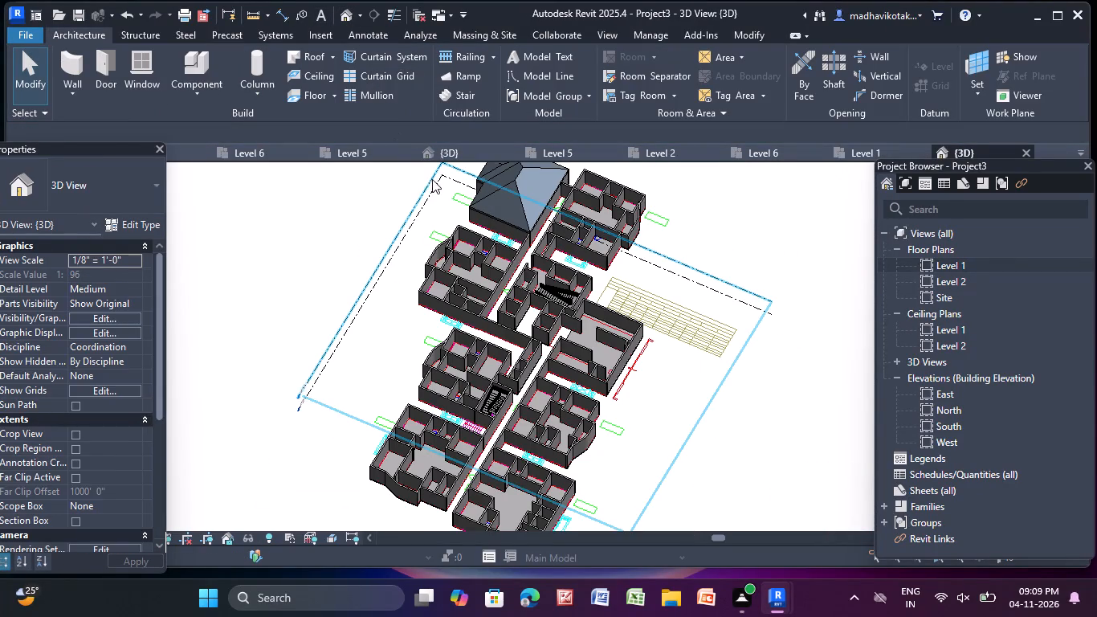
pyautogui.moveTo(411, 277); pyautogui.dragTo(404, 312, button='middle')
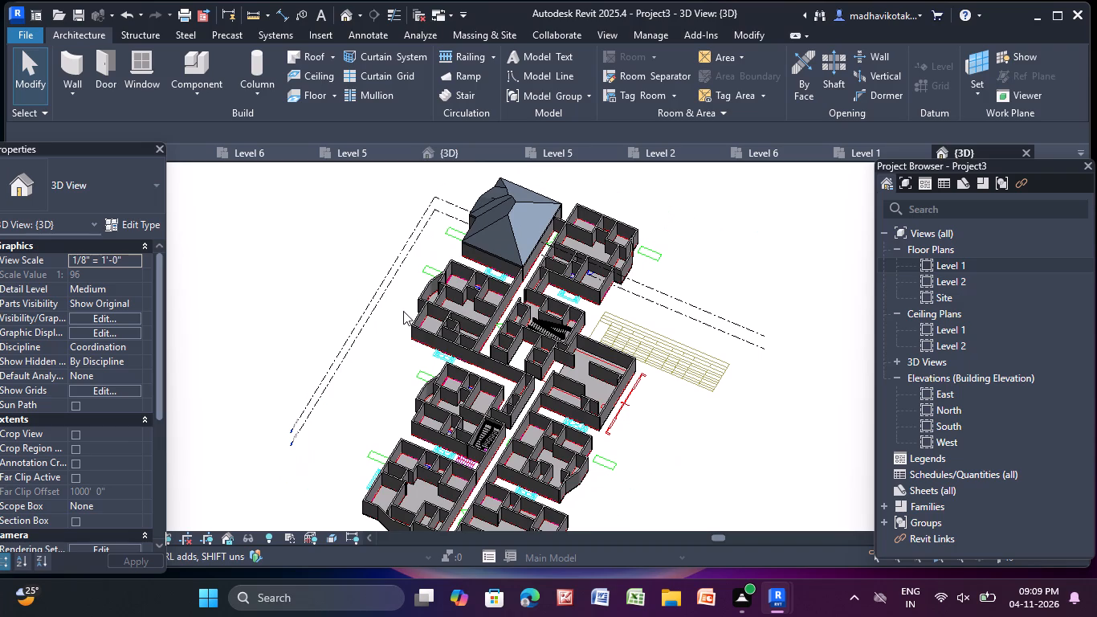
pyautogui.keyDown('shift'); pyautogui.moveTo(458, 308); pyautogui.dragTo(476, 324, button='middle'); pyautogui.keyUp('shift')
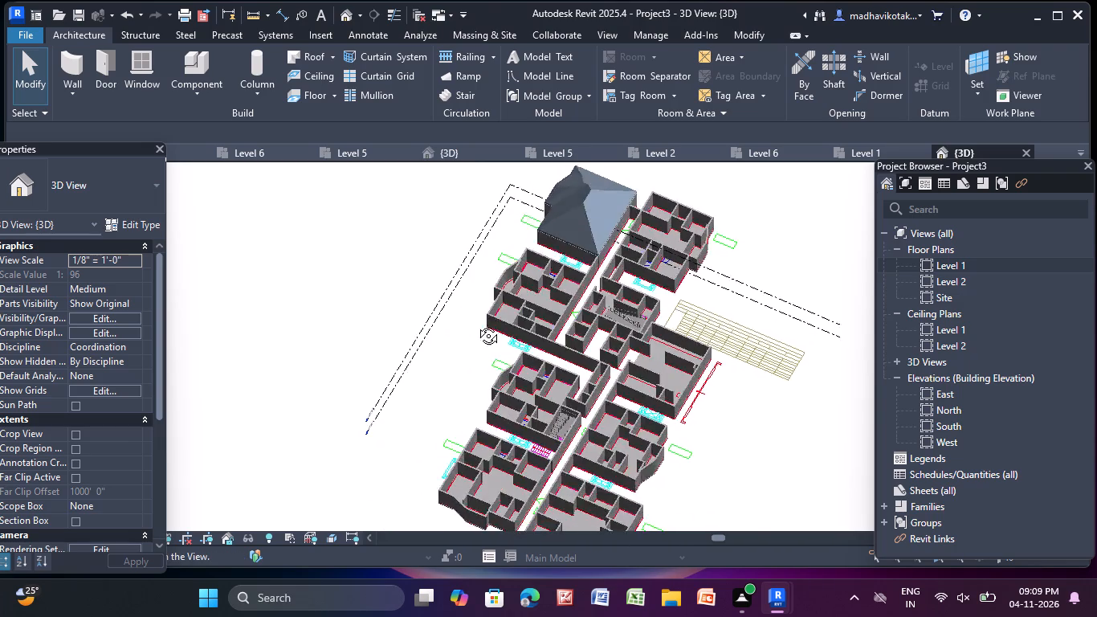
pyautogui.keyDown('shift'); pyautogui.moveTo(476, 324); pyautogui.dragTo(619, 237, button='middle'); pyautogui.keyUp('shift')
pyautogui.scroll(8, 389, 421)
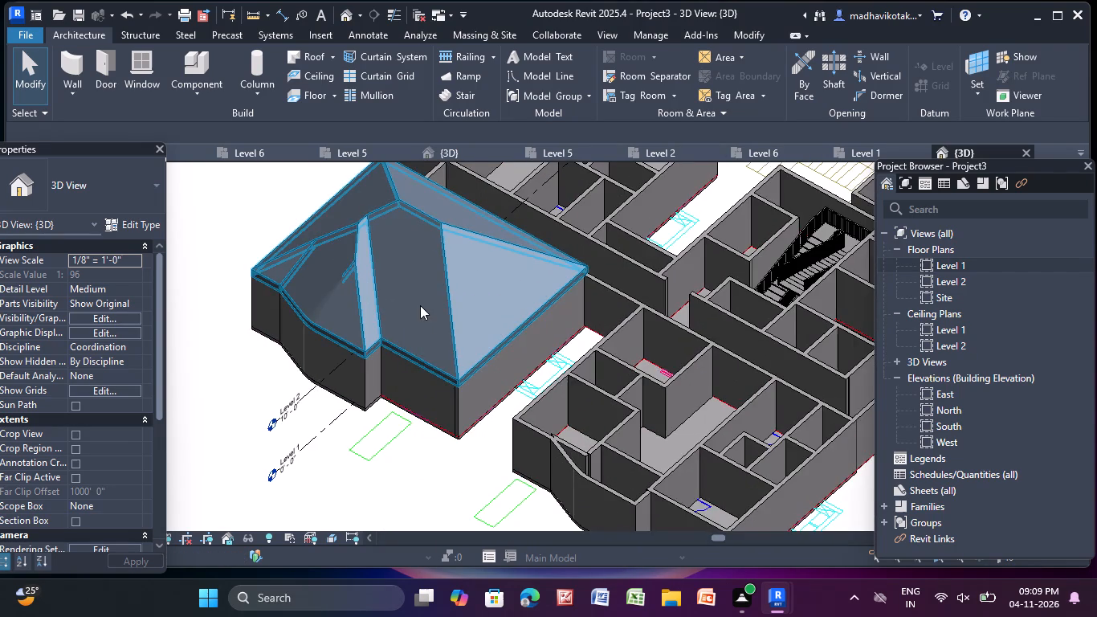
pyautogui.scroll(-6, 426, 304)
pyautogui.keyDown('shift'); pyautogui.moveTo(487, 401); pyautogui.dragTo(511, 182, button='middle'); pyautogui.keyUp('shift')
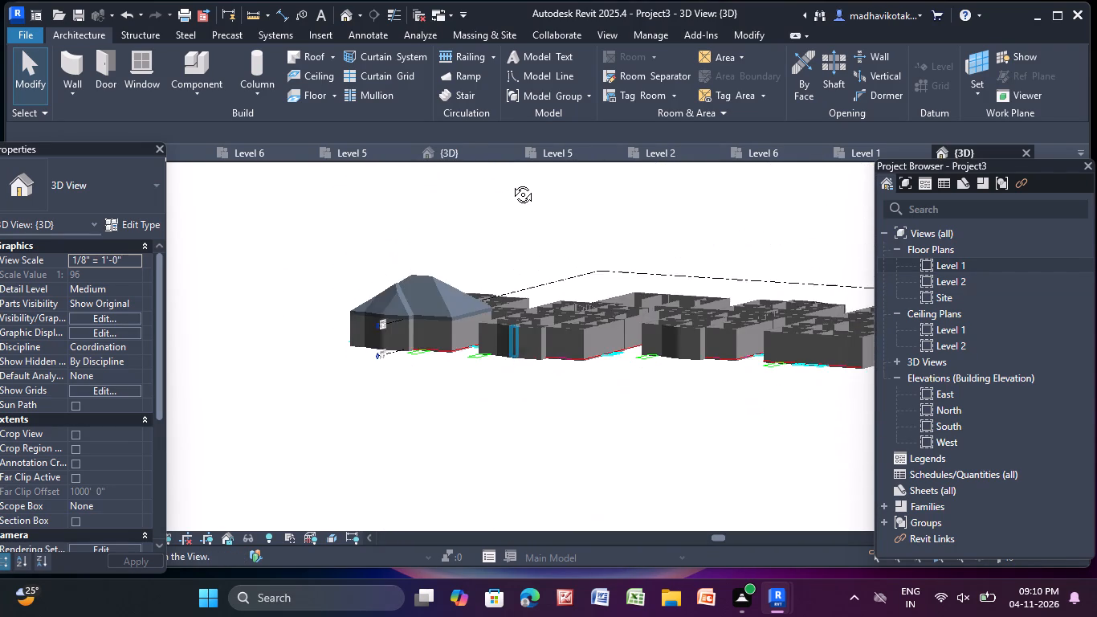
pyautogui.keyDown('shift'); pyautogui.moveTo(511, 182); pyautogui.dragTo(405, 275, button='middle'); pyautogui.keyUp('shift')
pyautogui.scroll(3, 453, 246)
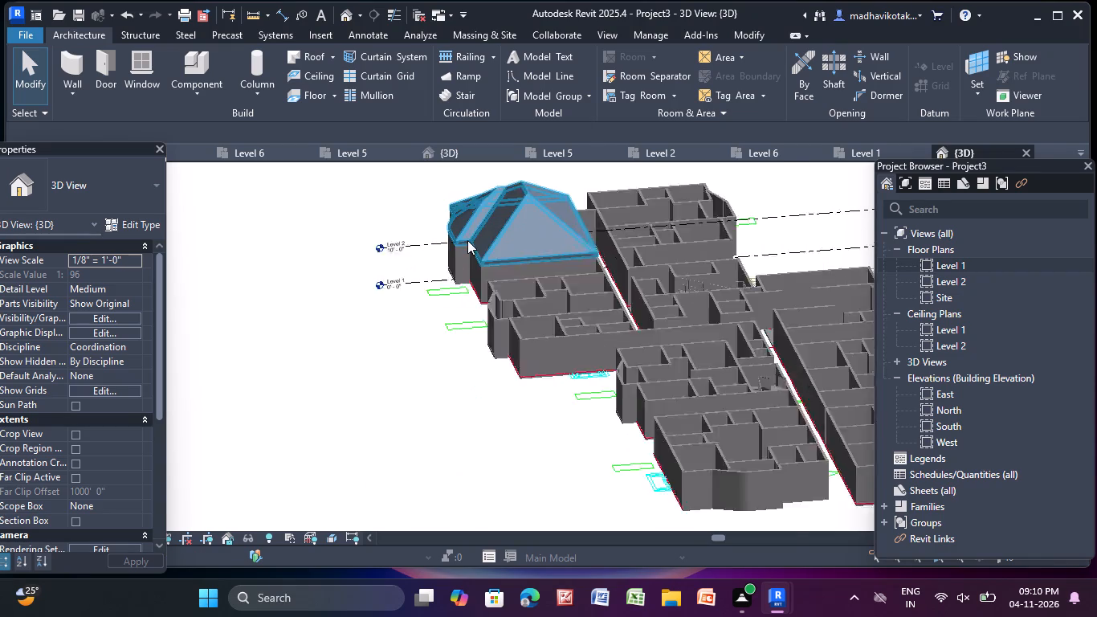
pyautogui.scroll(2, 467, 240)
pyautogui.scroll(3, 550, 236)
pyautogui.scroll(-7, 549, 235)
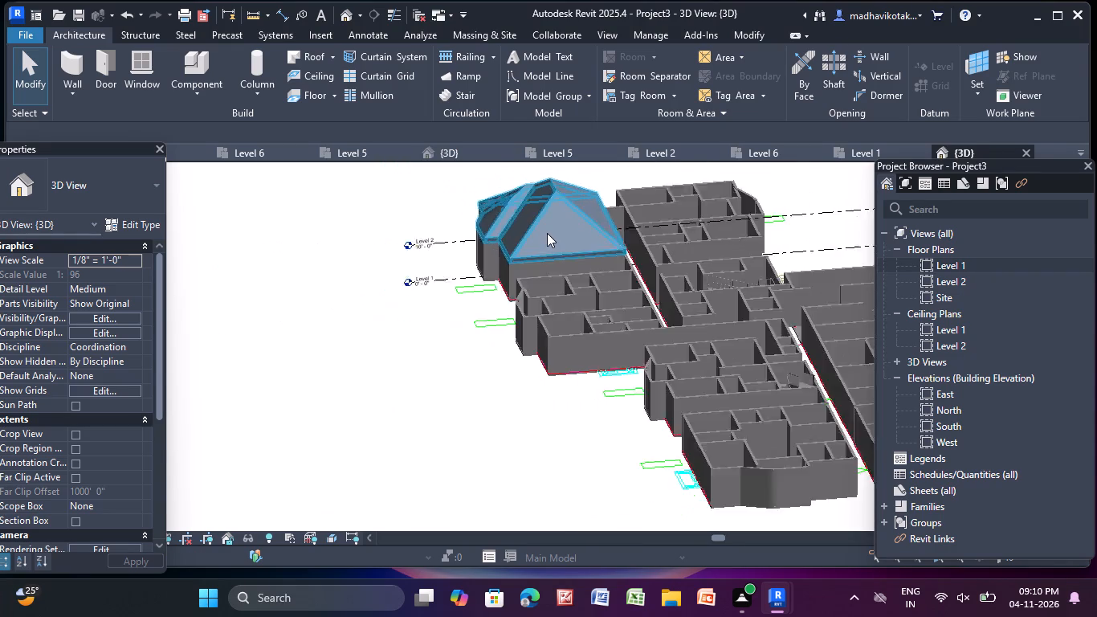
pyautogui.scroll(-3, 547, 233)
pyautogui.click(401, 239)
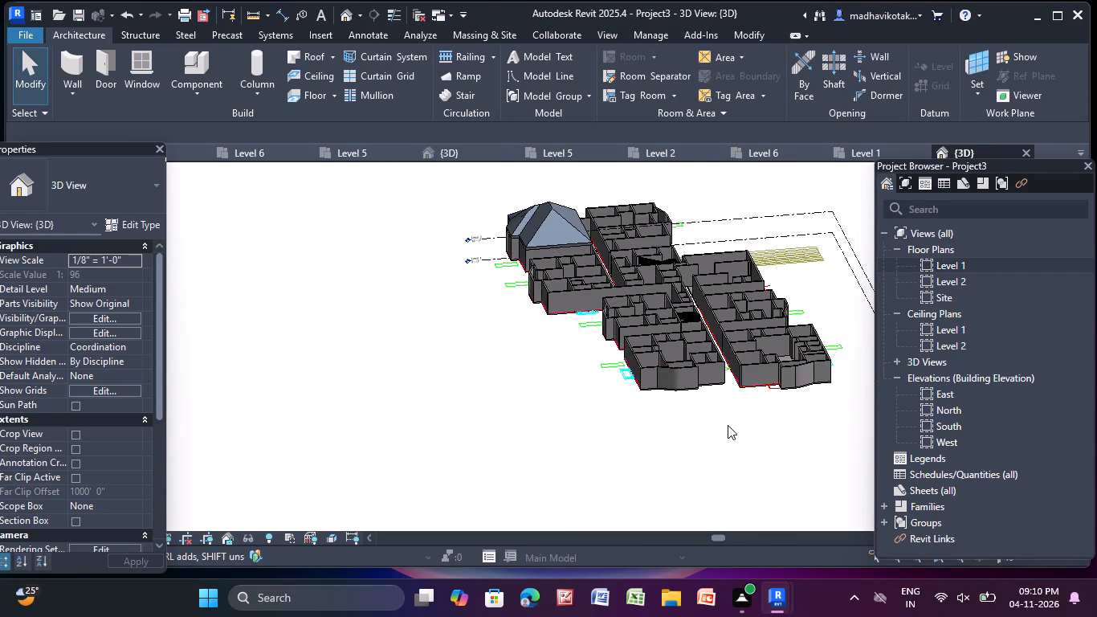
pyautogui.keyDown('shift'); pyautogui.moveTo(703, 411); pyautogui.dragTo(649, 384, button='middle'); pyautogui.keyUp('shift')
pyautogui.keyDown('shift'); pyautogui.moveTo(648, 383); pyautogui.dragTo(646, 377, button='middle'); pyautogui.keyUp('shift')
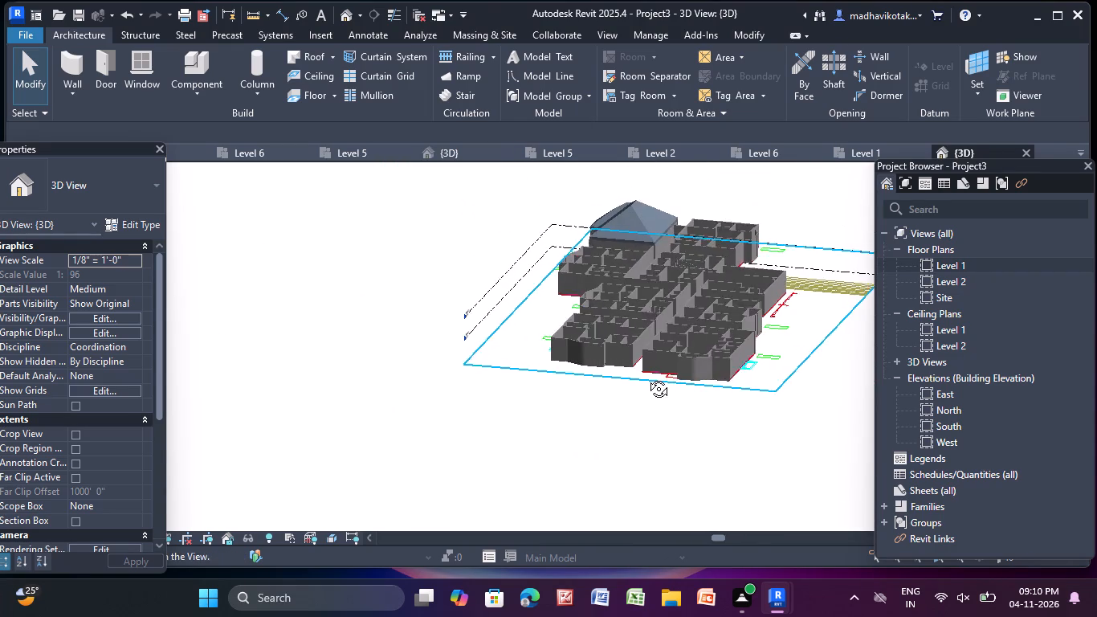
pyautogui.keyDown('shift'); pyautogui.moveTo(646, 377); pyautogui.dragTo(661, 356, button='middle'); pyautogui.keyUp('shift')
pyautogui.keyDown('shift'); pyautogui.scroll(4, 614, 330); pyautogui.keyUp('shift')
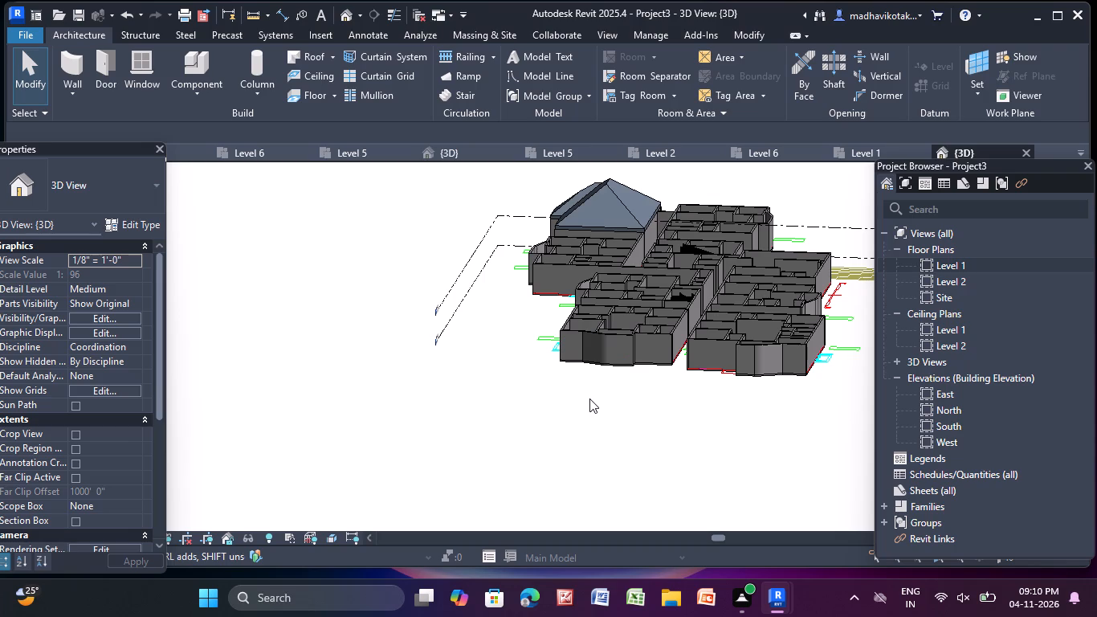
pyautogui.keyDown('shift'); pyautogui.moveTo(616, 373); pyautogui.dragTo(624, 364, button='middle'); pyautogui.keyUp('shift')
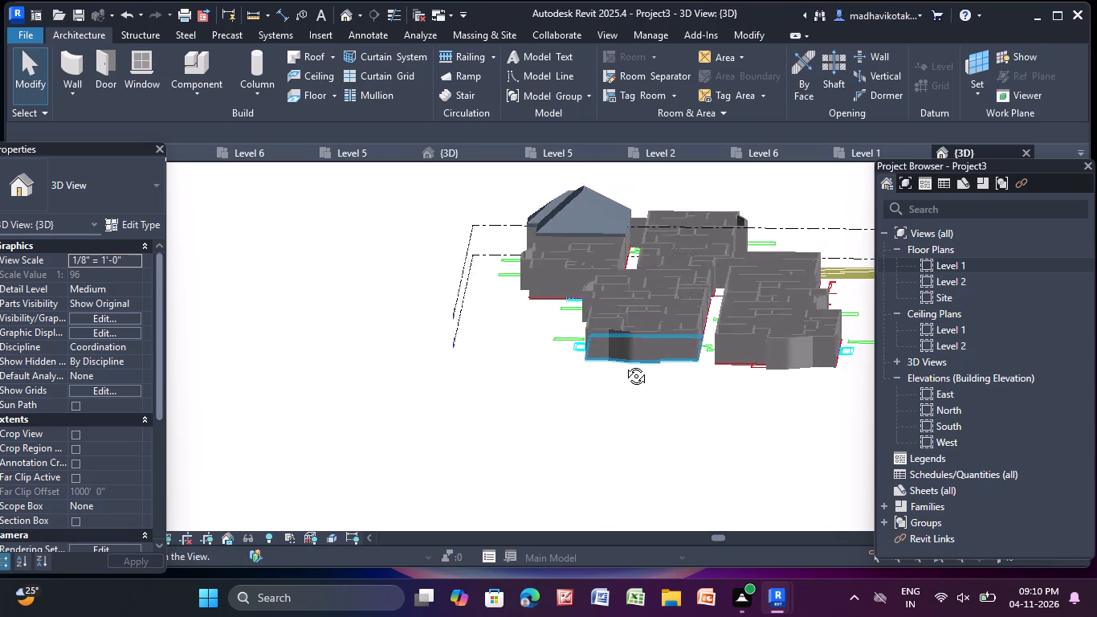
pyautogui.keyDown('shift'); pyautogui.moveTo(624, 364); pyautogui.dragTo(622, 361, button='middle'); pyautogui.keyUp('shift')
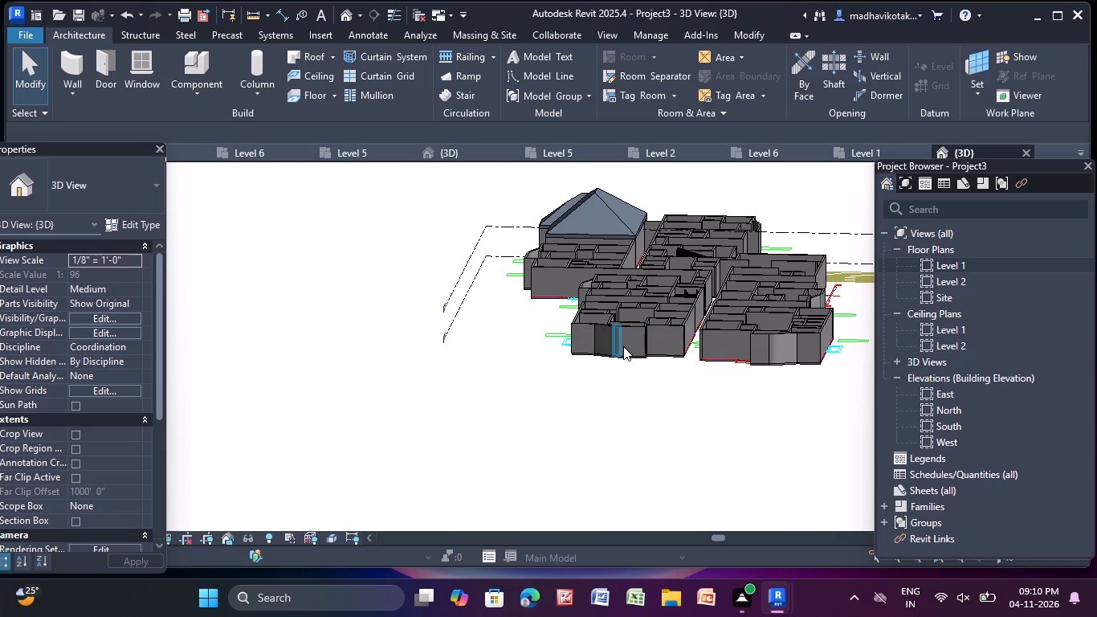
pyautogui.middleClick(623, 346)
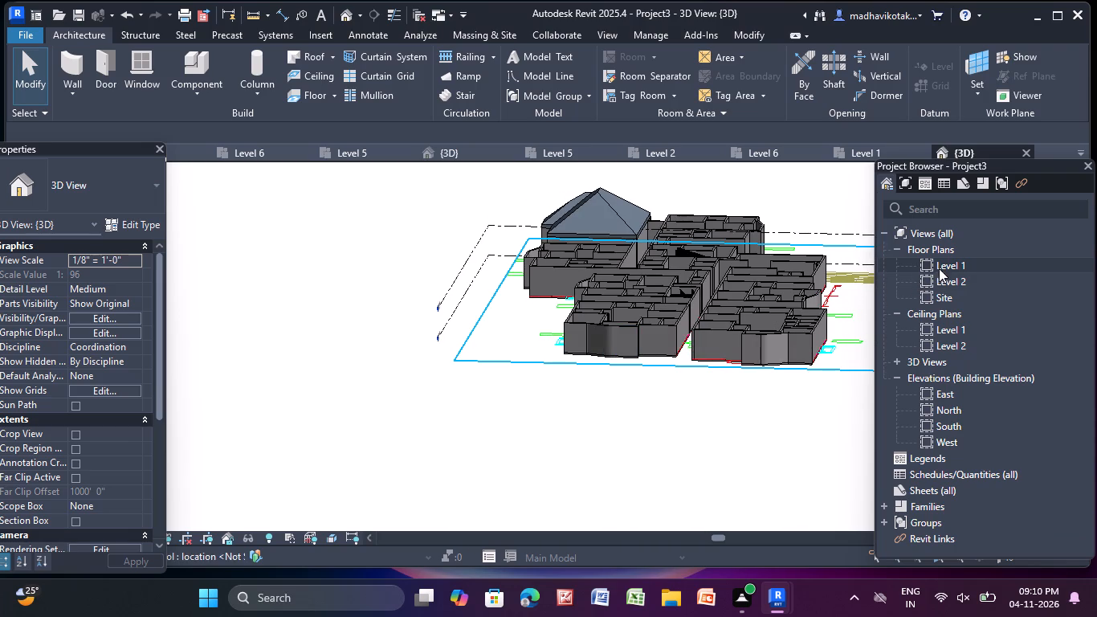
# Reopen the Level 1 floor plan at the end units above the TOWER A: GROUND FLOOR PLAN title.
pyautogui.doubleClick(941, 266)
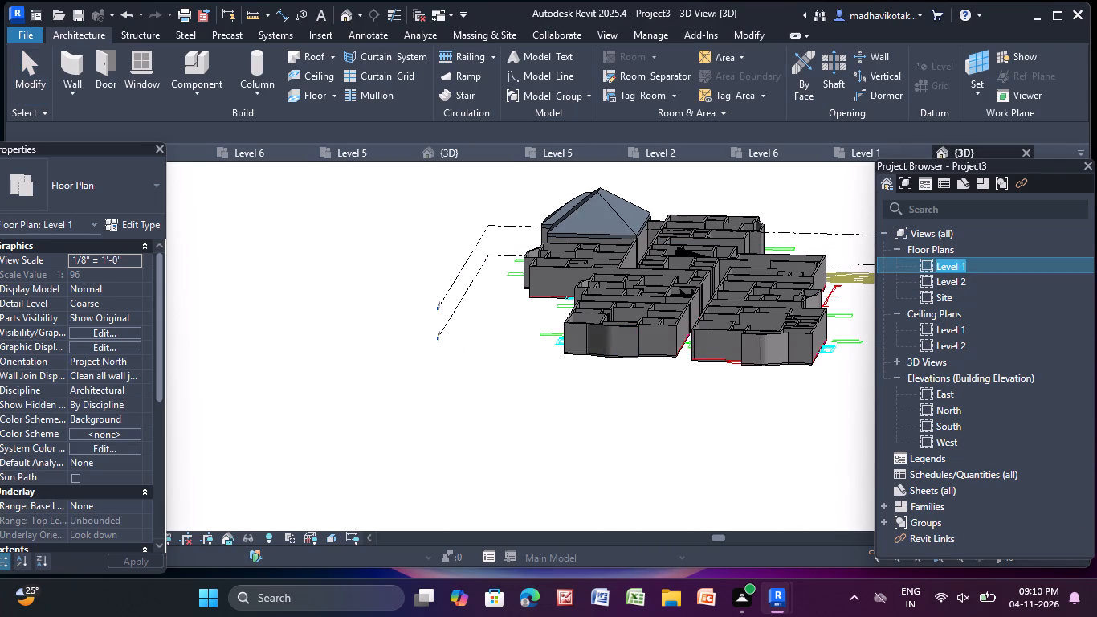
pyautogui.click(1005, 272)
pyautogui.doubleClick(999, 273)
pyautogui.press('Escape')
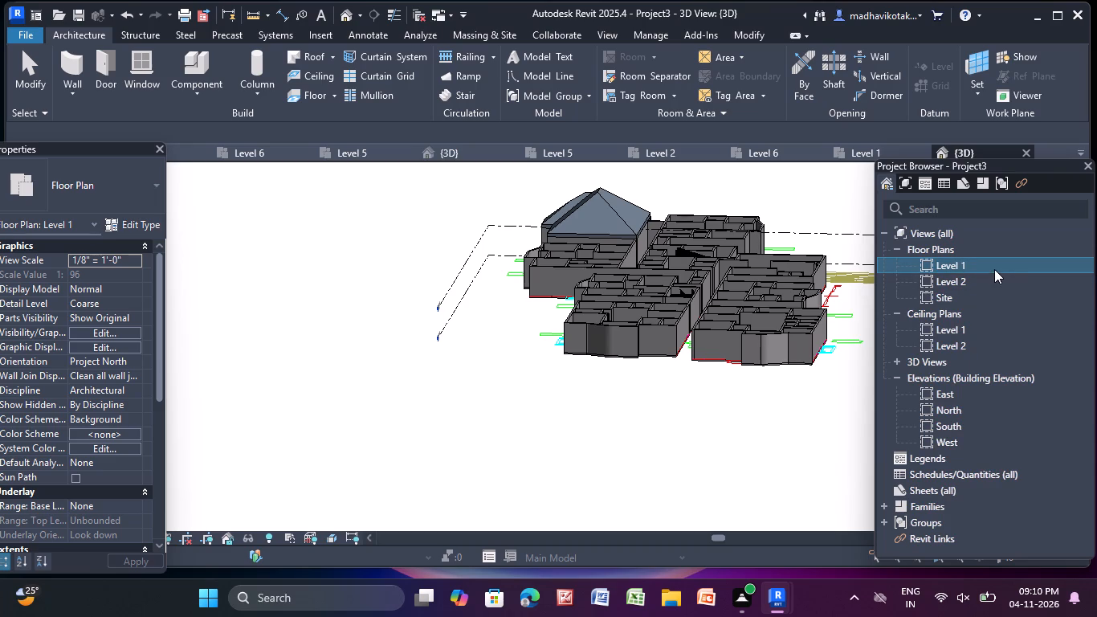
pyautogui.press('Escape')
pyautogui.press('Escape')
pyautogui.press('Escape')
pyautogui.press('Escape')
pyautogui.press('Escape')
pyautogui.tripleClick(985, 264)
pyautogui.scroll(-5, 723, 308)
pyautogui.scroll(1, 724, 312)
pyautogui.scroll(-2, 698, 333)
pyautogui.moveTo(699, 340); pyautogui.dragTo(584, 462, button='middle')
pyautogui.scroll(-3, 581, 447)
pyautogui.moveTo(581, 446); pyautogui.dragTo(369, 104, button='middle')
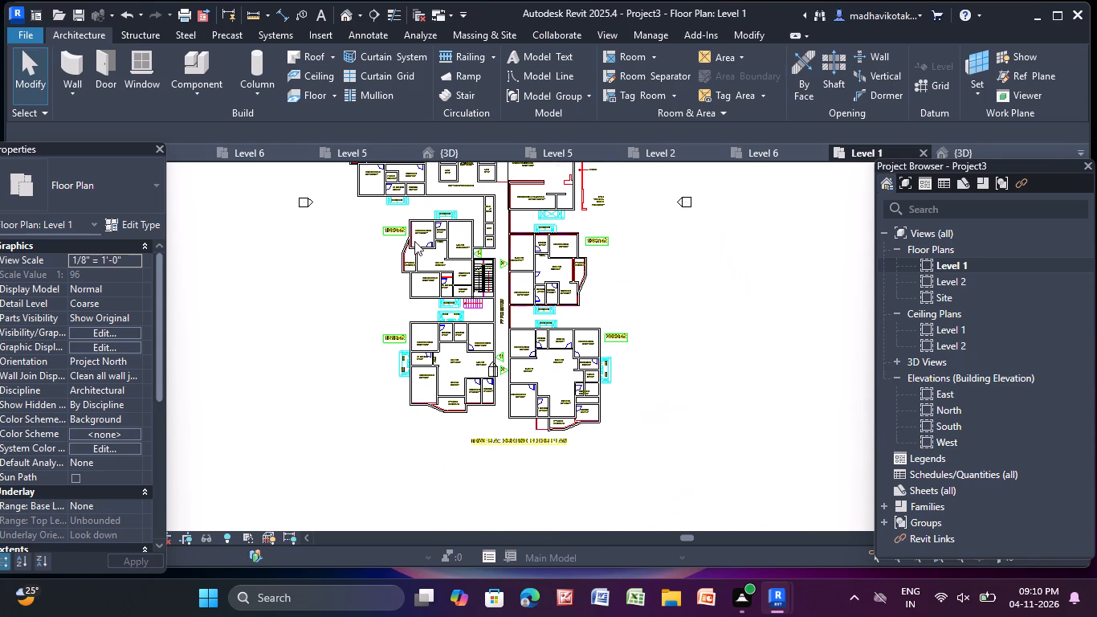
pyautogui.scroll(4, 466, 398)
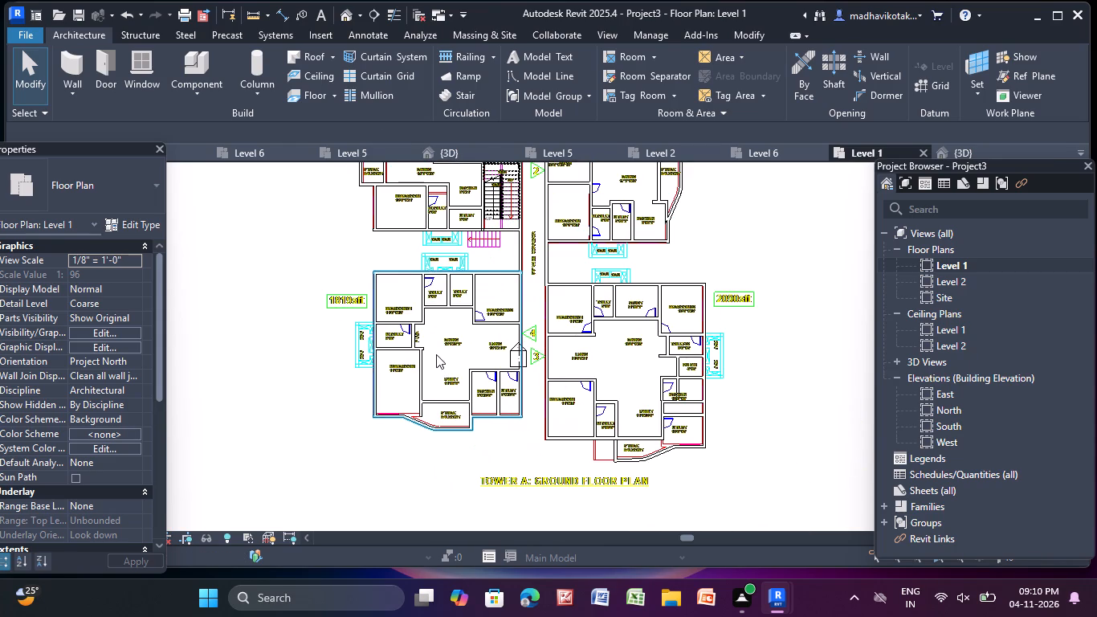
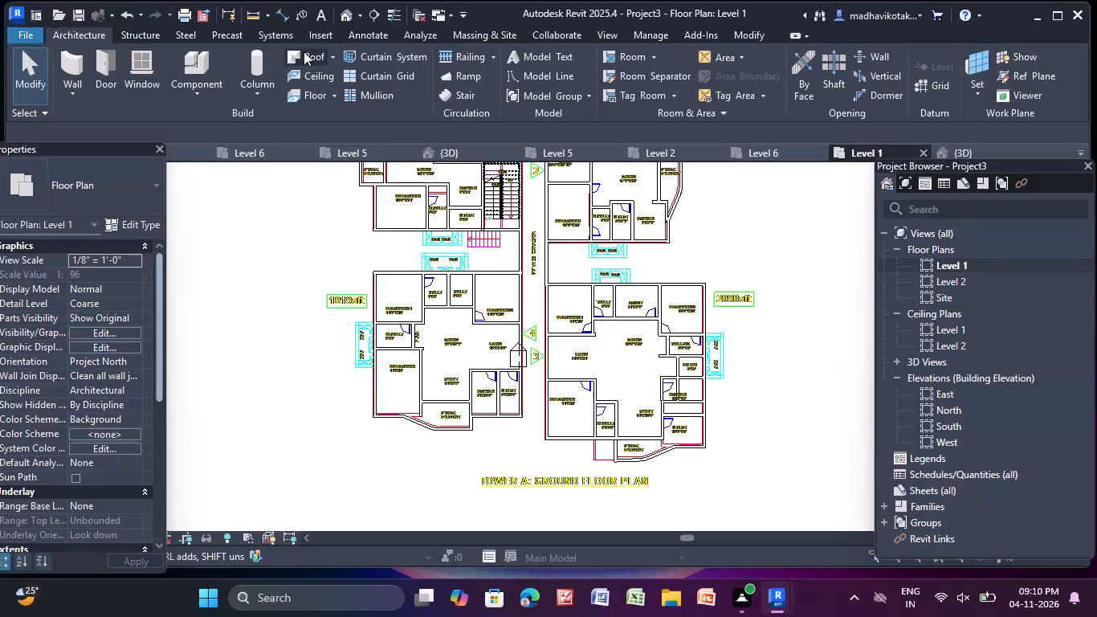
# Start a Generic - 12" footprint roof on Level 2 and pick unit 4's south outer walls, including the curved balcony edge, as boundary lines.
pyautogui.click(301, 58)
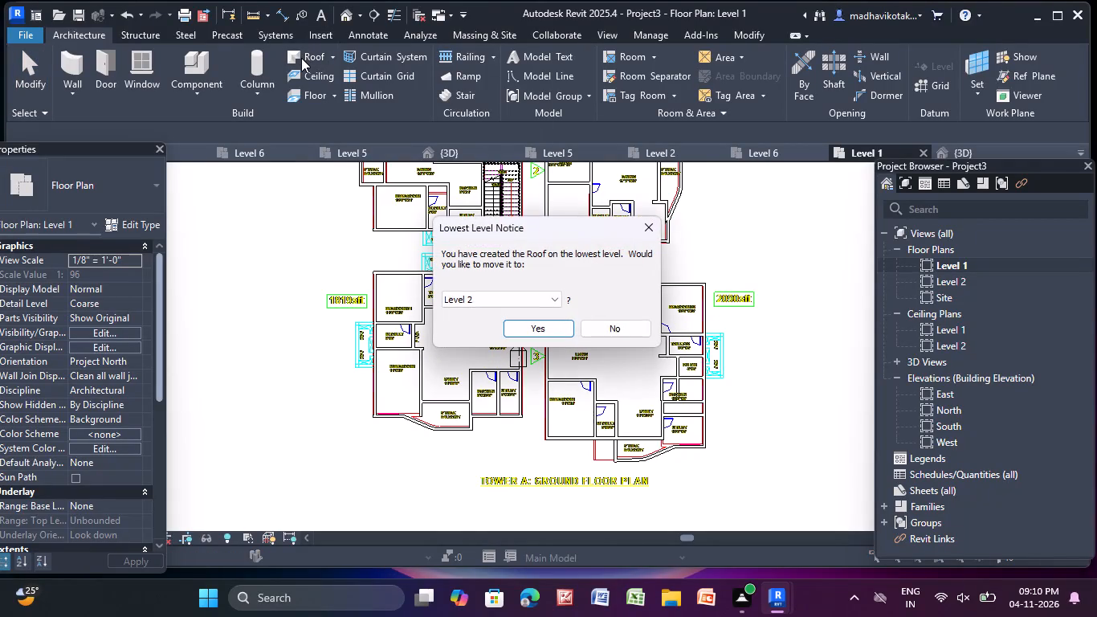
pyautogui.click(537, 334)
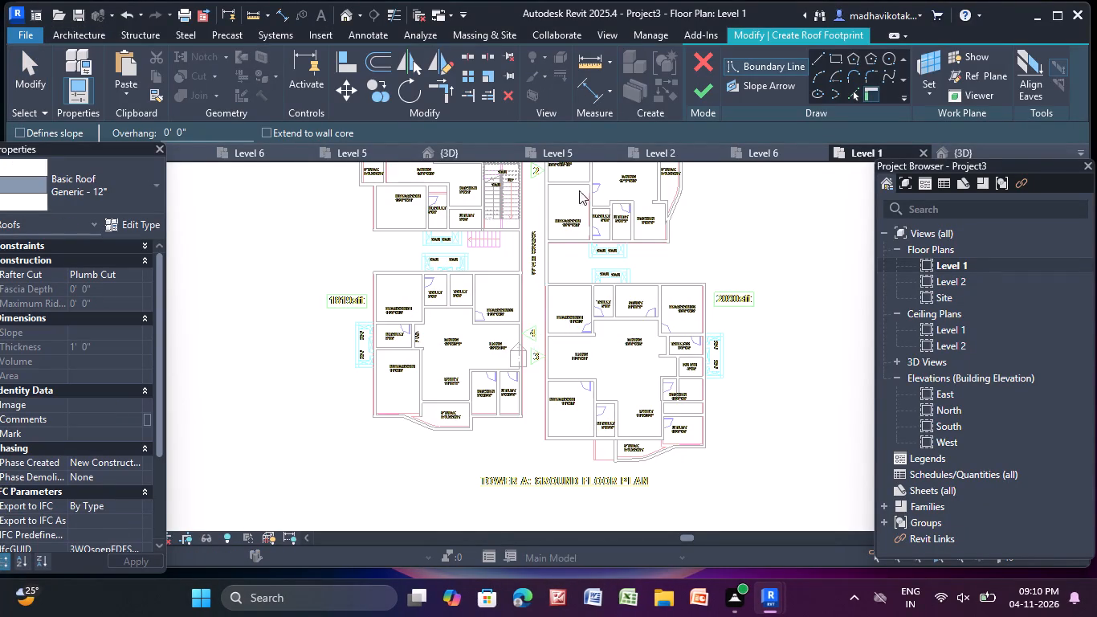
pyautogui.click(855, 89)
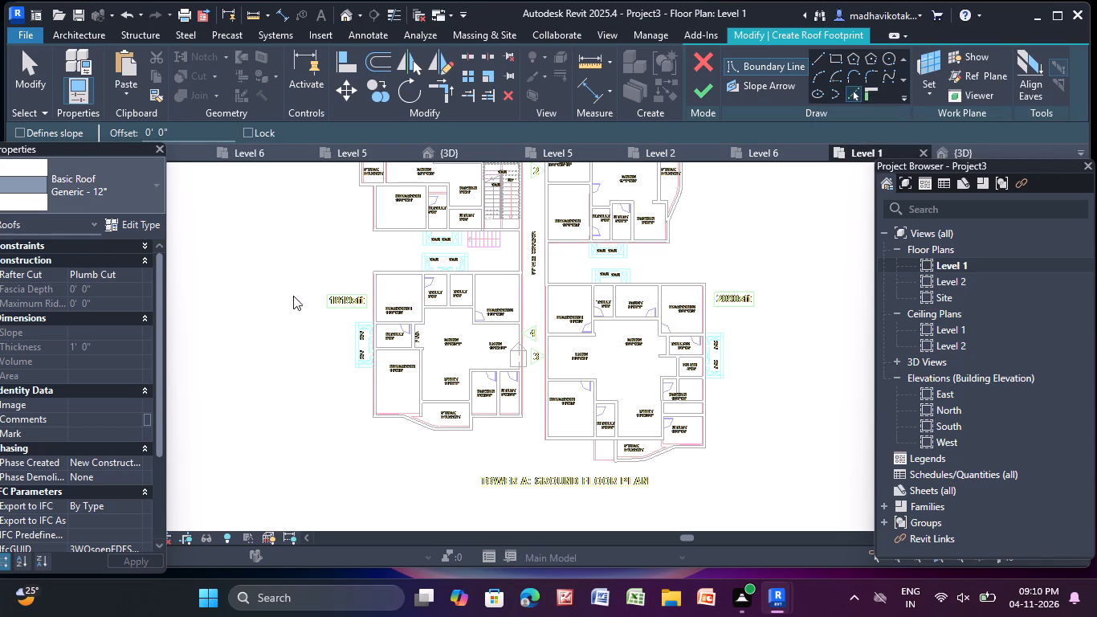
pyautogui.scroll(7, 463, 425)
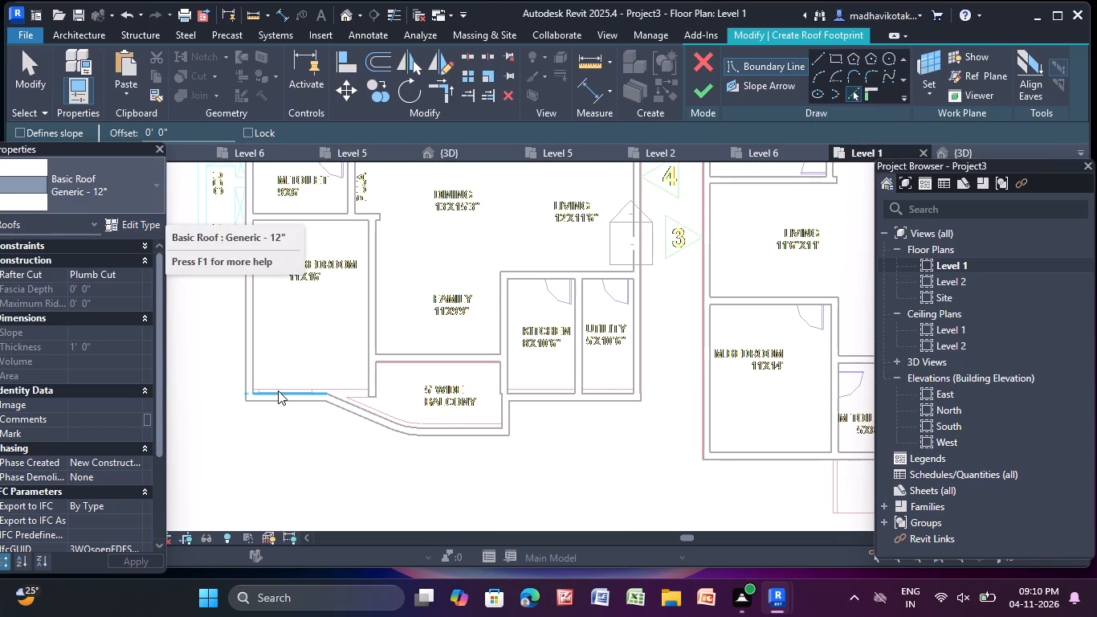
pyautogui.click(266, 403)
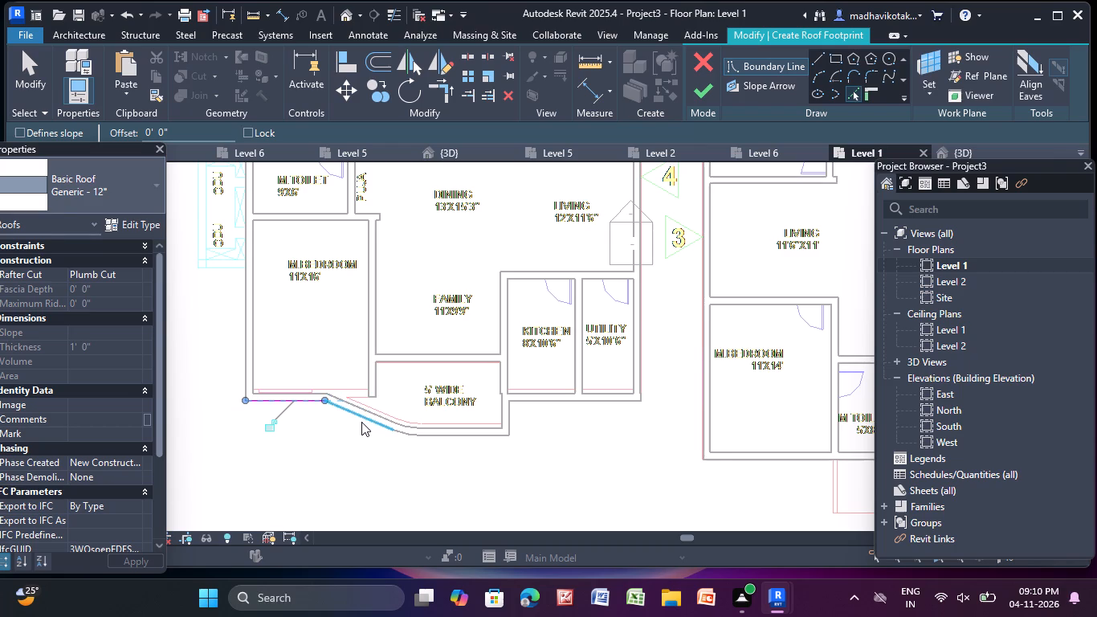
pyautogui.click(361, 422)
pyautogui.scroll(8, 407, 439)
pyautogui.click(400, 429)
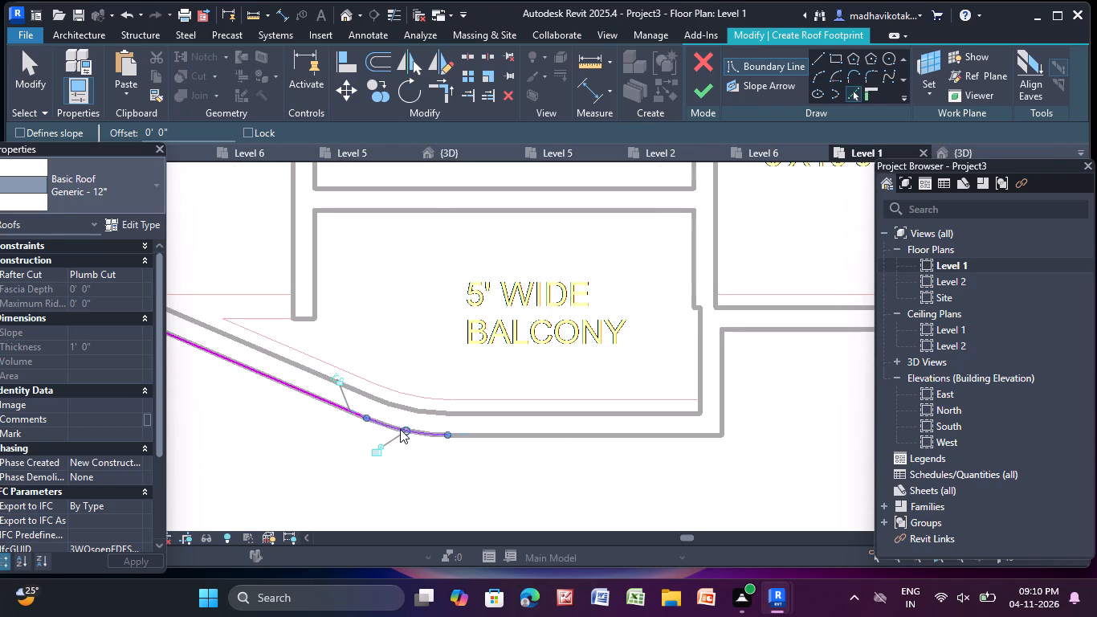
pyautogui.click(527, 437)
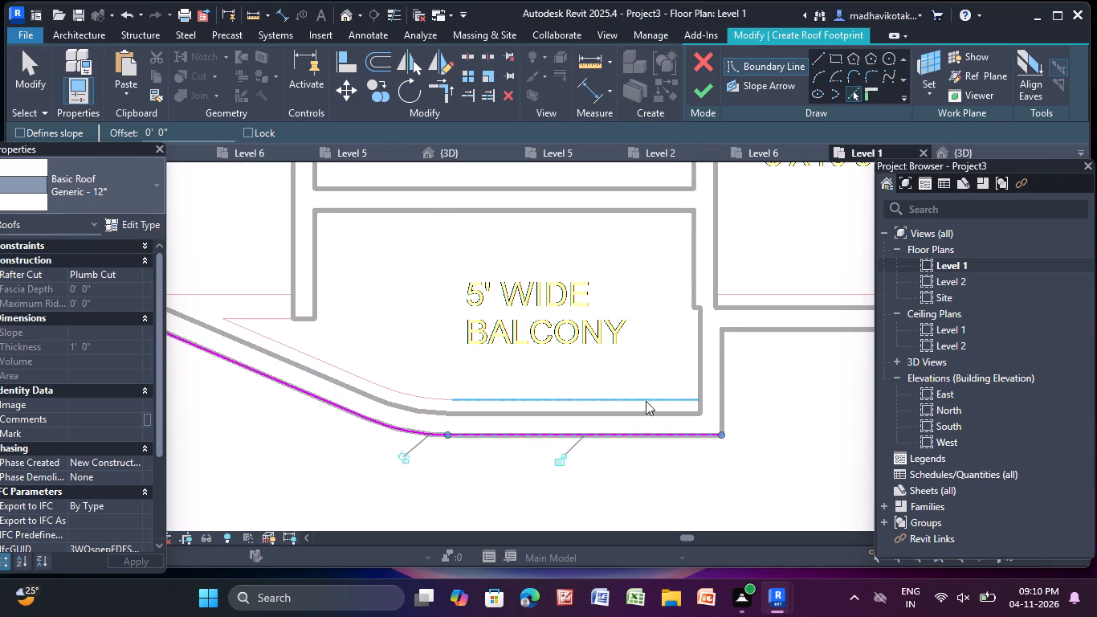
pyautogui.click(720, 370)
pyautogui.moveTo(718, 370); pyautogui.dragTo(600, 406, button='middle')
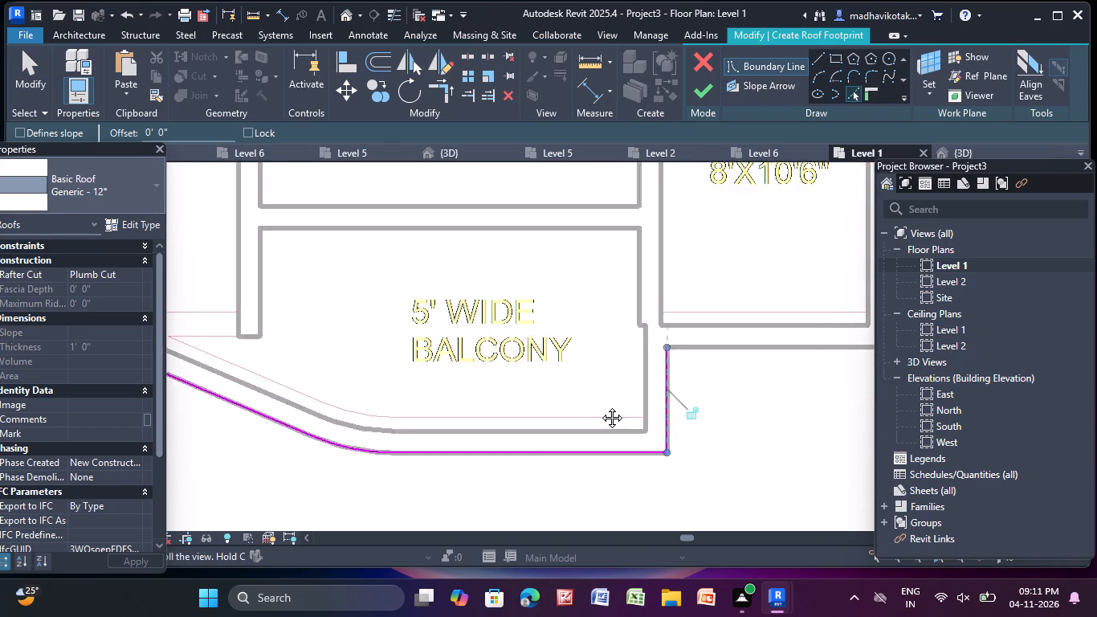
pyautogui.moveTo(600, 406); pyautogui.dragTo(226, 457, button='middle')
pyautogui.click(357, 419)
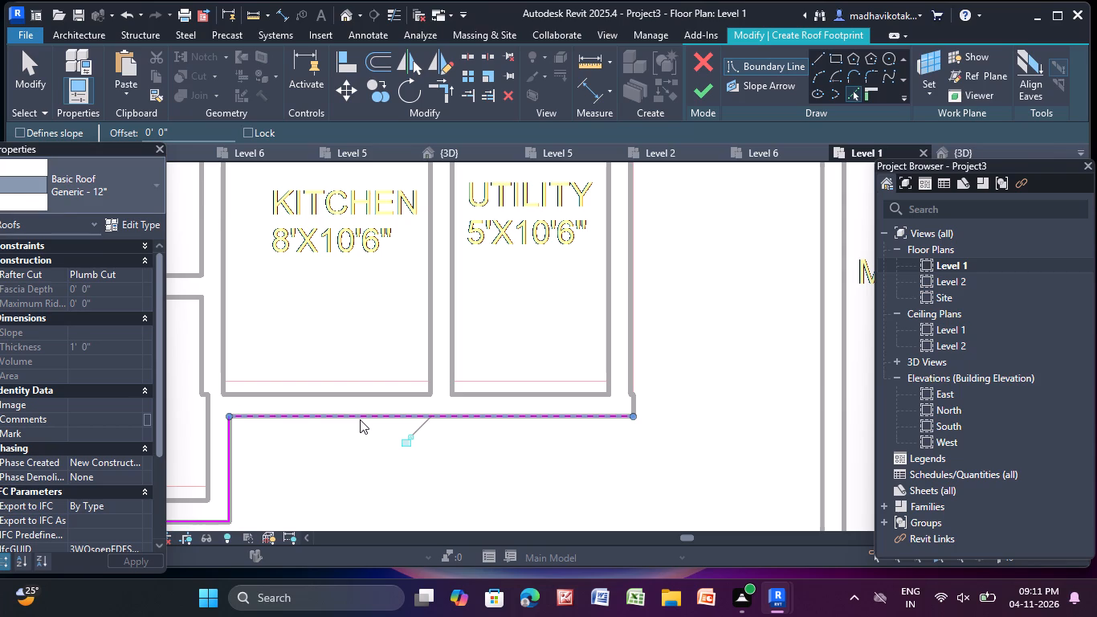
# Pick unit 4's corridor-side, north and west outer walls as the remaining roof boundary lines.
pyautogui.click(633, 341)
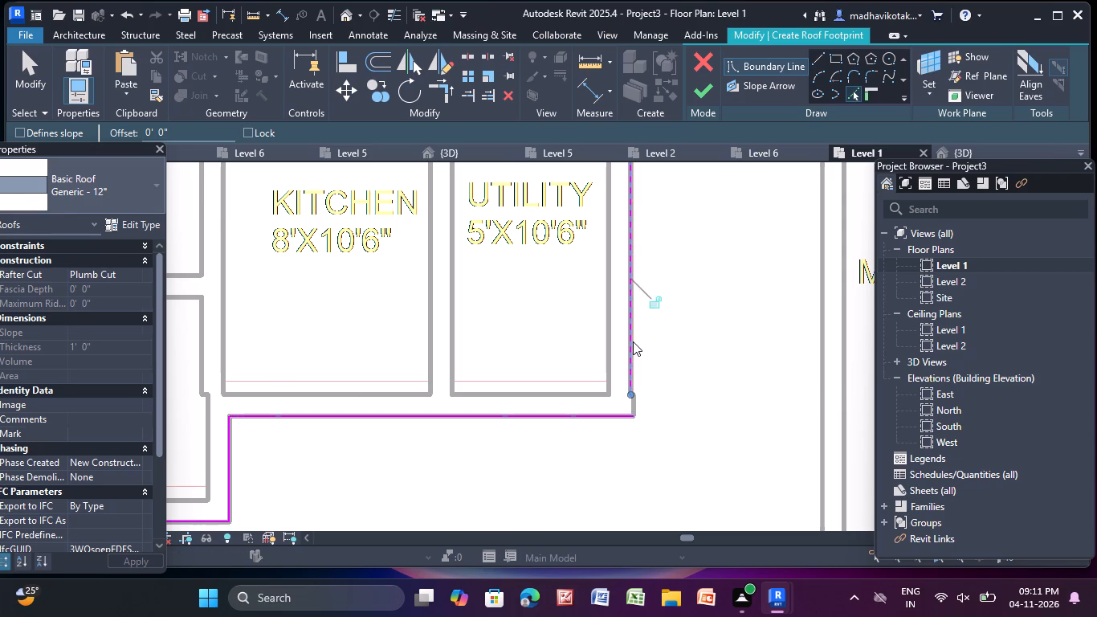
pyautogui.scroll(-13, 633, 341)
pyautogui.moveTo(548, 305); pyautogui.dragTo(525, 411, button='middle')
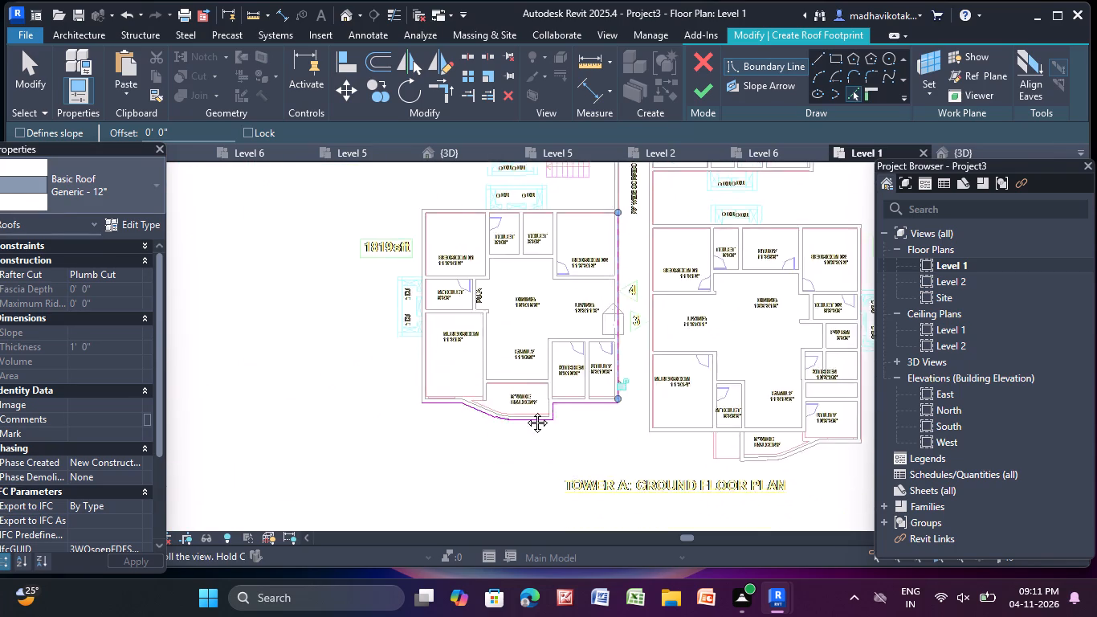
pyautogui.moveTo(525, 411); pyautogui.dragTo(535, 503, button='middle')
pyautogui.scroll(9, 523, 390)
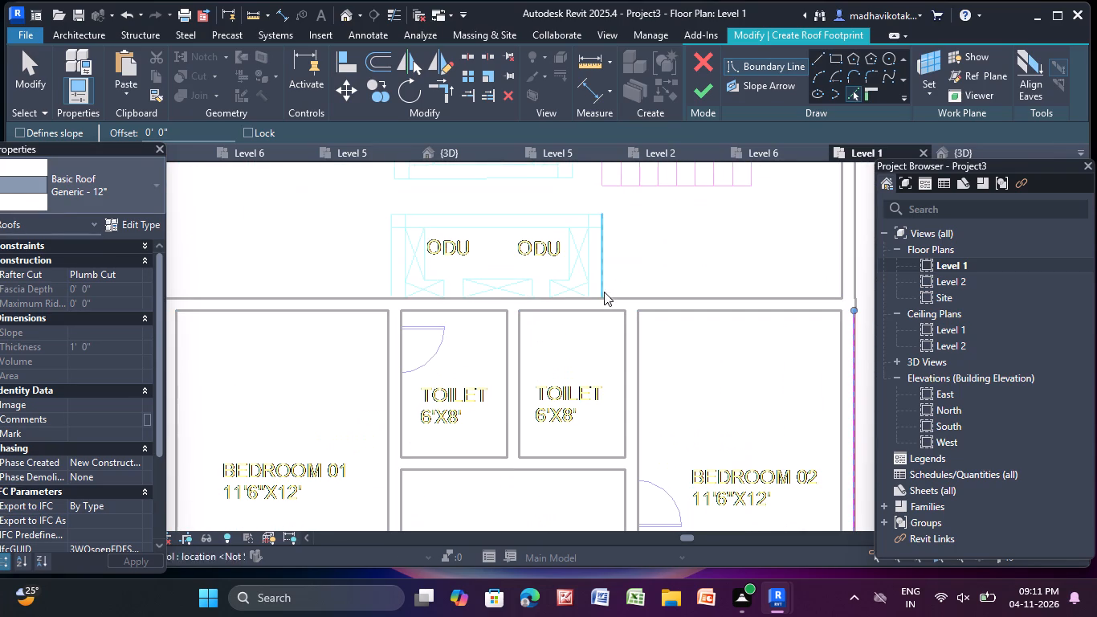
pyautogui.click(633, 300)
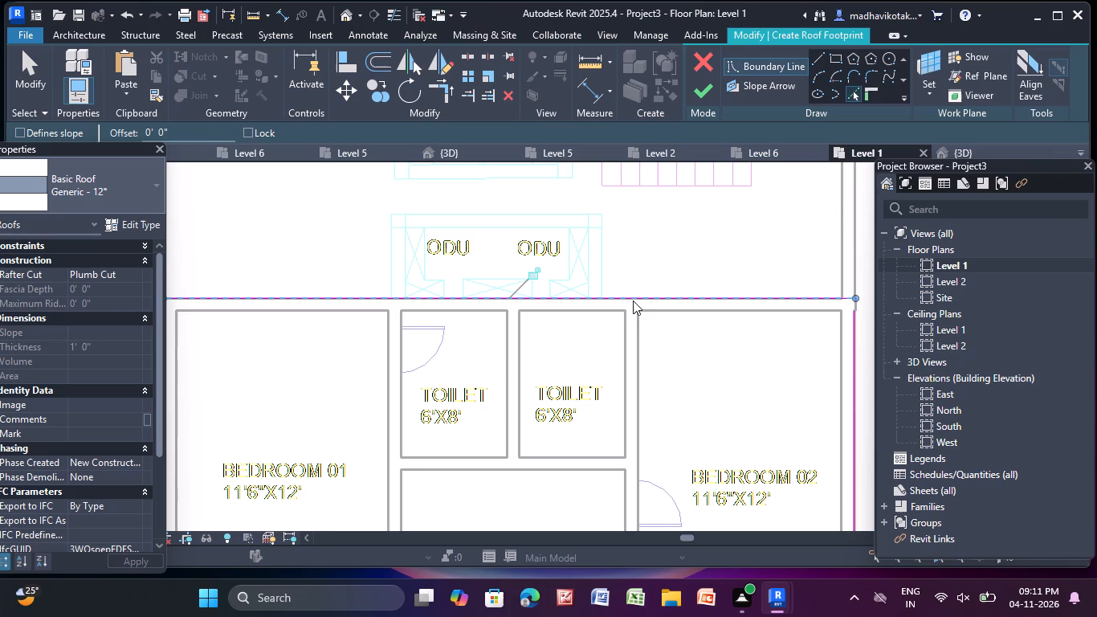
pyautogui.scroll(-4, 595, 296)
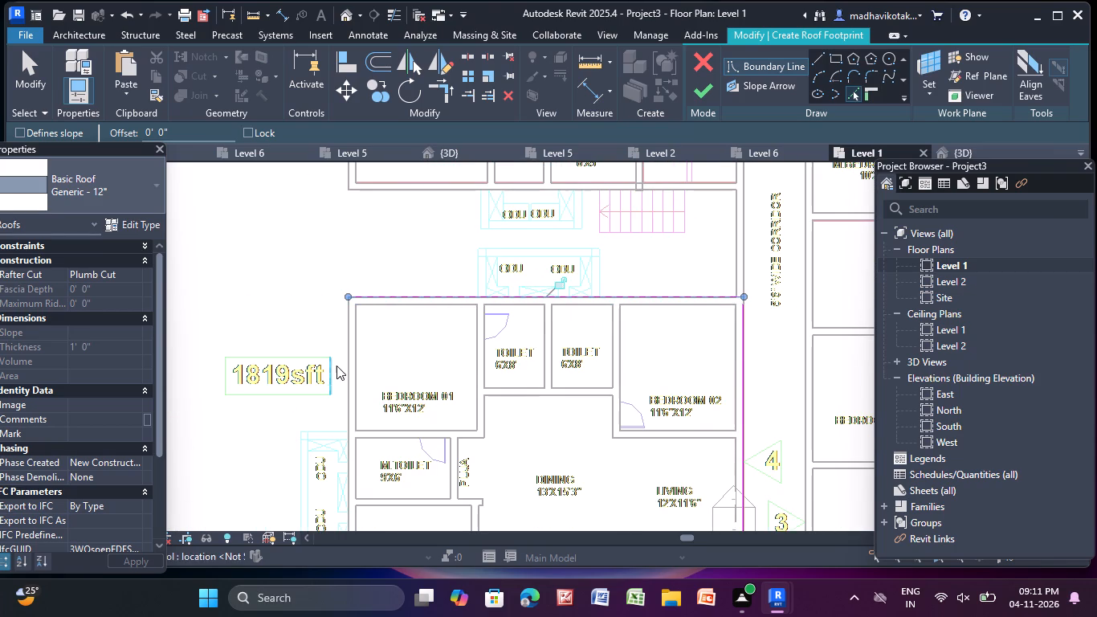
pyautogui.click(345, 360)
pyautogui.scroll(-5, 383, 359)
pyautogui.moveTo(387, 364); pyautogui.dragTo(406, 225, button='middle')
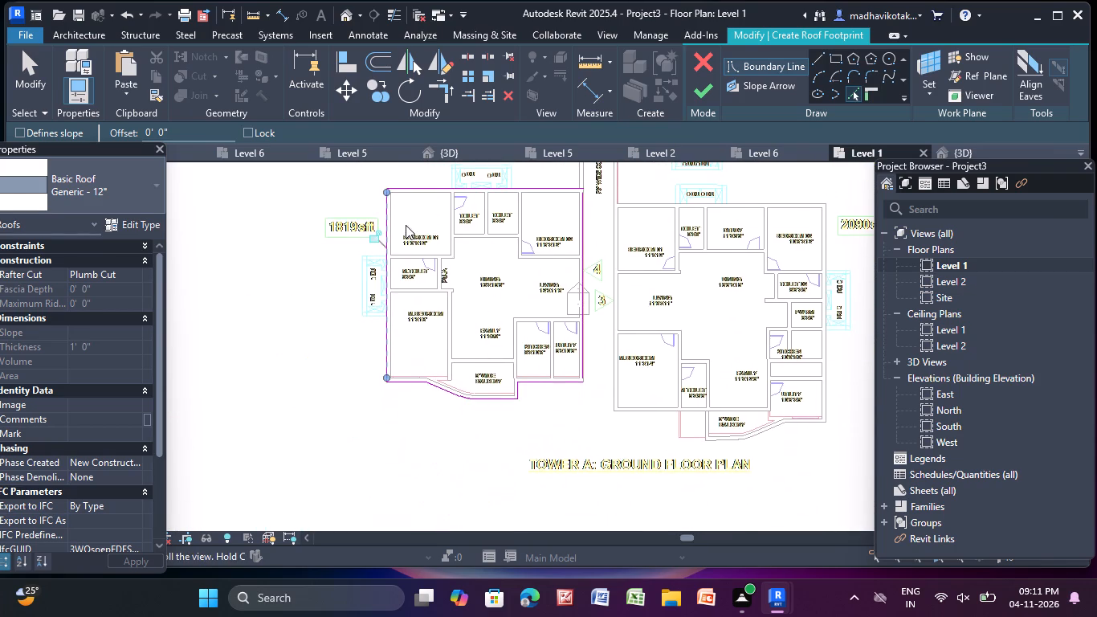
pyautogui.moveTo(406, 225); pyautogui.dragTo(406, 223, button='middle')
pyautogui.scroll(10, 358, 377)
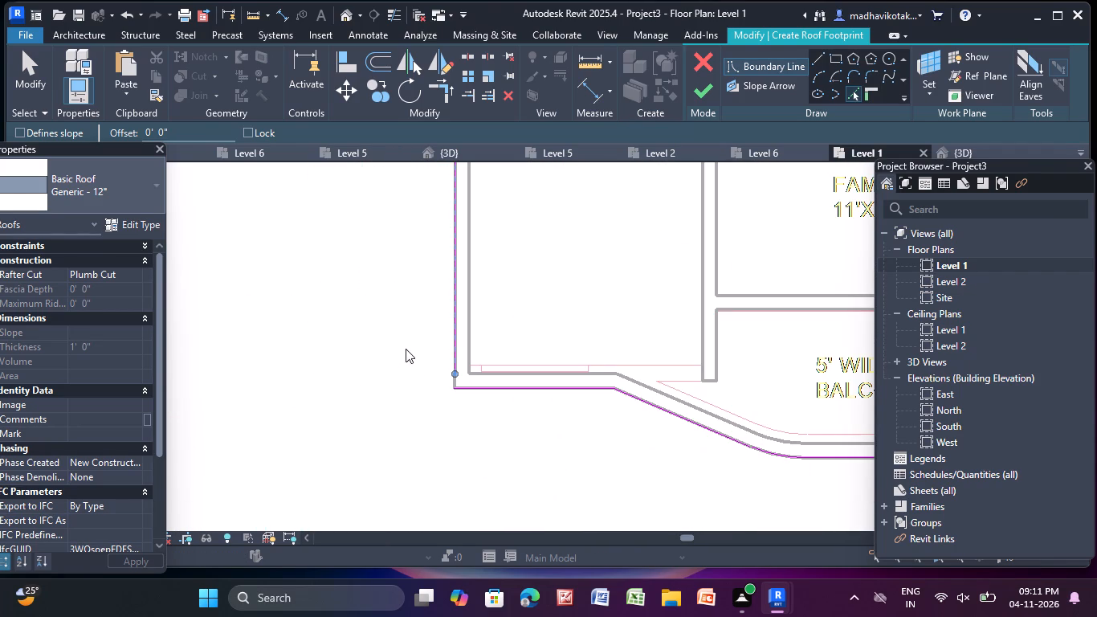
pyautogui.press('Escape')
pyautogui.scroll(3, 467, 367)
pyautogui.press('Escape')
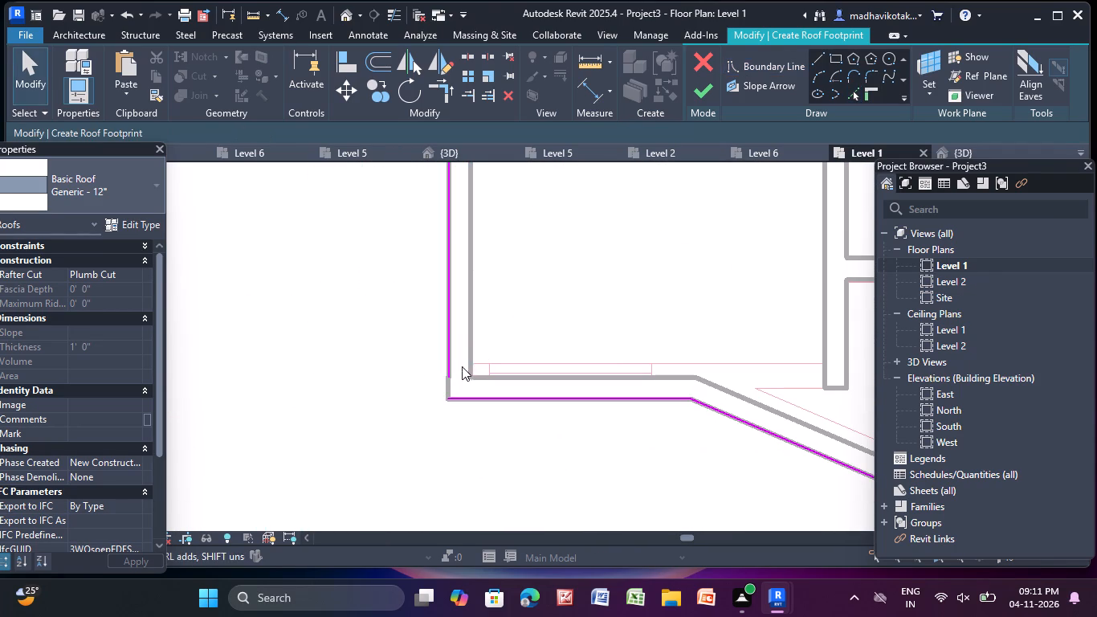
pyautogui.press('Escape')
pyautogui.press('Escape')
# Extend the south end of unit 4's west boundary line to meet the south boundary line.
pyautogui.click(450, 362)
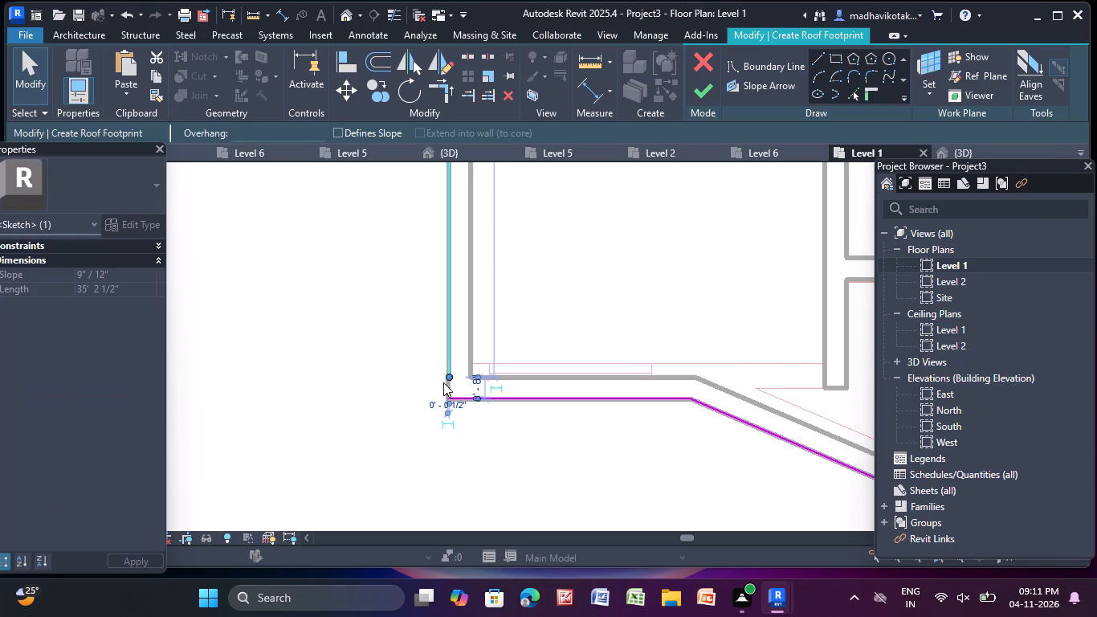
pyautogui.scroll(8, 443, 382)
pyautogui.moveTo(453, 366); pyautogui.dragTo(452, 431)
pyautogui.press('Escape')
# Extend the north end of unit 4's west boundary line to meet the north boundary line at Bedroom 01's corner.
pyautogui.scroll(-13, 414, 321)
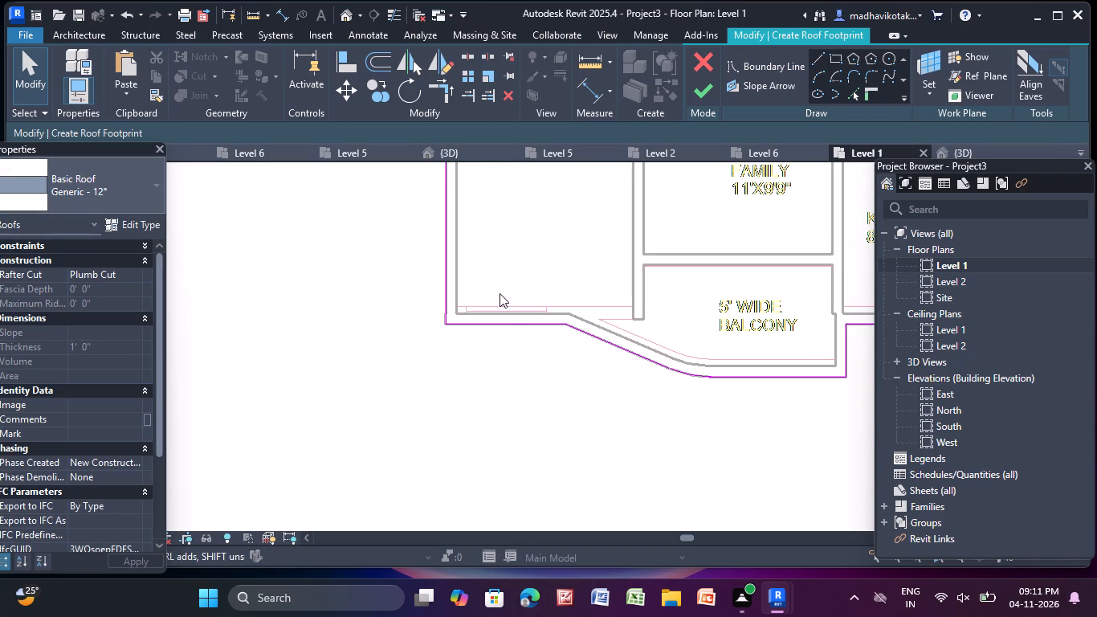
pyautogui.moveTo(501, 292); pyautogui.dragTo(451, 594, button='middle')
pyautogui.moveTo(416, 325); pyautogui.dragTo(457, 570, button='middle')
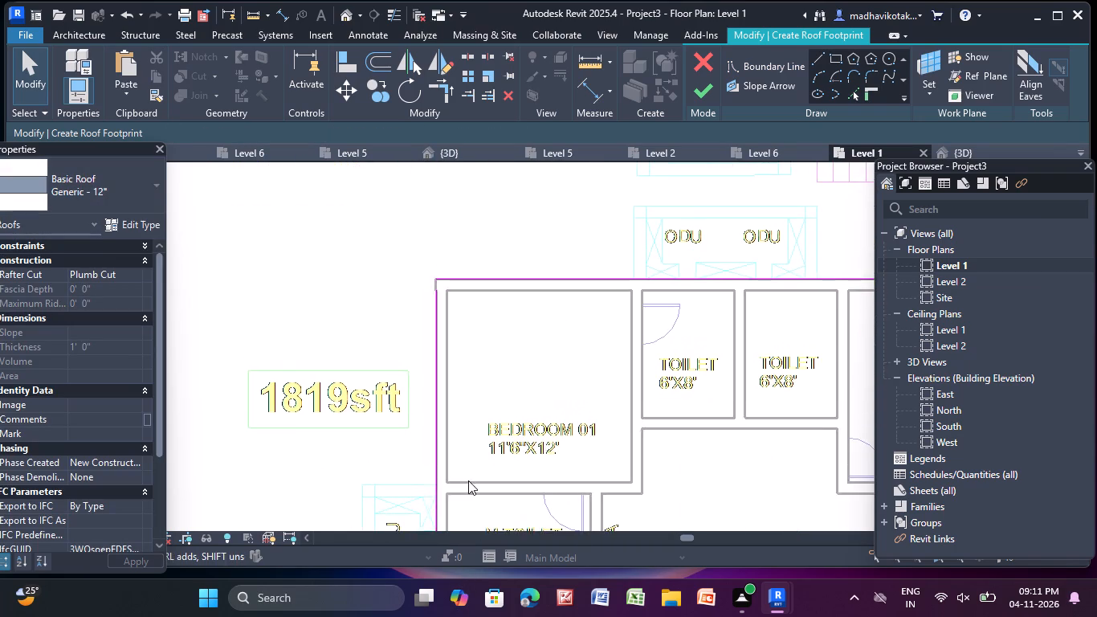
pyautogui.scroll(1, 468, 381)
pyautogui.moveTo(455, 330); pyautogui.dragTo(466, 585, button='middle')
pyautogui.scroll(4, 425, 545)
pyautogui.moveTo(423, 450); pyautogui.dragTo(396, 204, button='middle')
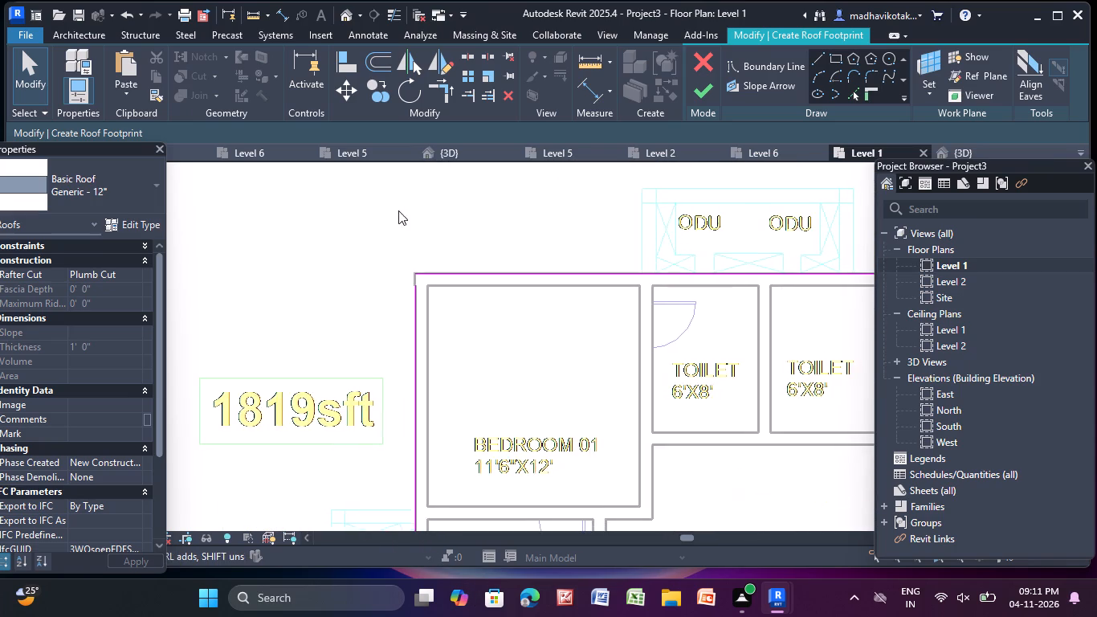
pyautogui.scroll(9, 400, 255)
pyautogui.click(439, 302)
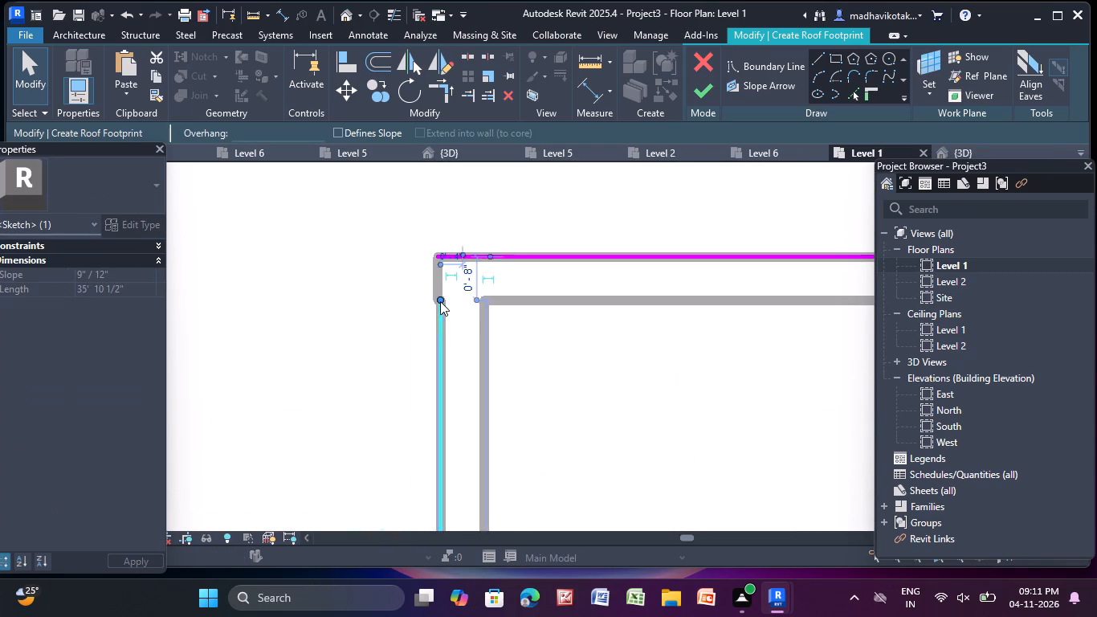
pyautogui.scroll(4, 441, 298)
pyautogui.moveTo(440, 302); pyautogui.dragTo(440, 241)
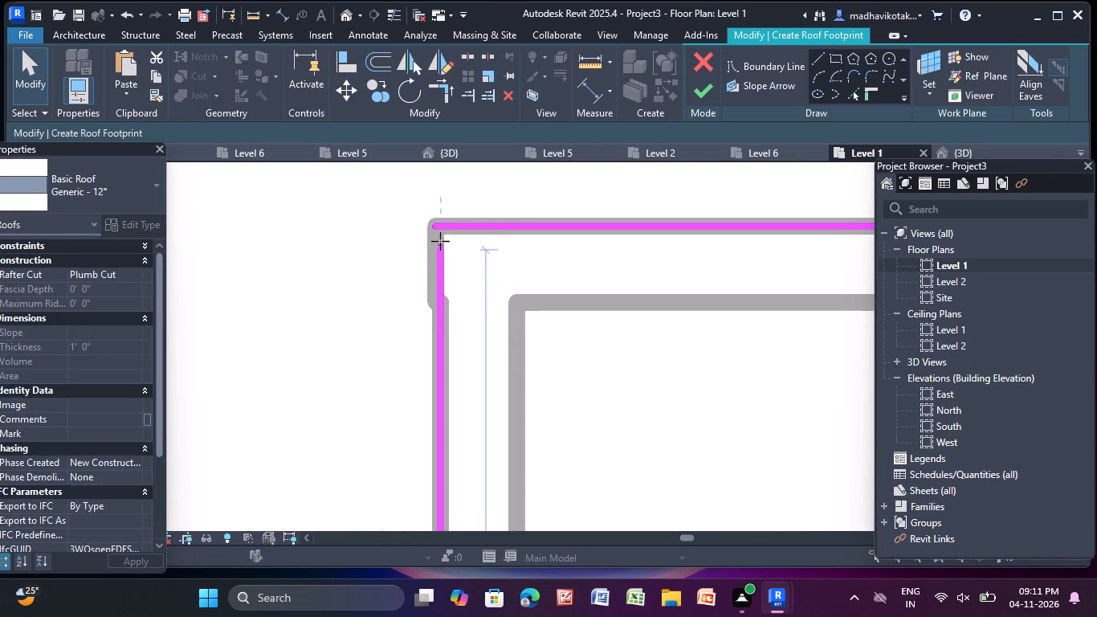
pyautogui.moveTo(440, 241); pyautogui.dragTo(440, 227)
pyautogui.press('Escape')
# Extend the corridor-side boundary line's north end to meet the north boundary line at Bedroom 02's corner.
pyautogui.scroll(-7, 516, 198)
pyautogui.scroll(-5, 581, 229)
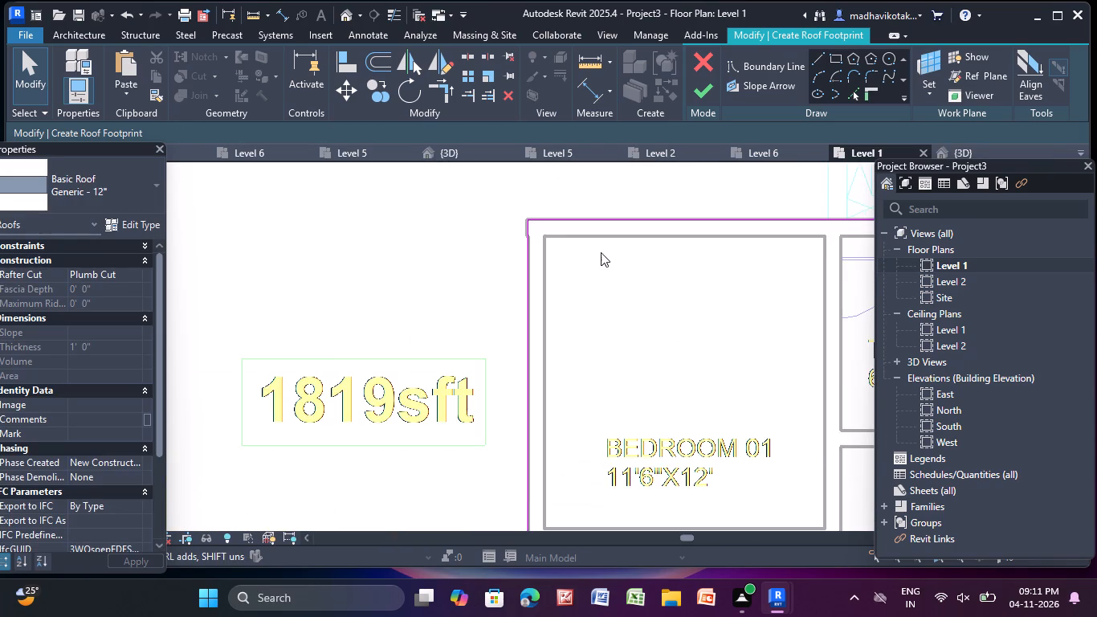
pyautogui.scroll(-5, 605, 249)
pyautogui.moveTo(605, 255); pyautogui.dragTo(195, 272, button='middle')
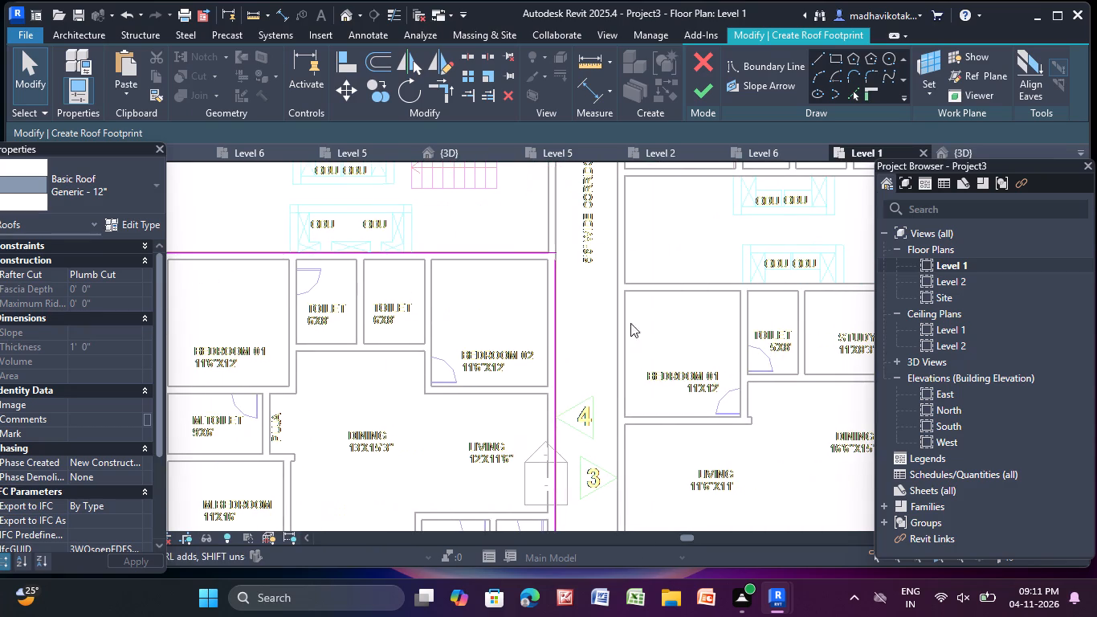
pyautogui.scroll(4, 590, 288)
pyautogui.scroll(8, 528, 253)
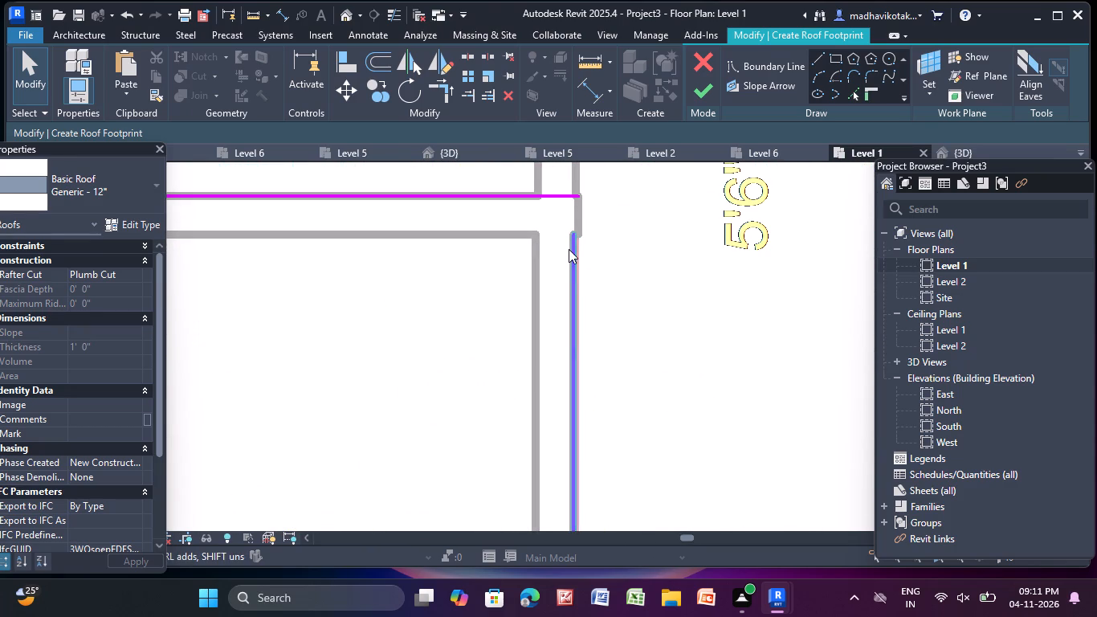
pyautogui.click(568, 249)
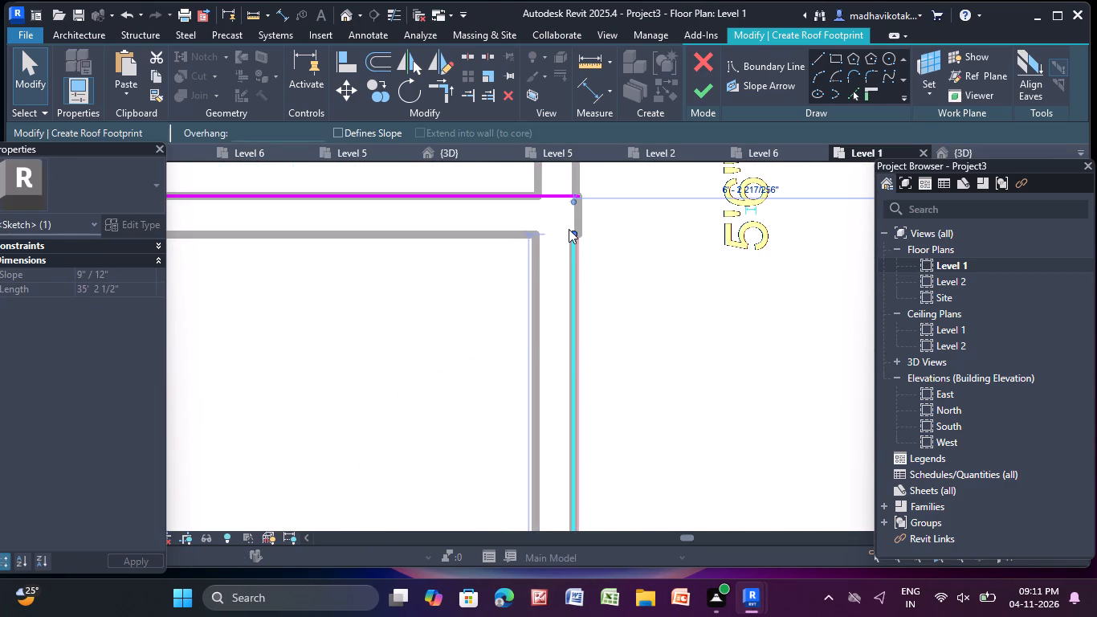
pyautogui.moveTo(575, 233); pyautogui.dragTo(575, 232)
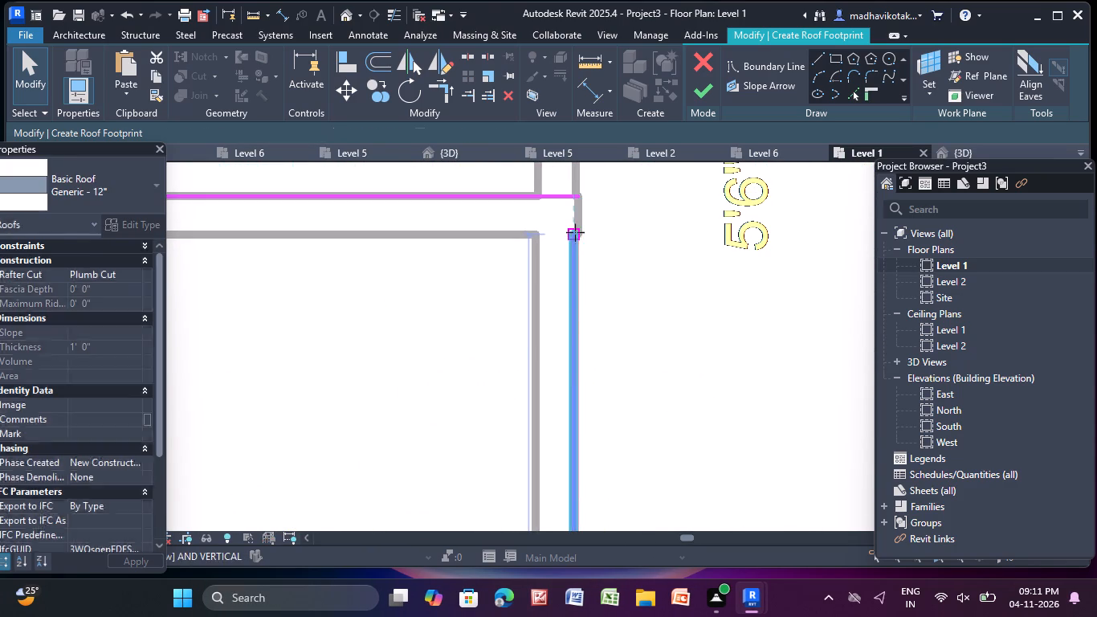
pyautogui.moveTo(575, 232); pyautogui.dragTo(578, 196)
pyautogui.press('Escape')
# Extend the corridor-side boundary line's south end to the south boundary line, closing the footprint at the utility corner.
pyautogui.scroll(-4, 627, 198)
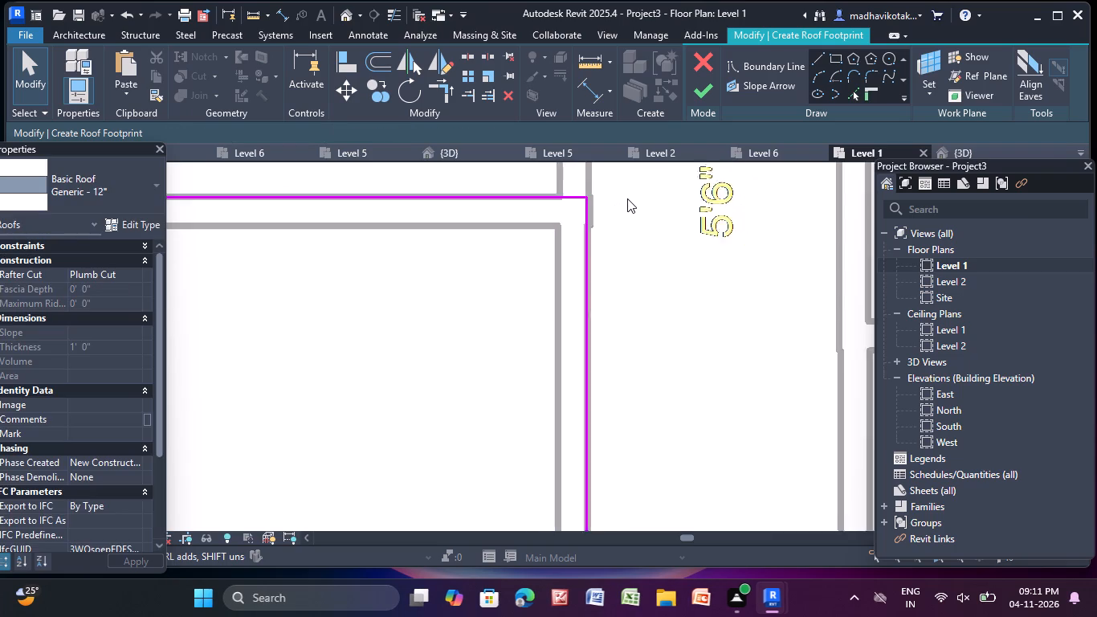
pyautogui.scroll(-13, 627, 198)
pyautogui.moveTo(602, 381); pyautogui.dragTo(578, 290, button='middle')
pyautogui.scroll(20, 610, 319)
pyautogui.scroll(5, 610, 319)
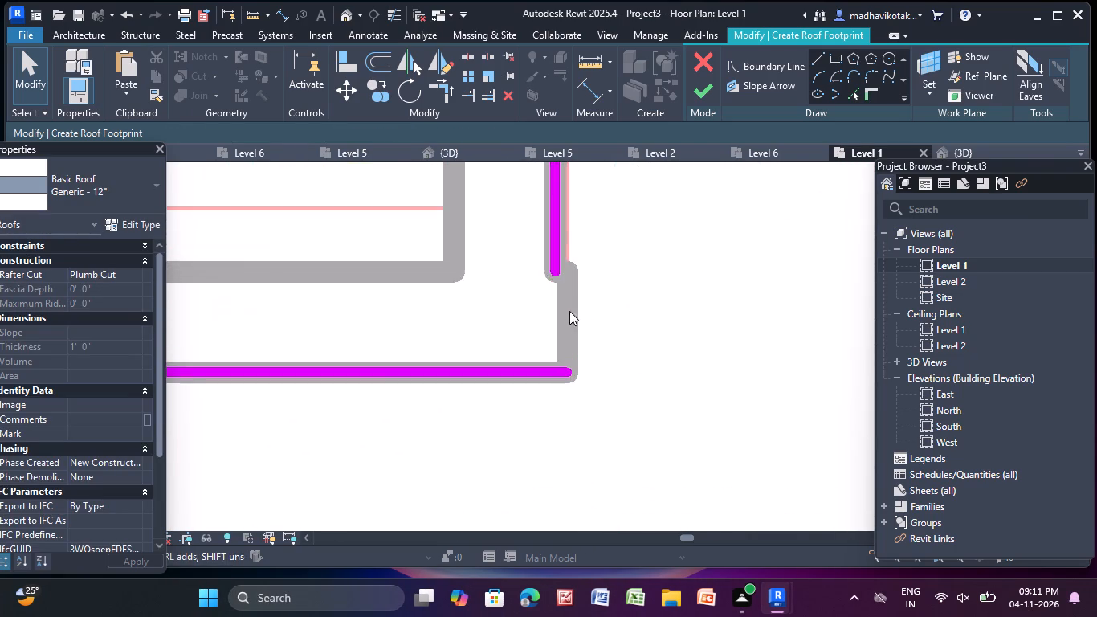
pyautogui.click(548, 257)
pyautogui.moveTo(551, 263); pyautogui.dragTo(557, 304)
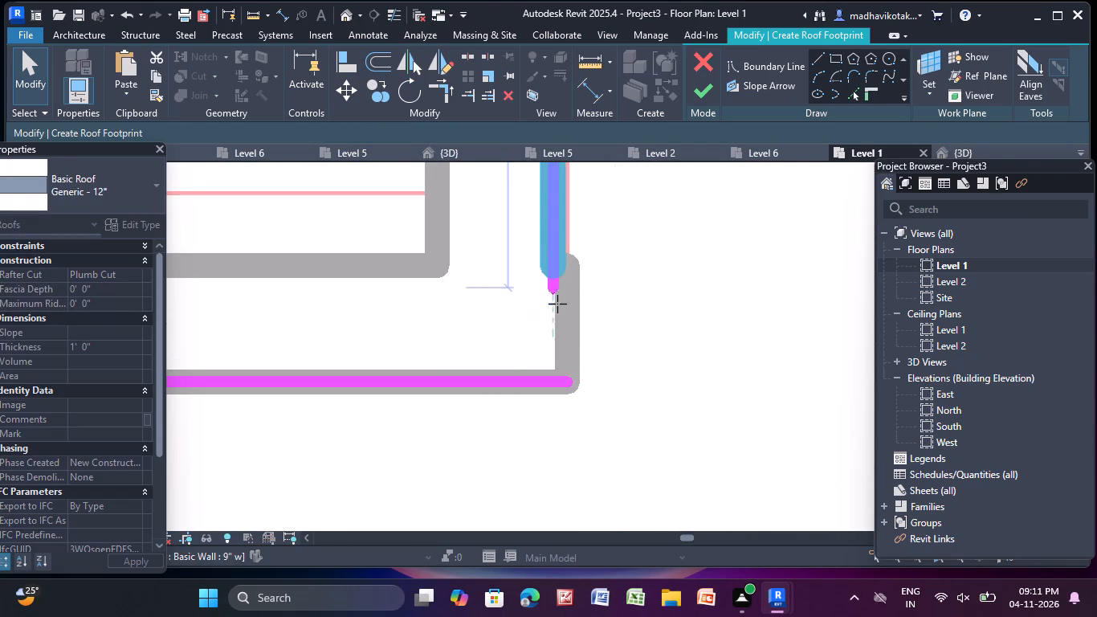
pyautogui.moveTo(557, 304); pyautogui.dragTo(559, 387)
pyautogui.press('Escape')
pyautogui.press('Escape')
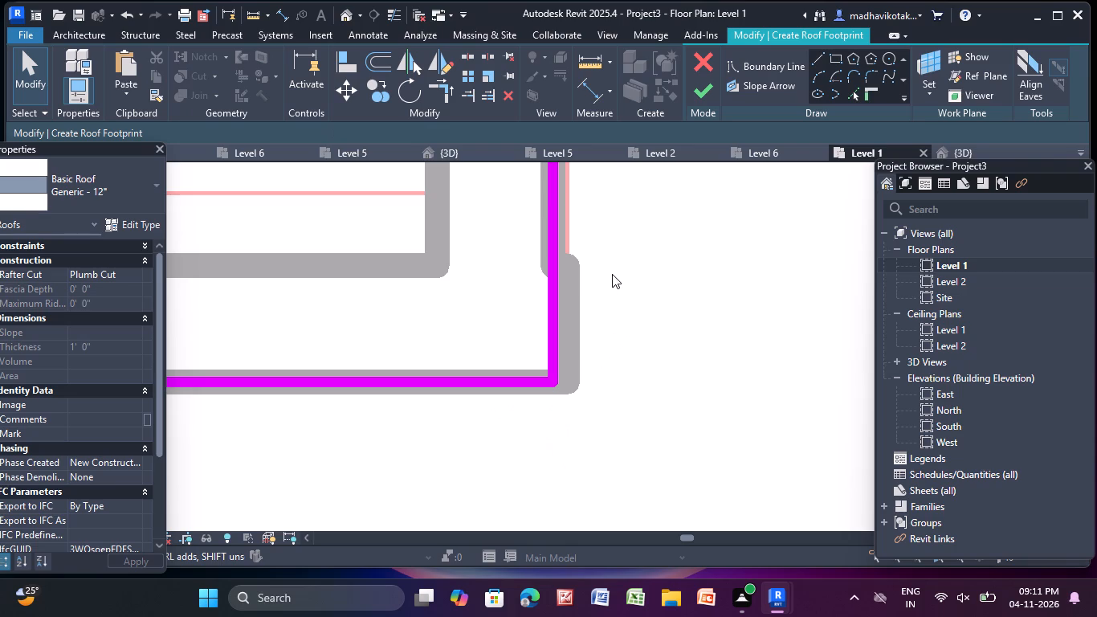
# Finish unit 4's footprint sketch to create the Generic - 12" roof, and clear the selection.
pyautogui.click(694, 96)
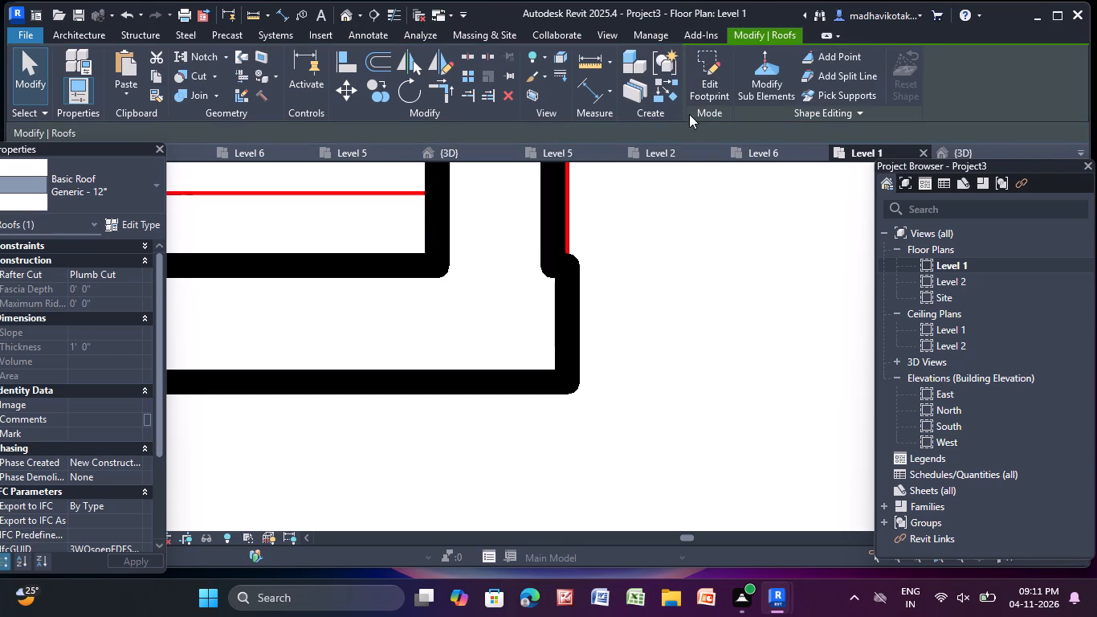
pyautogui.scroll(-15, 664, 252)
pyautogui.scroll(-6, 664, 250)
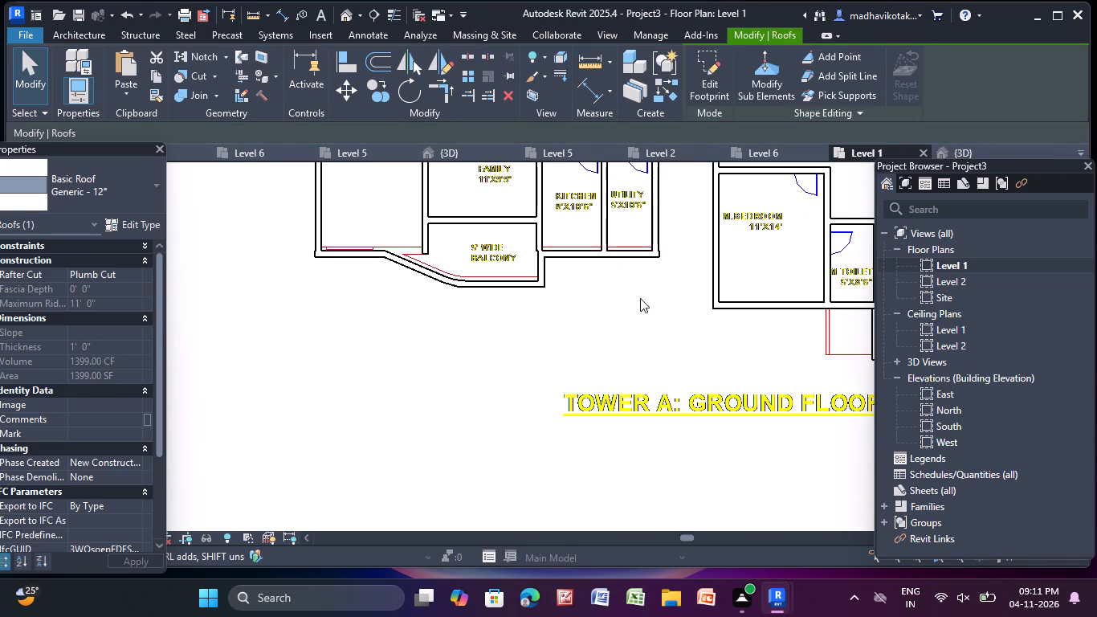
pyautogui.press('Escape')
# Open the 3D view to examine unit 4's new roof alongside the existing hipped roof.
pyautogui.click(347, 19)
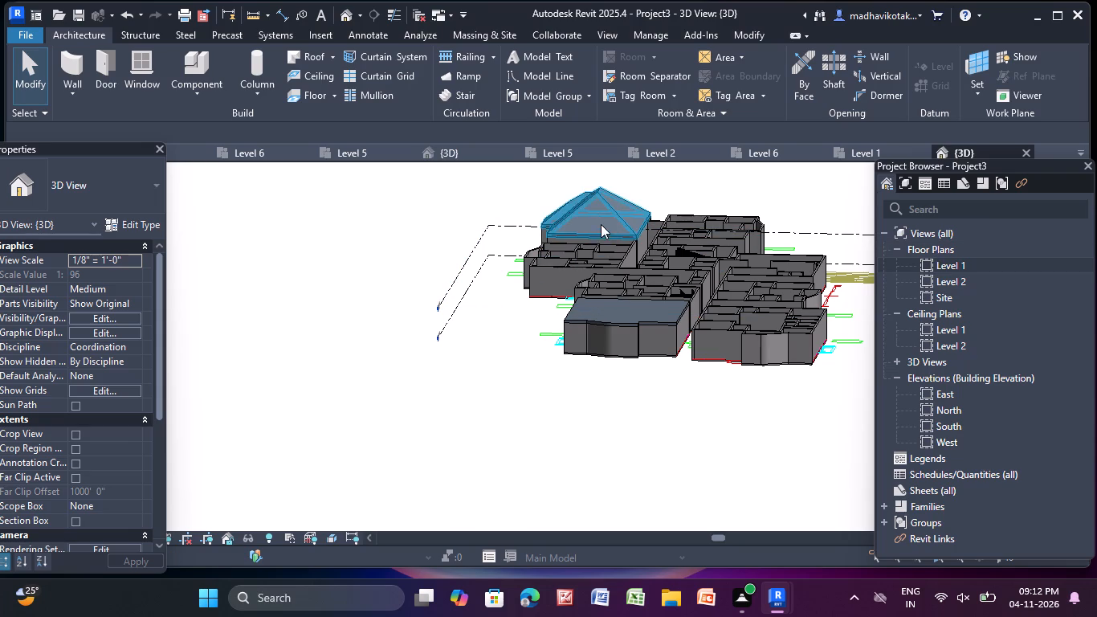
# Delete the hipped roof over the far unit in the 3D view.
pyautogui.click(601, 220)
pyautogui.press('Delete')
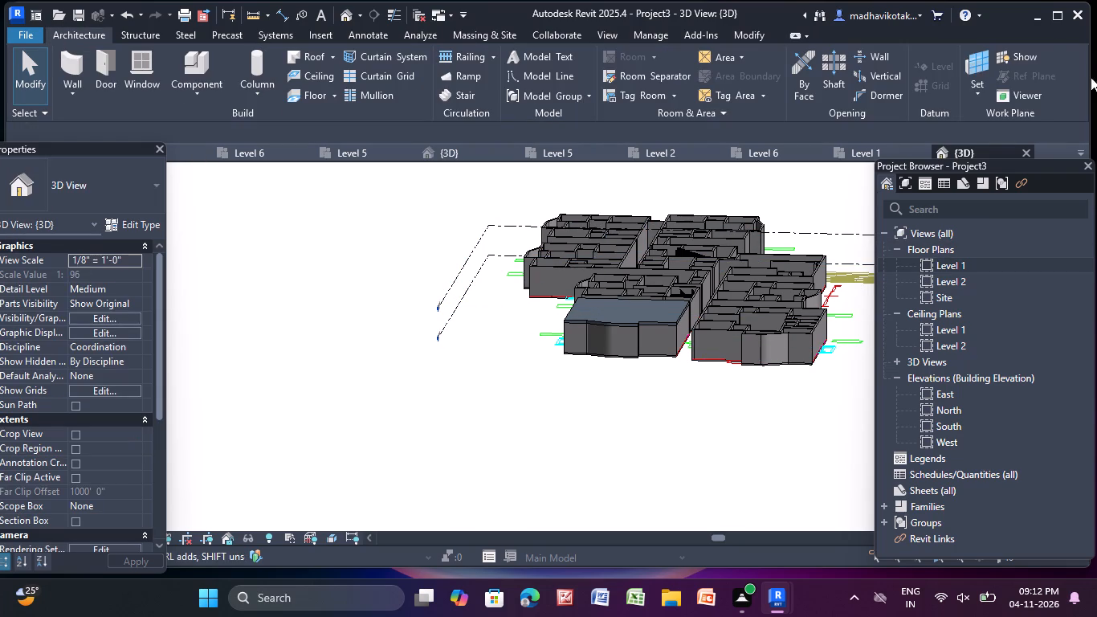
# From the Level 1 plan, start a Generic - 12" footprint roof on Level 2, picking unit 3's south wall and balcony edges as boundary.
pyautogui.doubleClick(1013, 261)
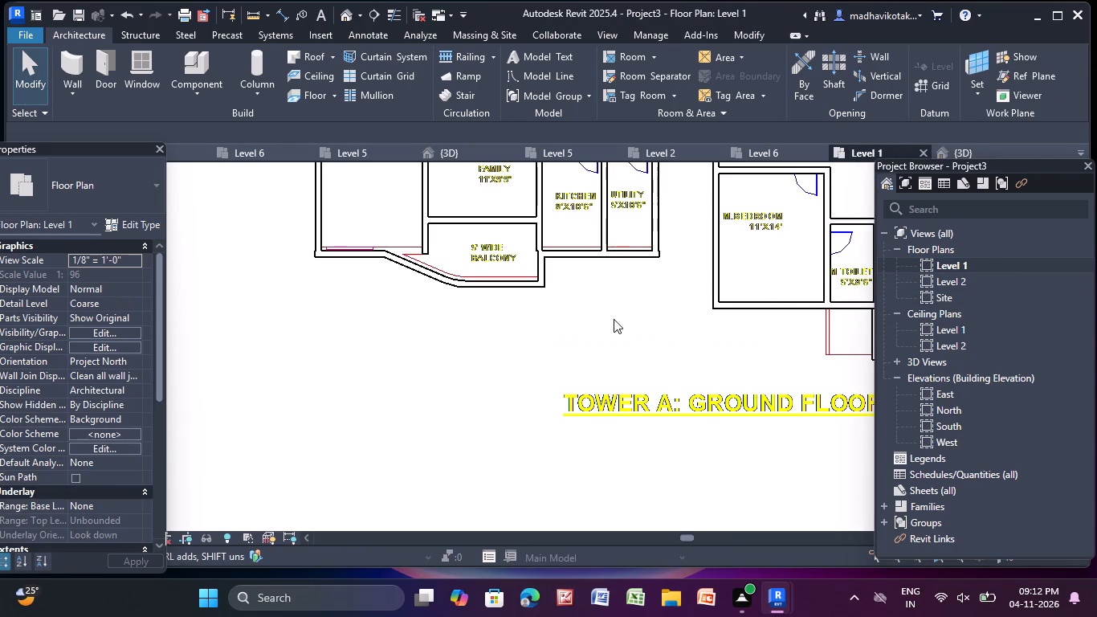
pyautogui.scroll(-7, 585, 311)
pyautogui.moveTo(570, 324); pyautogui.dragTo(396, 431, button='middle')
pyautogui.scroll(4, 425, 411)
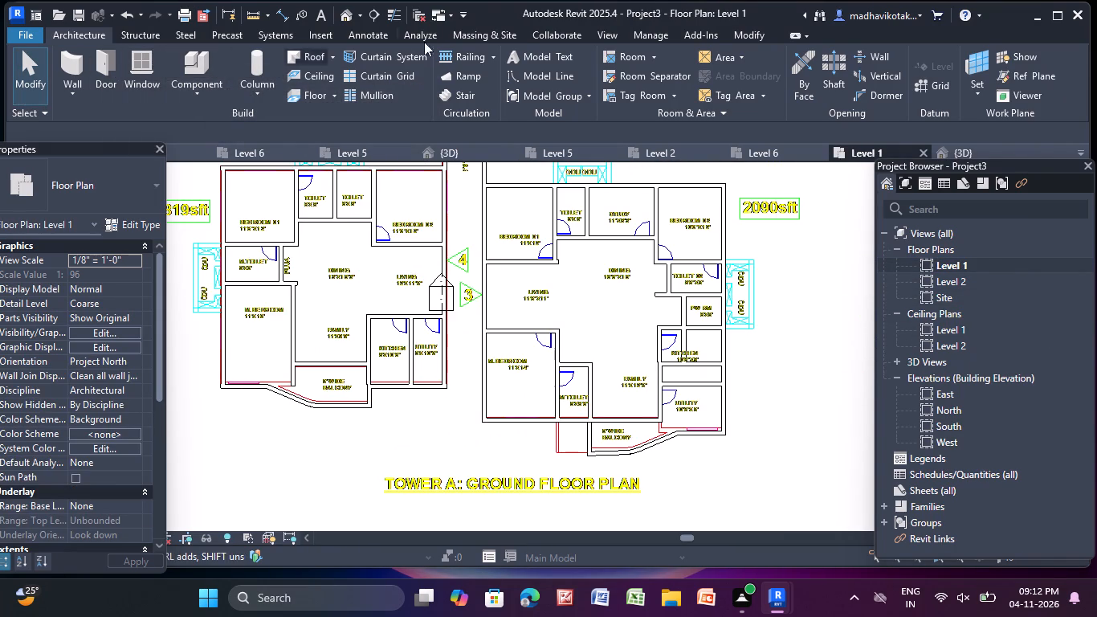
pyautogui.click(318, 55)
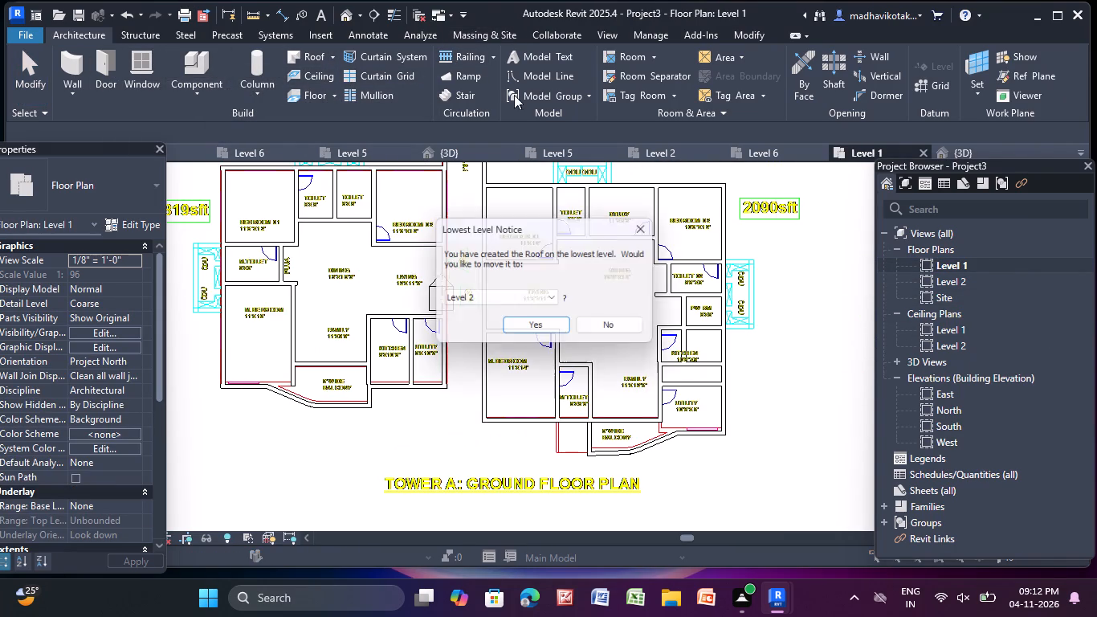
pyautogui.click(540, 335)
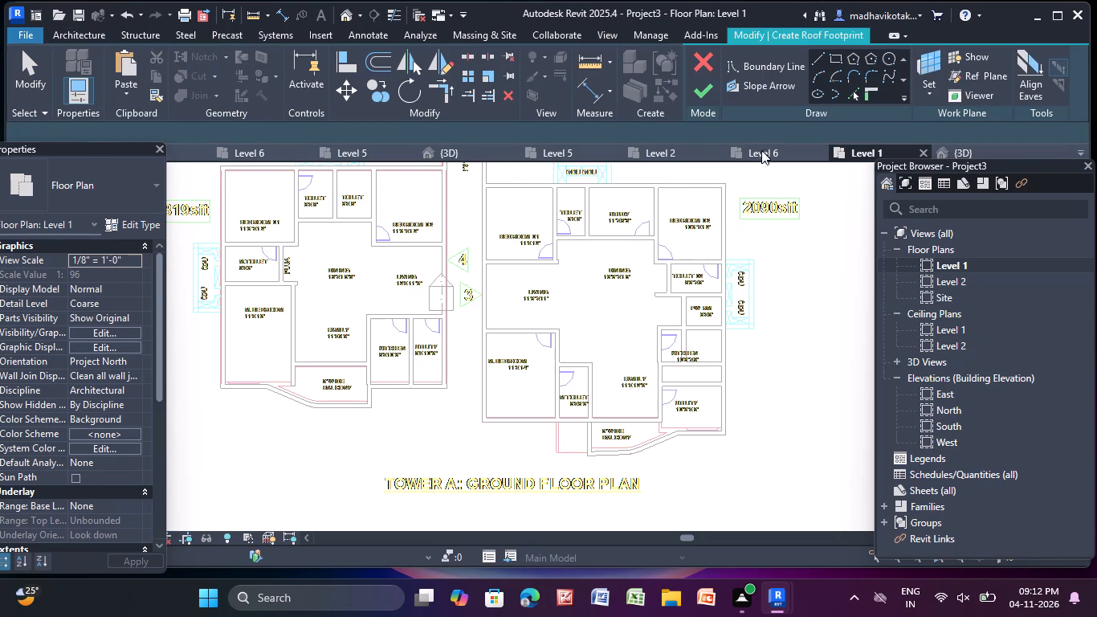
pyautogui.click(846, 96)
pyautogui.scroll(4, 517, 519)
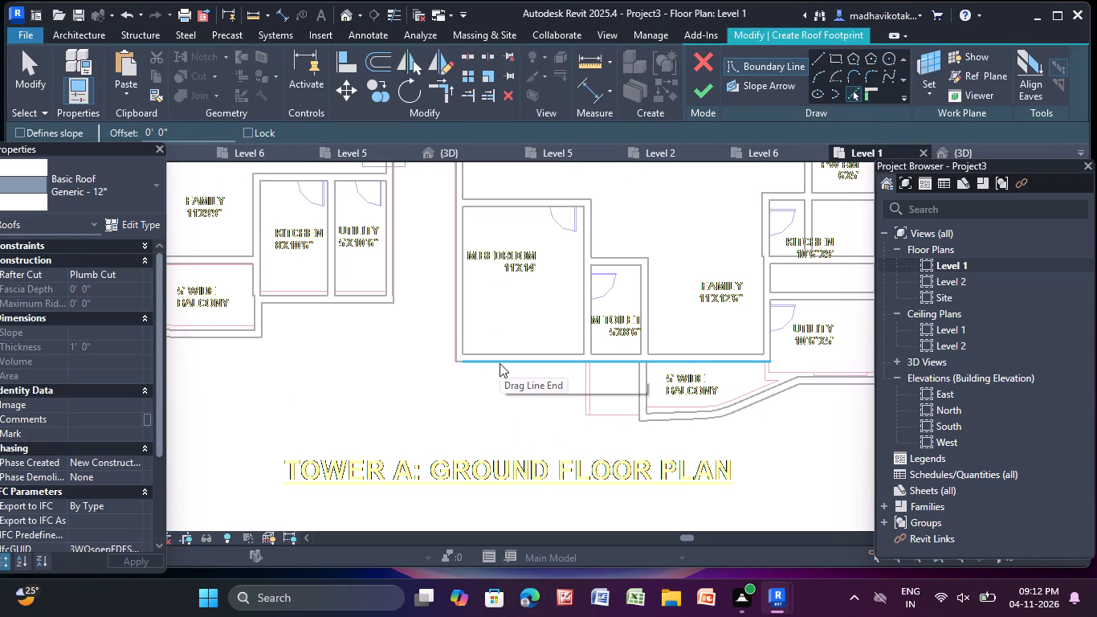
pyautogui.click(469, 364)
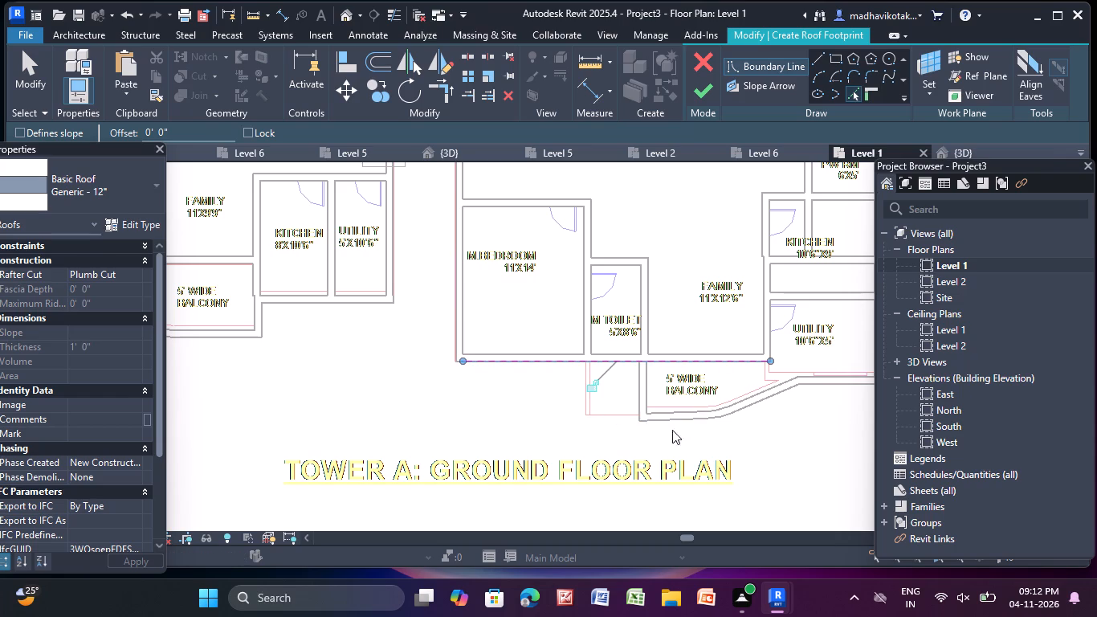
pyautogui.click(635, 402)
pyautogui.click(653, 423)
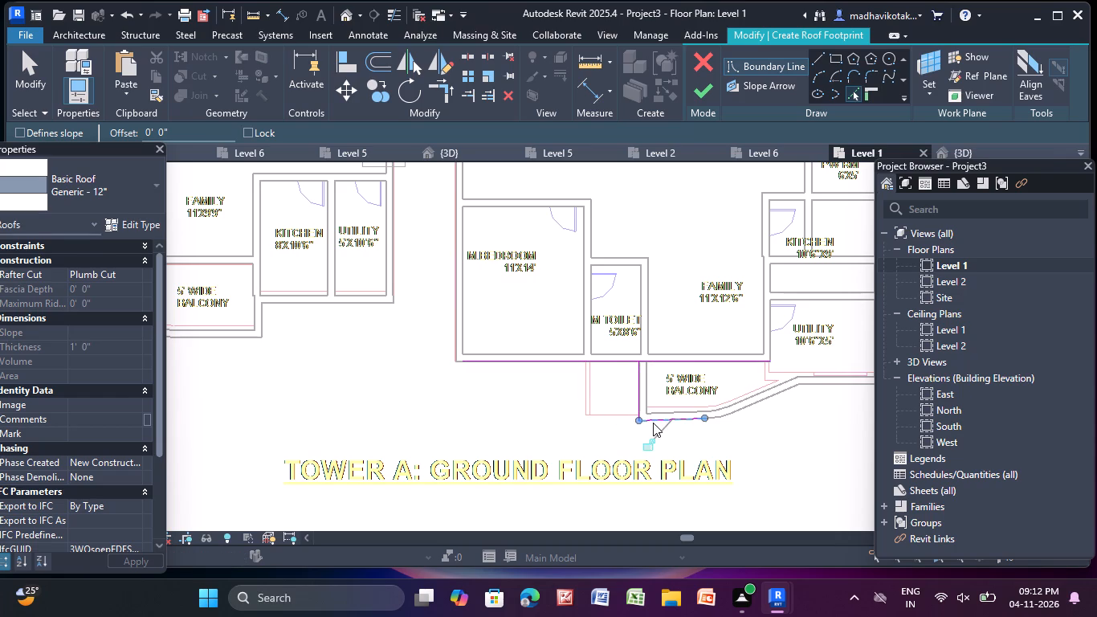
pyautogui.click(722, 415)
pyautogui.click(751, 404)
# Add boundary lines along unit 3's utility south wall, east wall, north wall and corridor-side wall.
pyautogui.scroll(-4, 752, 404)
pyautogui.moveTo(751, 404); pyautogui.dragTo(516, 422, button='middle')
pyautogui.middleClick(516, 422)
pyautogui.scroll(4, 516, 422)
pyautogui.click(589, 402)
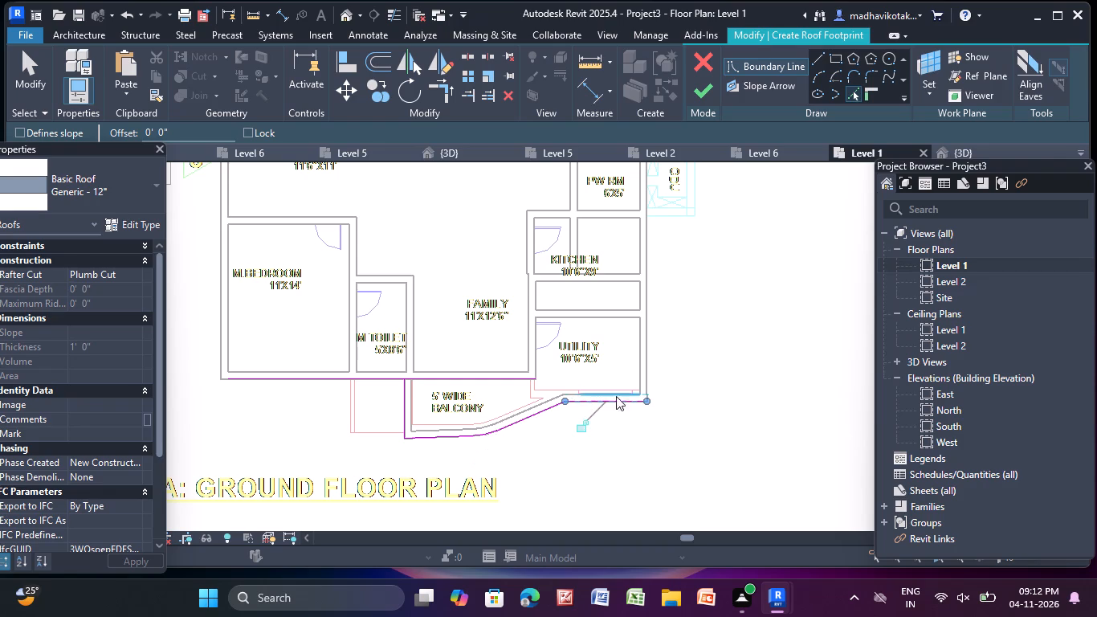
pyautogui.click(649, 374)
pyautogui.scroll(-2, 649, 374)
pyautogui.moveTo(649, 374); pyautogui.dragTo(684, 590, button='middle')
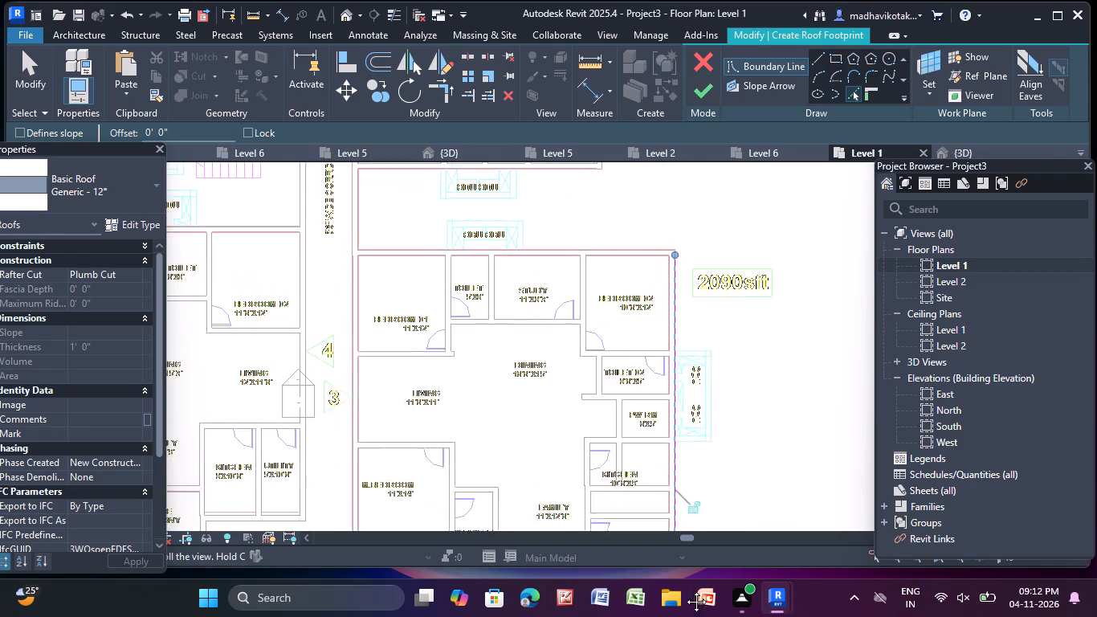
pyautogui.moveTo(684, 590); pyautogui.dragTo(688, 599, button='middle')
pyautogui.scroll(3, 516, 239)
pyautogui.click(667, 308)
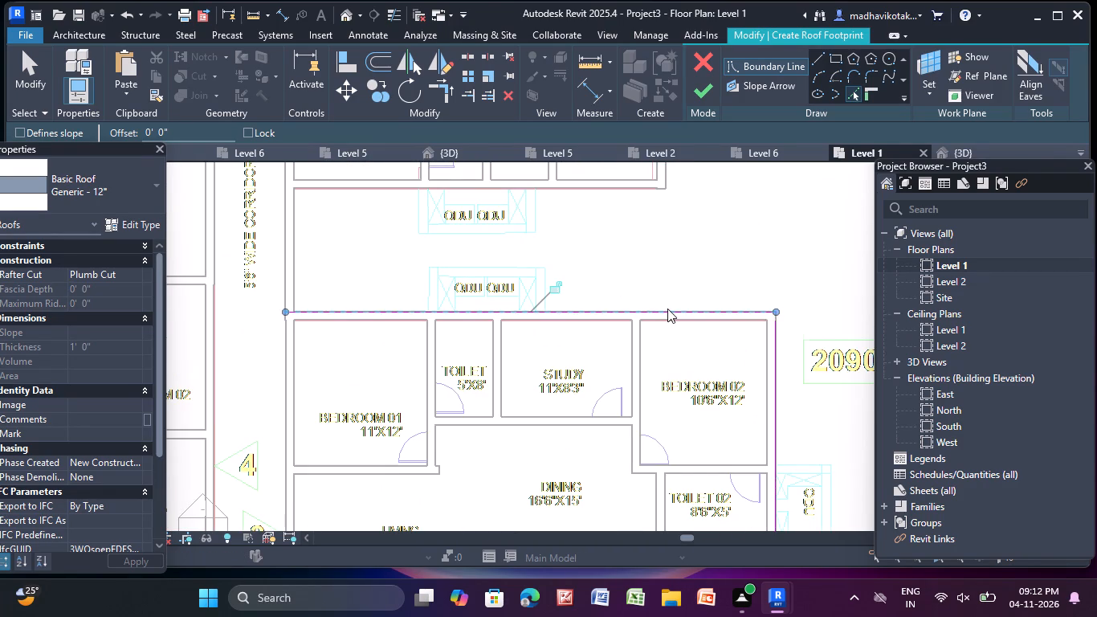
pyautogui.scroll(-2, 438, 340)
pyautogui.moveTo(435, 344); pyautogui.dragTo(672, 190, button='middle')
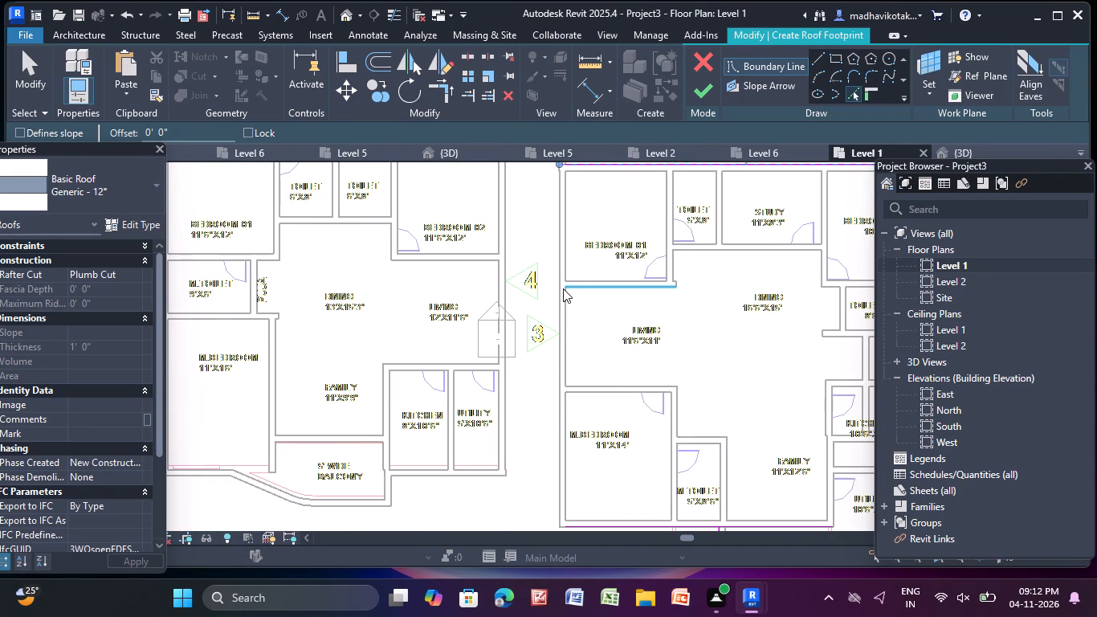
pyautogui.click(562, 290)
pyautogui.scroll(-2, 561, 296)
pyautogui.moveTo(557, 303); pyautogui.dragTo(536, 291, button='middle')
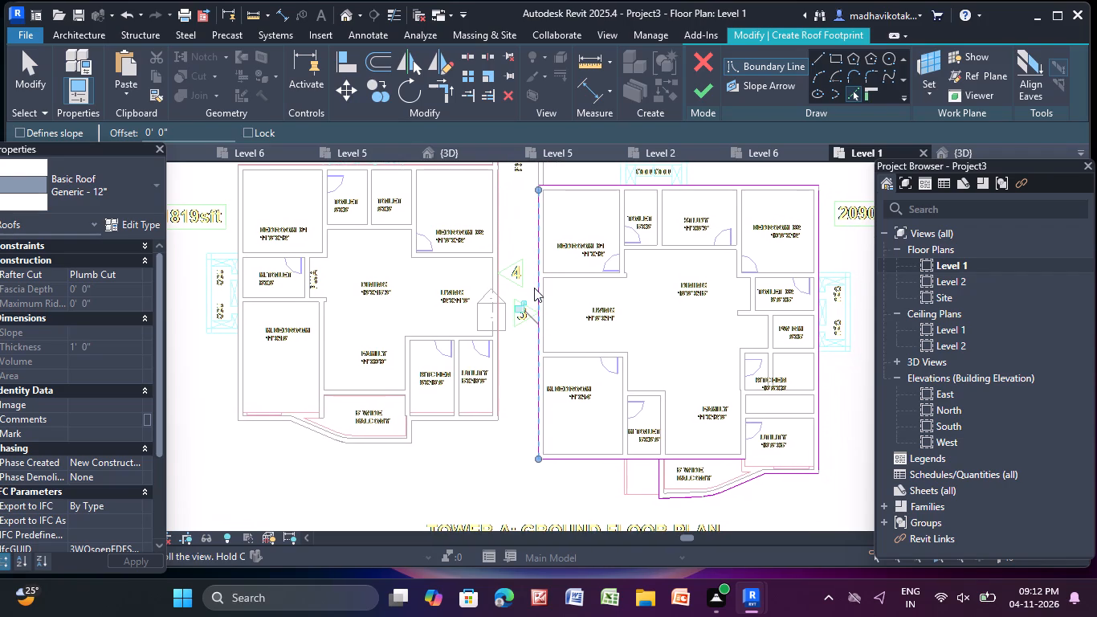
pyautogui.press('Escape')
pyautogui.press('Escape')
pyautogui.press('Escape')
pyautogui.press('Escape')
# Shorten the south boundary line's east end to meet the balcony's west boundary line beside the M.Toilet.
pyautogui.scroll(3, 650, 472)
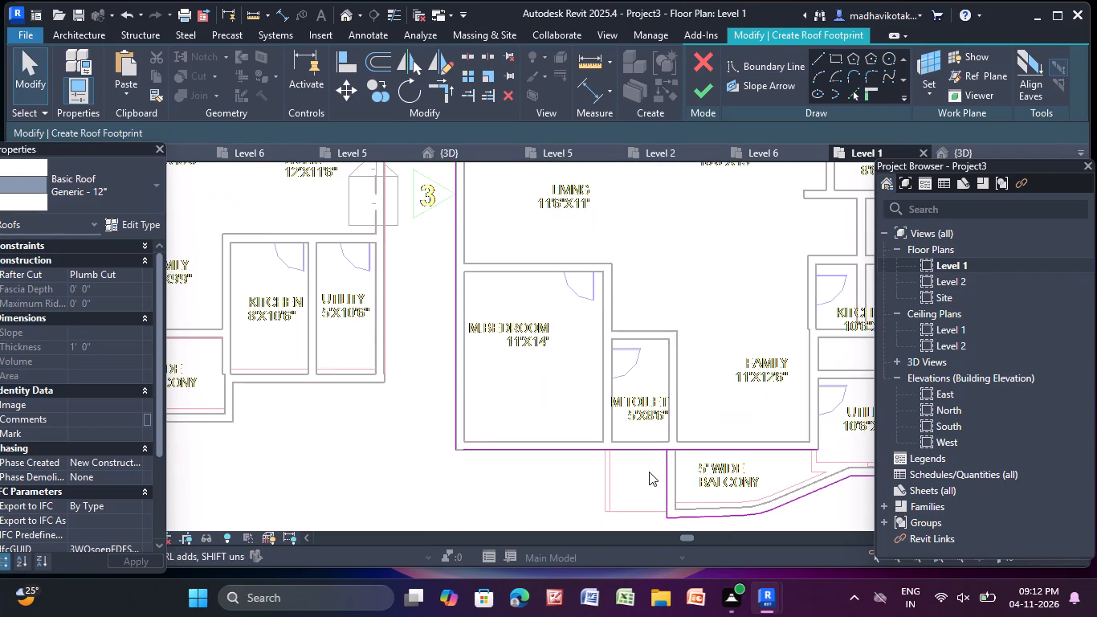
pyautogui.scroll(4, 649, 472)
pyautogui.moveTo(647, 472); pyautogui.dragTo(503, 381, button='middle')
pyautogui.click(611, 349)
pyautogui.scroll(1, 722, 350)
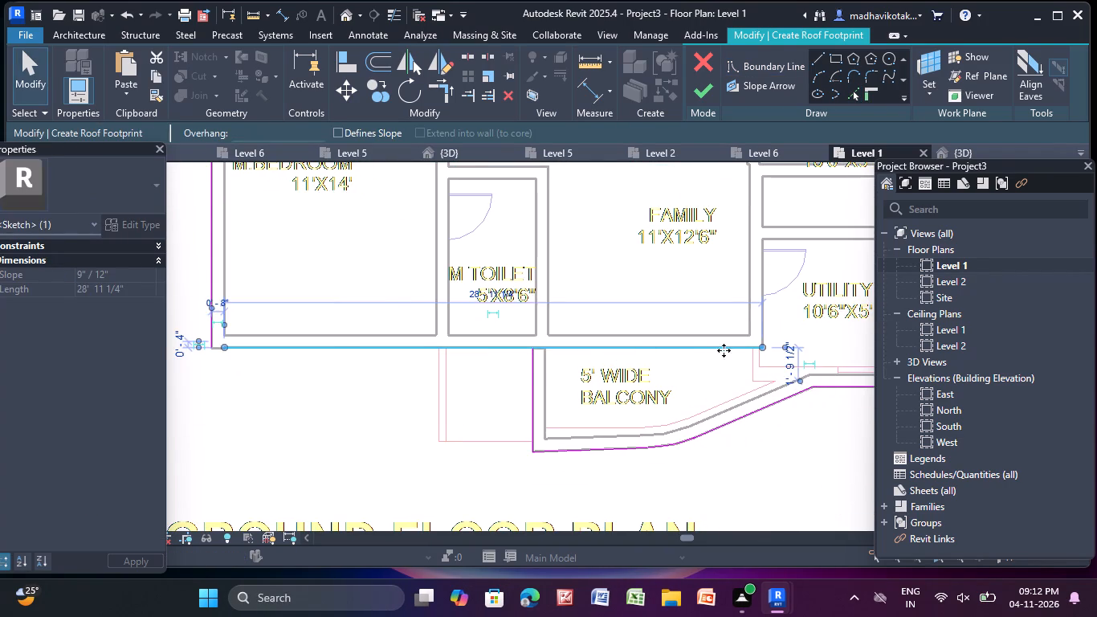
pyautogui.scroll(2, 724, 350)
pyautogui.moveTo(776, 345); pyautogui.dragTo(462, 364)
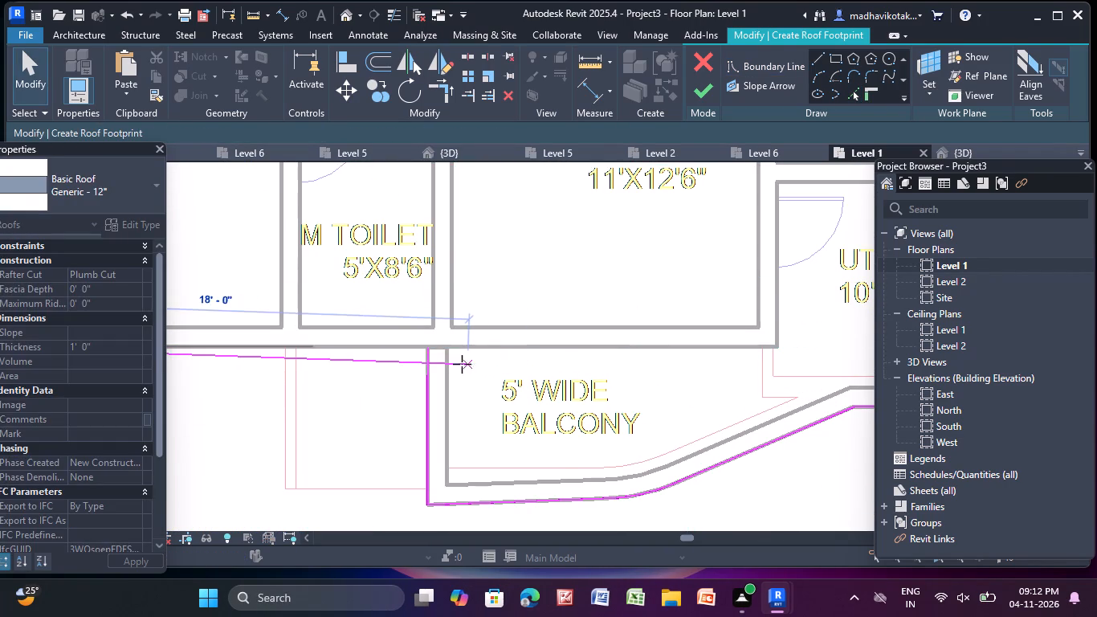
pyautogui.moveTo(462, 364); pyautogui.dragTo(430, 349)
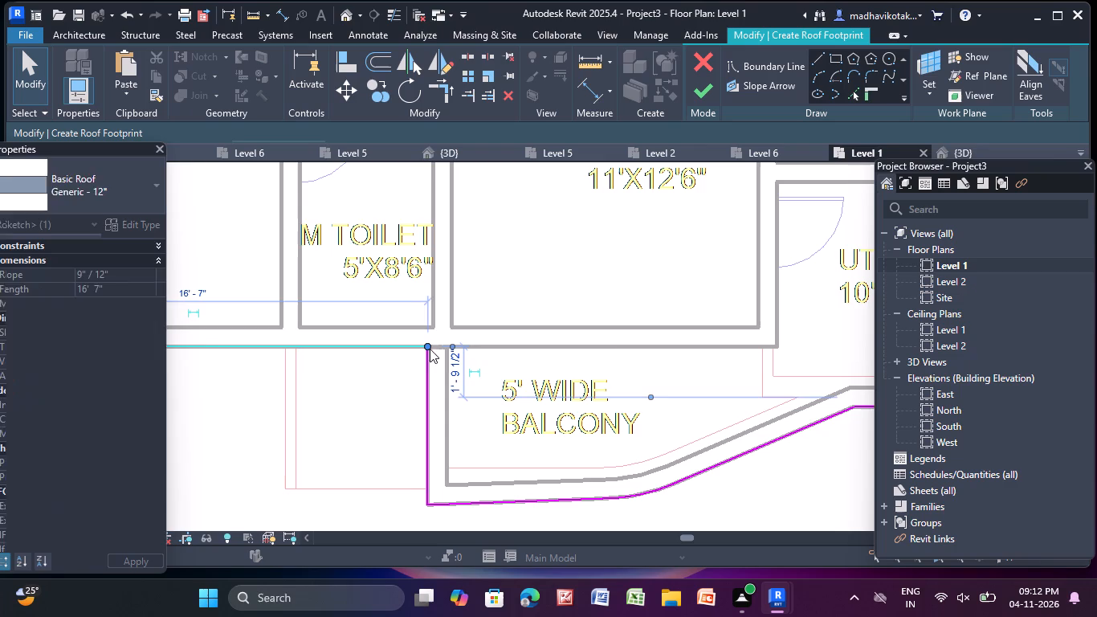
pyautogui.press('Escape')
# Extend the east boundary line's south end to the south boundary line at the utility's outer corner.
pyautogui.scroll(-6, 688, 353)
pyautogui.moveTo(835, 369); pyautogui.dragTo(581, 382, button='middle')
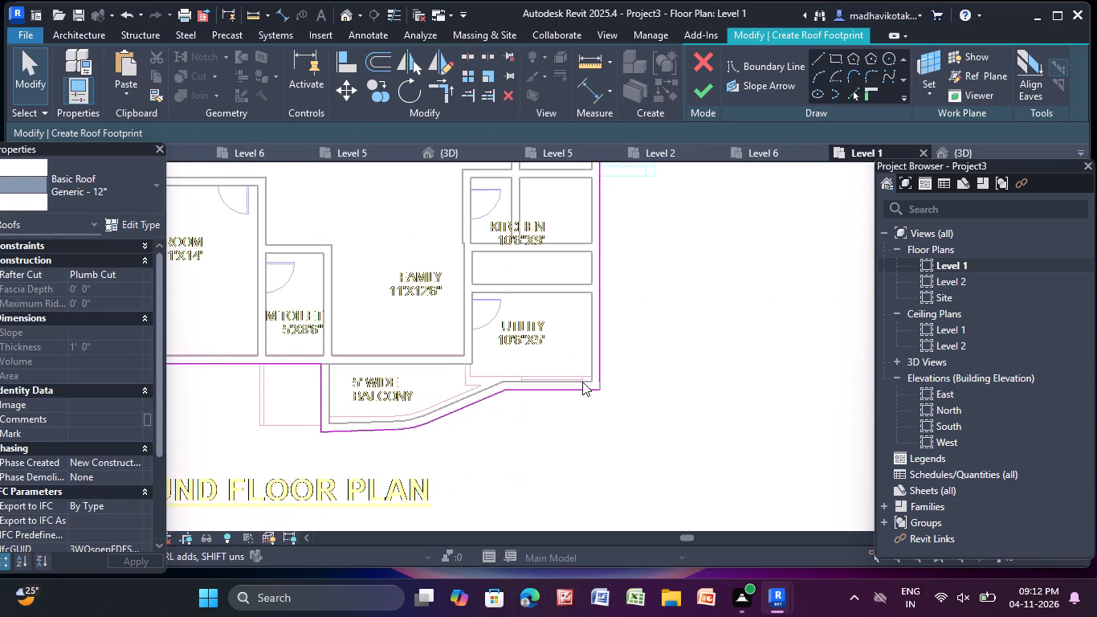
pyautogui.scroll(11, 605, 378)
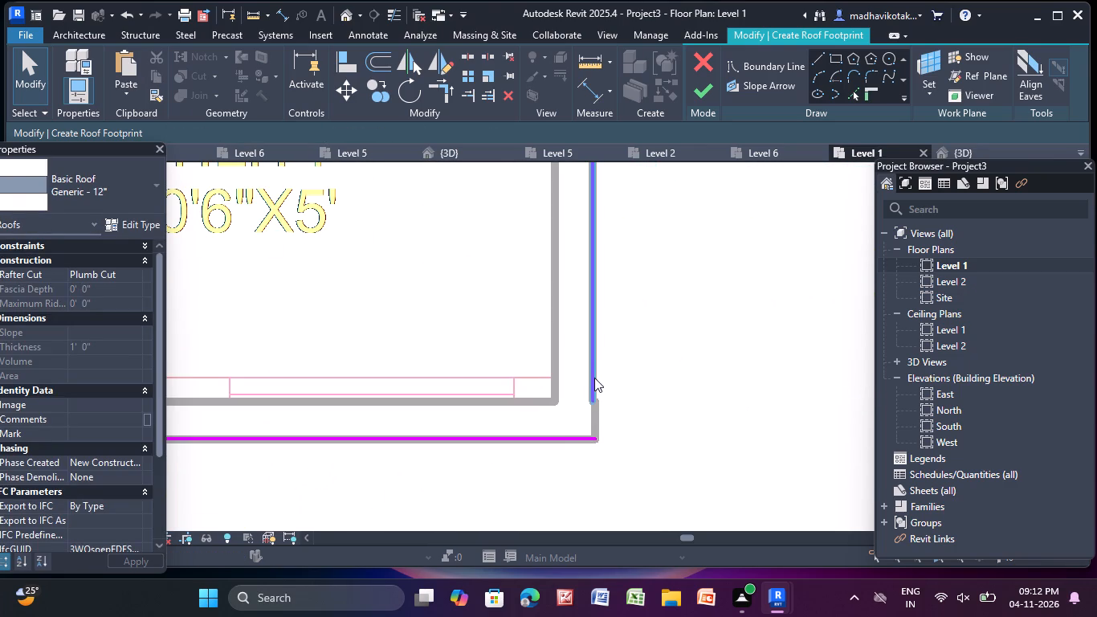
pyautogui.click(594, 378)
pyautogui.moveTo(596, 402); pyautogui.dragTo(570, 321, button='middle')
pyautogui.scroll(1, 596, 402)
pyautogui.scroll(4, 573, 334)
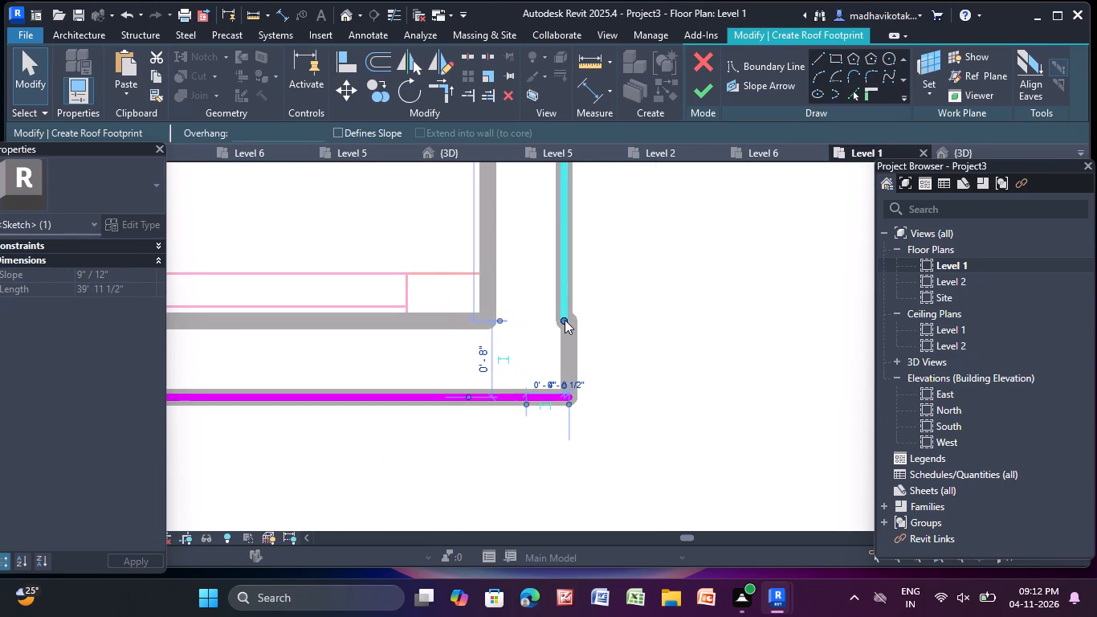
pyautogui.moveTo(565, 320); pyautogui.dragTo(566, 398)
pyautogui.press('Escape')
# Extend the corridor-side boundary line's north end to meet the north boundary line at Bedroom 01's corner.
pyautogui.scroll(-7, 607, 347)
pyautogui.scroll(-14, 438, 298)
pyautogui.moveTo(428, 293); pyautogui.dragTo(425, 309, button='middle')
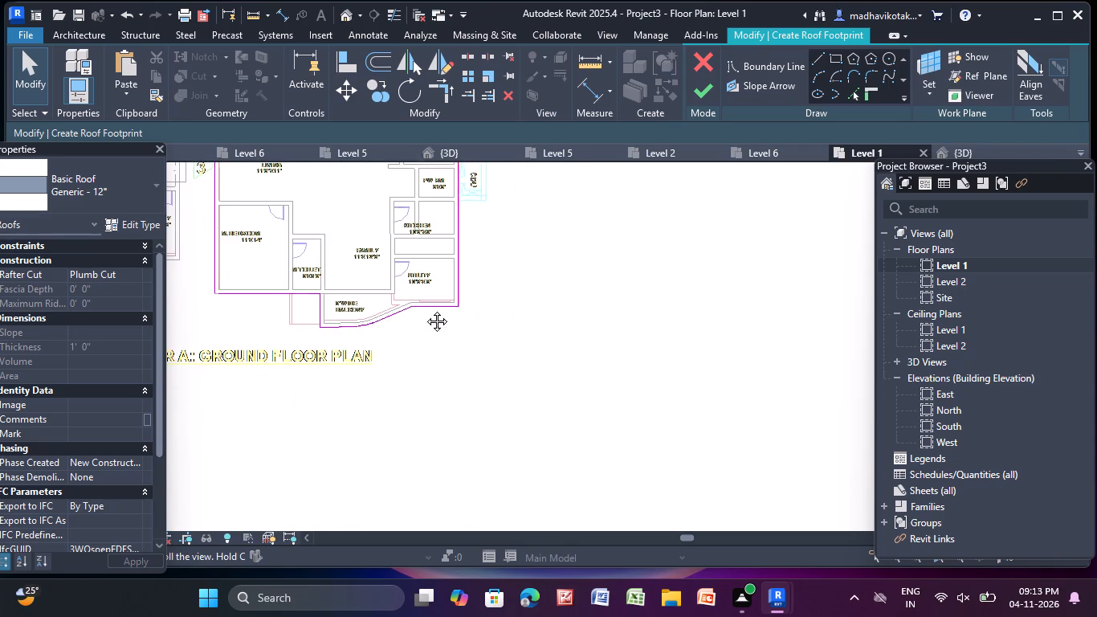
pyautogui.moveTo(425, 309); pyautogui.dragTo(603, 547, button='middle')
pyautogui.moveTo(607, 545); pyautogui.dragTo(636, 540, button='middle')
pyautogui.scroll(4, 356, 328)
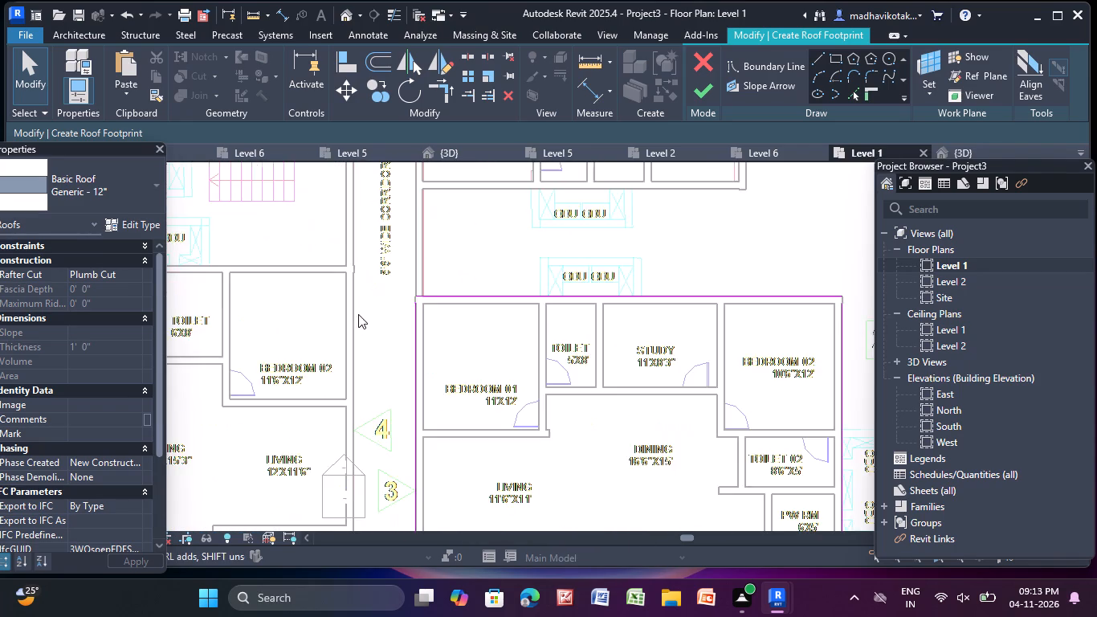
pyautogui.scroll(9, 391, 294)
pyautogui.scroll(6, 470, 282)
pyautogui.scroll(5, 470, 389)
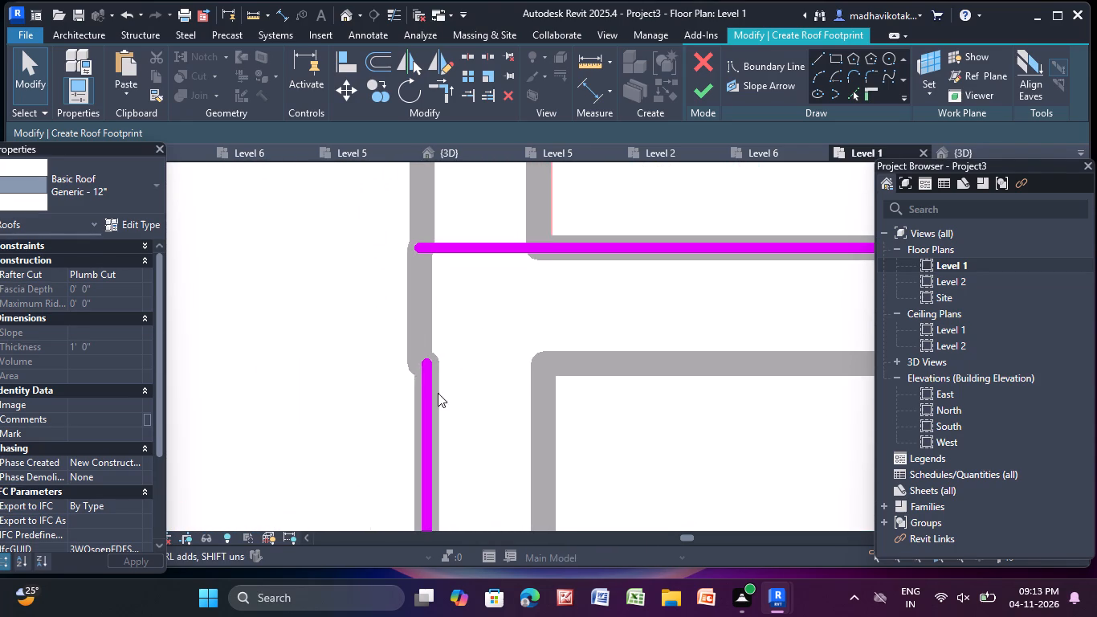
pyautogui.click(423, 379)
pyautogui.moveTo(426, 360); pyautogui.dragTo(430, 319)
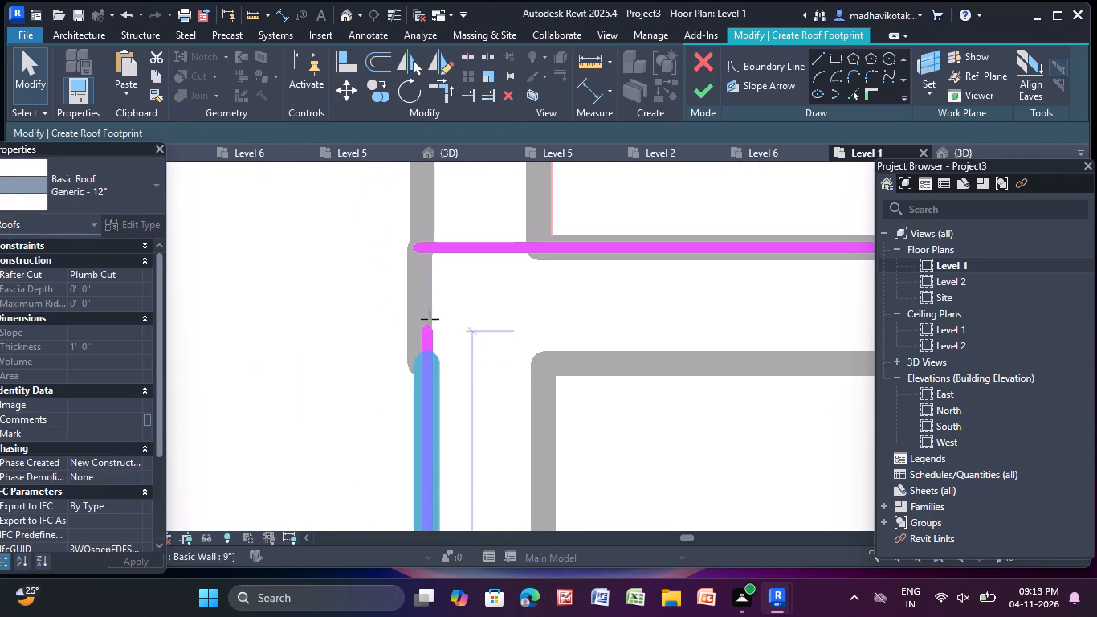
pyautogui.moveTo(430, 319); pyautogui.dragTo(418, 249)
pyautogui.press('Escape')
# Extend the east boundary line's north end to the north boundary line at Bedroom 02's corner.
pyautogui.scroll(-7, 590, 251)
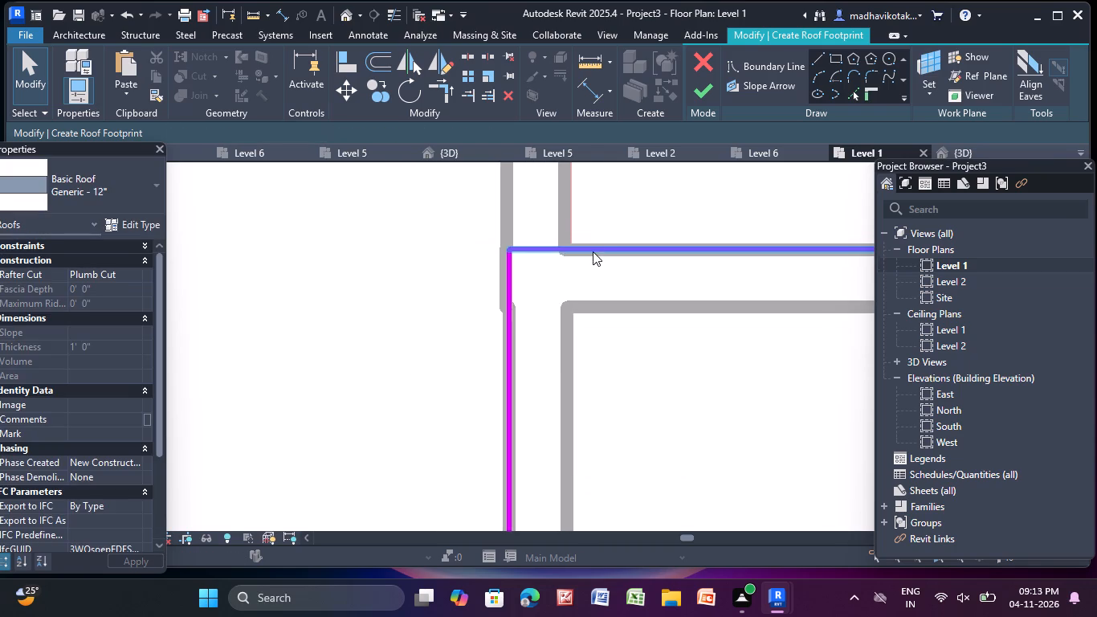
pyautogui.scroll(-14, 594, 247)
pyautogui.moveTo(692, 288); pyautogui.dragTo(251, 339, button='middle')
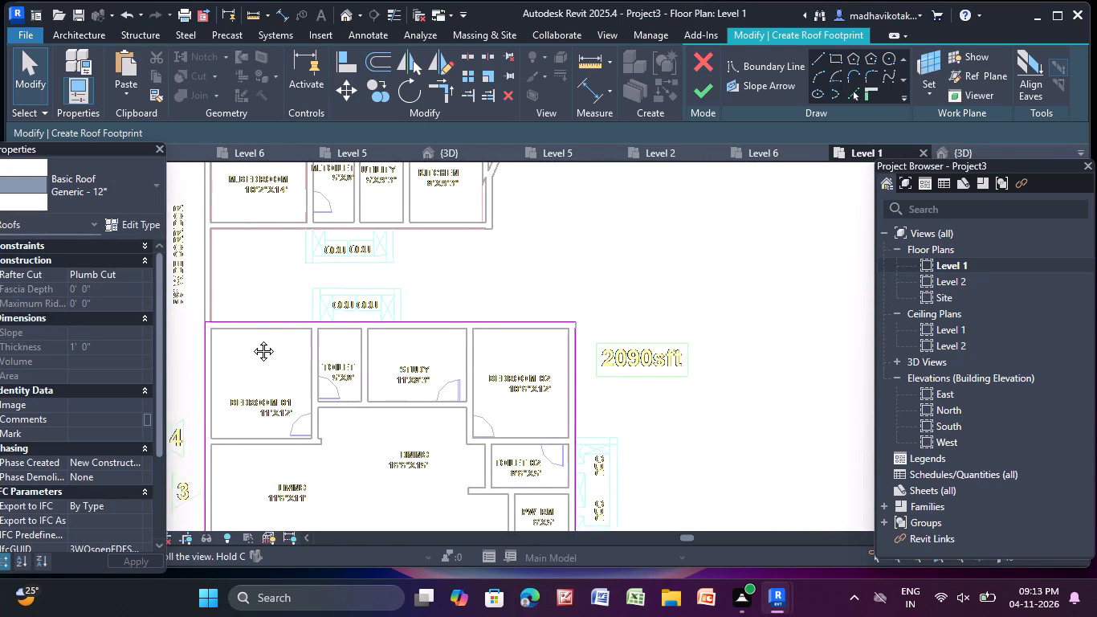
pyautogui.moveTo(251, 339); pyautogui.dragTo(251, 338, button='middle')
pyautogui.scroll(3, 496, 347)
pyautogui.scroll(14, 602, 313)
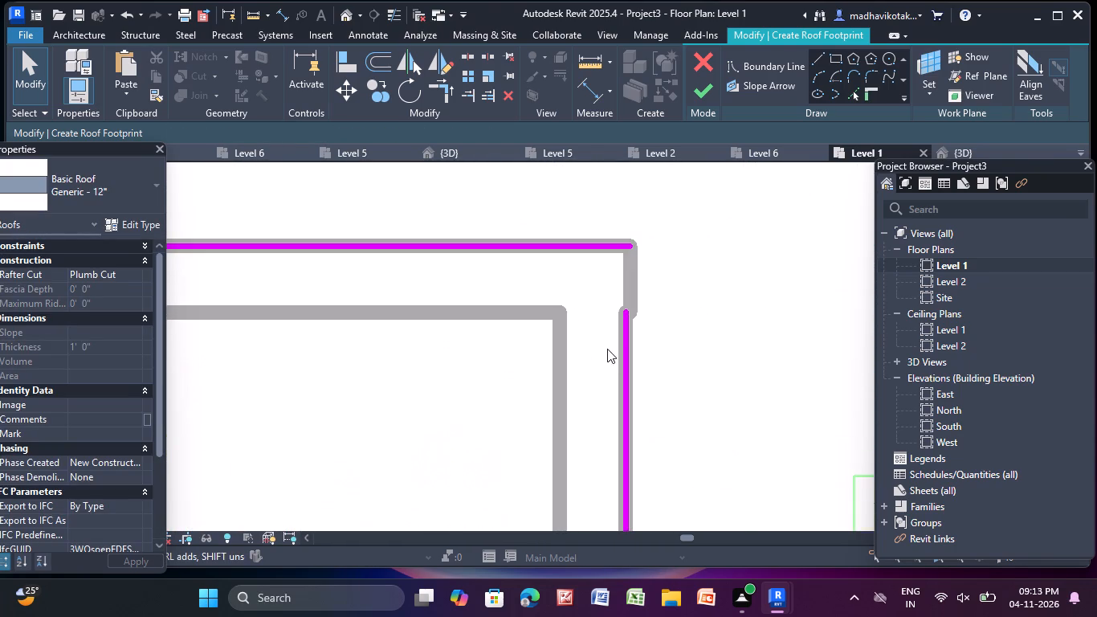
pyautogui.click(625, 340)
pyautogui.moveTo(615, 332); pyautogui.dragTo(589, 376, button='middle')
pyautogui.scroll(6, 589, 376)
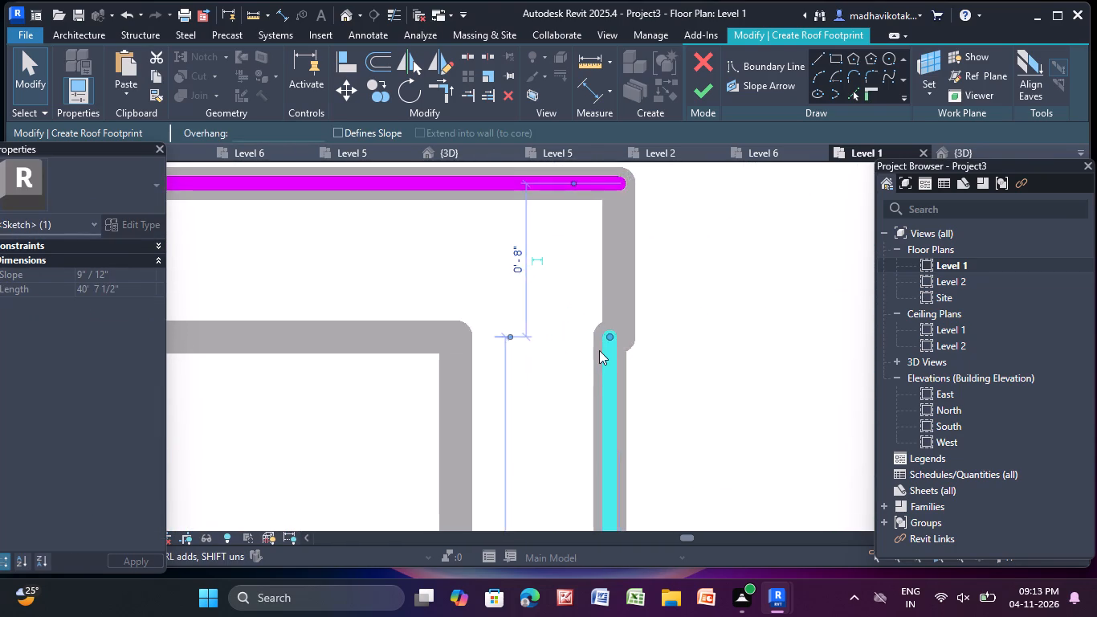
pyautogui.scroll(3, 599, 350)
pyautogui.scroll(-2, 604, 341)
pyautogui.moveTo(604, 341); pyautogui.dragTo(587, 474, button='middle')
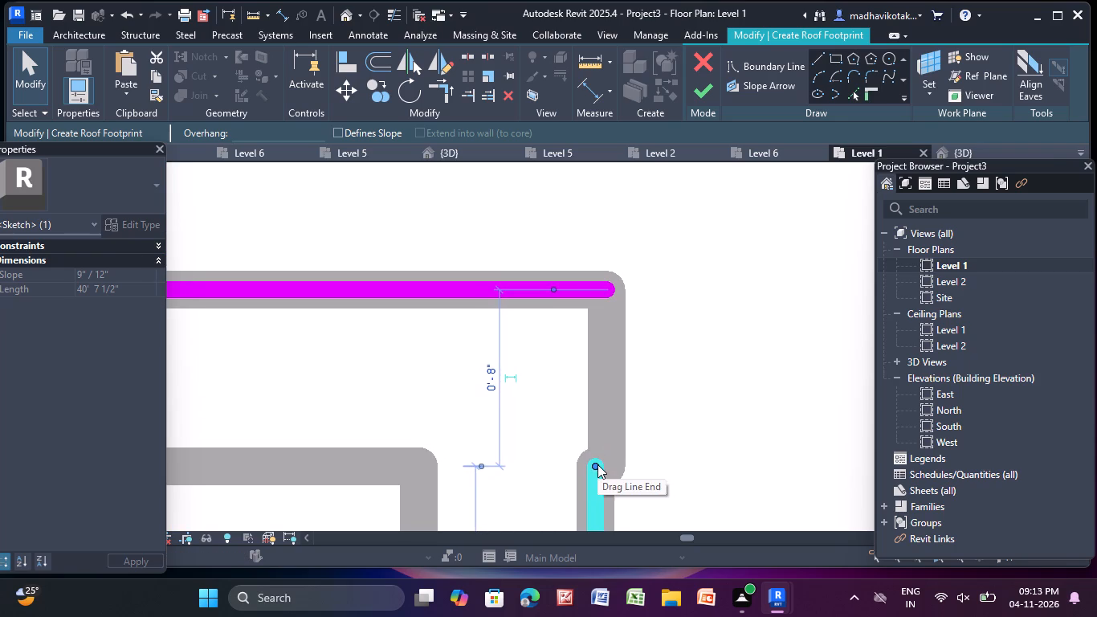
pyautogui.moveTo(593, 465); pyautogui.dragTo(578, 292)
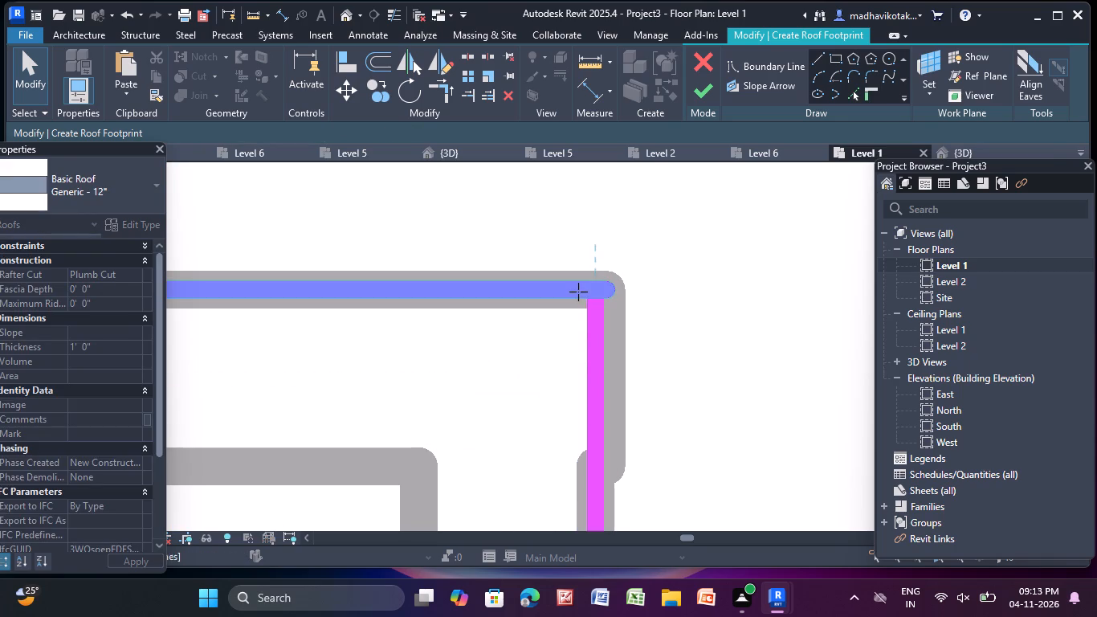
pyautogui.moveTo(578, 292); pyautogui.dragTo(579, 288)
pyautogui.click(613, 255)
# Extend unit 3's south boundary line's west end to meet the corridor-side boundary line at the M.Bedroom corner.
pyautogui.scroll(-15, 597, 250)
pyautogui.scroll(-13, 587, 239)
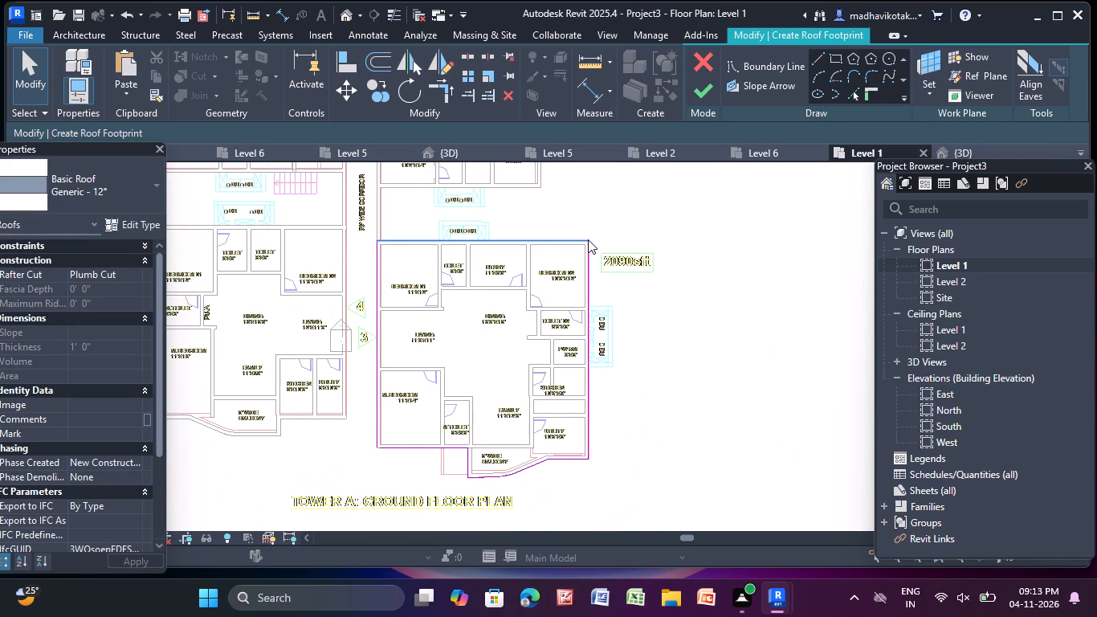
pyautogui.scroll(4, 343, 505)
pyautogui.scroll(5, 396, 425)
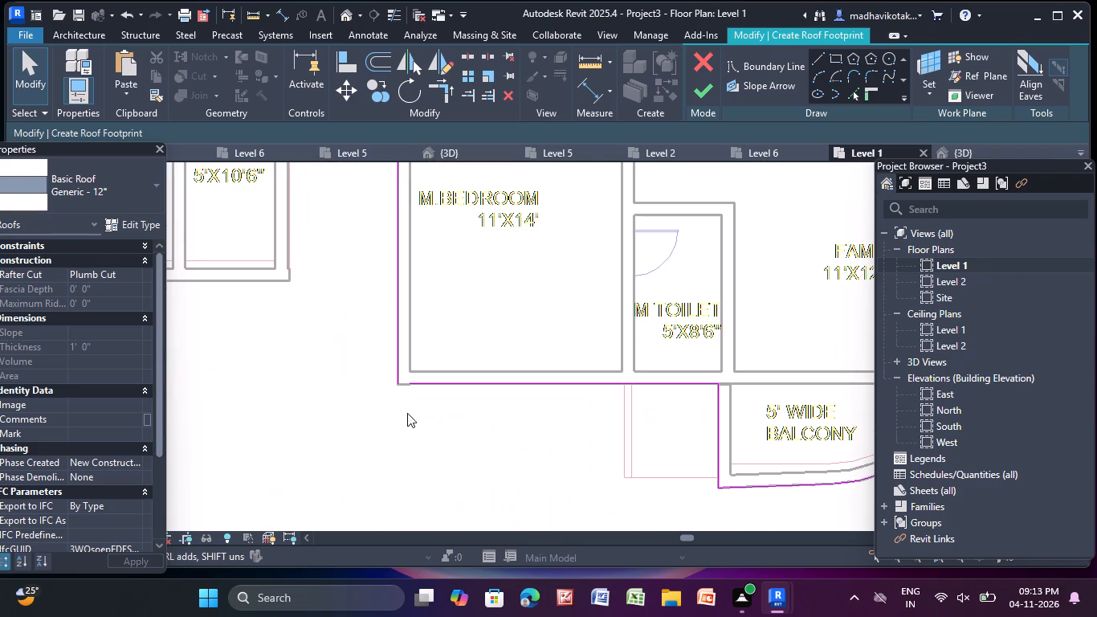
pyautogui.scroll(4, 462, 384)
pyautogui.click(407, 385)
pyautogui.scroll(3, 387, 386)
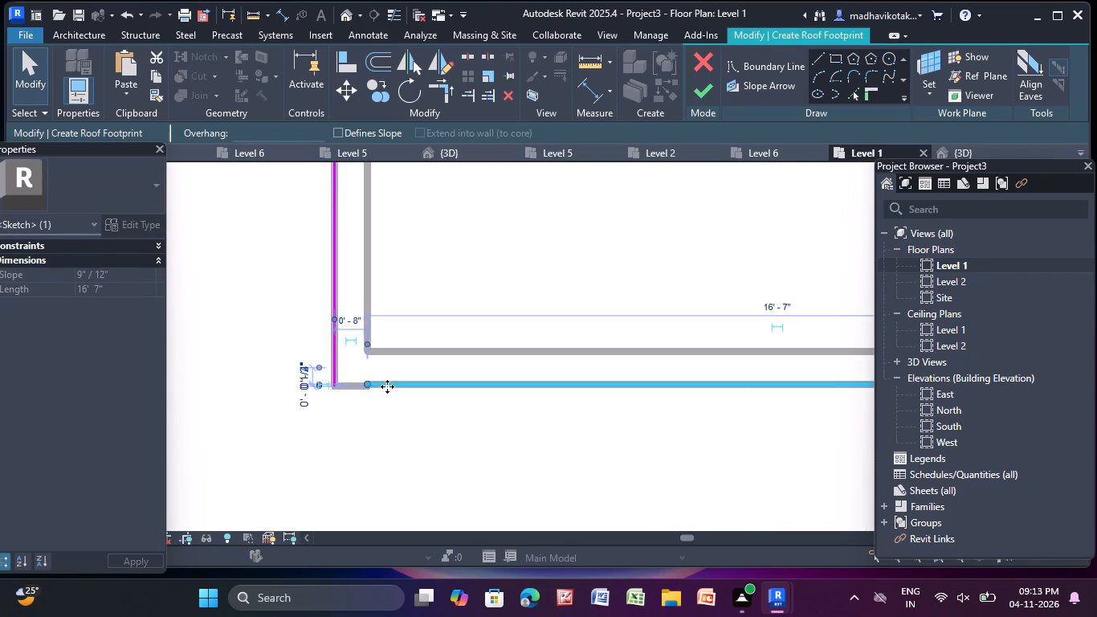
pyautogui.scroll(10, 387, 386)
pyautogui.moveTo(376, 361); pyautogui.dragTo(348, 361)
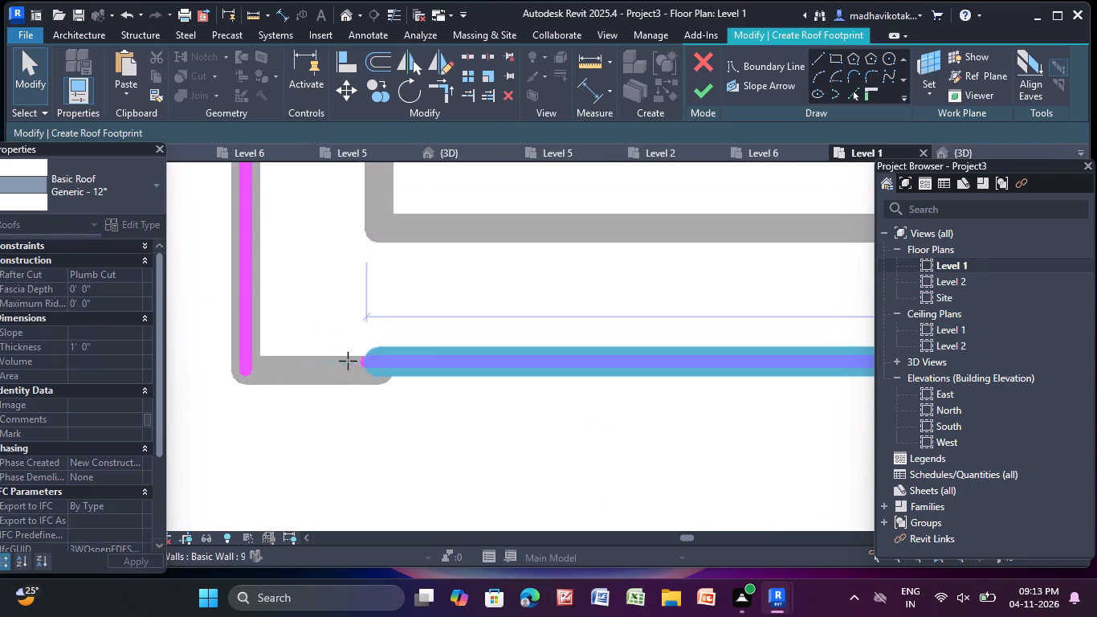
pyautogui.moveTo(348, 361); pyautogui.dragTo(244, 370)
pyautogui.press('Escape')
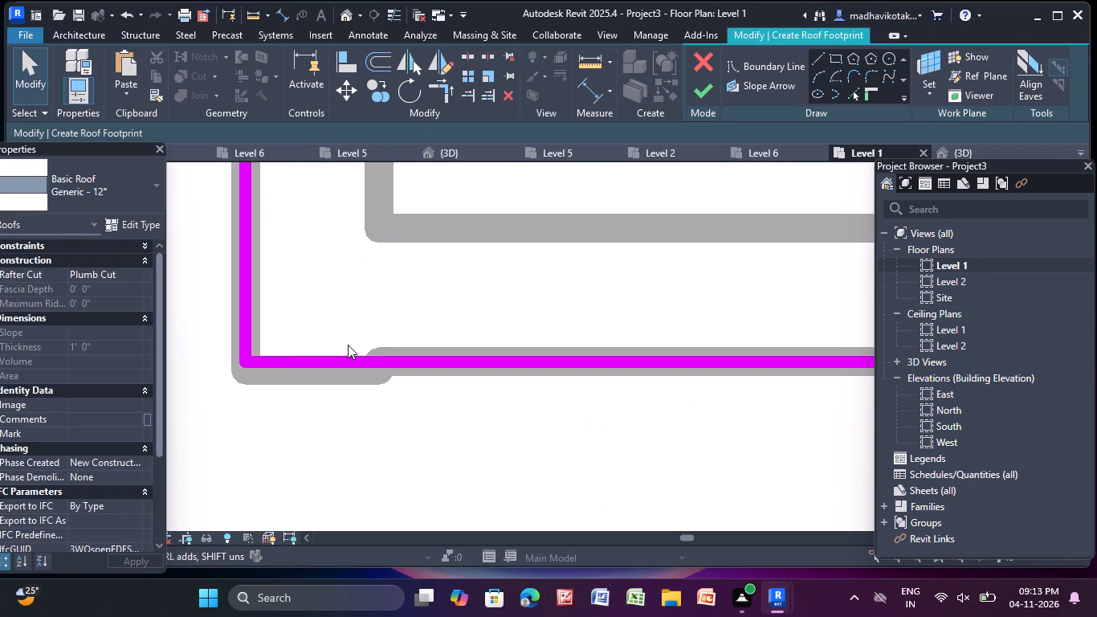
# Finish the footprint sketch to create unit 3's roof.
pyautogui.scroll(-7, 348, 345)
pyautogui.scroll(-9, 462, 340)
pyautogui.moveTo(453, 341); pyautogui.dragTo(341, 341, button='middle')
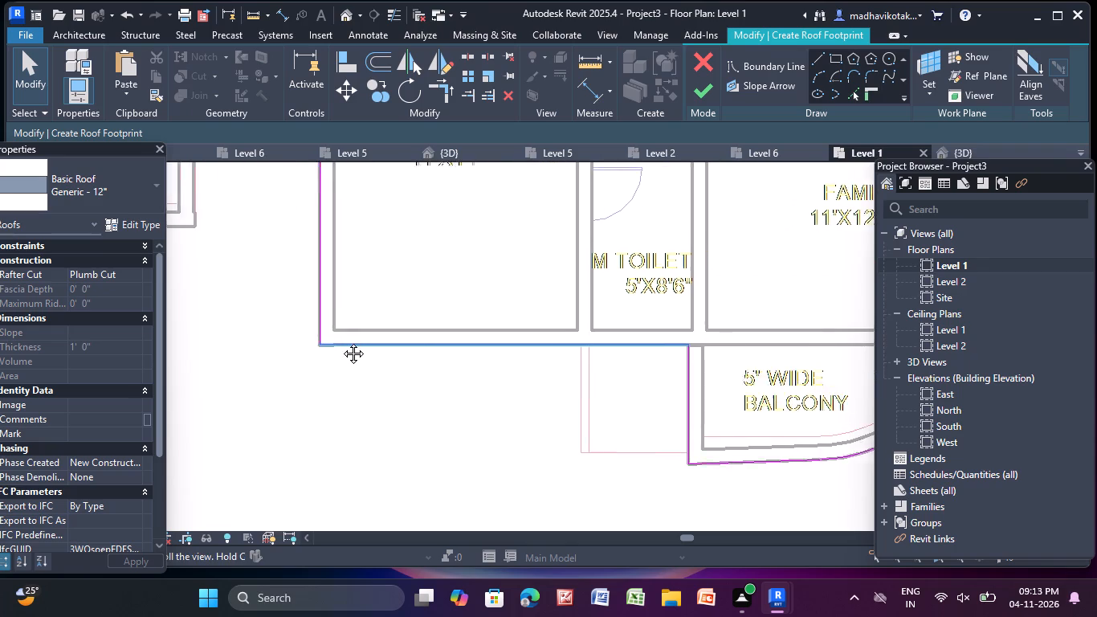
pyautogui.moveTo(341, 341); pyautogui.dragTo(206, 329, button='middle')
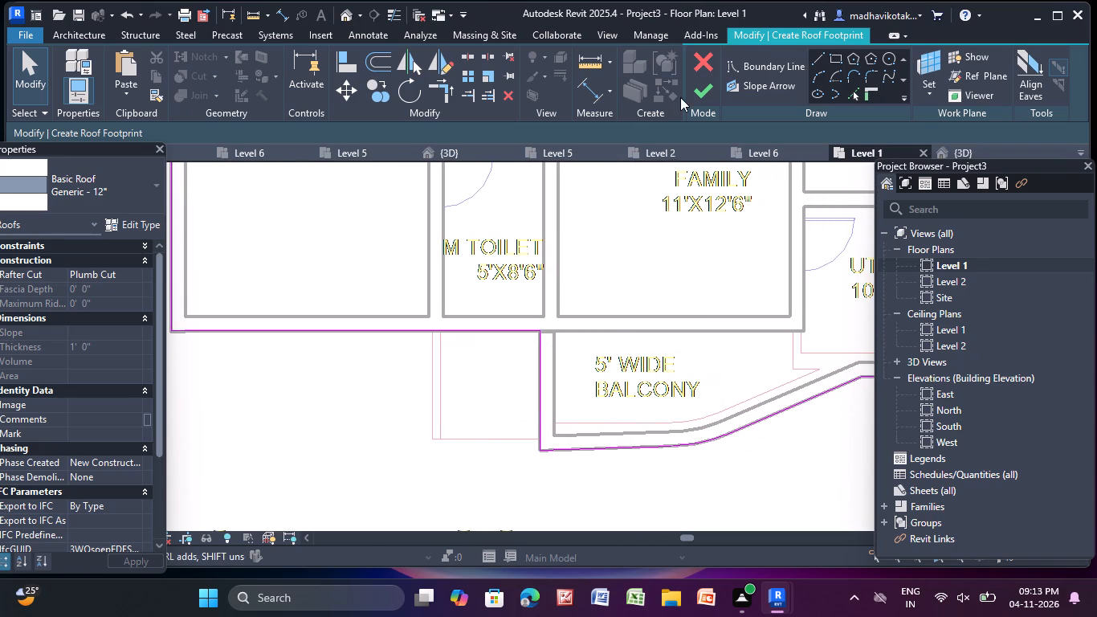
pyautogui.click(698, 88)
# Start a footprint roof for unit 2, assigned to Level 2, and pick the corridor-side and south outer wall lines as boundaries.
pyautogui.scroll(-6, 469, 221)
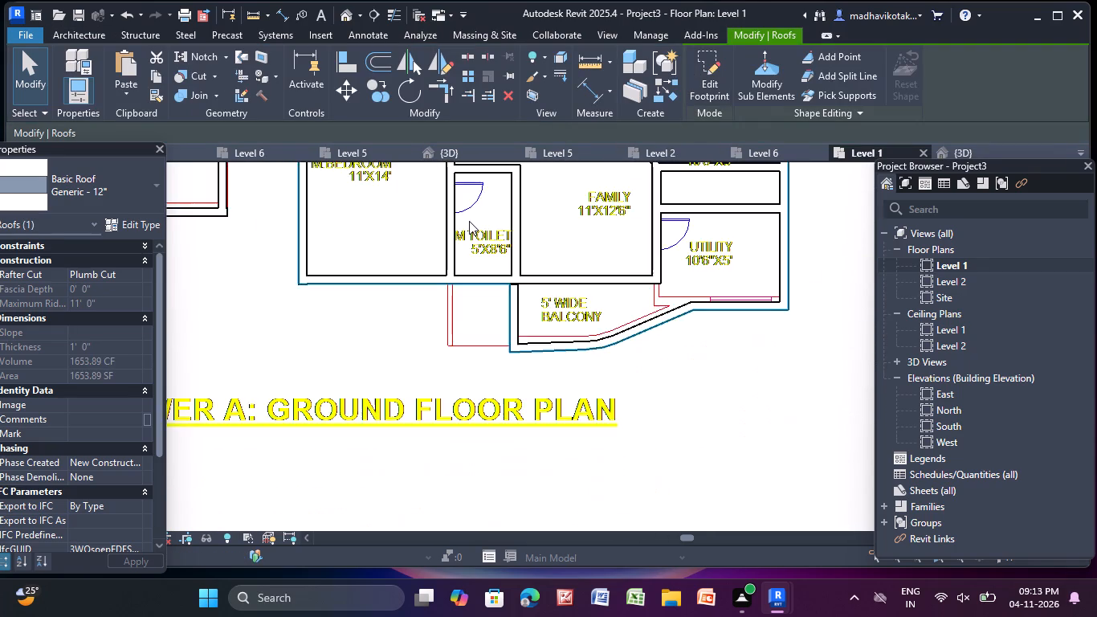
pyautogui.scroll(-5, 469, 221)
pyautogui.moveTo(463, 231); pyautogui.dragTo(532, 544, button='middle')
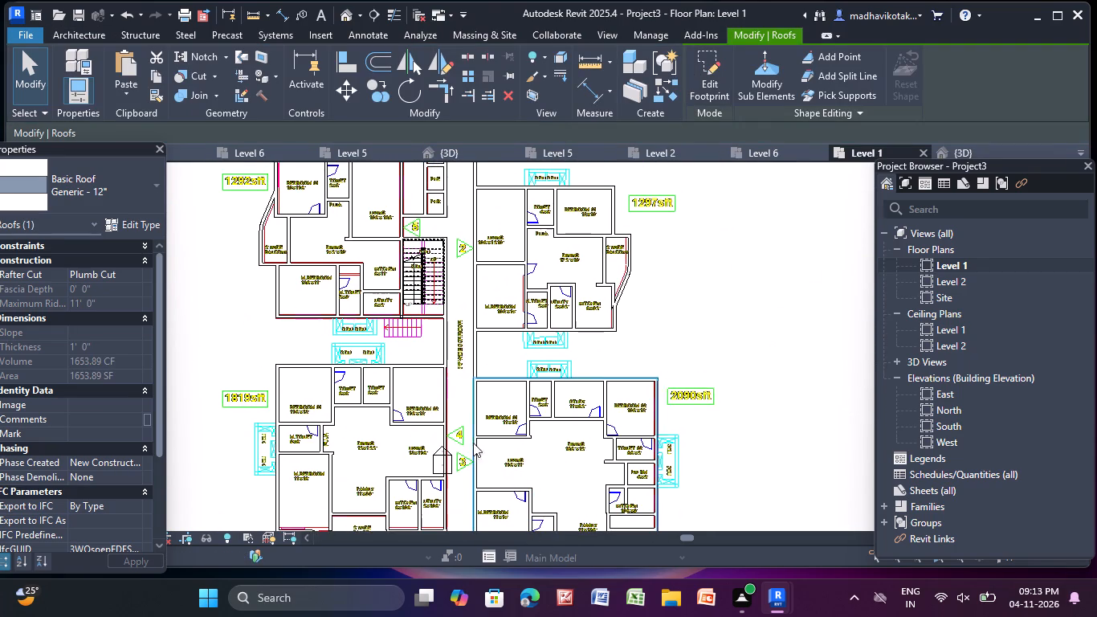
pyautogui.moveTo(437, 345); pyautogui.dragTo(470, 427, button='middle')
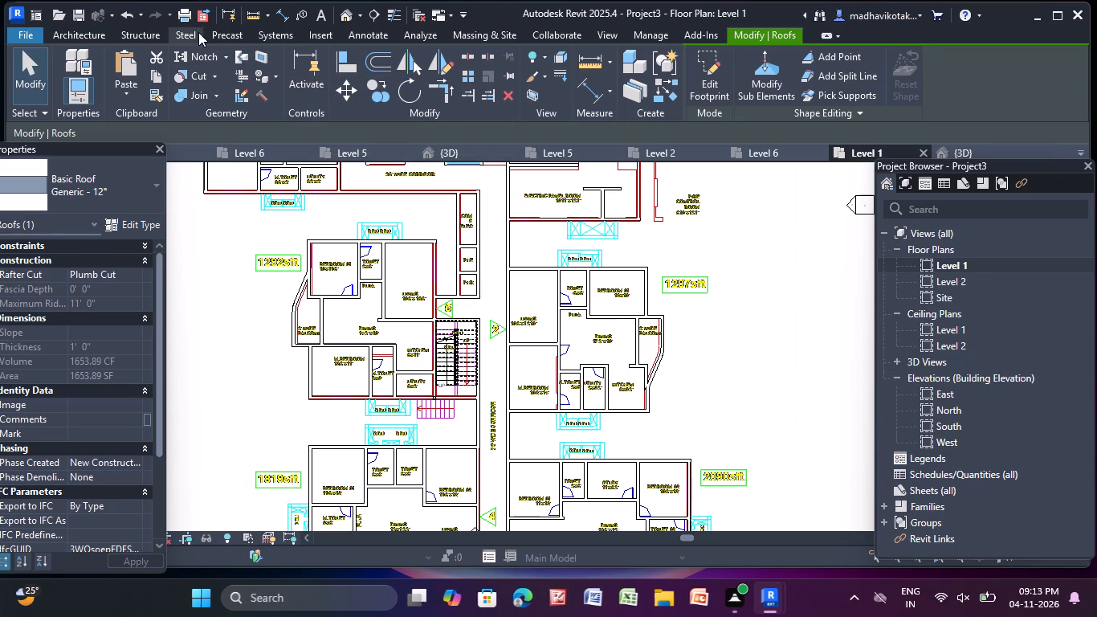
pyautogui.click(104, 35)
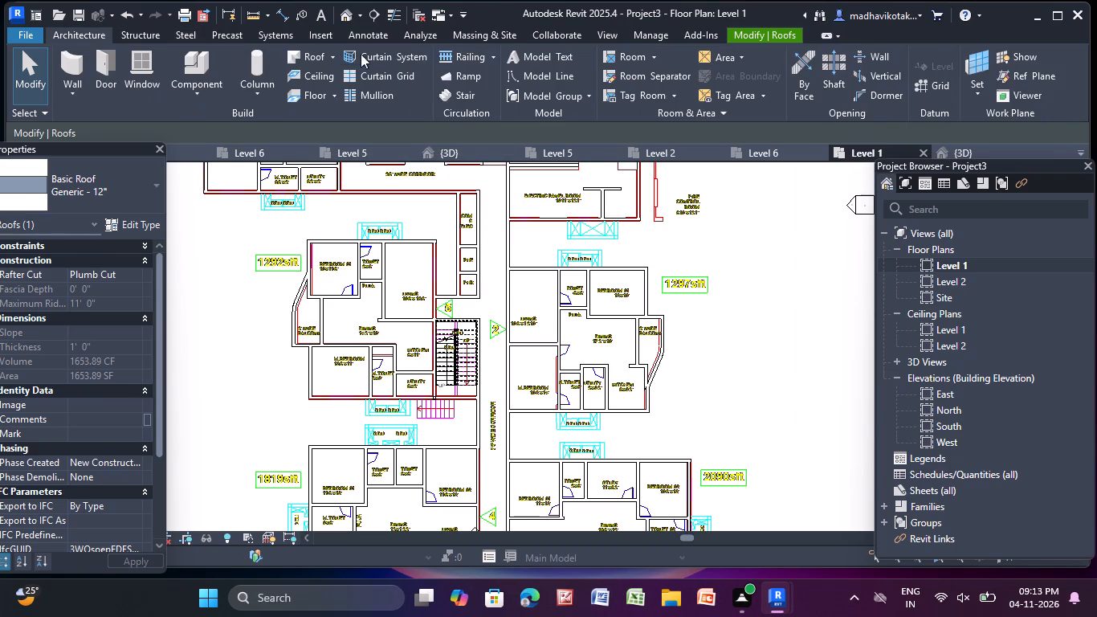
pyautogui.click(316, 55)
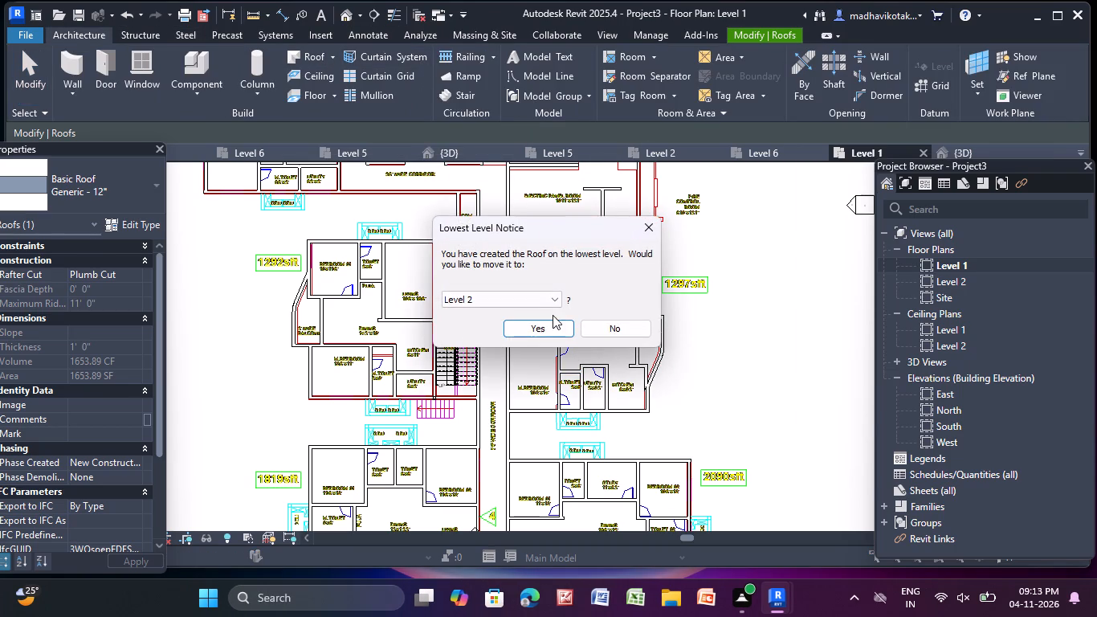
pyautogui.click(537, 332)
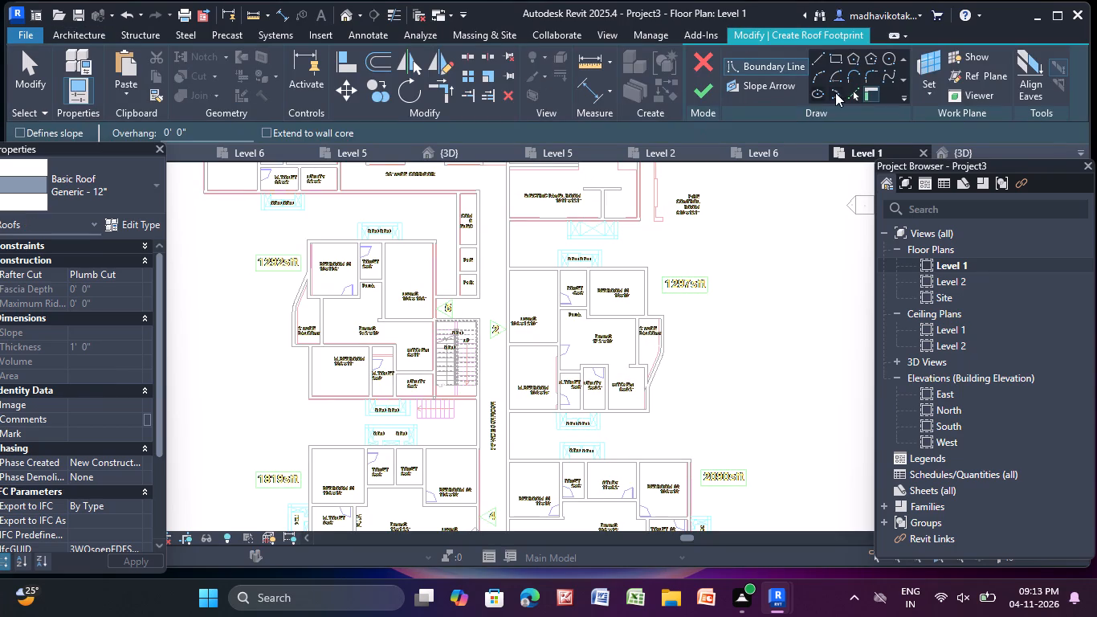
pyautogui.click(848, 90)
pyautogui.scroll(5, 490, 429)
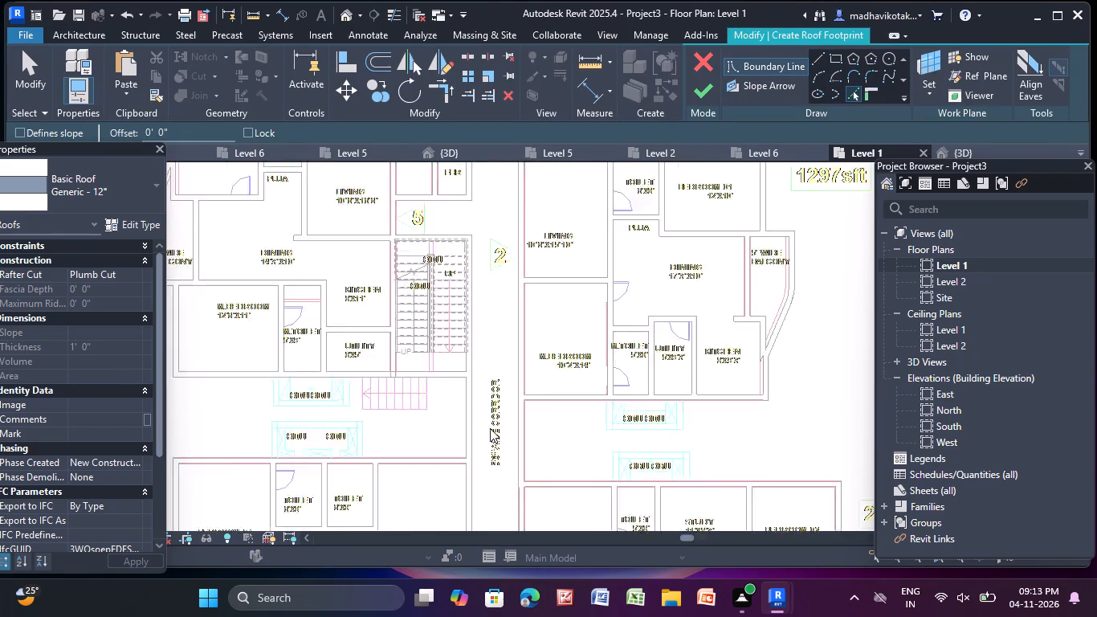
pyautogui.scroll(5, 490, 428)
pyautogui.click(543, 351)
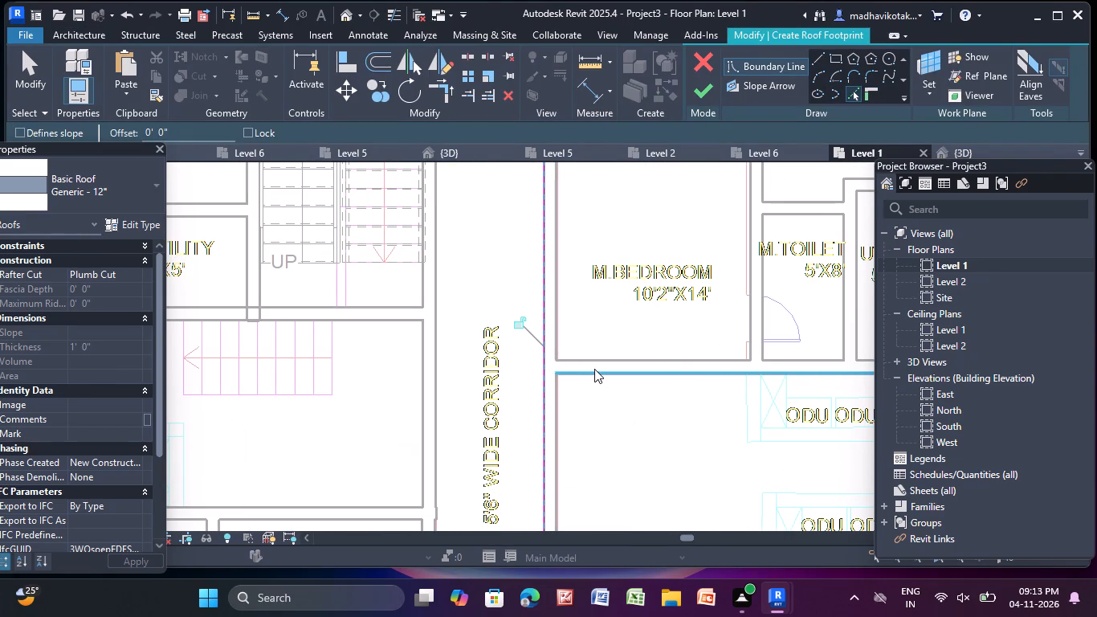
pyautogui.click(595, 372)
# Pick unit 2's outer kitchen wall line and the balcony's angled, curved, east and north outer edges as roof boundaries.
pyautogui.scroll(-6, 634, 378)
pyautogui.moveTo(730, 429); pyautogui.dragTo(456, 441, button='middle')
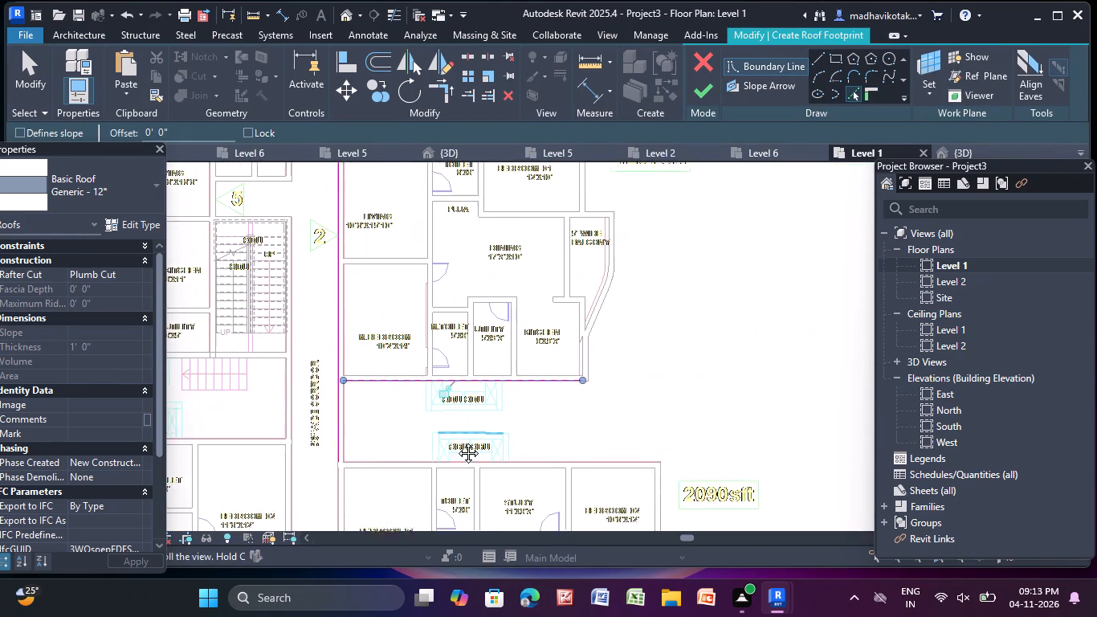
pyautogui.moveTo(456, 441); pyautogui.dragTo(445, 448, button='middle')
pyautogui.scroll(4, 519, 398)
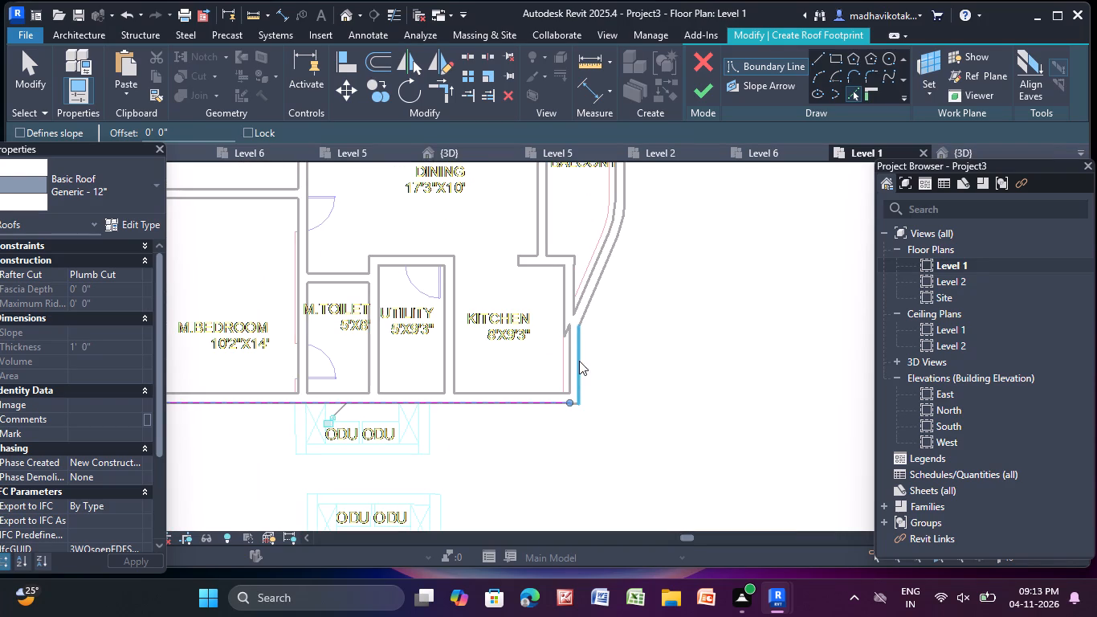
pyautogui.click(577, 361)
pyautogui.click(599, 289)
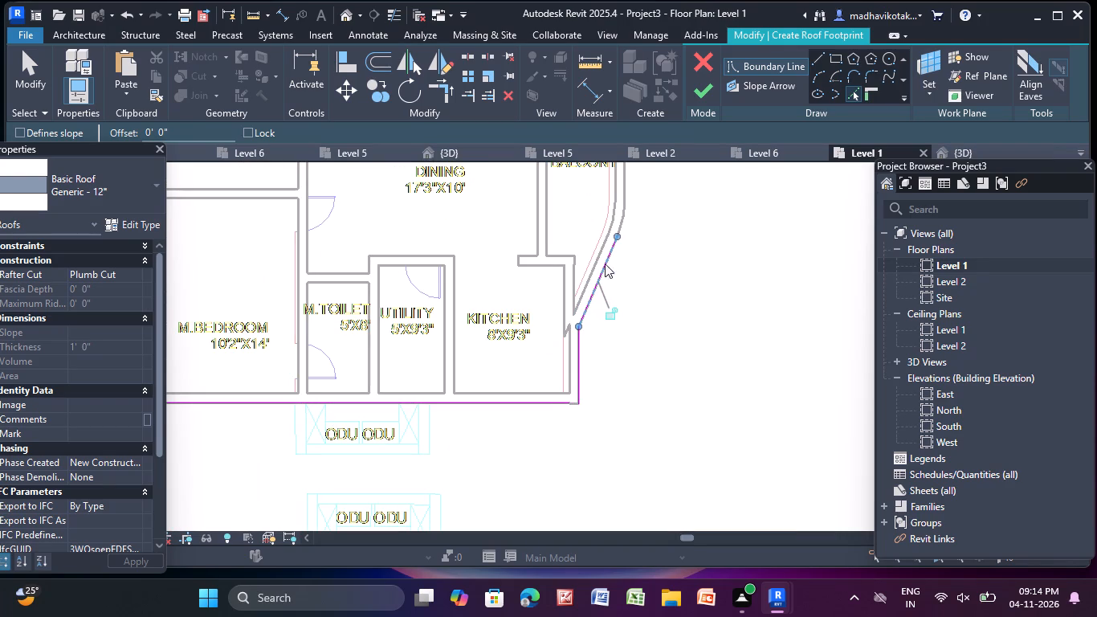
pyautogui.click(623, 218)
pyautogui.moveTo(622, 226); pyautogui.dragTo(619, 404, button='middle')
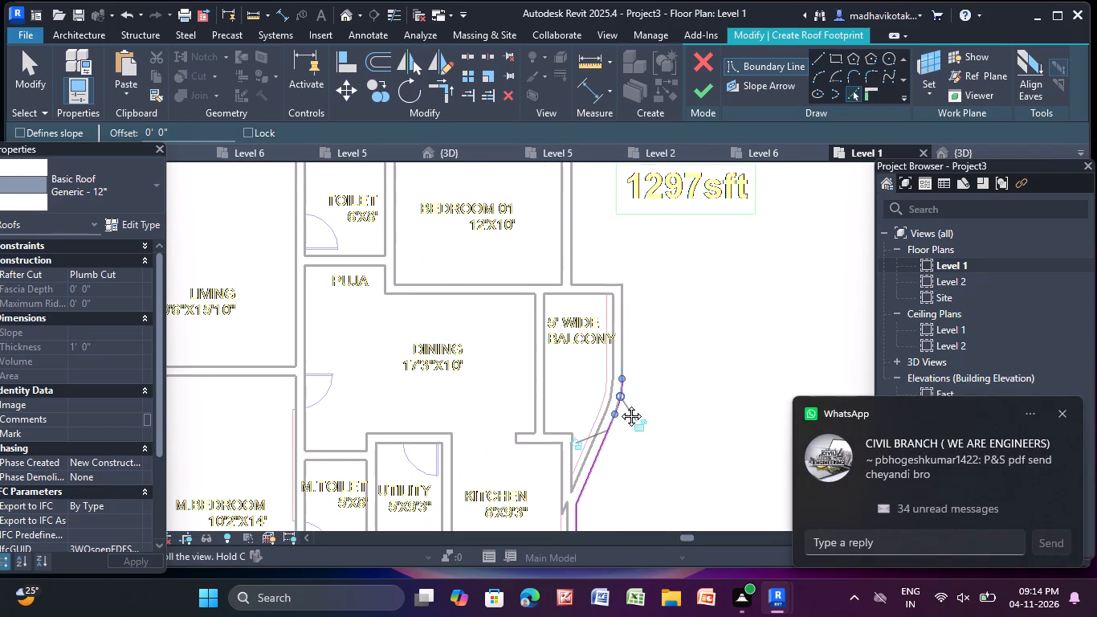
pyautogui.moveTo(619, 404); pyautogui.dragTo(618, 403, button='middle')
pyautogui.scroll(2, 614, 384)
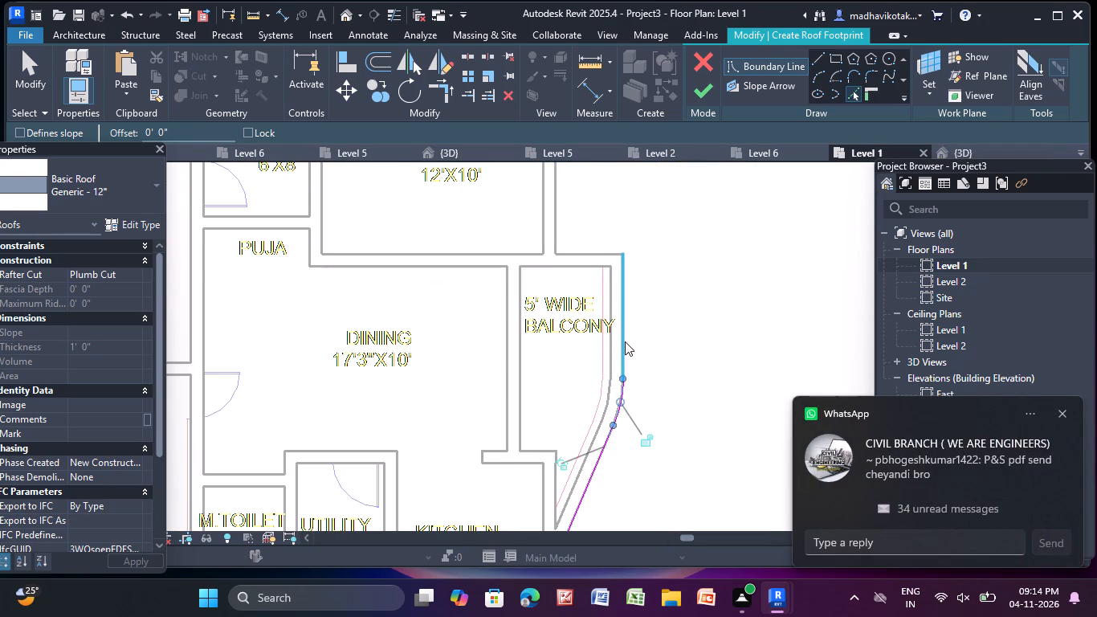
pyautogui.click(625, 341)
pyautogui.click(593, 255)
# Pick Bedroom 01's outer east wall line and unit 2's outer north wall line as roof boundaries.
pyautogui.moveTo(593, 255); pyautogui.dragTo(586, 272, button='middle')
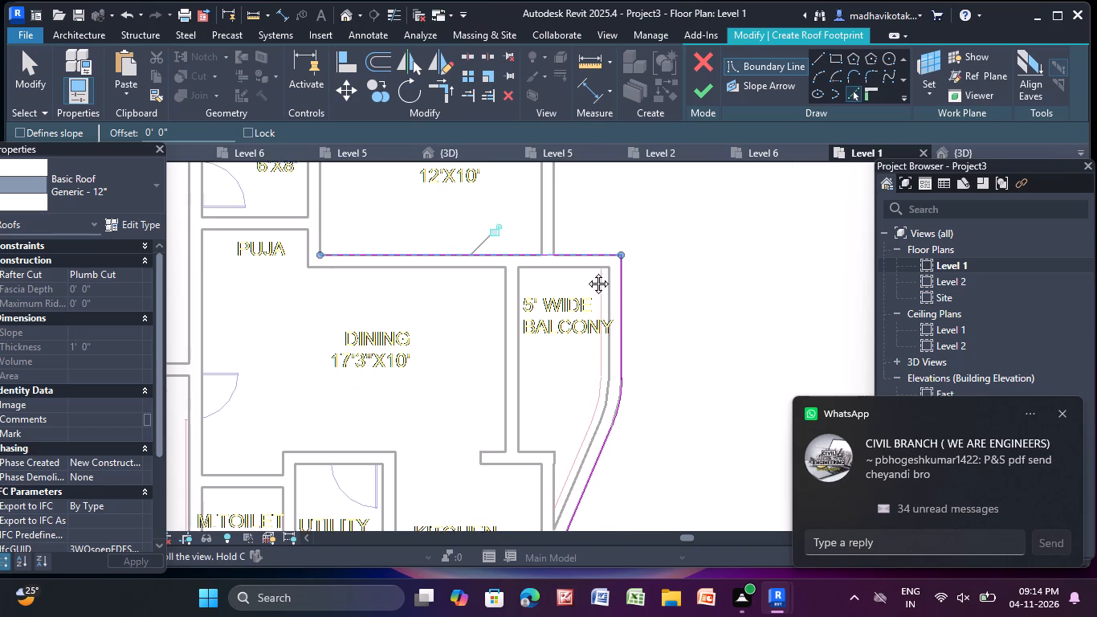
pyautogui.moveTo(586, 272); pyautogui.dragTo(584, 479, button='middle')
pyautogui.click(550, 393)
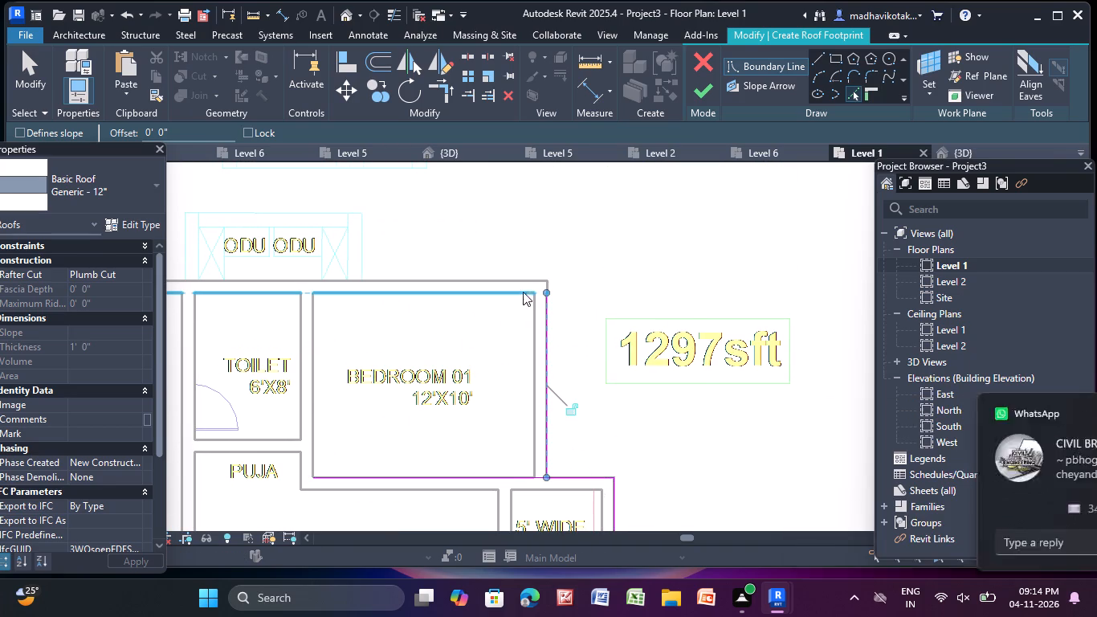
pyautogui.click(520, 284)
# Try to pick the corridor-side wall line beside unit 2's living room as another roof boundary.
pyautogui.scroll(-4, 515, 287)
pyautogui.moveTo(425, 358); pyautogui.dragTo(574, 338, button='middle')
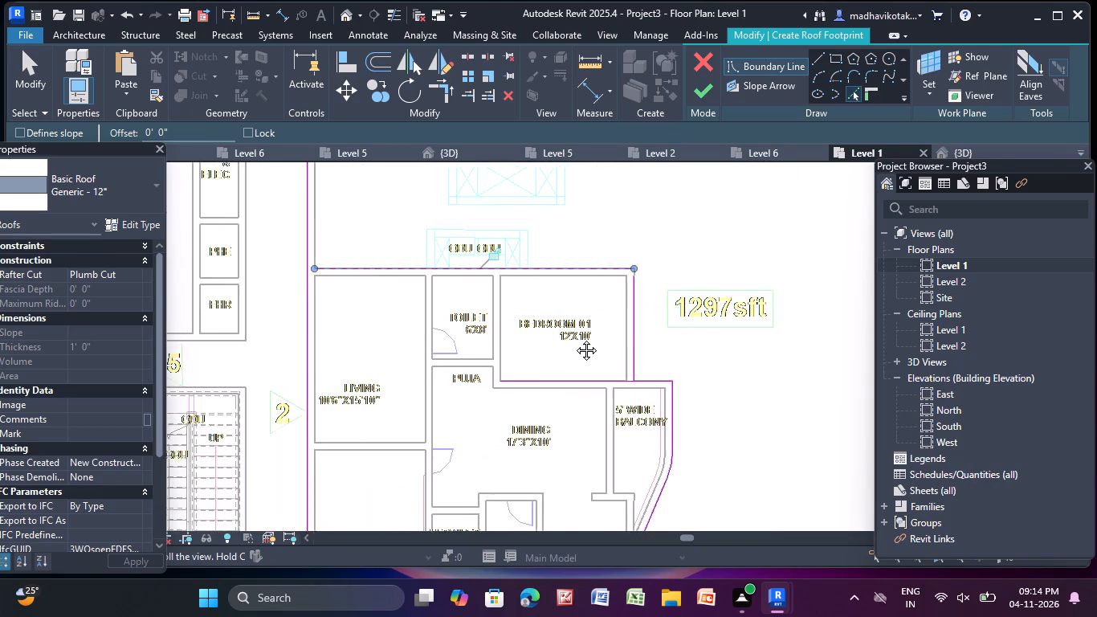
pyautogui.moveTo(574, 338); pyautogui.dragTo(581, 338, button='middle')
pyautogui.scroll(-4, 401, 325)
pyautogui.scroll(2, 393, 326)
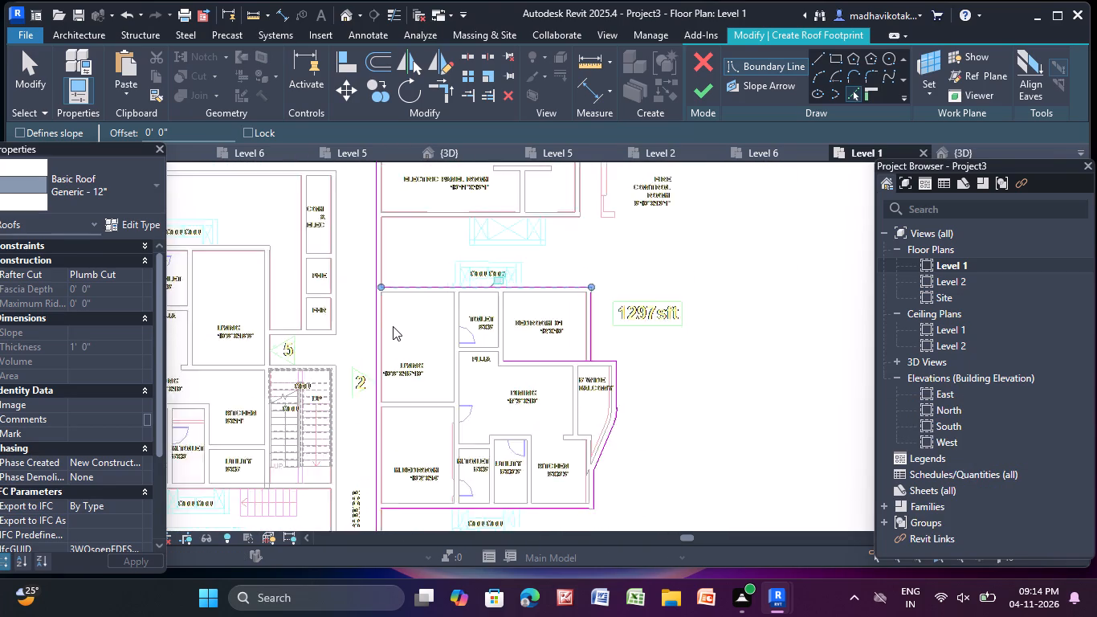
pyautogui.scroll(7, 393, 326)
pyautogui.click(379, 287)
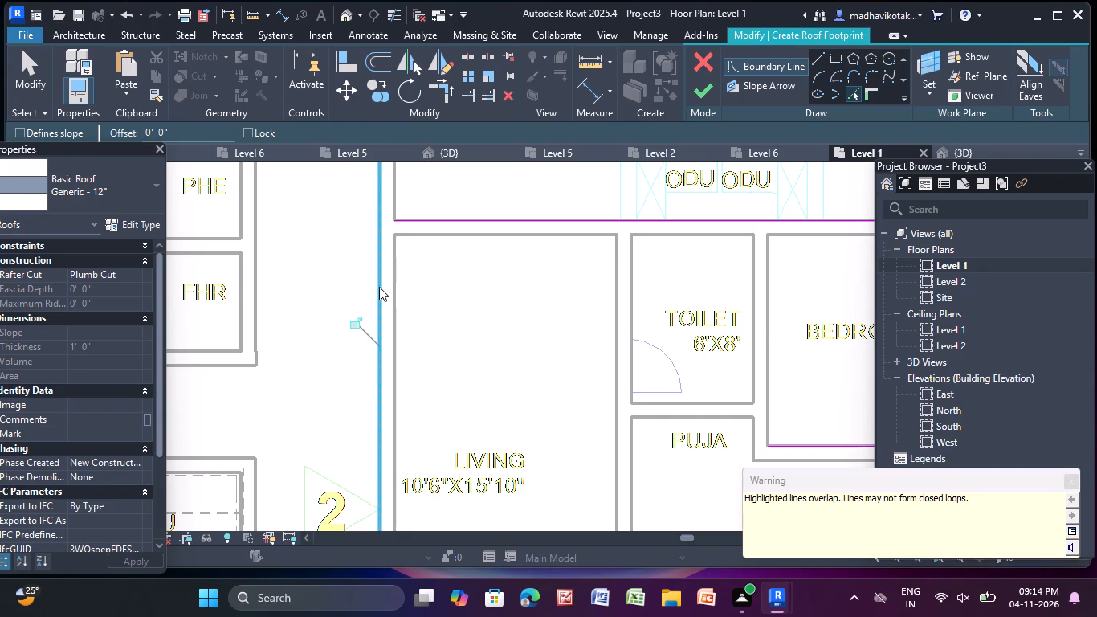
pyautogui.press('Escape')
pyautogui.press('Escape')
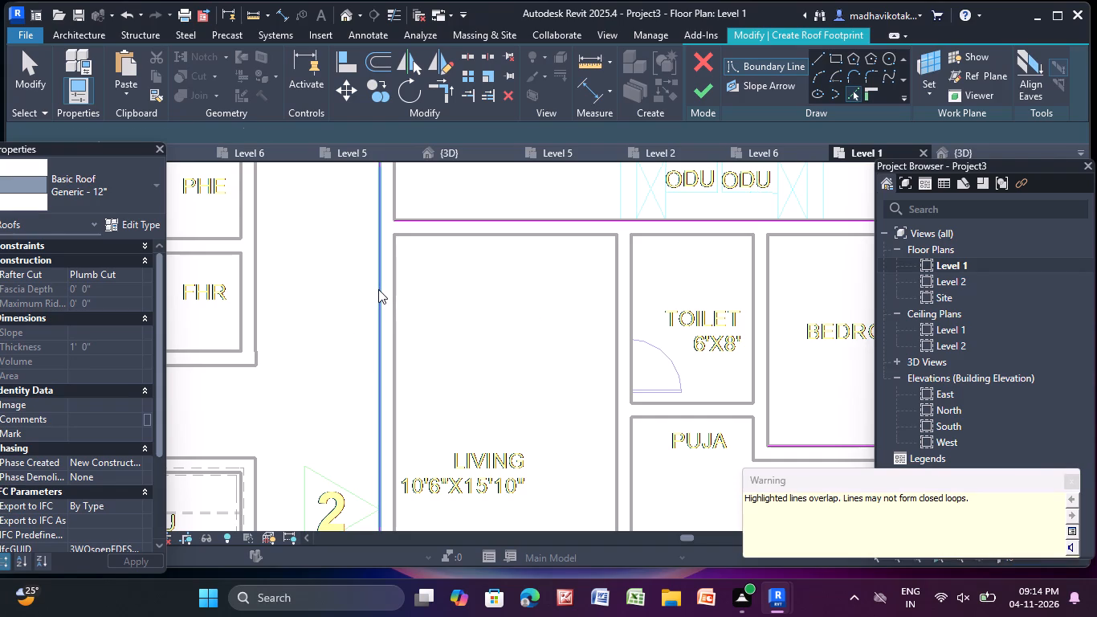
# Delete both overlapping corridor-side boundary lines from unit 2's roof sketch.
pyautogui.scroll(-11, 378, 287)
pyautogui.moveTo(389, 337); pyautogui.dragTo(391, 315, button='middle')
pyautogui.scroll(4, 384, 311)
pyautogui.press('Escape')
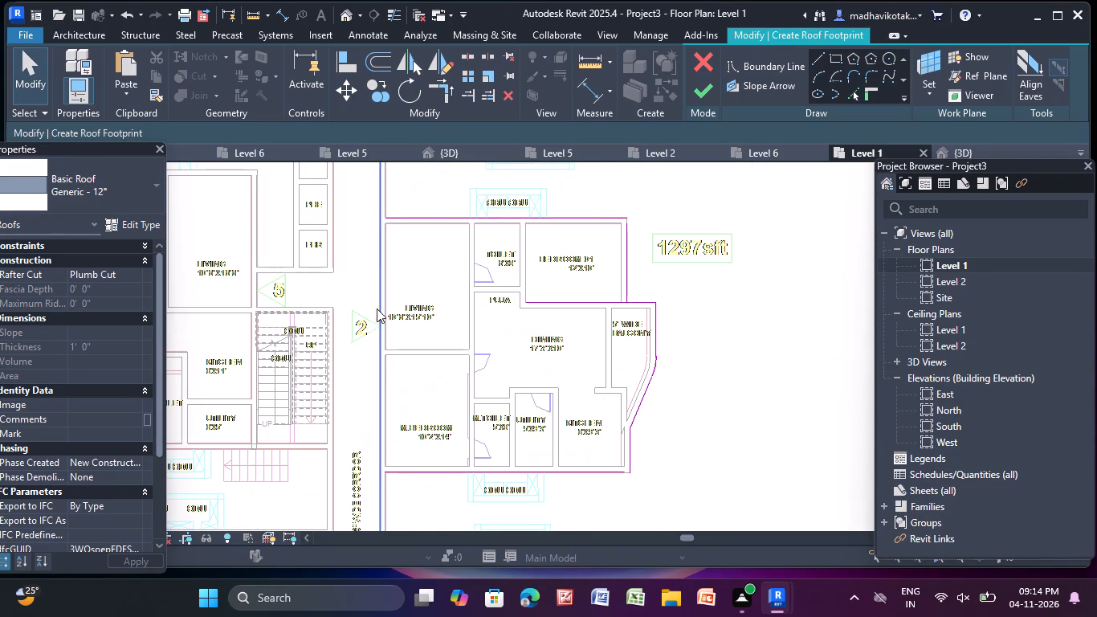
pyautogui.click(377, 307)
pyautogui.press('Delete')
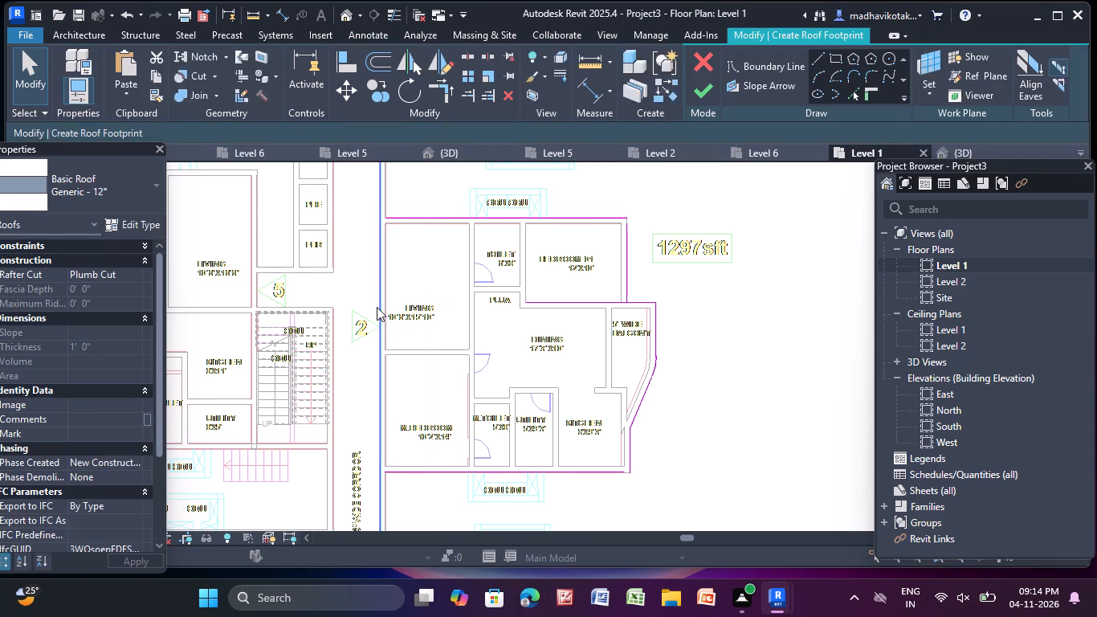
pyautogui.click(377, 307)
pyautogui.press('Delete')
# Pick the corridor-side outer wall line again as a single boundary line of unit 2's roof.
pyautogui.scroll(7, 393, 337)
pyautogui.click(855, 90)
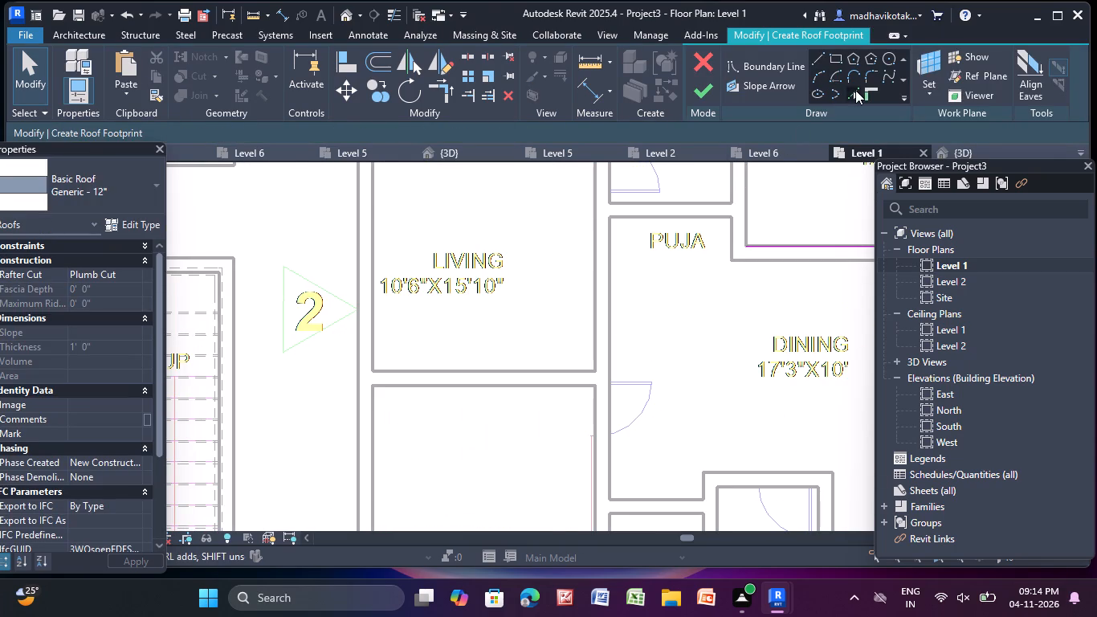
pyautogui.scroll(-2, 553, 303)
pyautogui.moveTo(513, 325); pyautogui.dragTo(578, 146, button='middle')
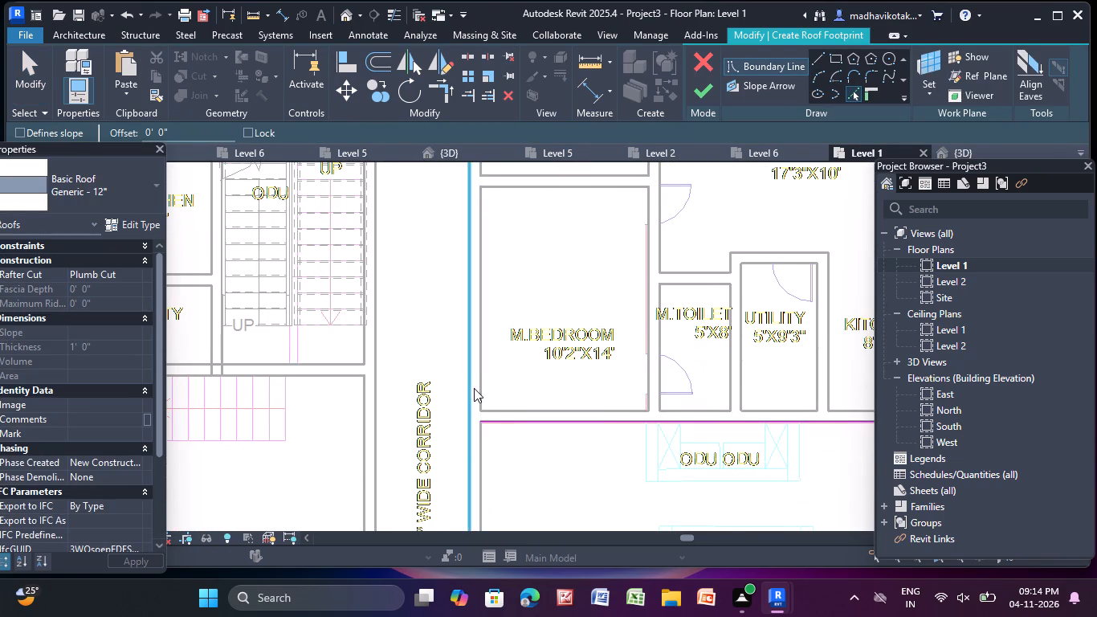
pyautogui.scroll(-2, 474, 388)
pyautogui.moveTo(473, 385); pyautogui.dragTo(435, 182, button='middle')
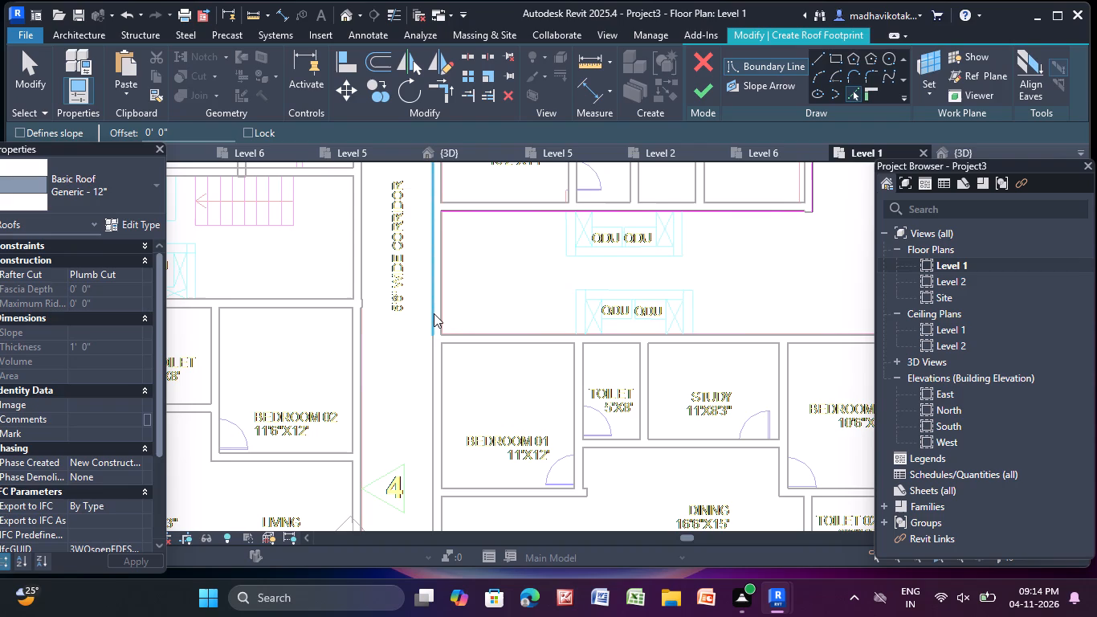
pyautogui.click(434, 313)
pyautogui.press('Escape')
pyautogui.press('Escape')
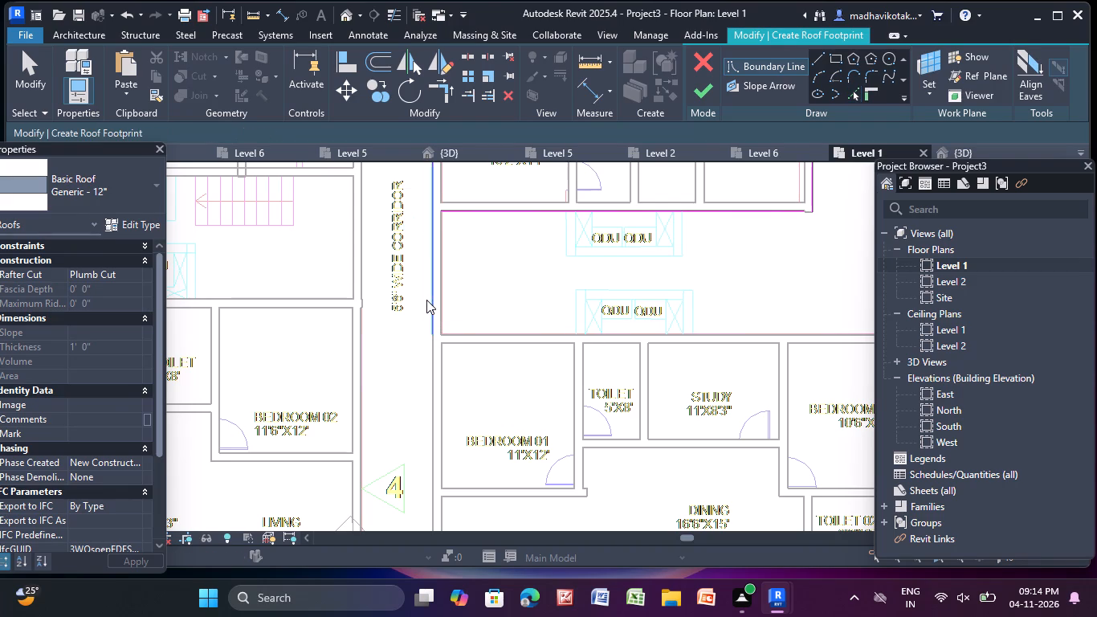
pyautogui.press('Escape')
pyautogui.press('Escape')
# Shorten the corridor-side boundary line to about 54' 8 1/2" so its south end aligns with the master bedroom's outer south wall line.
pyautogui.scroll(-1, 426, 296)
pyautogui.moveTo(426, 297); pyautogui.dragTo(418, 381, button='middle')
pyautogui.scroll(4, 409, 374)
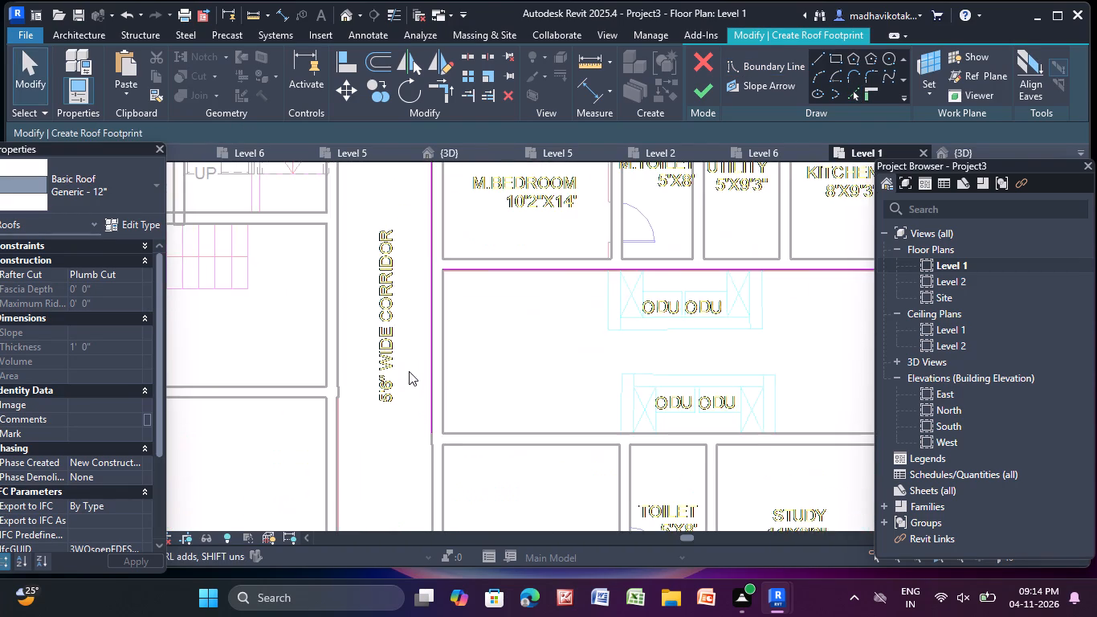
pyautogui.click(430, 367)
pyautogui.scroll(3, 442, 405)
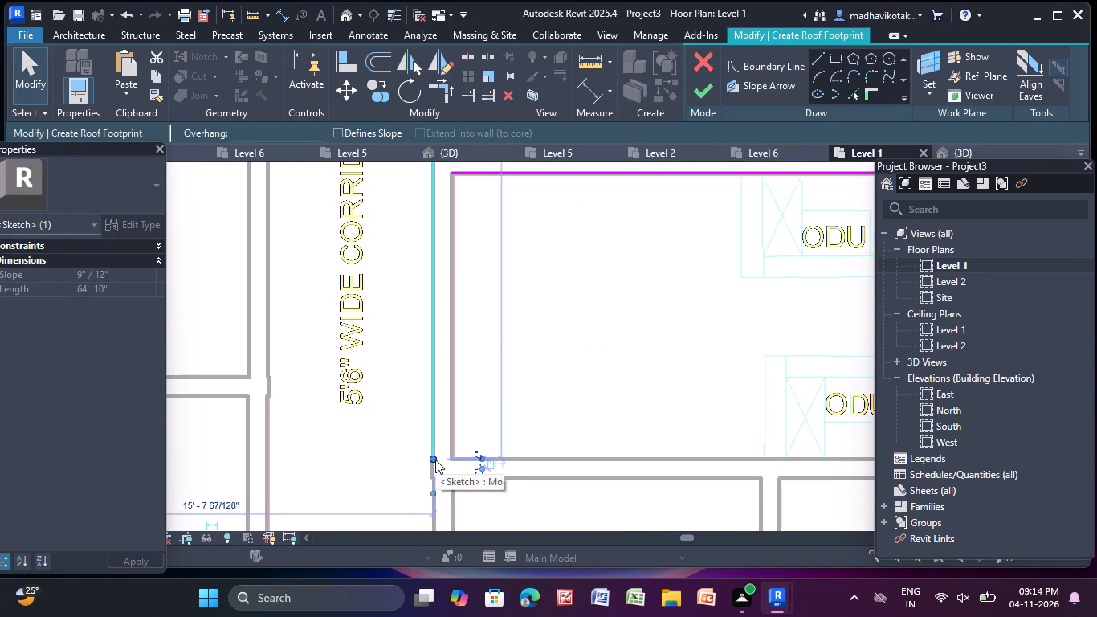
pyautogui.moveTo(433, 458); pyautogui.dragTo(433, 457)
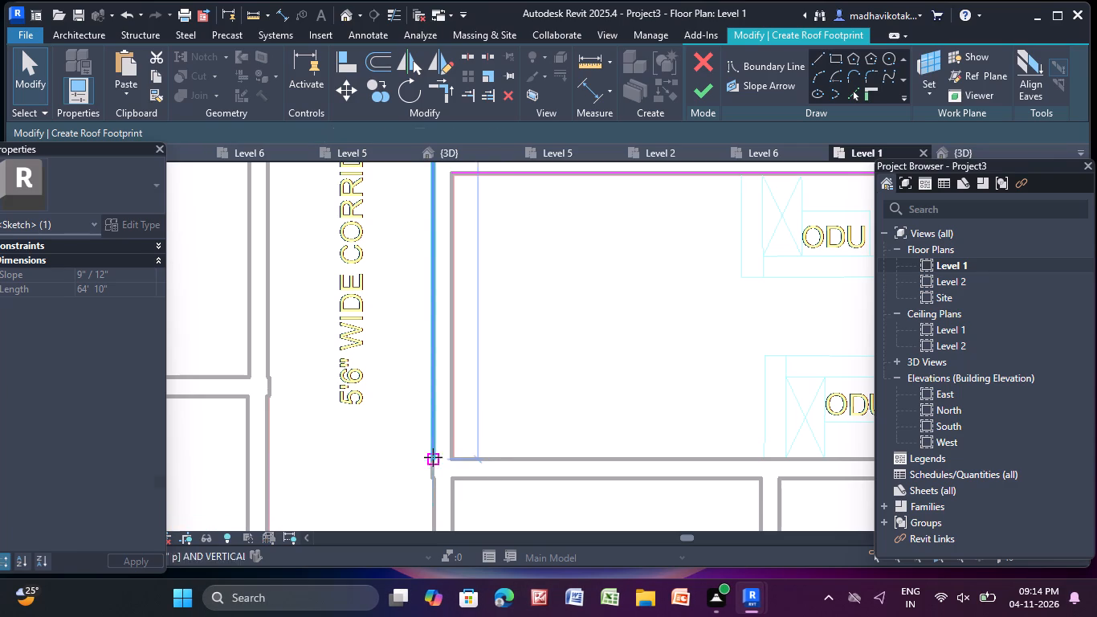
pyautogui.moveTo(433, 457); pyautogui.dragTo(438, 176)
pyautogui.moveTo(433, 210); pyautogui.dragTo(412, 343, button='middle')
pyautogui.scroll(4, 412, 343)
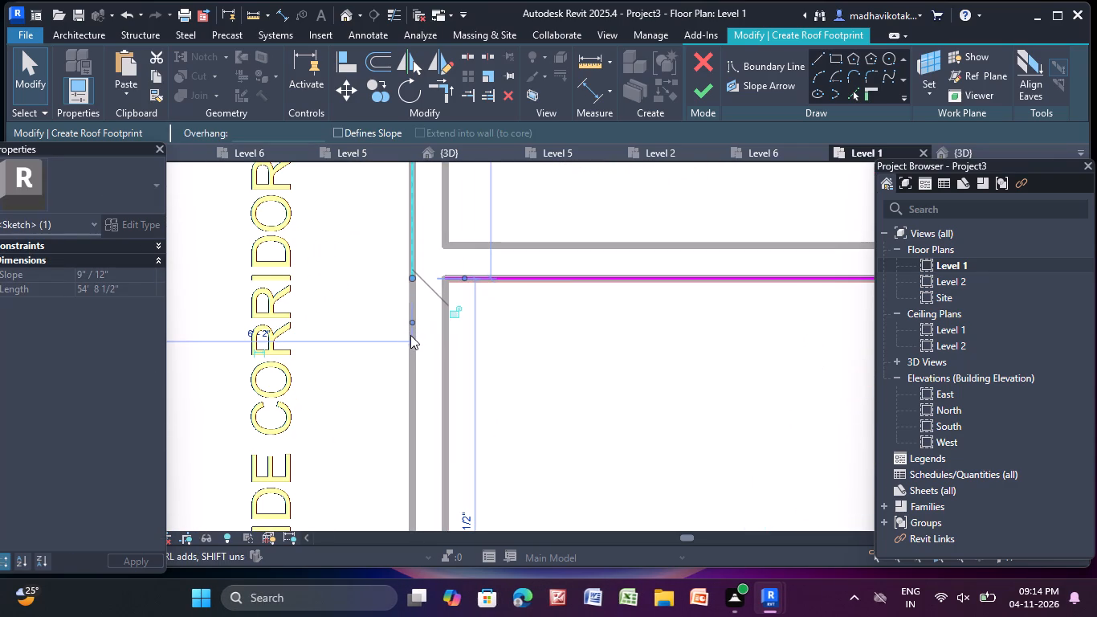
pyautogui.press('`')
pyautogui.press('Escape')
# Extend unit 2's south boundary line west to meet the corridor-side boundary line at the master bedroom's outer corner.
pyautogui.scroll(4, 430, 293)
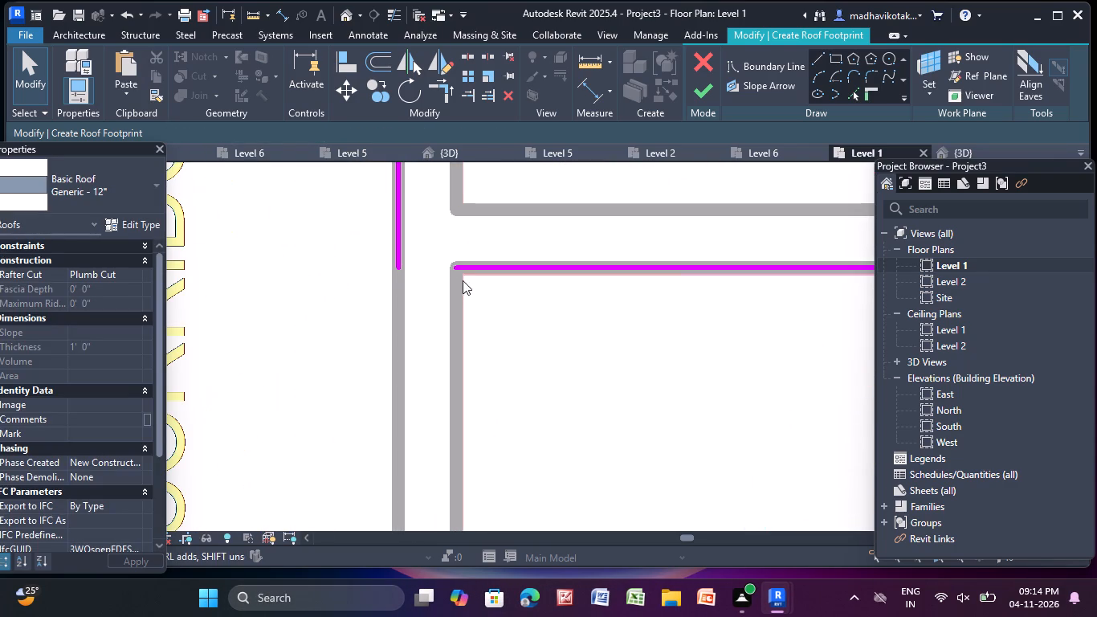
pyautogui.click(470, 265)
pyautogui.moveTo(454, 267); pyautogui.dragTo(406, 268)
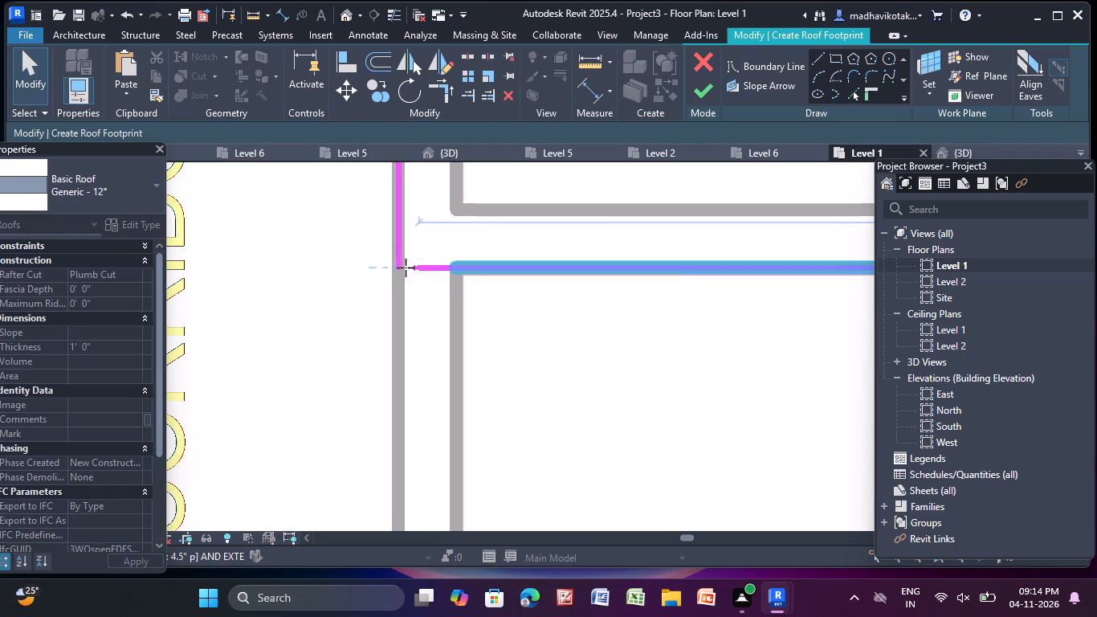
pyautogui.moveTo(406, 268); pyautogui.dragTo(403, 268)
pyautogui.click(339, 251)
# Extend unit 2's south boundary line east to meet the kitchen's outer east boundary line at the corner.
pyautogui.scroll(-13, 495, 270)
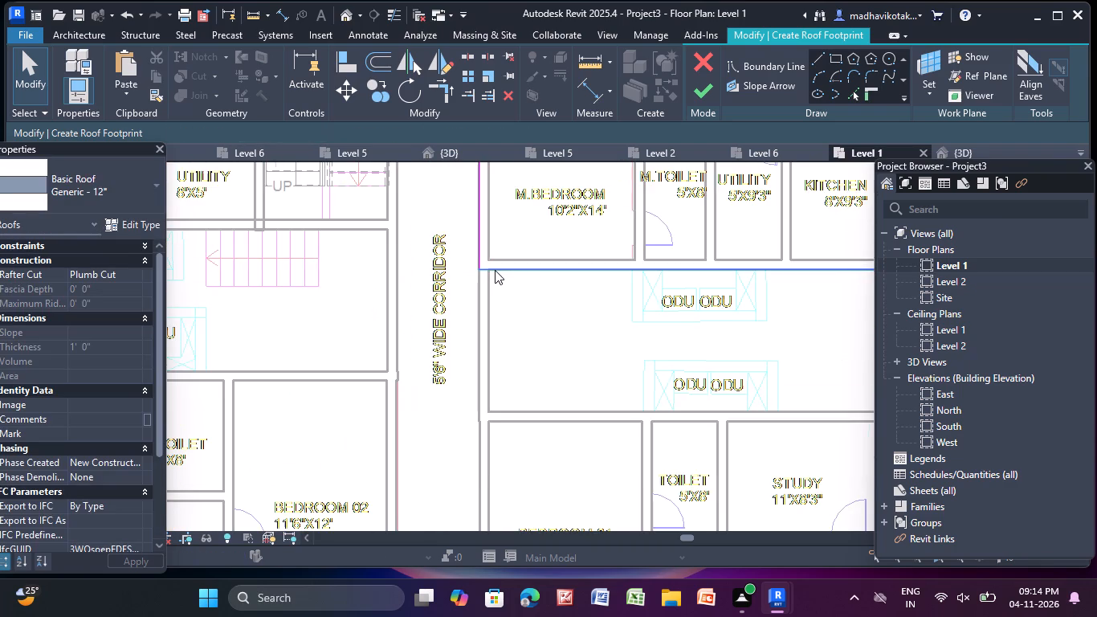
pyautogui.scroll(-5, 495, 270)
pyautogui.scroll(4, 728, 273)
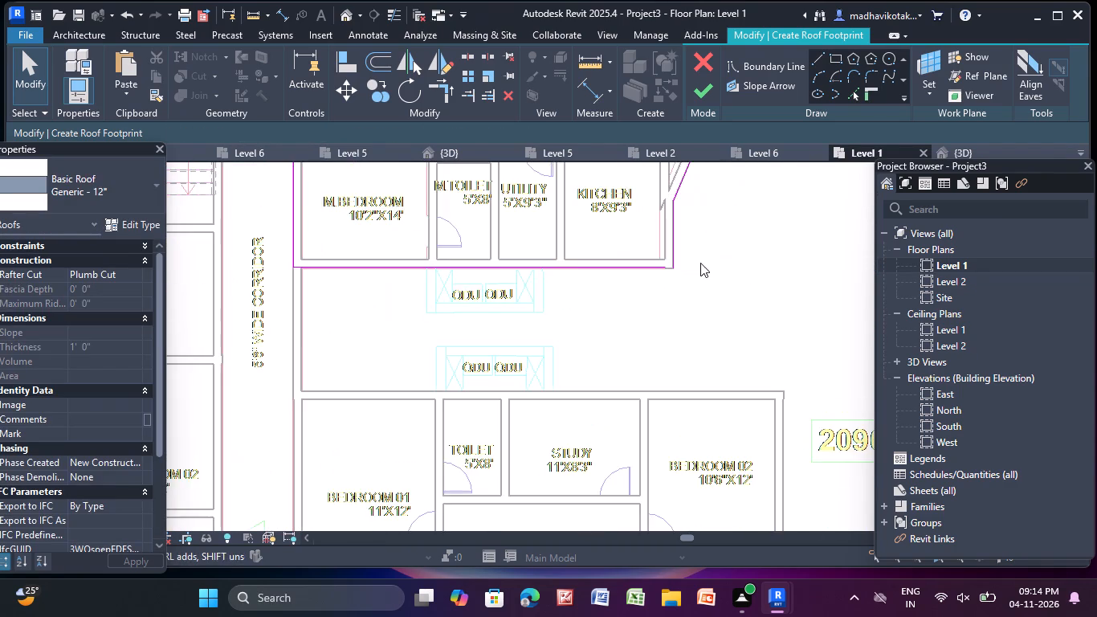
pyautogui.scroll(14, 695, 263)
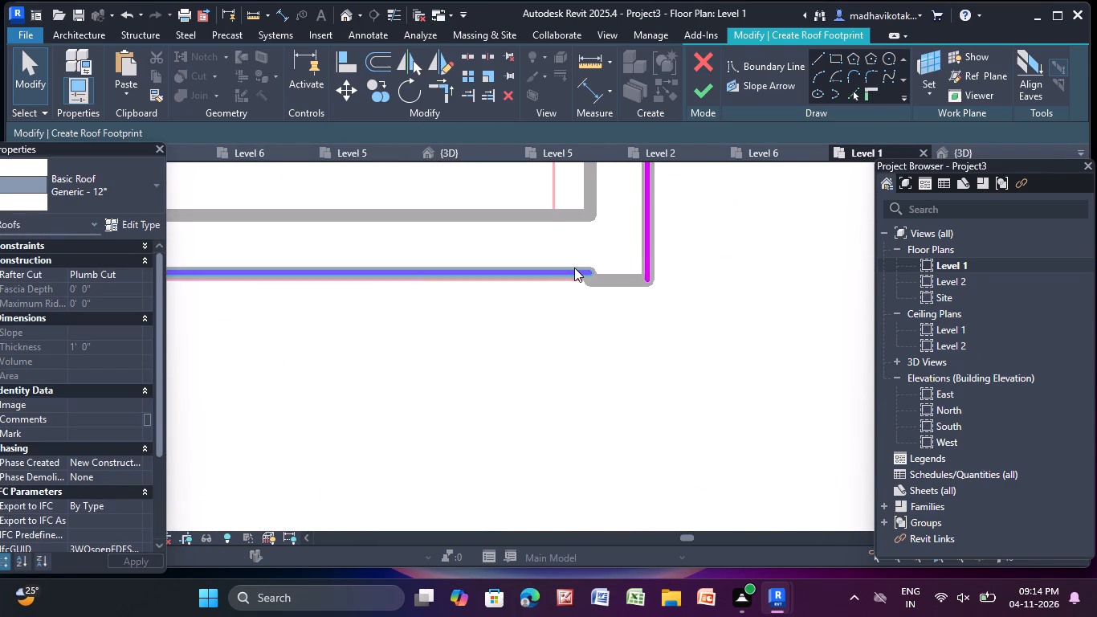
pyautogui.click(575, 272)
pyautogui.moveTo(589, 270); pyautogui.dragTo(622, 280)
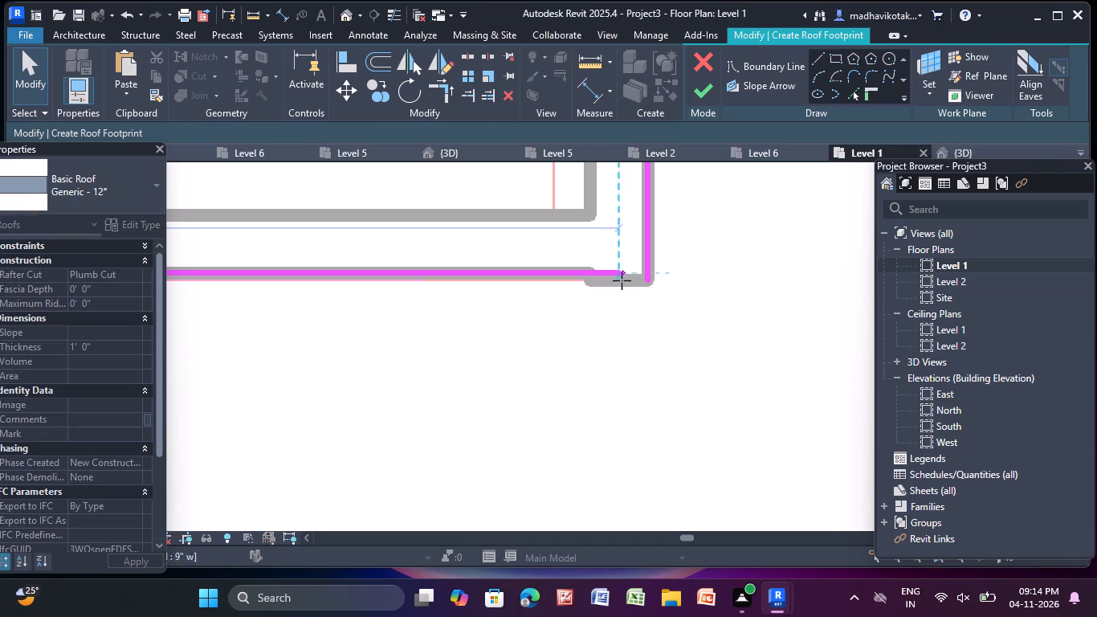
pyautogui.moveTo(622, 280); pyautogui.dragTo(651, 277)
pyautogui.click(703, 268)
# Shorten the boundary line along Bedroom 01's south wall so it ends at Bedroom 01's outer east boundary line above the balcony.
pyautogui.scroll(-11, 692, 247)
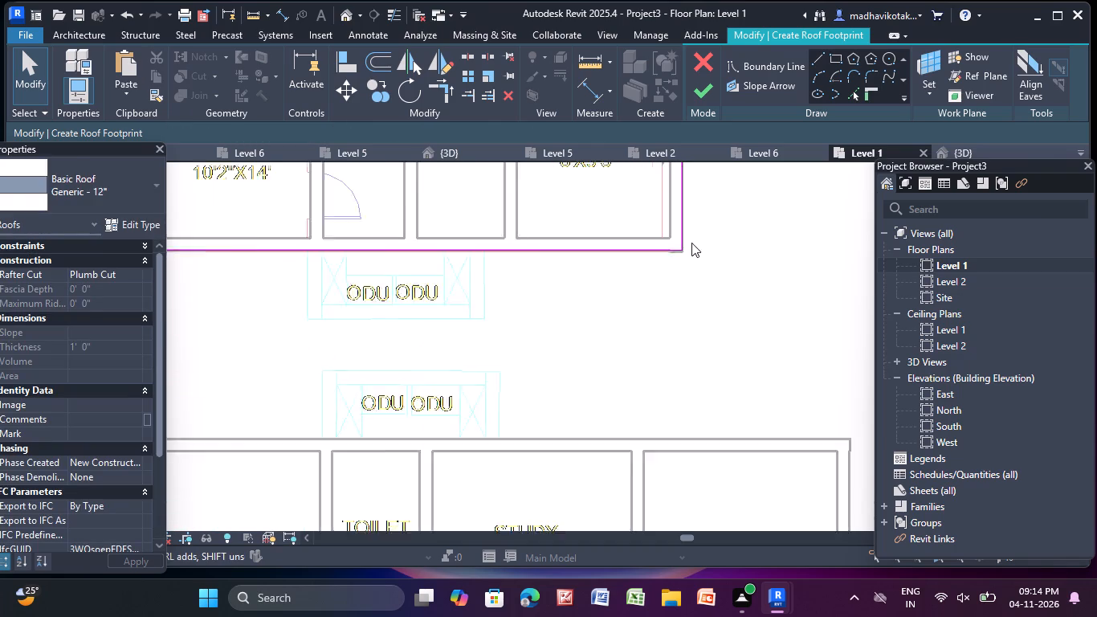
pyautogui.scroll(-2, 691, 243)
pyautogui.moveTo(691, 243); pyautogui.dragTo(625, 415, button='middle')
pyautogui.moveTo(604, 284); pyautogui.dragTo(553, 399, button='middle')
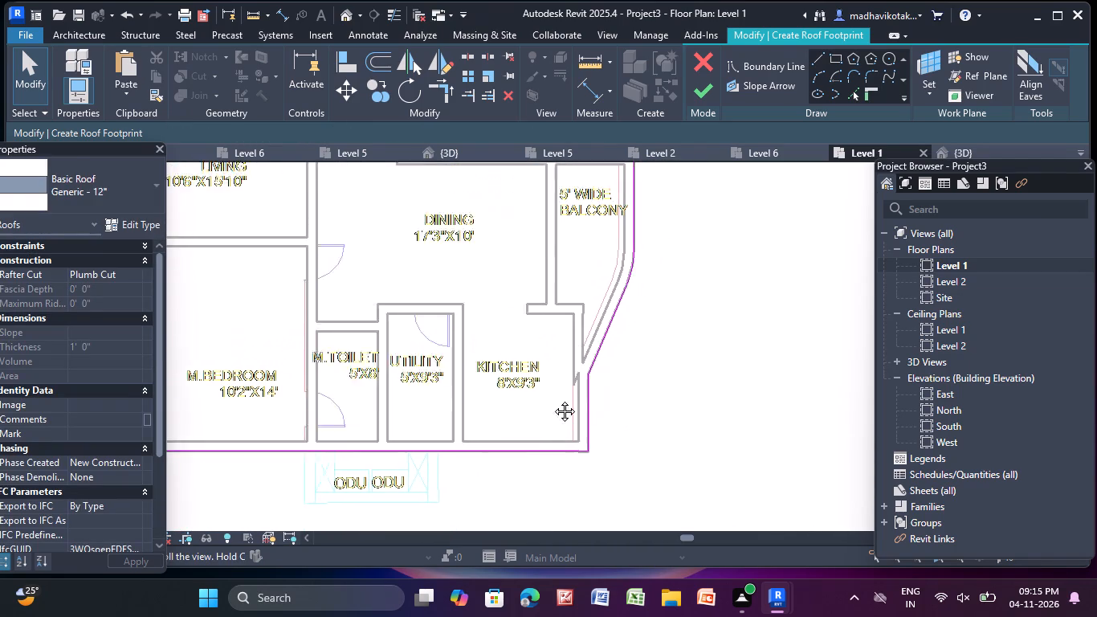
pyautogui.moveTo(553, 399); pyautogui.dragTo(495, 524, button='middle')
pyautogui.scroll(5, 553, 415)
pyautogui.scroll(-2, 496, 390)
pyautogui.moveTo(495, 390); pyautogui.dragTo(691, 442, button='middle')
pyautogui.click(405, 382)
pyautogui.scroll(4, 397, 382)
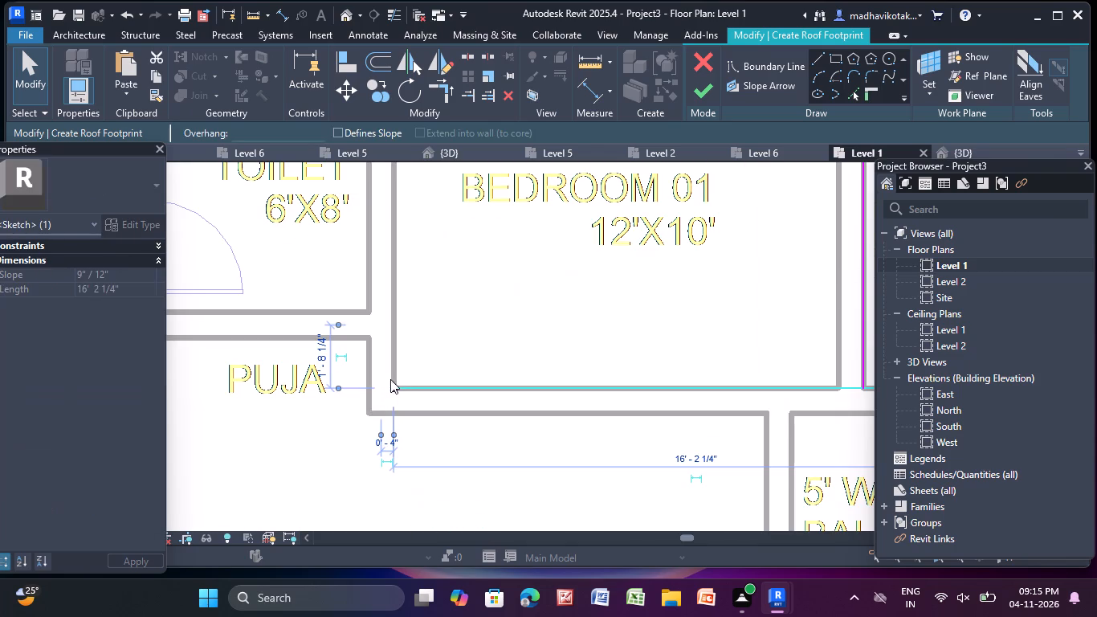
pyautogui.moveTo(394, 386); pyautogui.dragTo(528, 393)
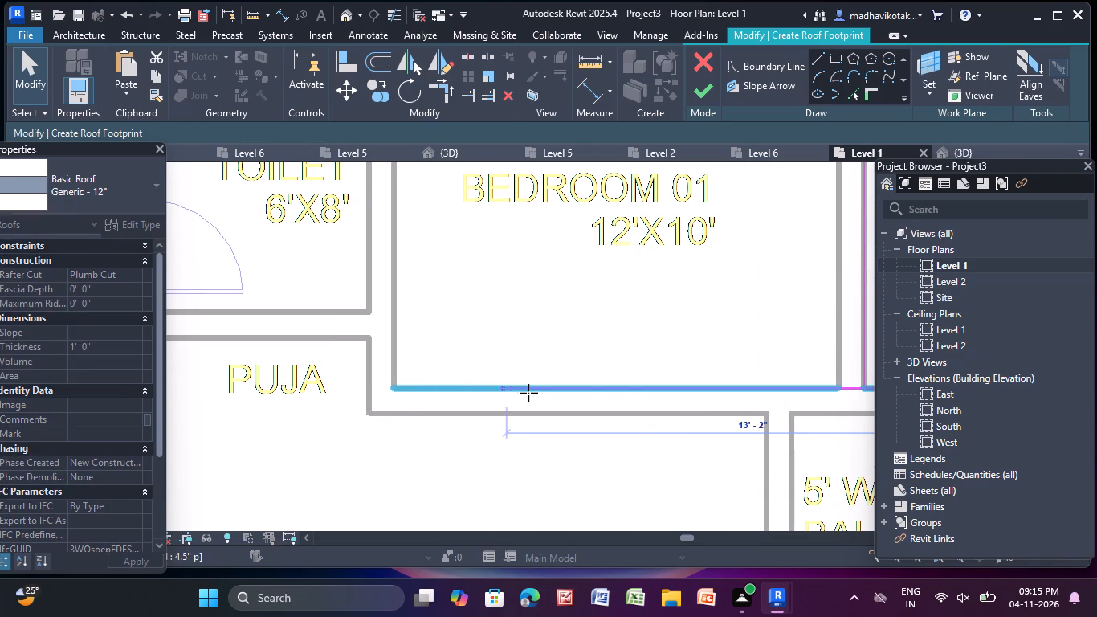
pyautogui.moveTo(528, 393); pyautogui.dragTo(674, 389)
pyautogui.scroll(-1, 672, 389)
pyautogui.moveTo(671, 389); pyautogui.dragTo(419, 401, button='middle')
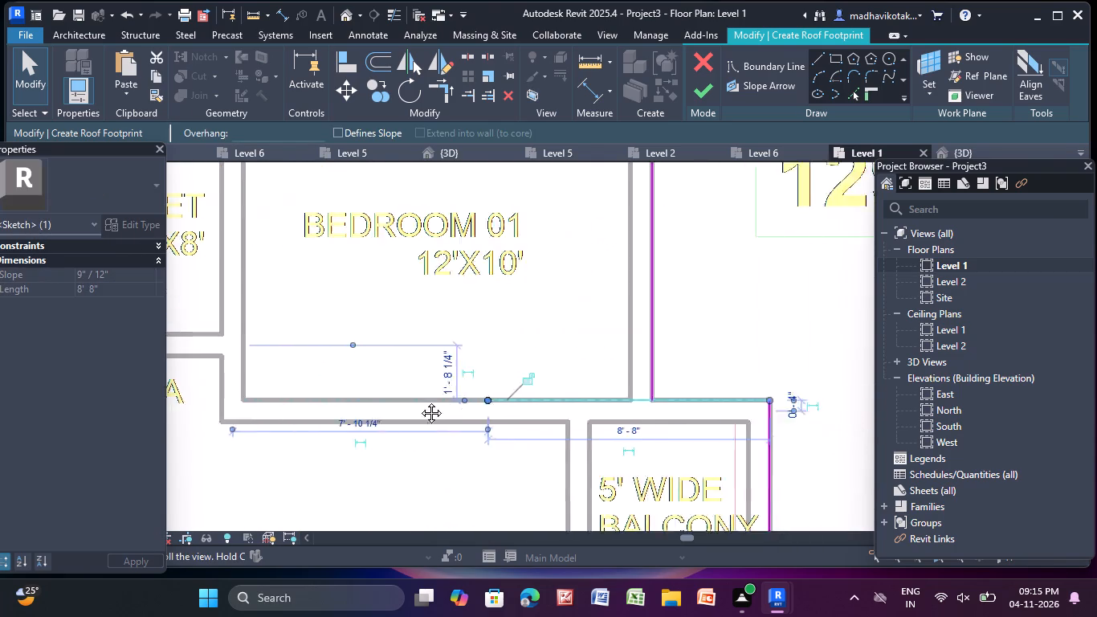
pyautogui.moveTo(419, 401); pyautogui.dragTo(320, 398, button='middle')
pyautogui.moveTo(324, 398); pyautogui.dragTo(406, 411)
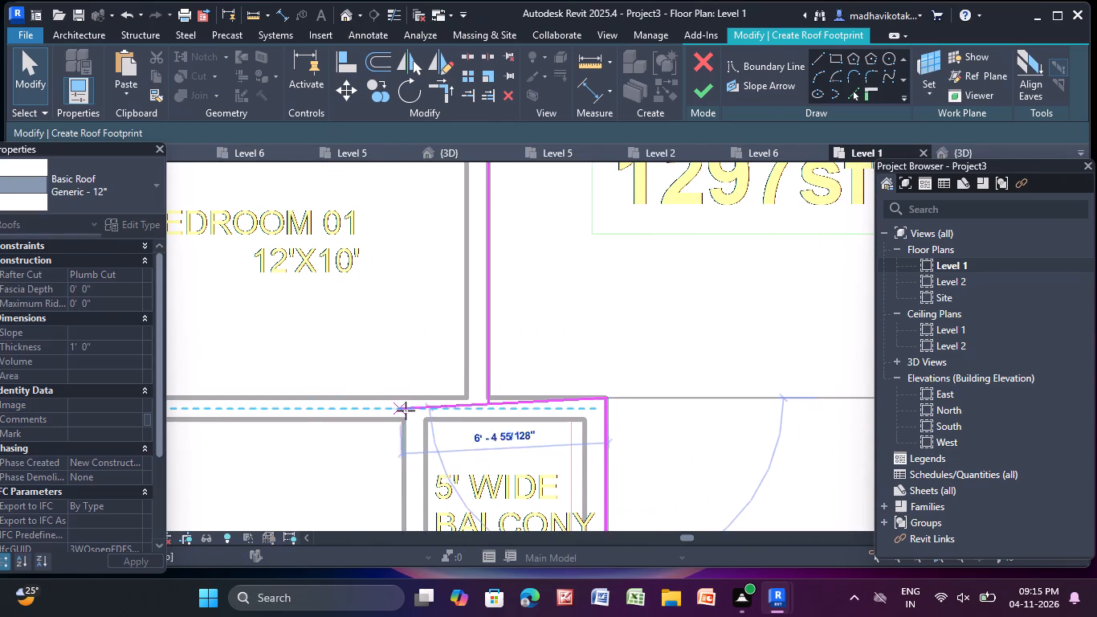
pyautogui.moveTo(406, 411); pyautogui.dragTo(487, 395)
pyautogui.click(354, 341)
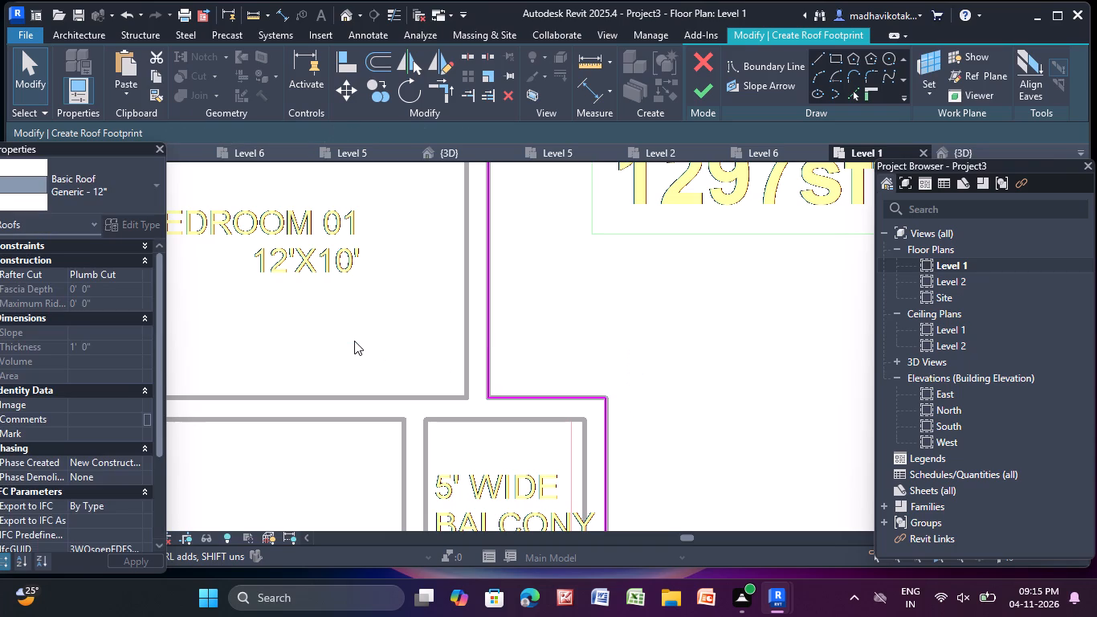
# Shorten the corridor-side boundary line to about 31' 7" so its north end aligns with unit 2's outer north wall line.
pyautogui.scroll(-9, 354, 337)
pyautogui.moveTo(351, 335); pyautogui.dragTo(679, 444, button='middle')
pyautogui.scroll(2, 459, 410)
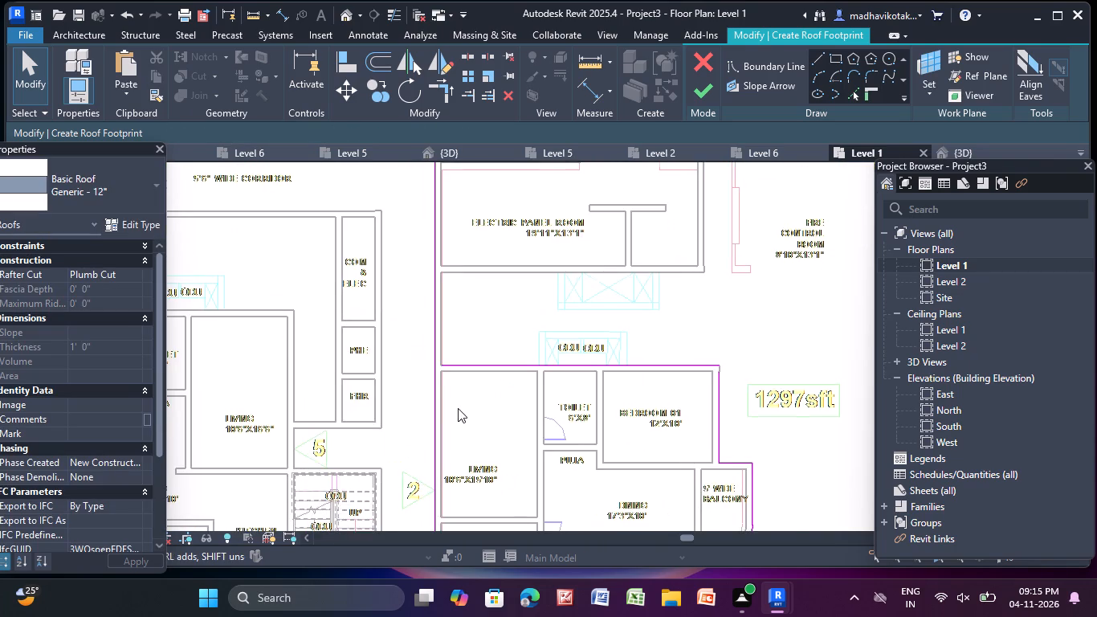
pyautogui.scroll(2, 458, 408)
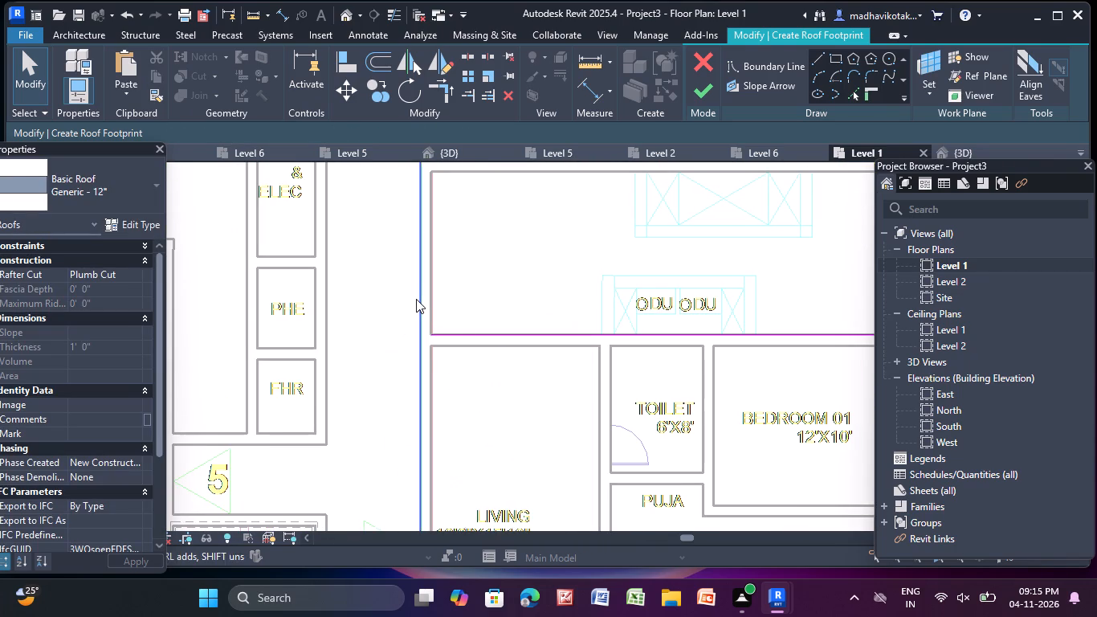
pyautogui.click(416, 299)
pyautogui.moveTo(413, 304); pyautogui.dragTo(376, 457, button='middle')
pyautogui.scroll(-4, 361, 344)
pyautogui.moveTo(361, 344); pyautogui.dragTo(353, 366, button='middle')
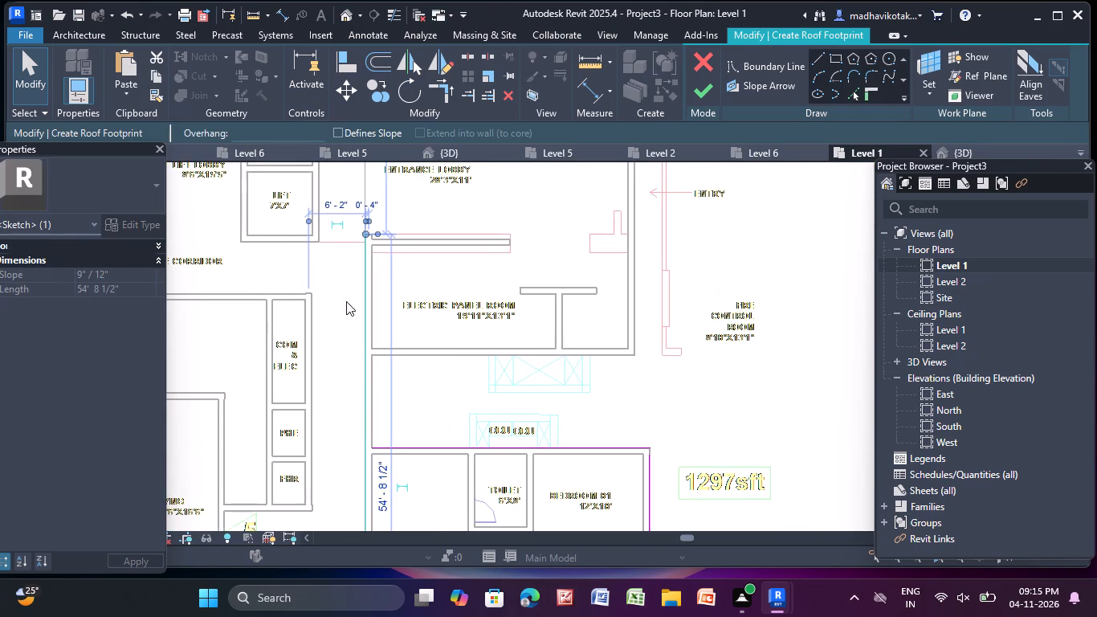
pyautogui.scroll(8, 353, 261)
pyautogui.moveTo(369, 239); pyautogui.dragTo(363, 268, button='middle')
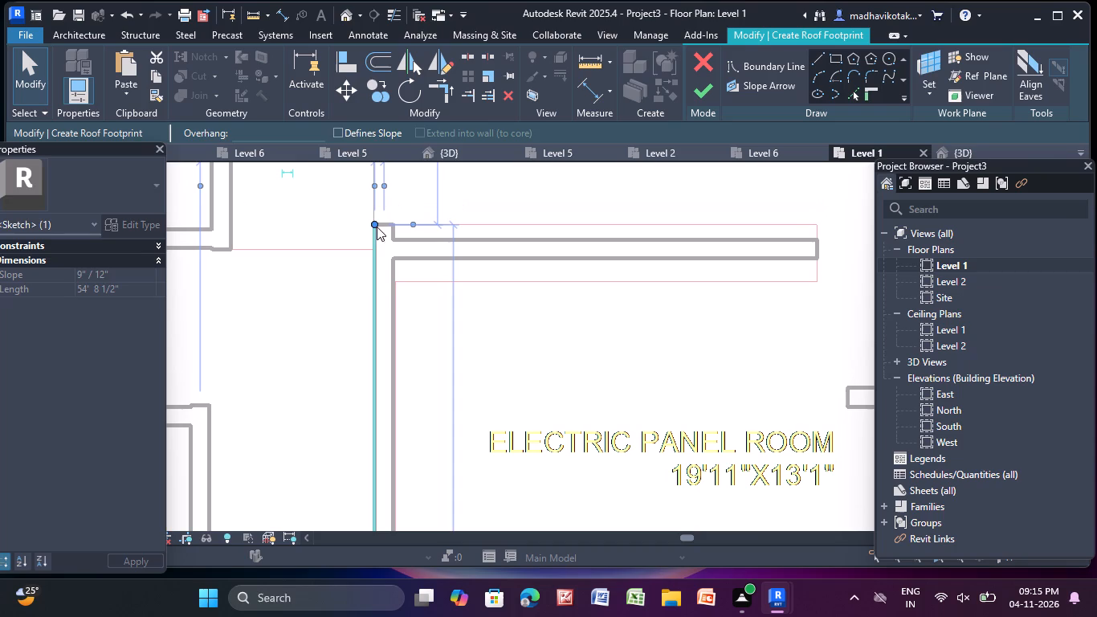
pyautogui.moveTo(373, 225); pyautogui.dragTo(379, 484)
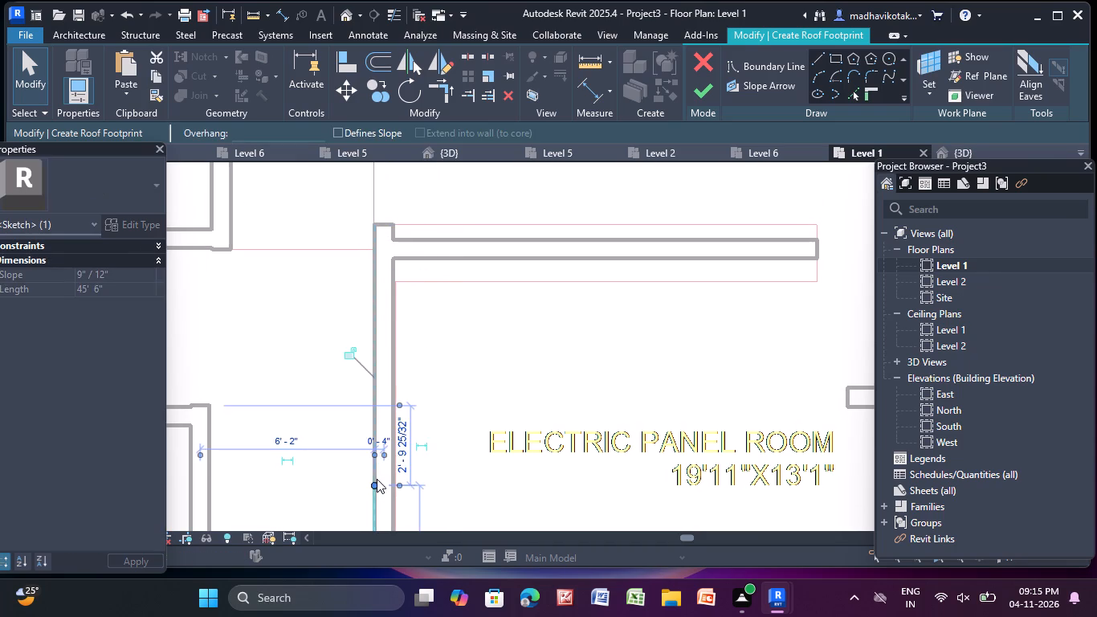
pyautogui.moveTo(376, 478); pyautogui.dragTo(355, 161, button='middle')
pyautogui.moveTo(337, 230); pyautogui.dragTo(328, 324, button='middle')
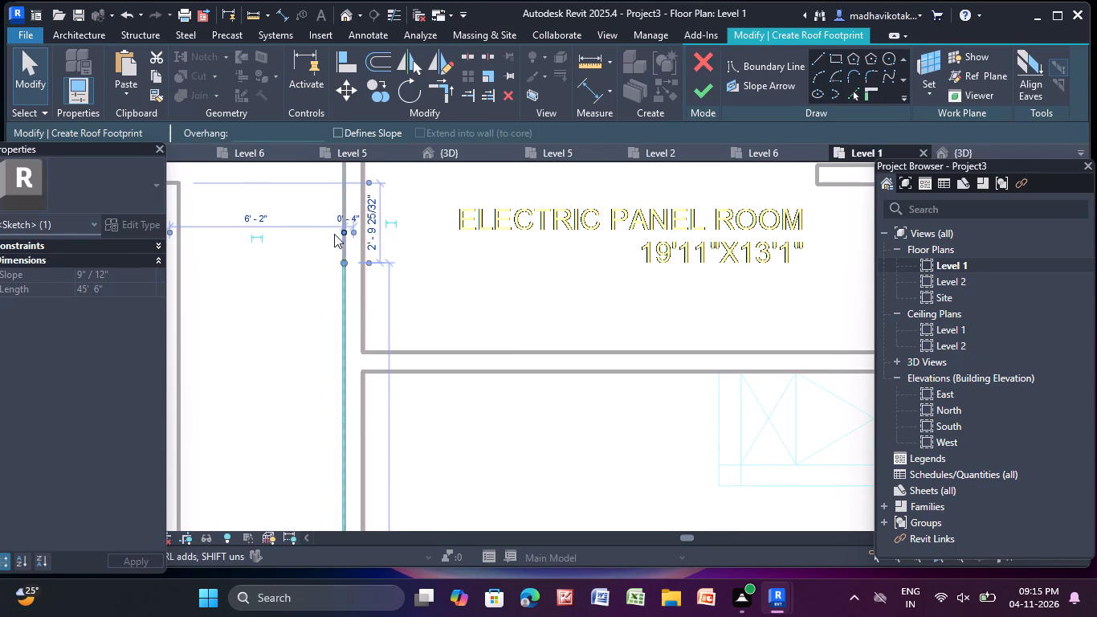
pyautogui.click(343, 230)
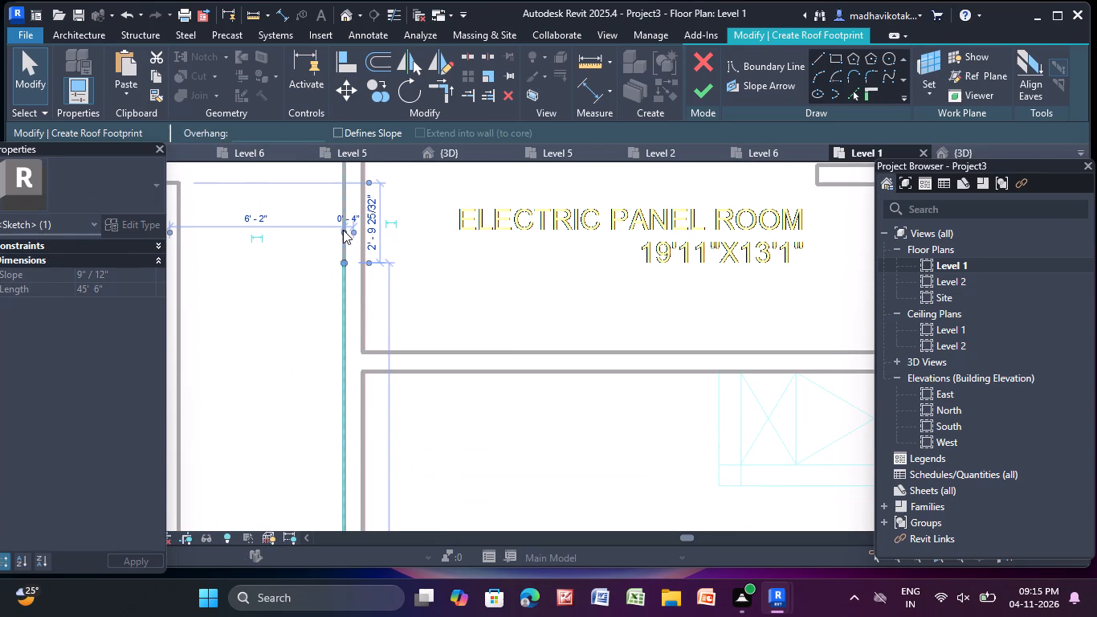
pyautogui.moveTo(344, 262); pyautogui.dragTo(345, 272)
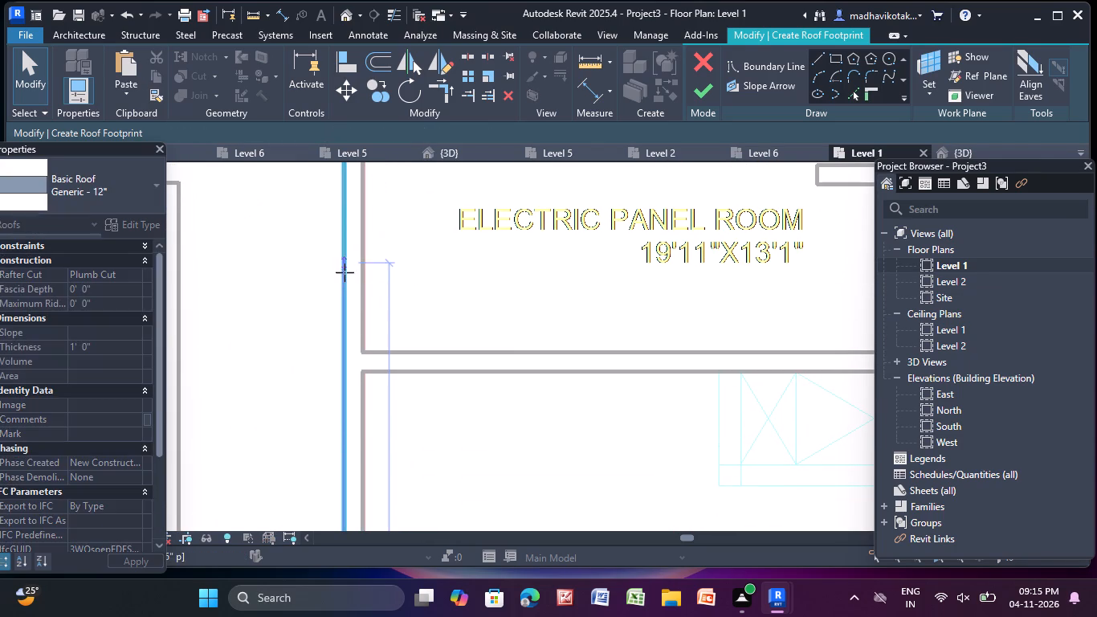
pyautogui.moveTo(345, 272); pyautogui.dragTo(356, 374)
pyautogui.scroll(-10, 356, 374)
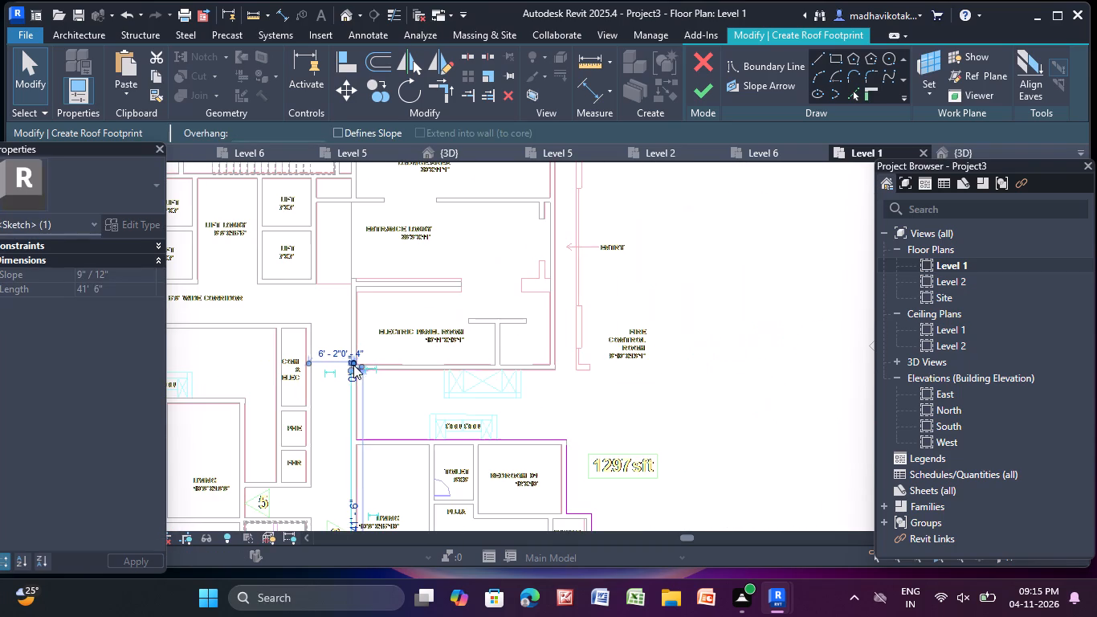
pyautogui.moveTo(352, 388); pyautogui.dragTo(354, 249, button='middle')
pyautogui.scroll(8, 354, 250)
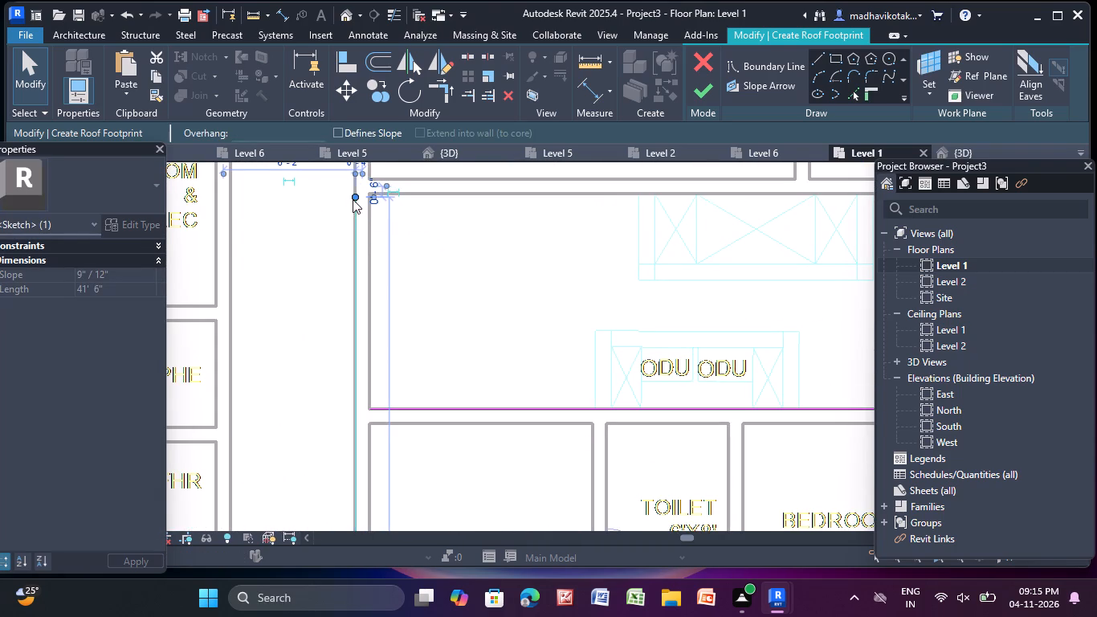
pyautogui.moveTo(355, 195); pyautogui.dragTo(353, 414)
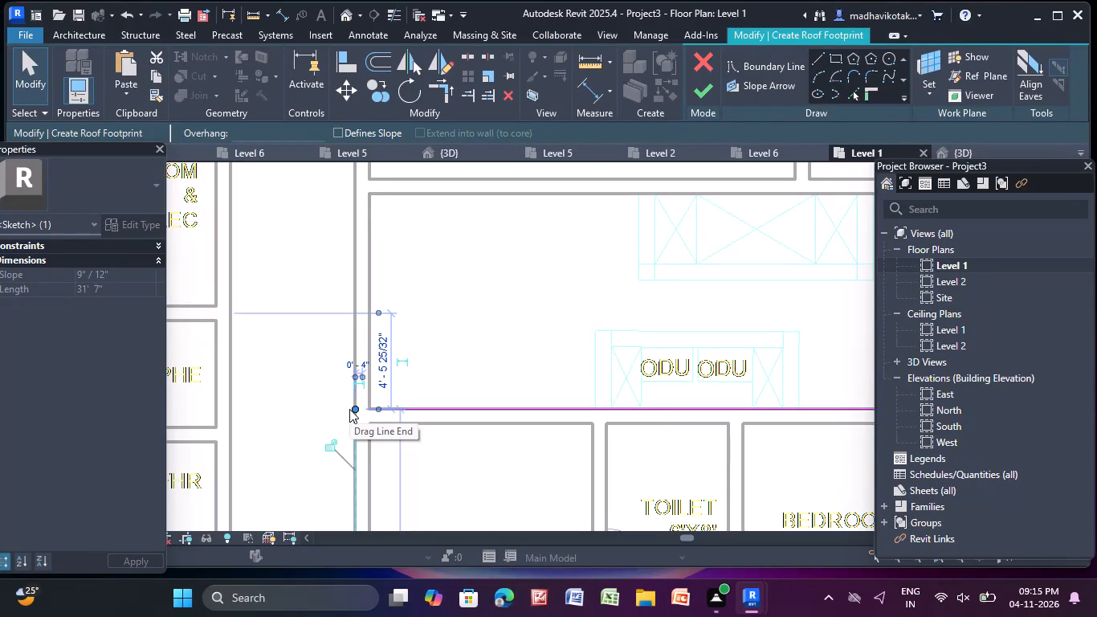
pyautogui.scroll(7, 357, 422)
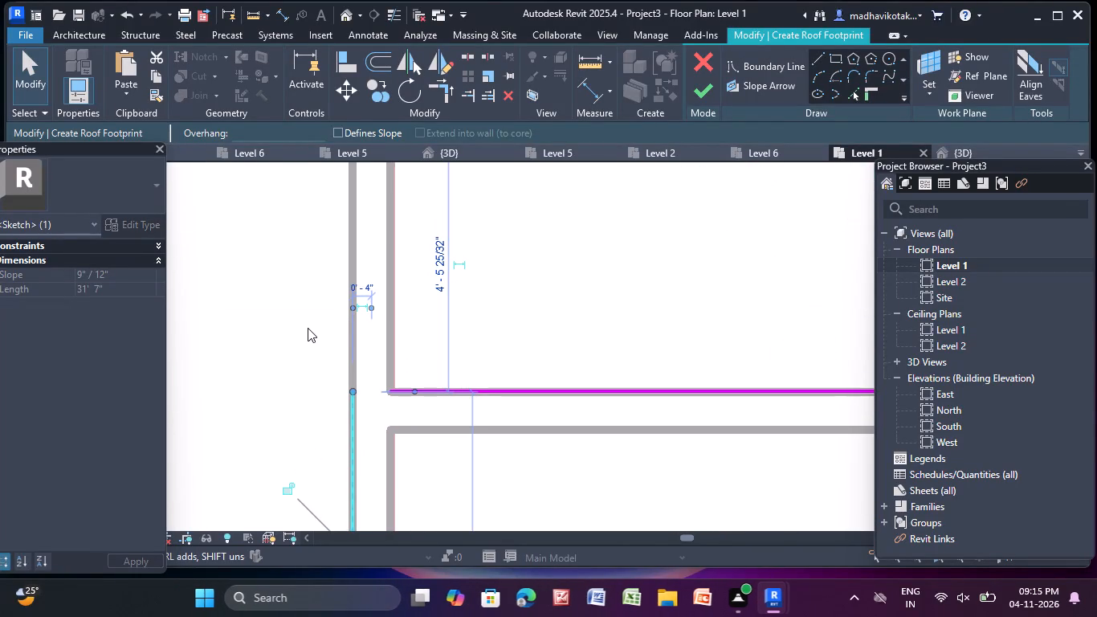
pyautogui.press('Escape')
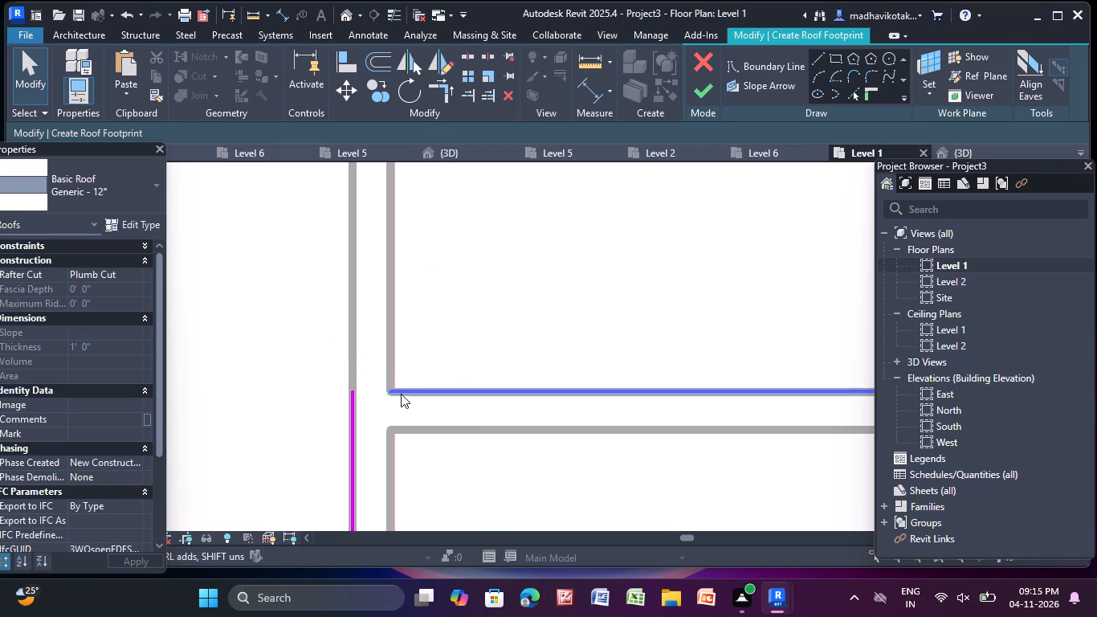
# Extend unit 2's north boundary line west to meet the corridor-side boundary line at the living room's outer corner.
pyautogui.click(403, 390)
pyautogui.scroll(4, 388, 389)
pyautogui.moveTo(390, 390); pyautogui.dragTo(328, 395)
pyautogui.click(291, 369)
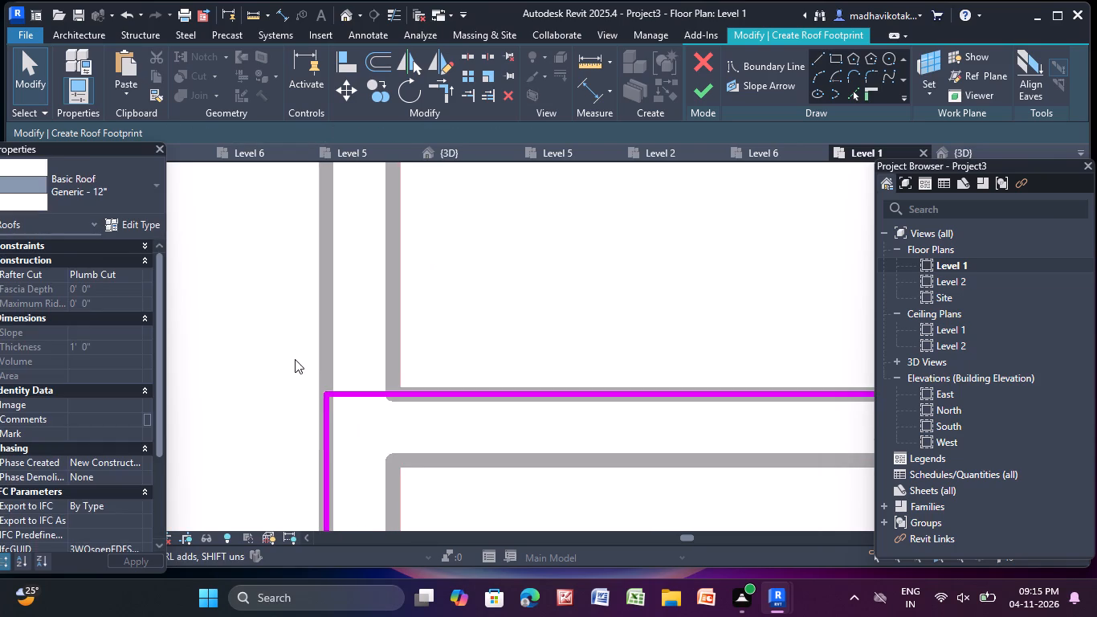
# Check the whole outline of unit 2's roof boundary for gaps or overlaps at its corners.
pyautogui.scroll(-5, 308, 349)
pyautogui.scroll(-10, 449, 381)
pyautogui.scroll(1, 495, 413)
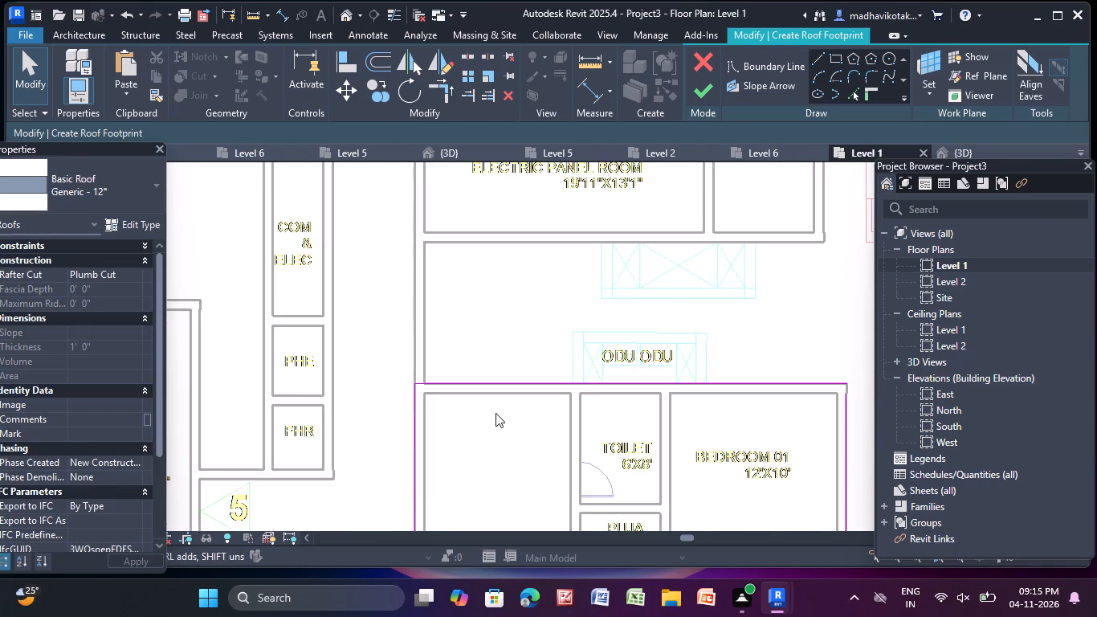
pyautogui.scroll(-1, 495, 413)
pyautogui.moveTo(495, 413); pyautogui.dragTo(434, 257, button='middle')
pyautogui.scroll(-4, 434, 259)
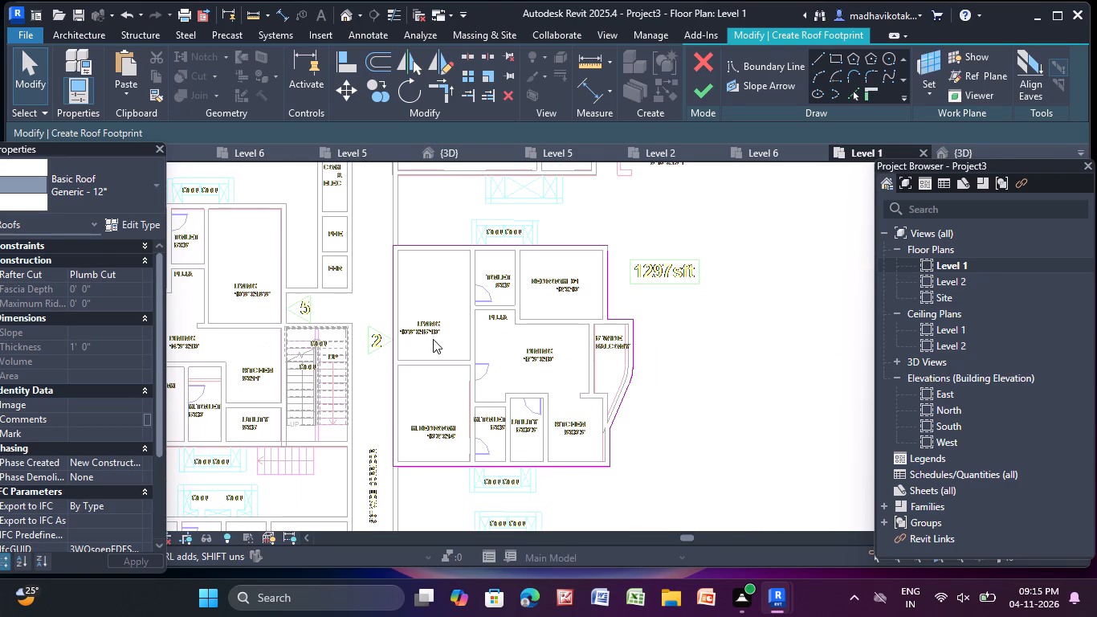
pyautogui.scroll(5, 406, 476)
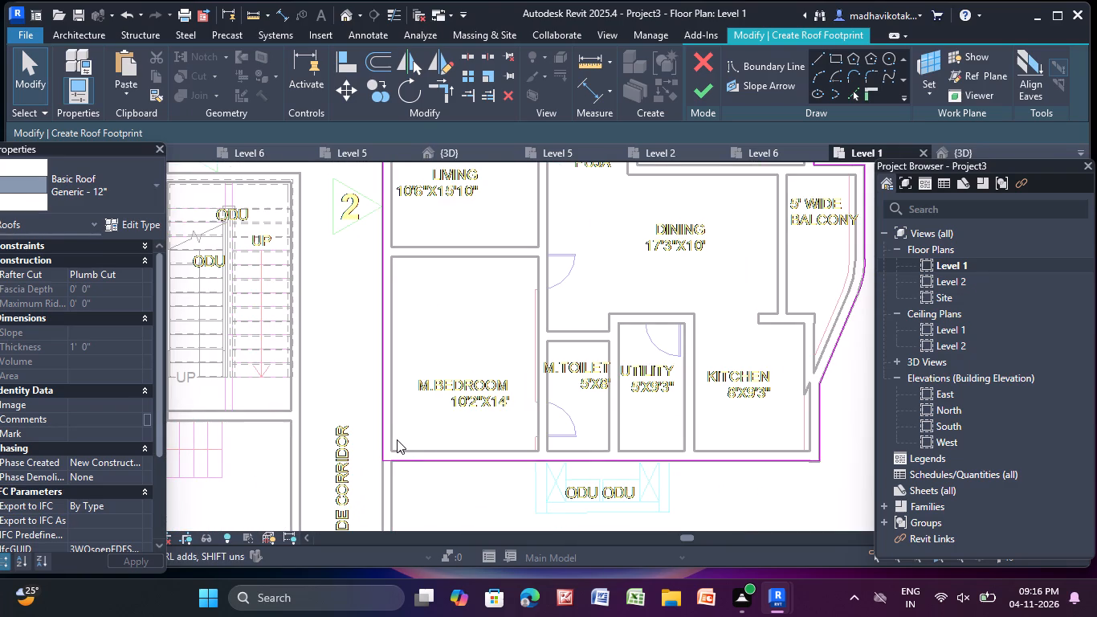
pyautogui.scroll(-6, 401, 431)
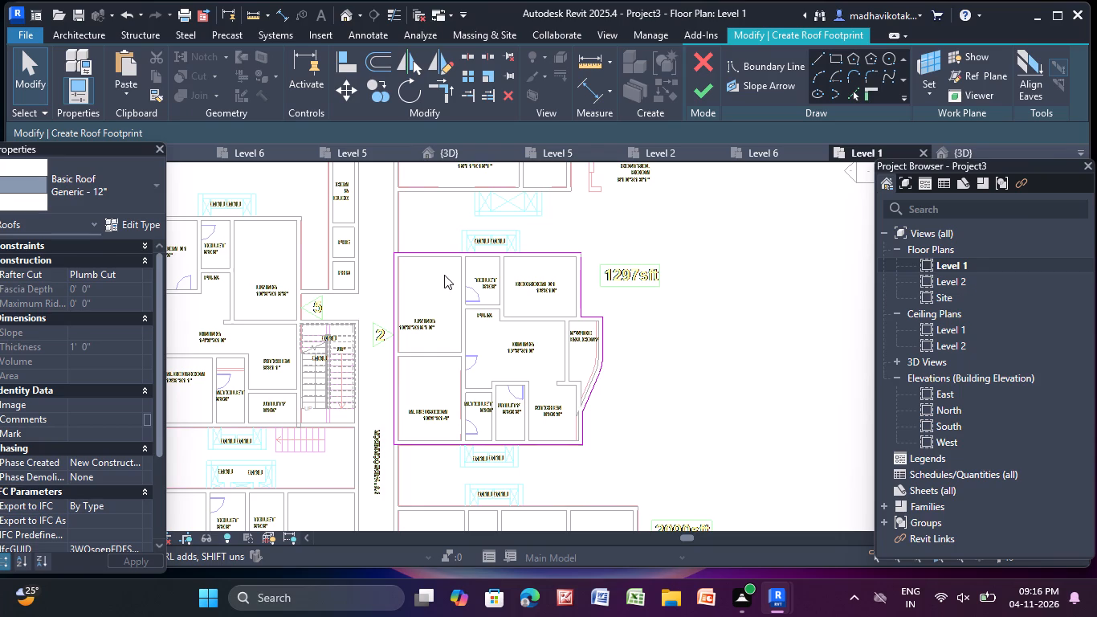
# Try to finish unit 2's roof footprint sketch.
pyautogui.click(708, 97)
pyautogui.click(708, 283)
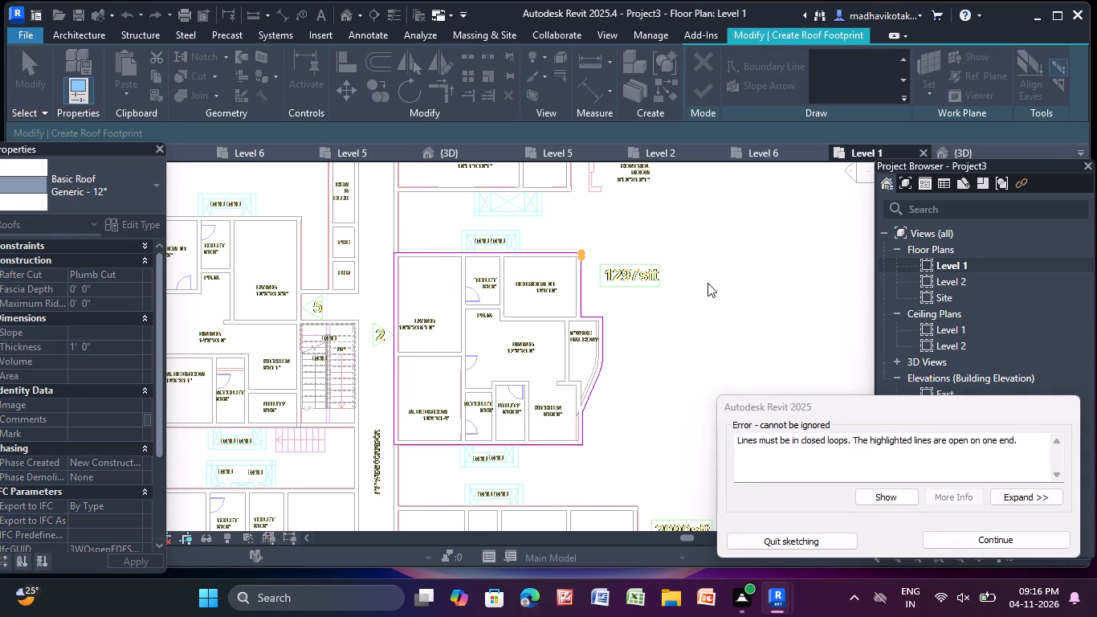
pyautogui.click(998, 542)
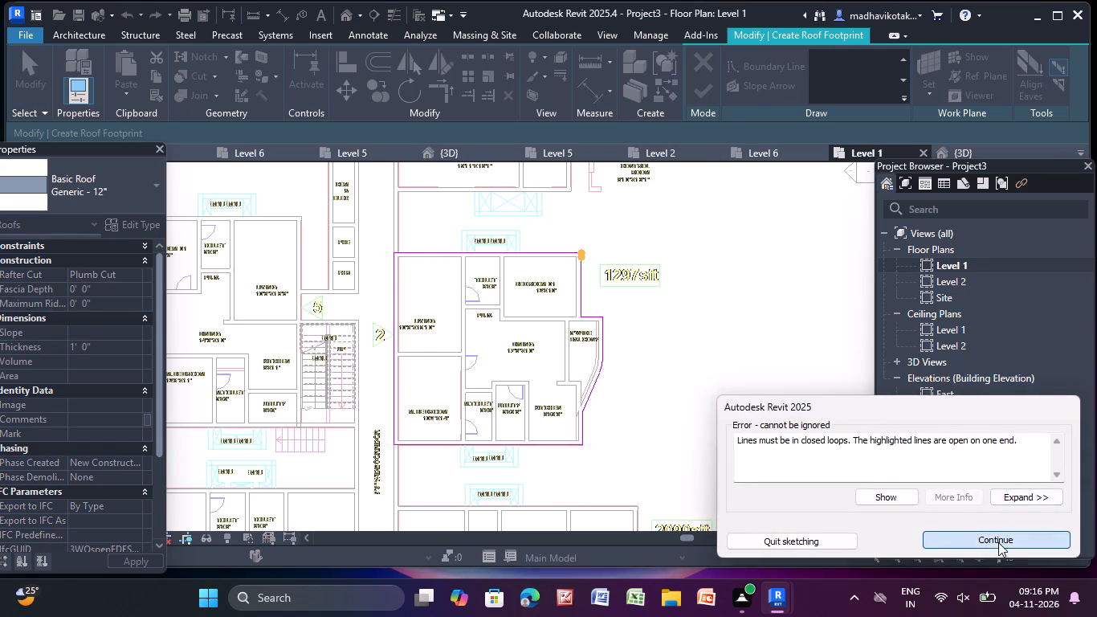
# Extend the boundary line along Bedroom 01's outer east wall north to meet unit 2's north boundary line.
pyautogui.scroll(15, 556, 254)
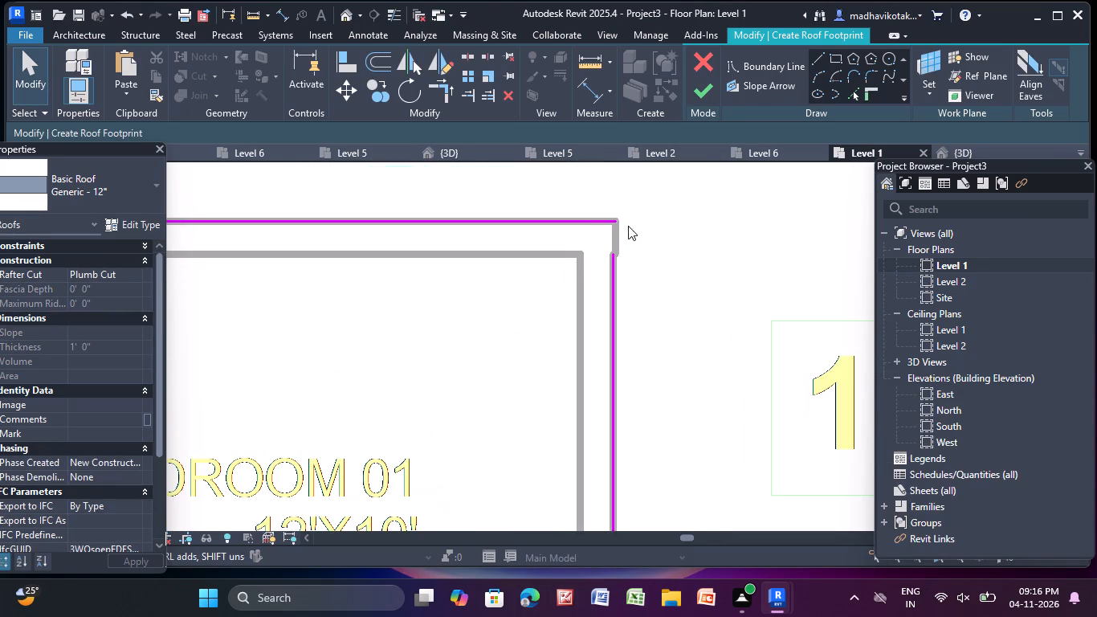
pyautogui.moveTo(627, 226); pyautogui.dragTo(611, 263, button='middle')
pyautogui.click(594, 324)
pyautogui.scroll(3, 595, 309)
pyautogui.moveTo(593, 297); pyautogui.dragTo(593, 300, button='middle')
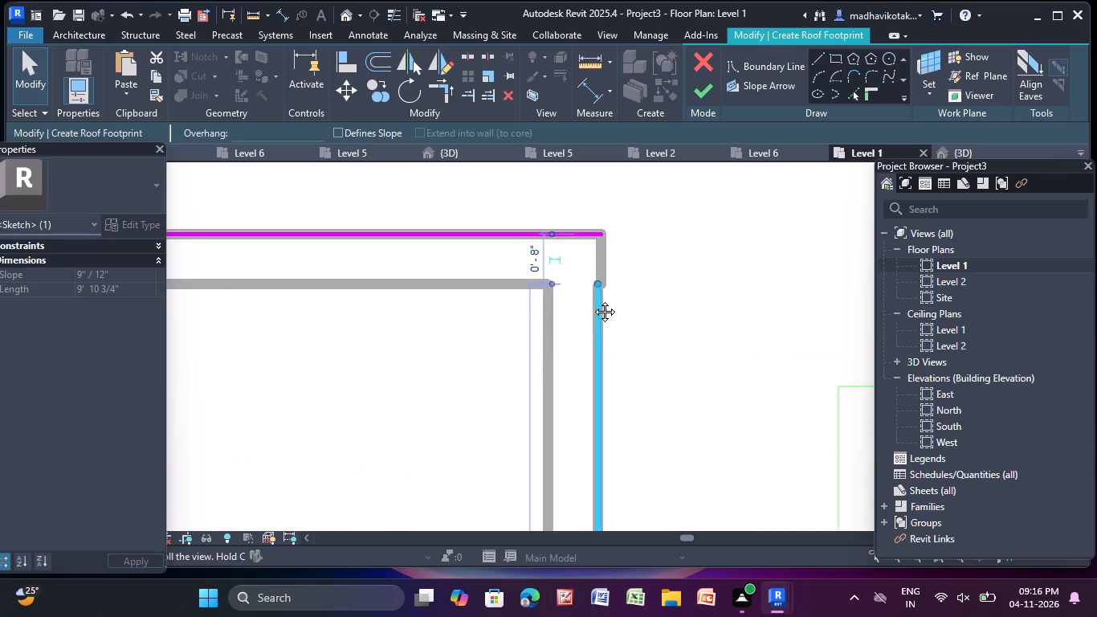
pyautogui.moveTo(593, 300); pyautogui.dragTo(589, 388, button='middle')
pyautogui.scroll(4, 580, 394)
pyautogui.moveTo(598, 363); pyautogui.dragTo(610, 282)
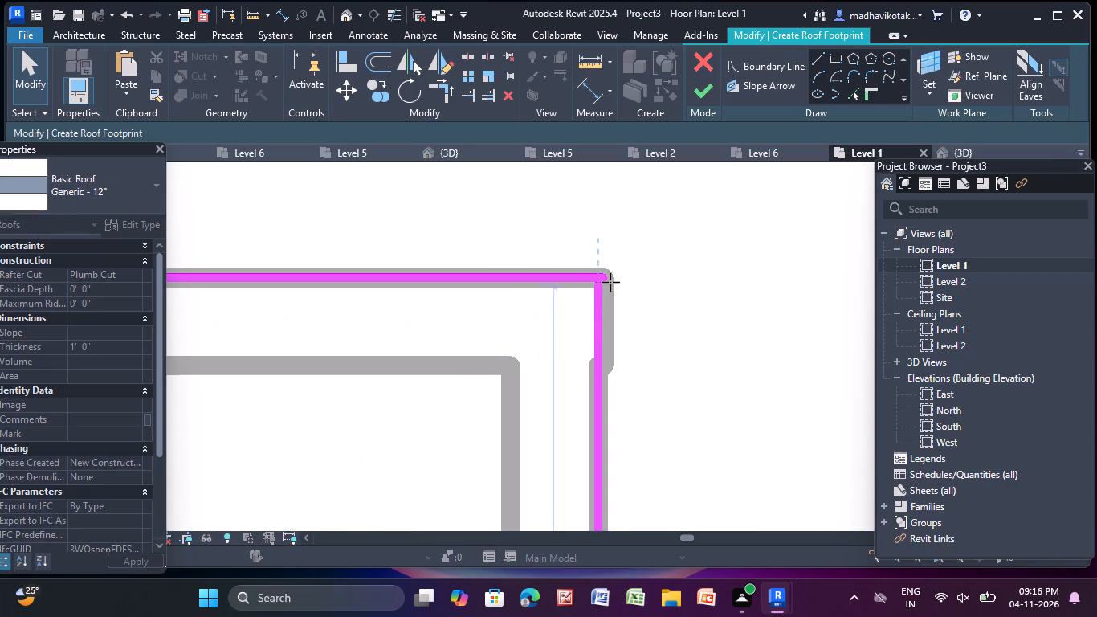
pyautogui.moveTo(610, 282); pyautogui.dragTo(609, 280)
pyautogui.click(667, 245)
# Finish unit 2's roof footprint and check the new roof in the 3D view.
pyautogui.scroll(-14, 667, 245)
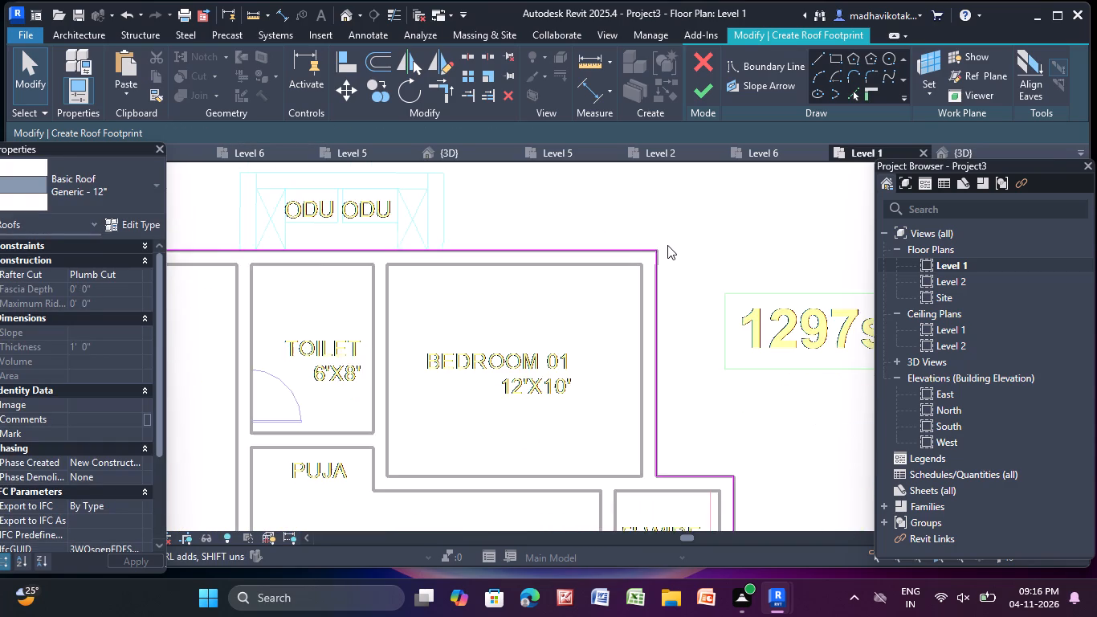
pyautogui.scroll(-8, 667, 245)
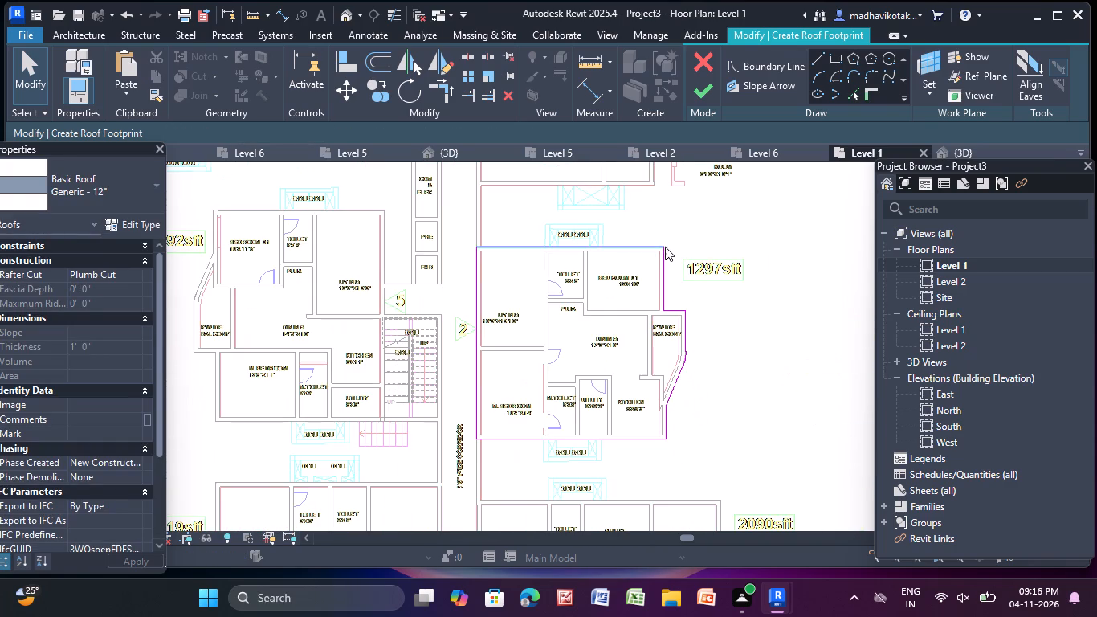
pyautogui.click(705, 93)
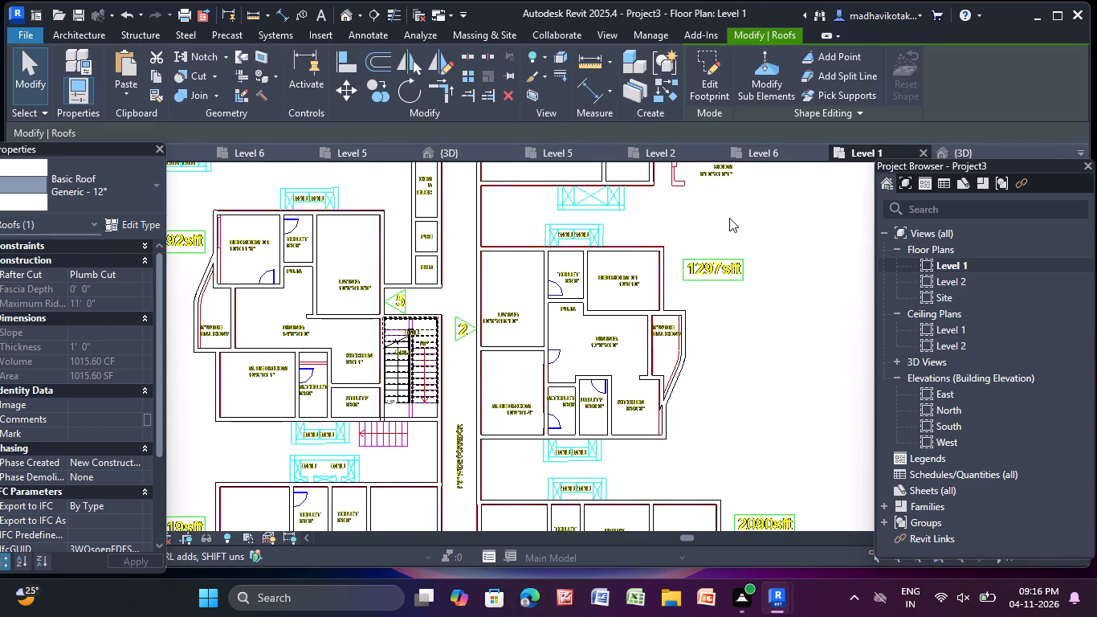
pyautogui.click(729, 218)
pyautogui.scroll(-5, 679, 229)
pyautogui.moveTo(671, 235); pyautogui.dragTo(667, 295, button='middle')
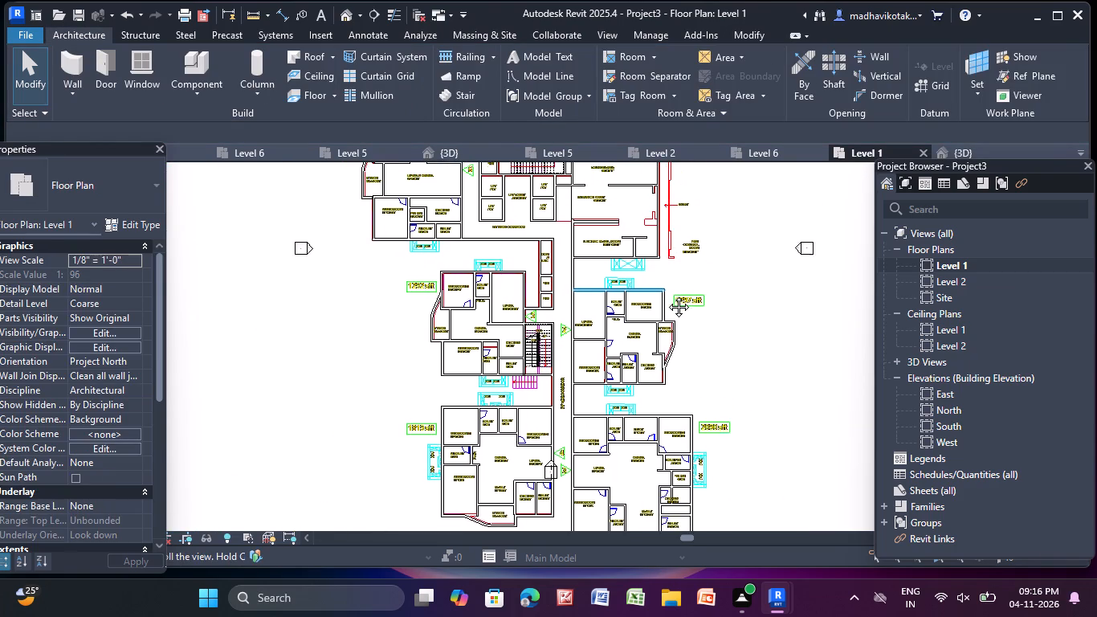
pyautogui.moveTo(667, 295); pyautogui.dragTo(668, 299, button='middle')
pyautogui.scroll(3, 516, 369)
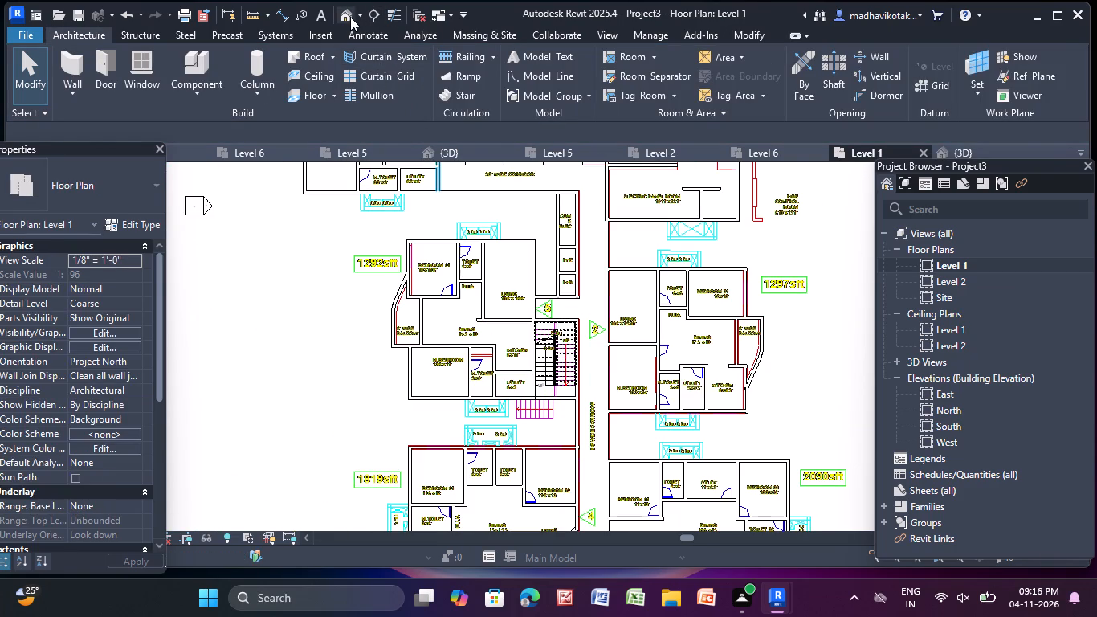
pyautogui.click(350, 17)
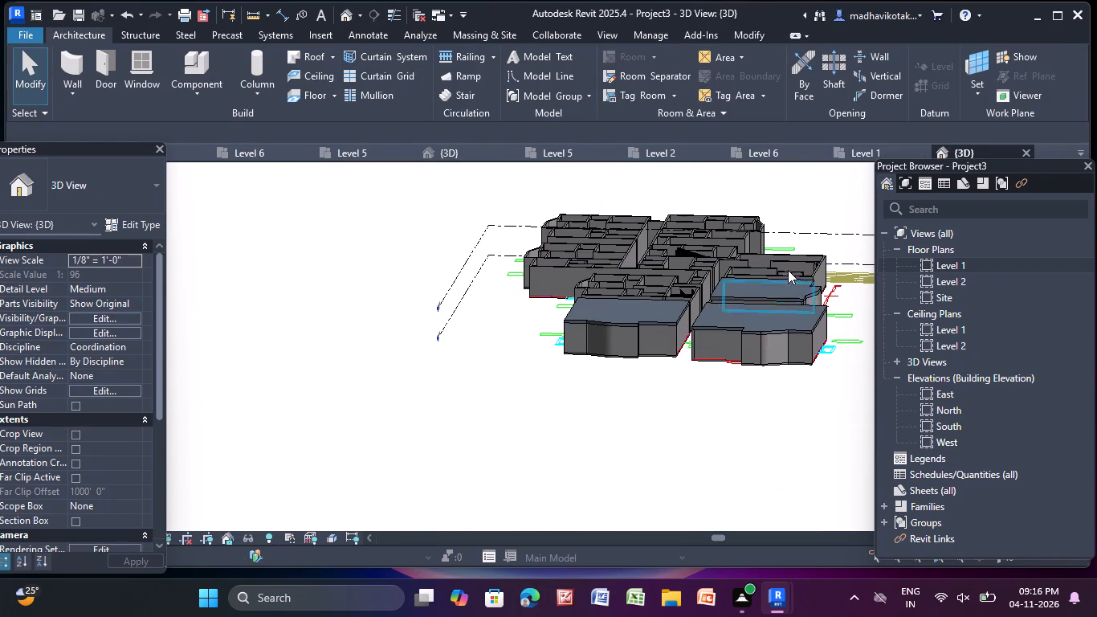
# Create a footprint roof from the Level 1 plan, moved to Level 2, picking unit 5's straight, curved and slanted outer balcony lines as boundary.
pyautogui.doubleClick(981, 264)
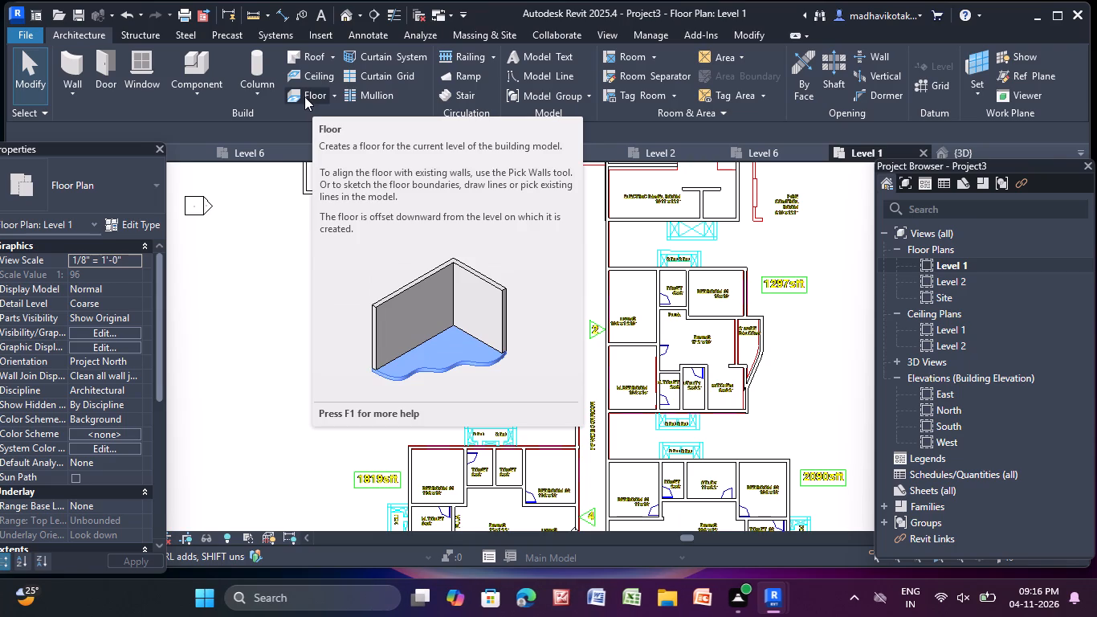
pyautogui.click(307, 52)
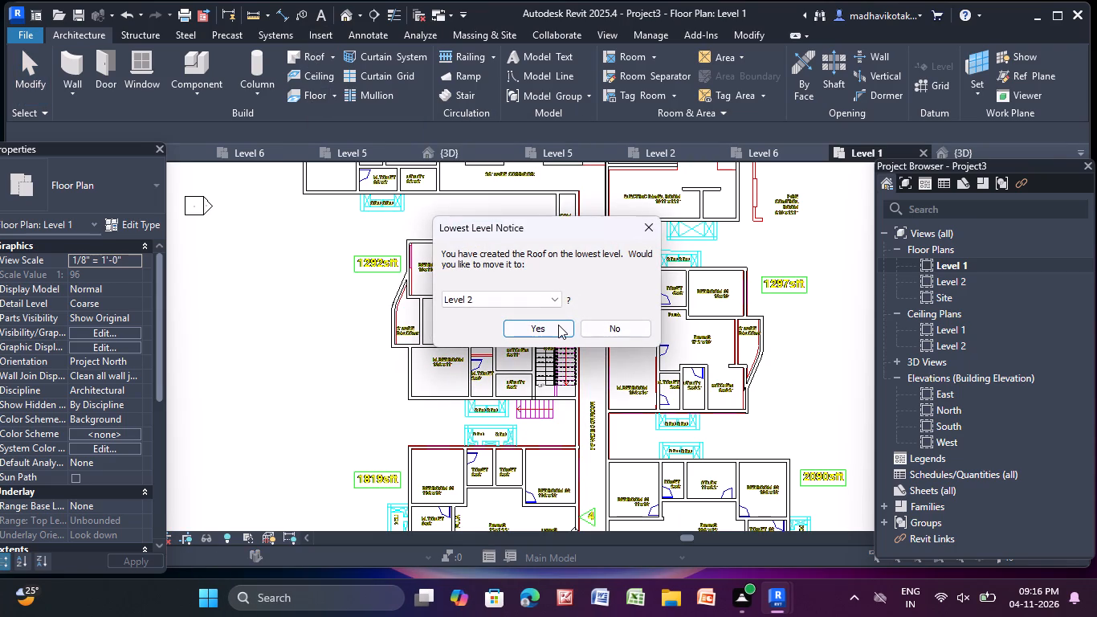
pyautogui.click(558, 325)
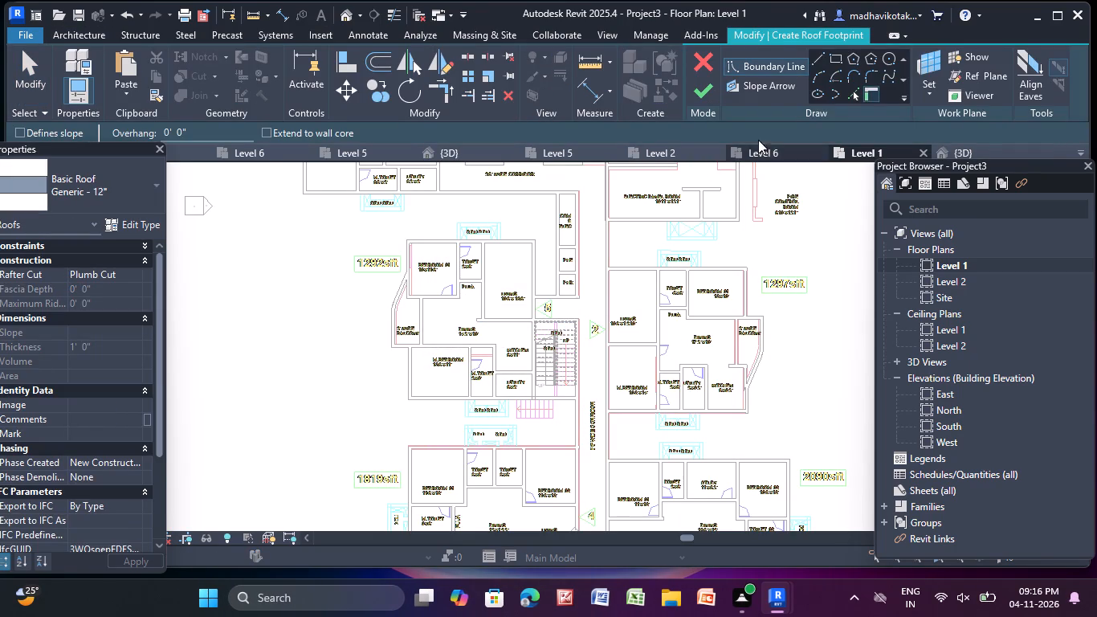
pyautogui.click(852, 94)
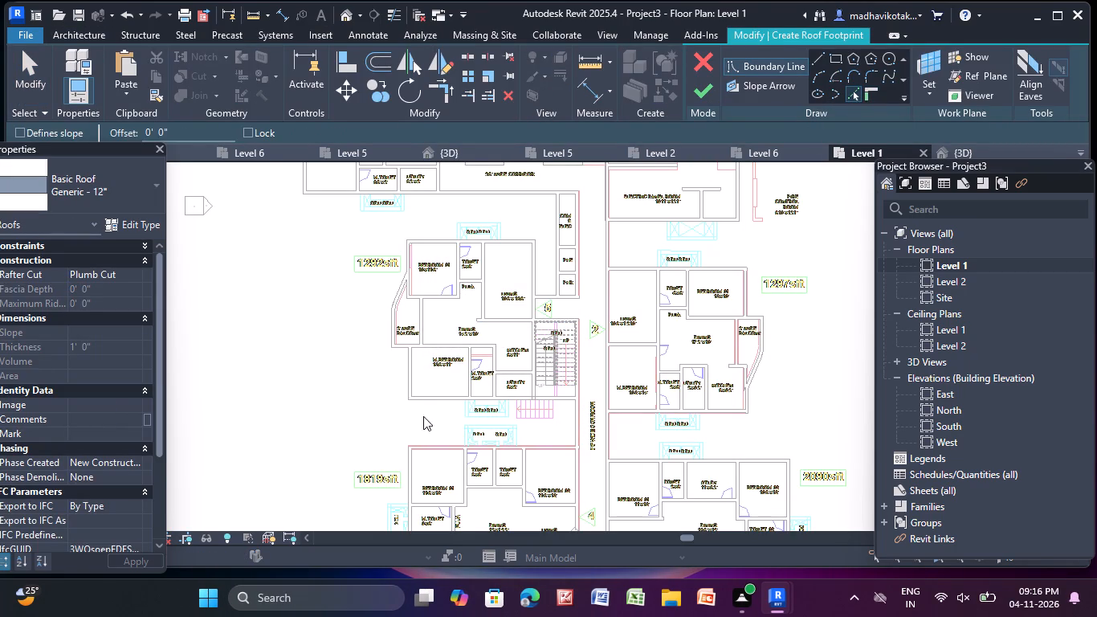
pyautogui.scroll(4, 410, 260)
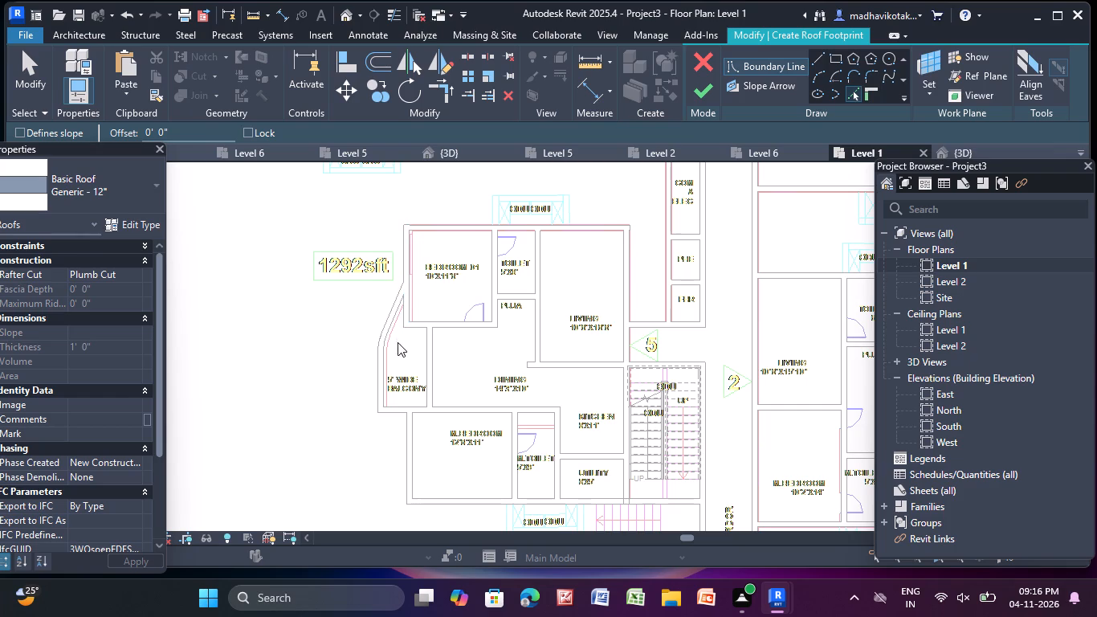
pyautogui.scroll(3, 386, 375)
pyautogui.click(369, 397)
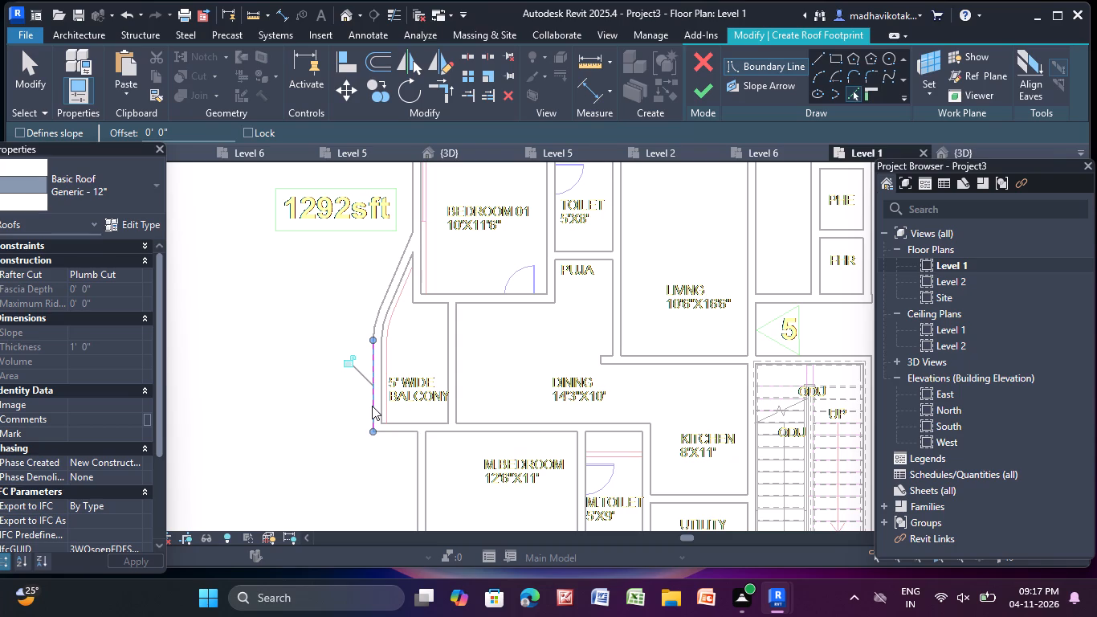
pyautogui.scroll(6, 399, 301)
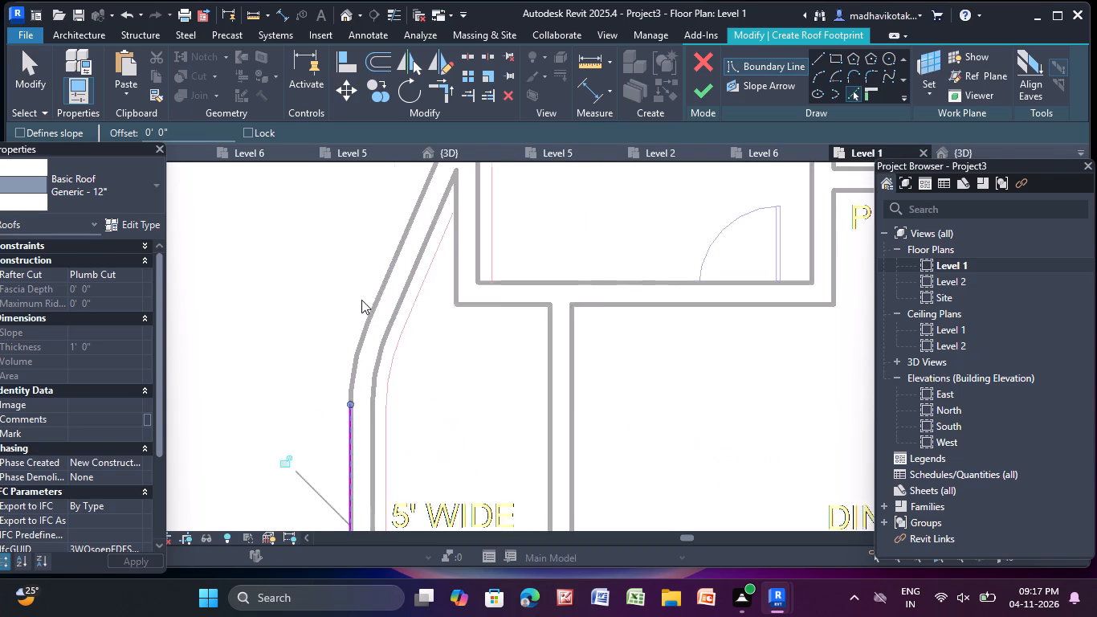
pyautogui.scroll(2, 361, 300)
pyautogui.click(378, 300)
pyautogui.click(357, 372)
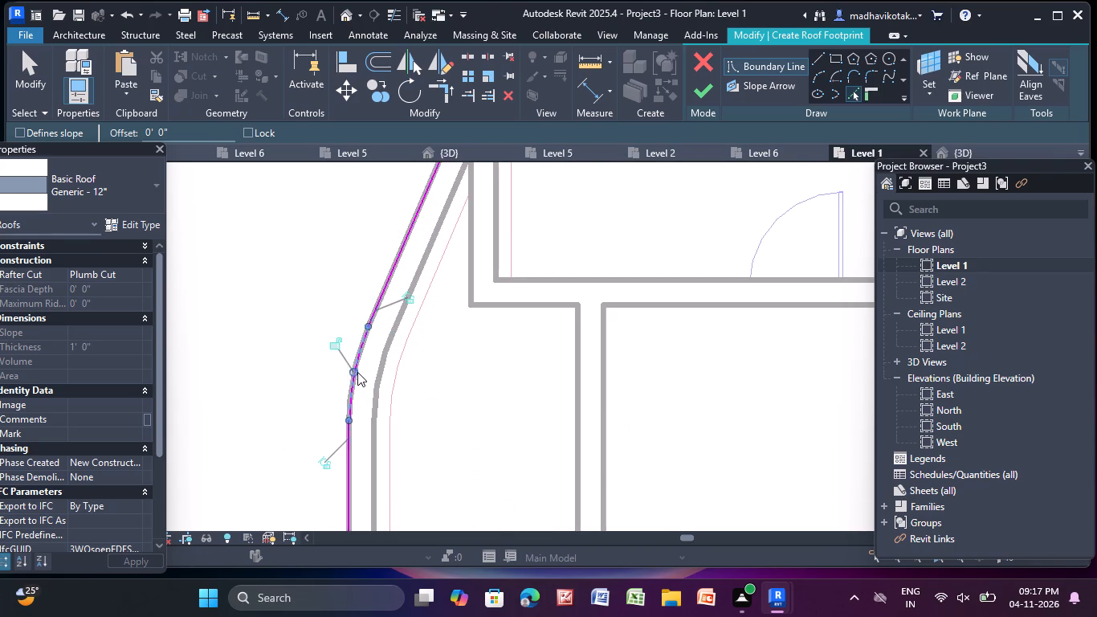
# Add boundary lines along Bedroom 01's outer west wall, unit 5's outer north wall and the living room's outer east wall.
pyautogui.scroll(-6, 379, 363)
pyautogui.moveTo(455, 225); pyautogui.dragTo(438, 386, button='middle')
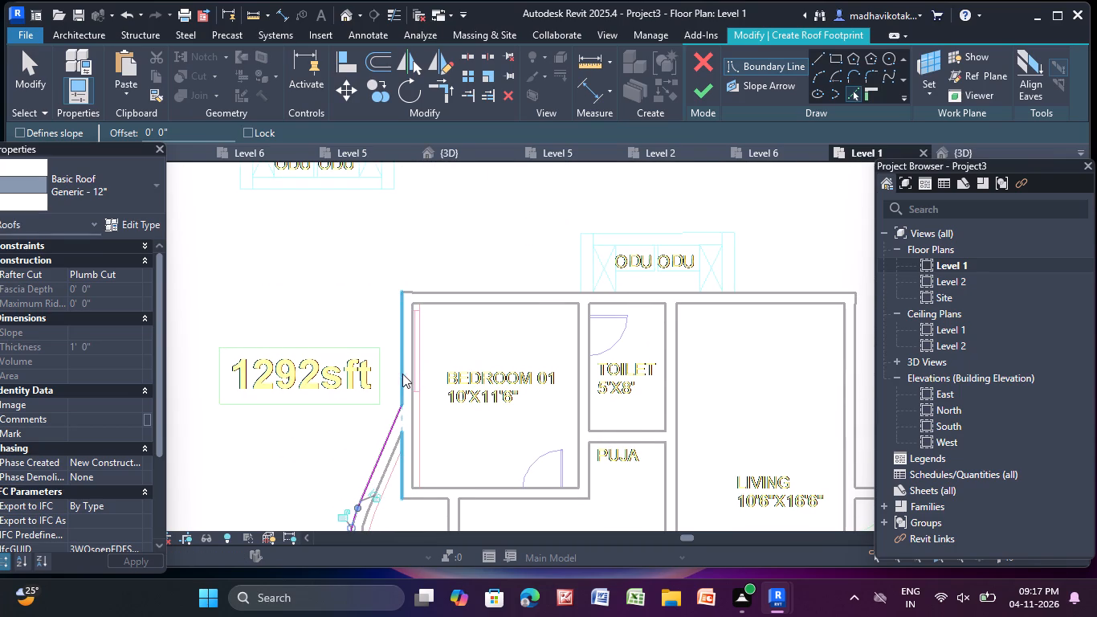
pyautogui.click(399, 373)
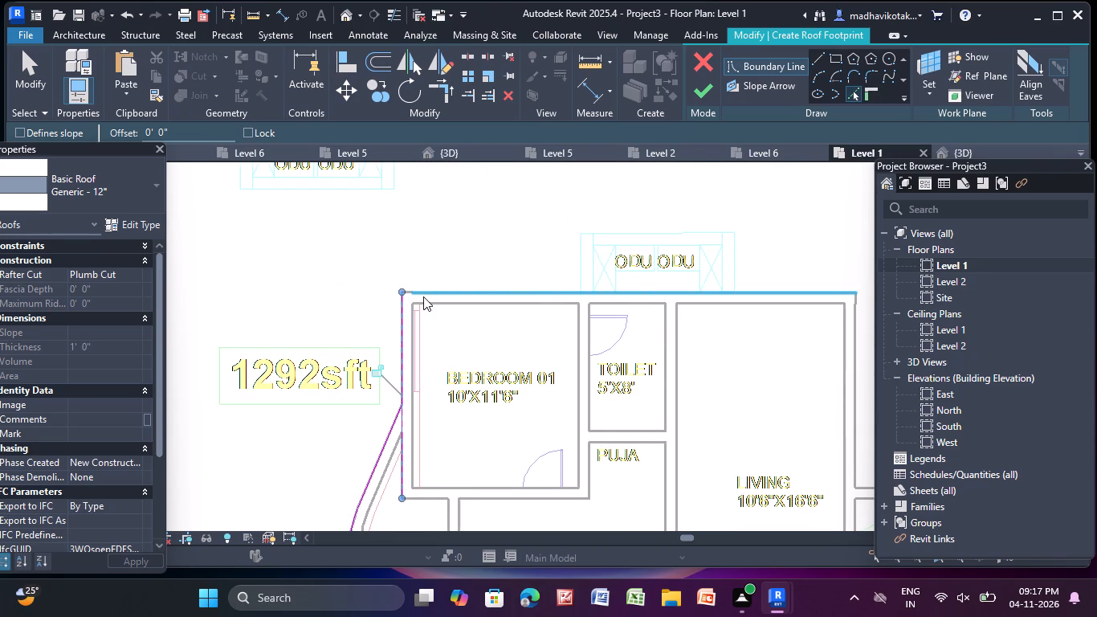
pyautogui.click(424, 295)
pyautogui.scroll(-1, 625, 359)
pyautogui.moveTo(611, 349); pyautogui.dragTo(319, 226, button='middle')
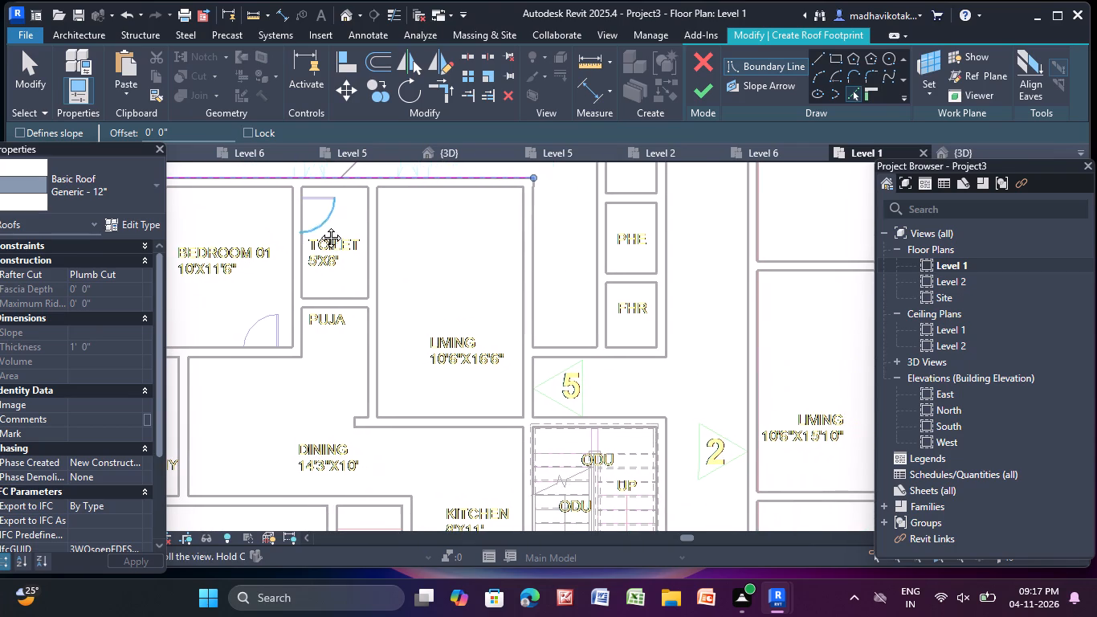
pyautogui.moveTo(319, 226); pyautogui.dragTo(320, 226, button='middle')
pyautogui.click(535, 299)
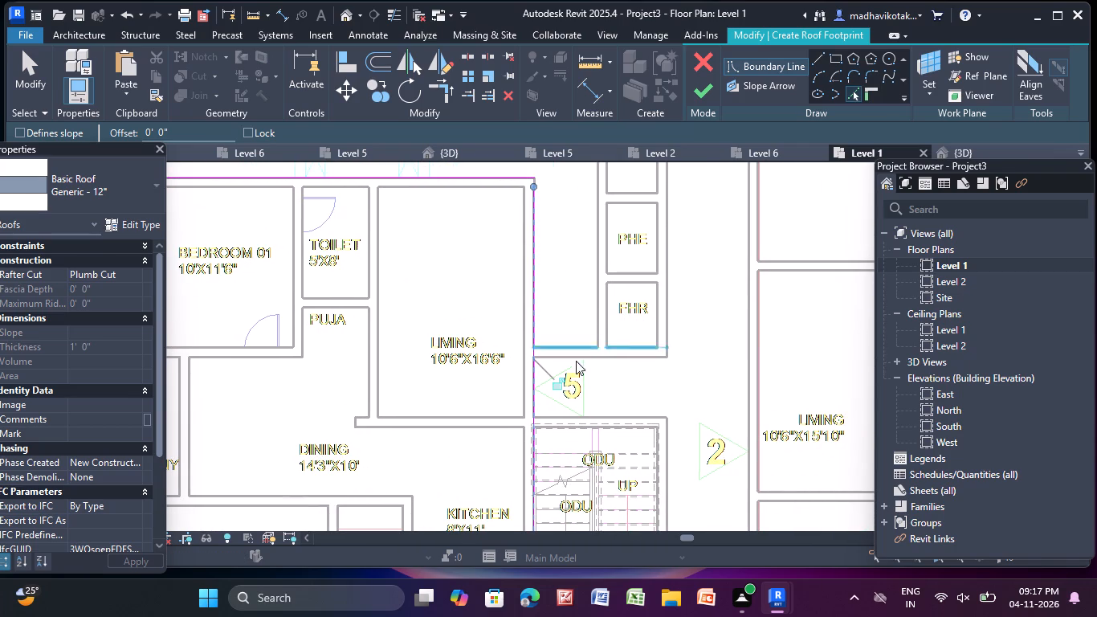
# Add boundary lines along the outer wall north of unit 5's staircase and along the staircase's corridor side.
pyautogui.click(587, 414)
pyautogui.moveTo(592, 410); pyautogui.dragTo(591, 382, button='middle')
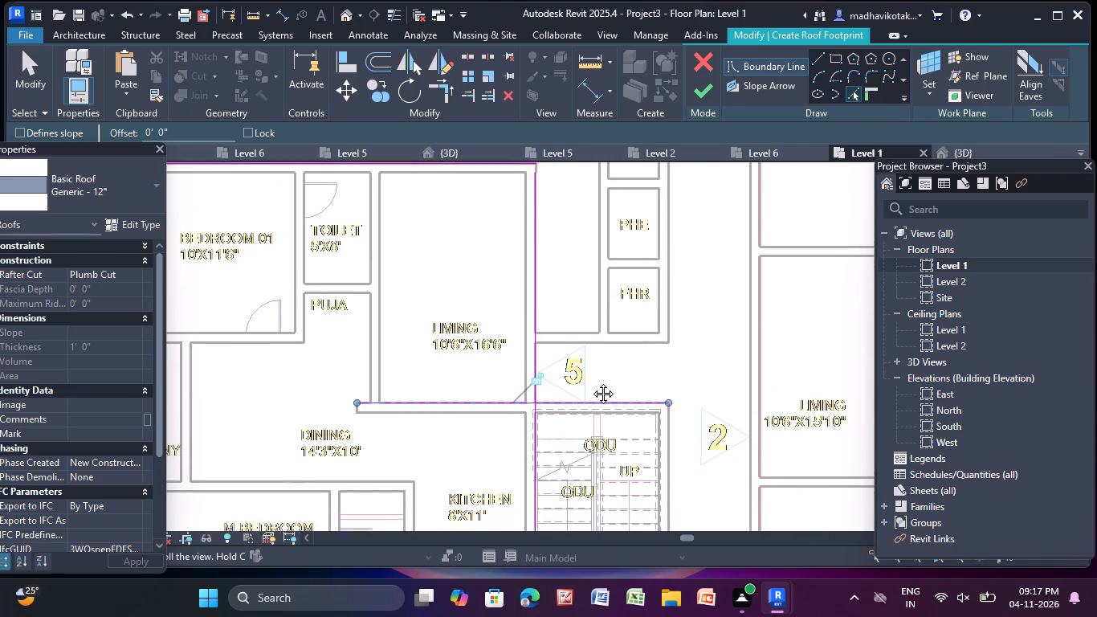
pyautogui.moveTo(591, 382); pyautogui.dragTo(554, 205, button='middle')
pyautogui.click(629, 319)
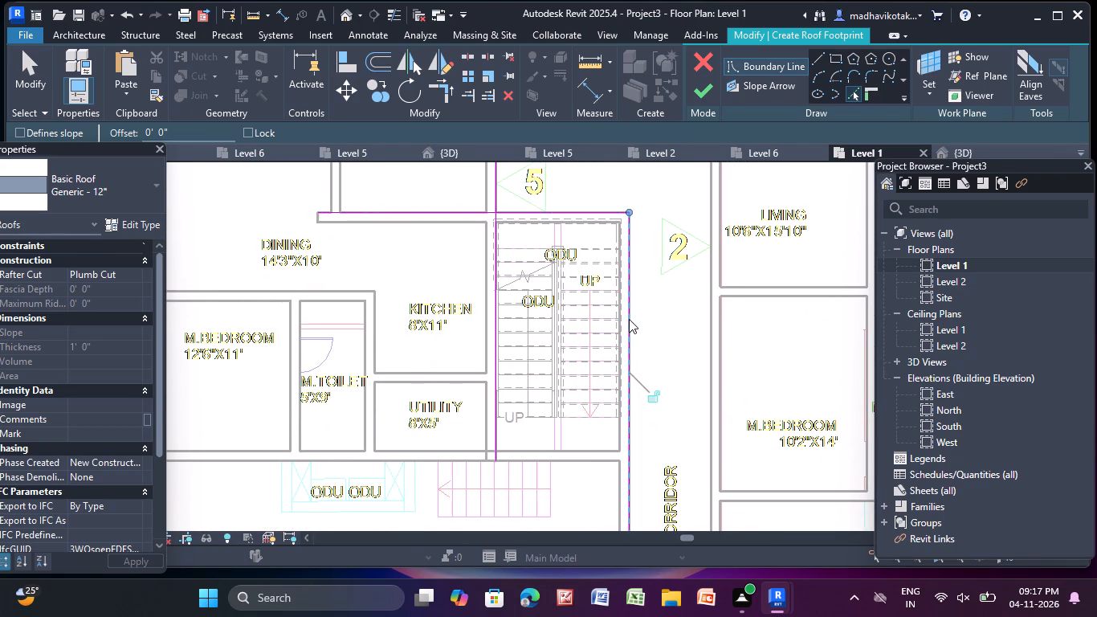
# Add boundary lines along unit 5's outer south wall and the master bedroom's outer west wall.
pyautogui.scroll(-4, 611, 365)
pyautogui.moveTo(609, 368); pyautogui.dragTo(640, 190, button='middle')
pyautogui.moveTo(573, 287); pyautogui.dragTo(584, 351, button='middle')
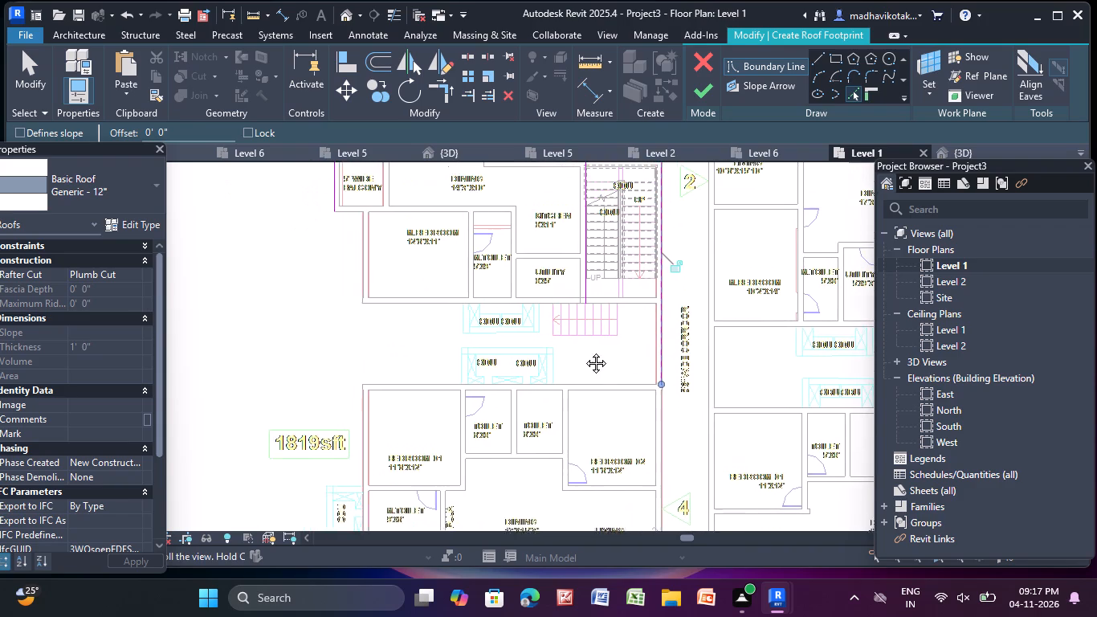
pyautogui.moveTo(584, 351); pyautogui.dragTo(595, 414, button='middle')
pyautogui.scroll(4, 555, 382)
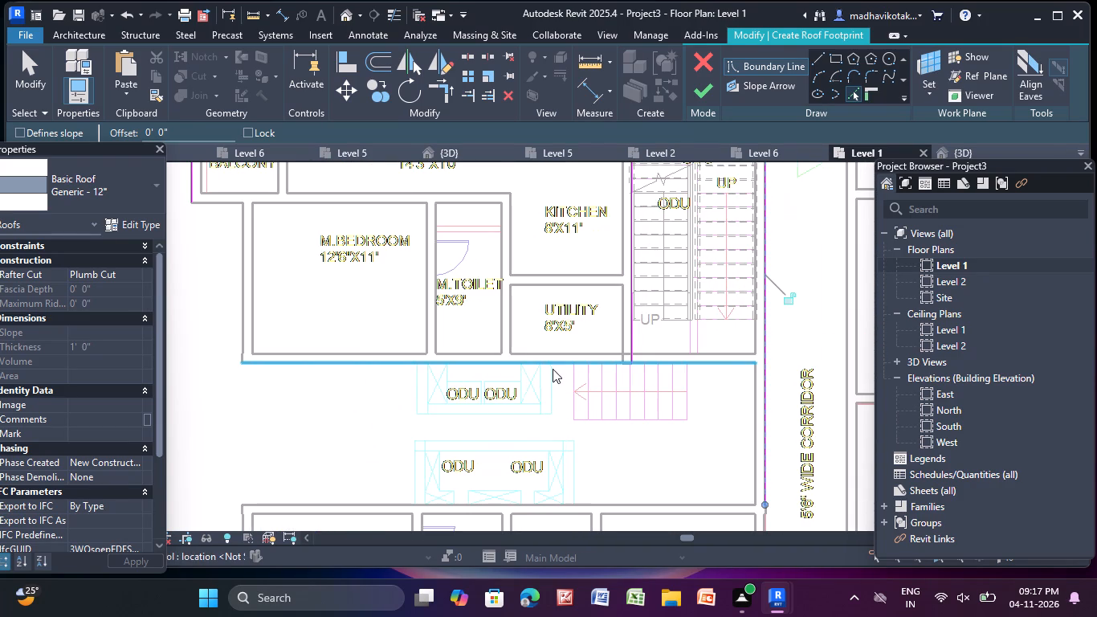
pyautogui.click(557, 364)
pyautogui.scroll(-2, 557, 363)
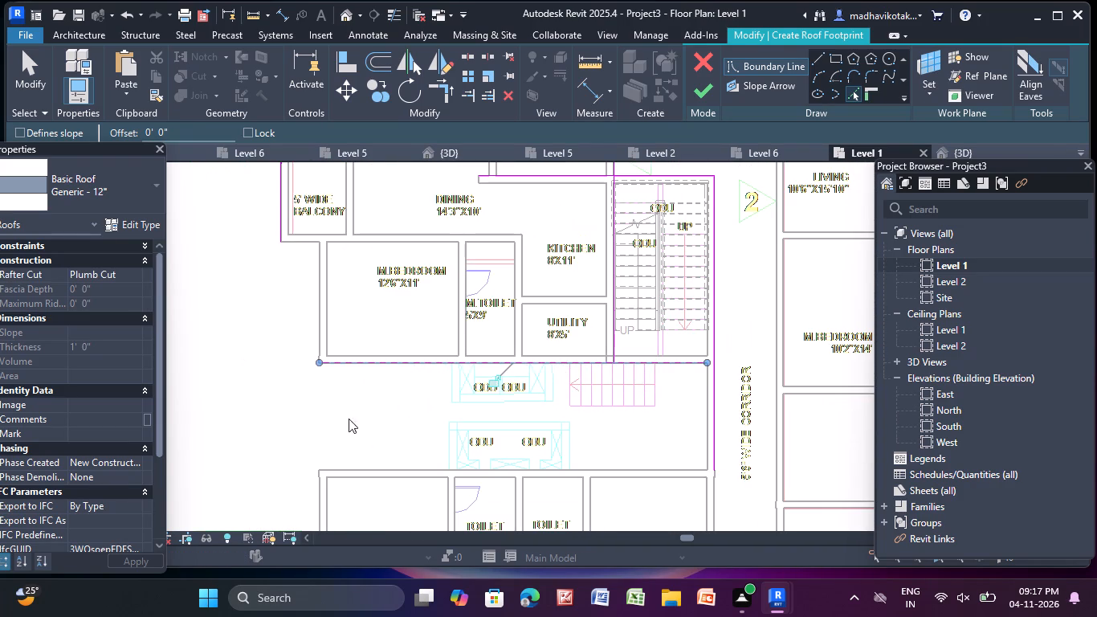
pyautogui.moveTo(324, 354); pyautogui.dragTo(521, 416, button='middle')
pyautogui.scroll(2, 503, 375)
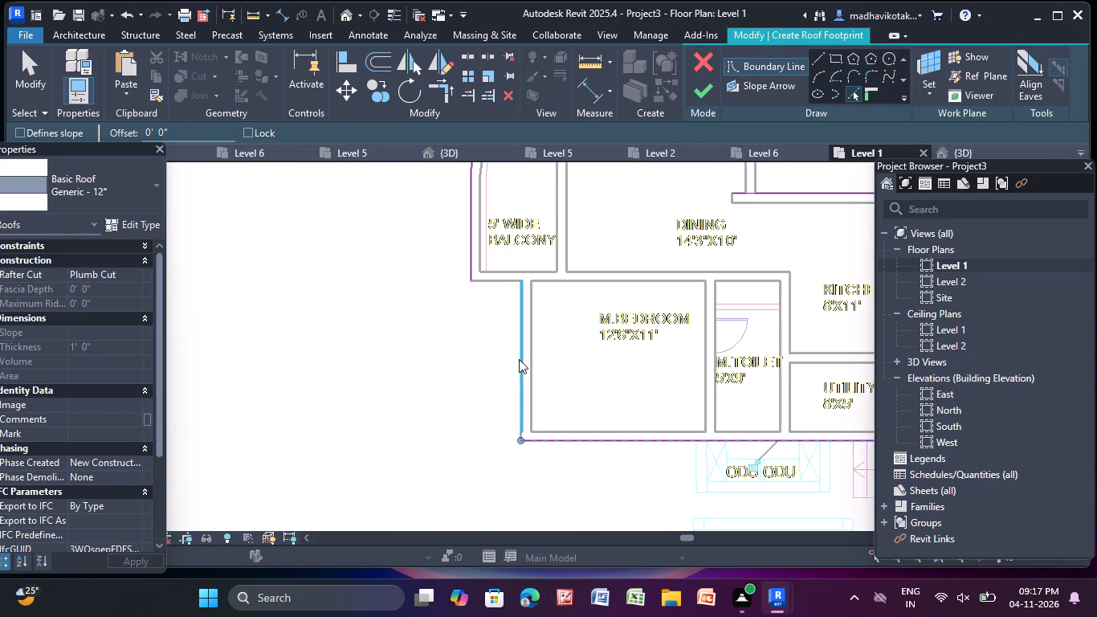
pyautogui.click(519, 359)
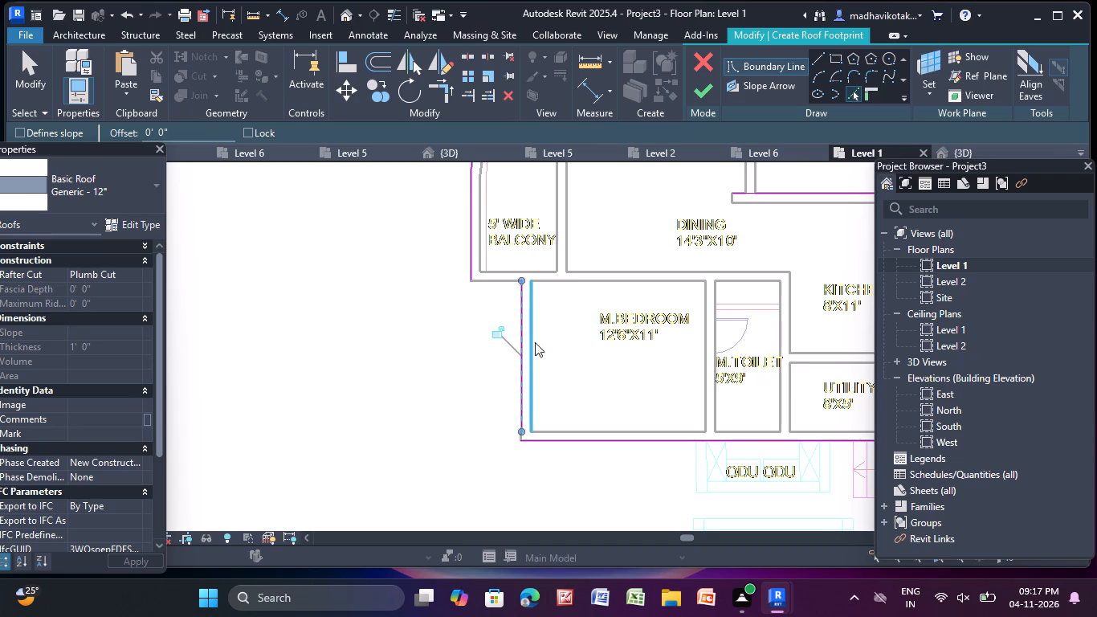
# Add the boundary line along the balcony's outer south edge above the master bedroom and end line picking.
pyautogui.scroll(-1, 531, 337)
pyautogui.scroll(3, 502, 291)
pyautogui.press('Escape')
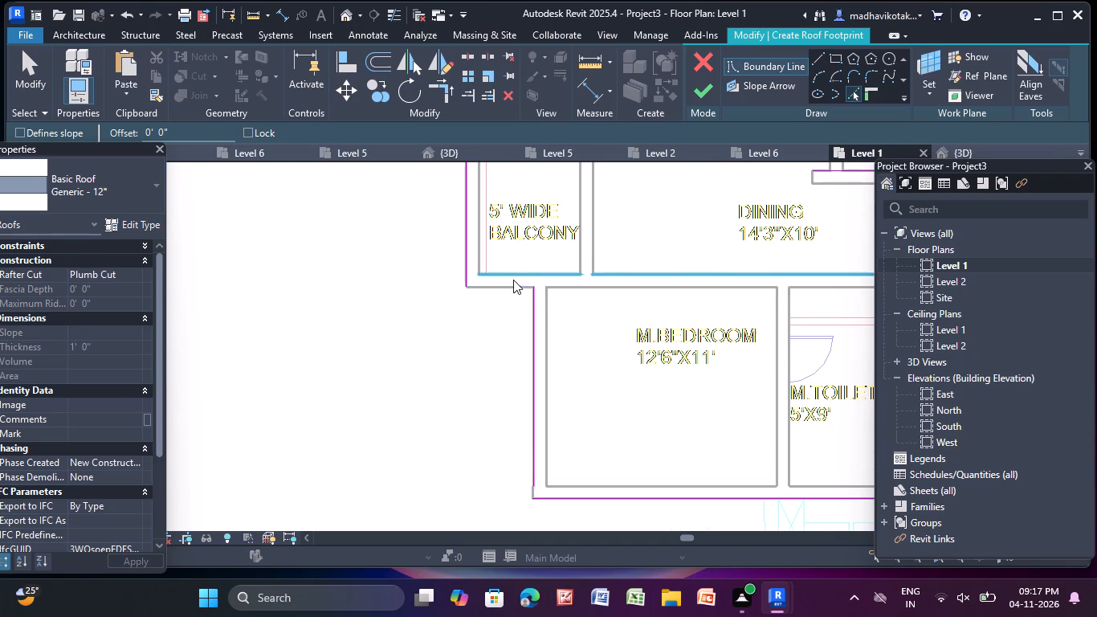
pyautogui.scroll(4, 496, 298)
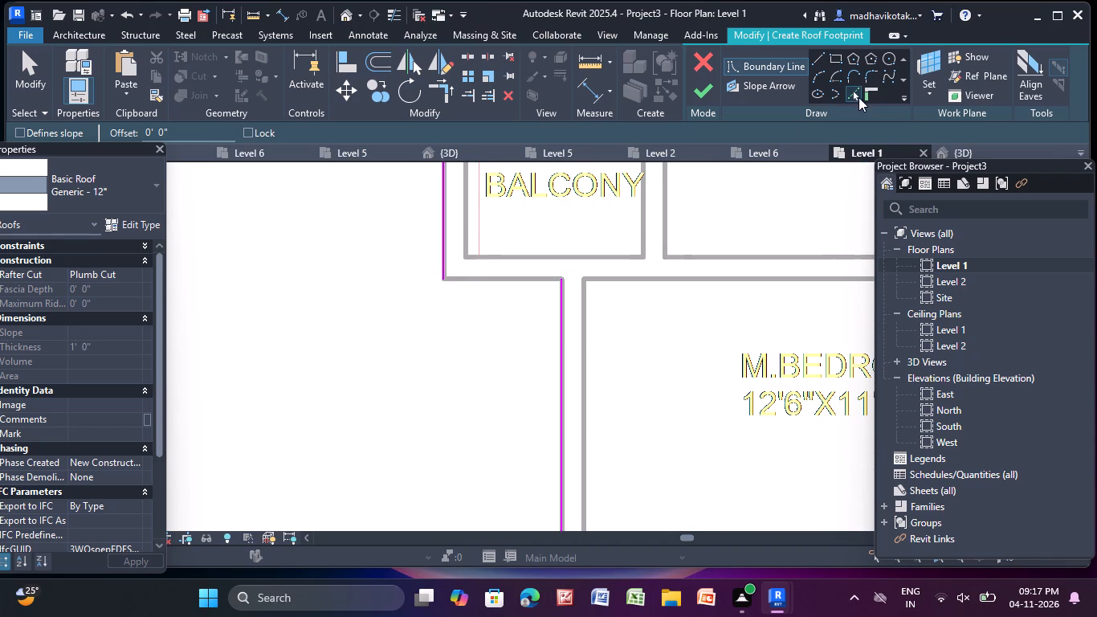
pyautogui.click(855, 94)
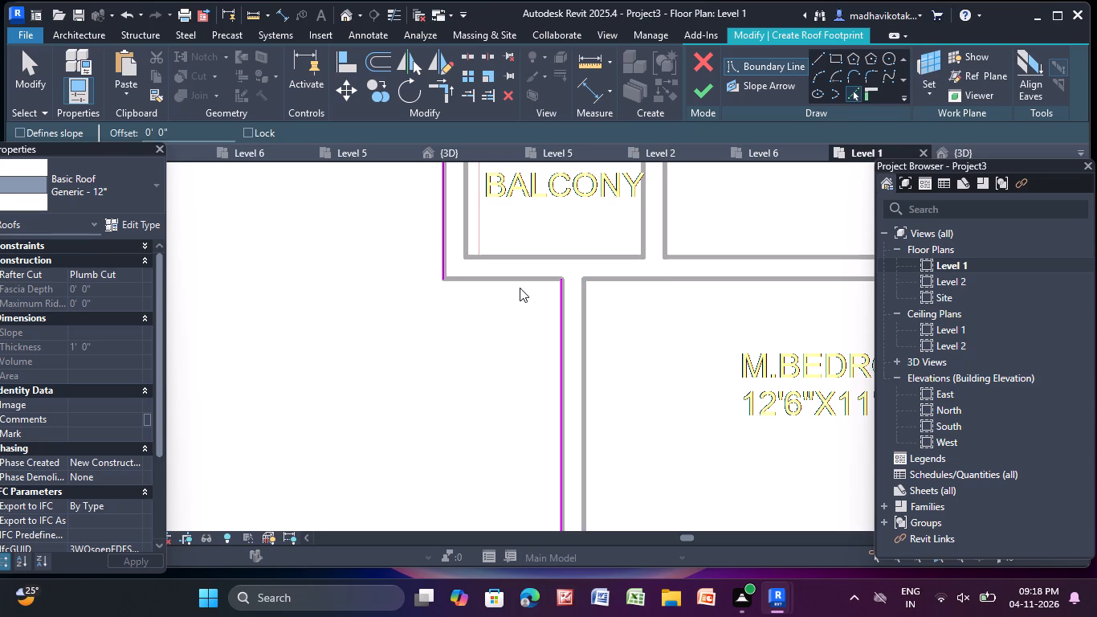
pyautogui.scroll(3, 520, 288)
pyautogui.click(519, 277)
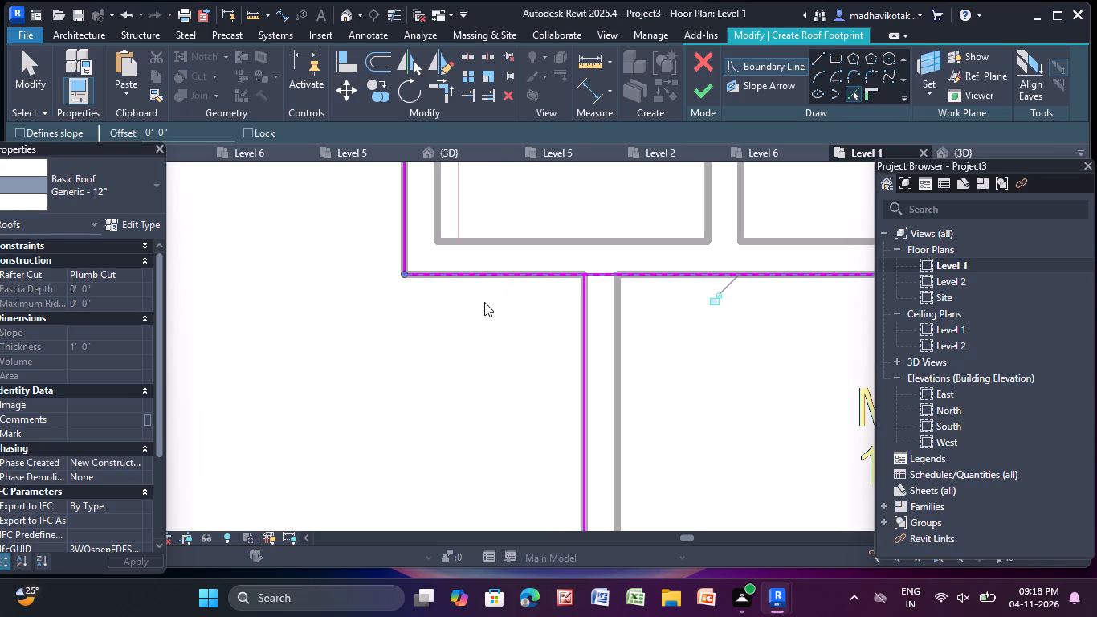
pyautogui.press('Escape')
pyautogui.press('Escape')
pyautogui.press('Escape')
pyautogui.press('Escape')
pyautogui.press('Escape')
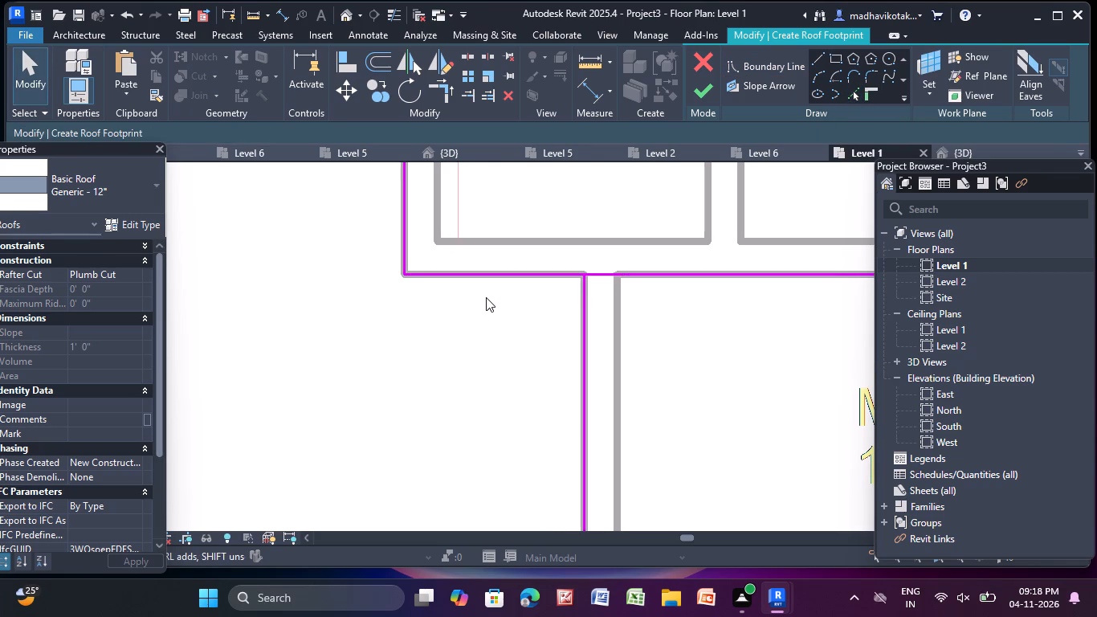
# Shorten the boundary line along the balcony's south edge so it ends at the master bedroom's west boundary line.
pyautogui.press('Escape')
pyautogui.scroll(-6, 486, 296)
pyautogui.click(610, 288)
pyautogui.moveTo(608, 289); pyautogui.dragTo(500, 319, button='middle')
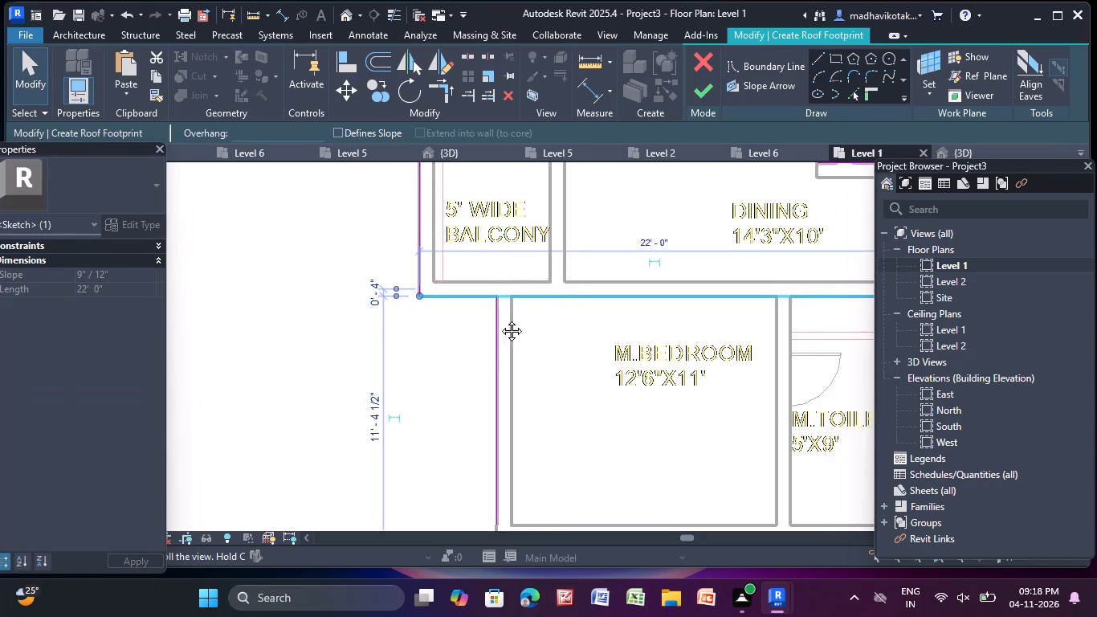
pyautogui.moveTo(500, 319); pyautogui.dragTo(217, 360, button='middle')
pyautogui.scroll(4, 530, 355)
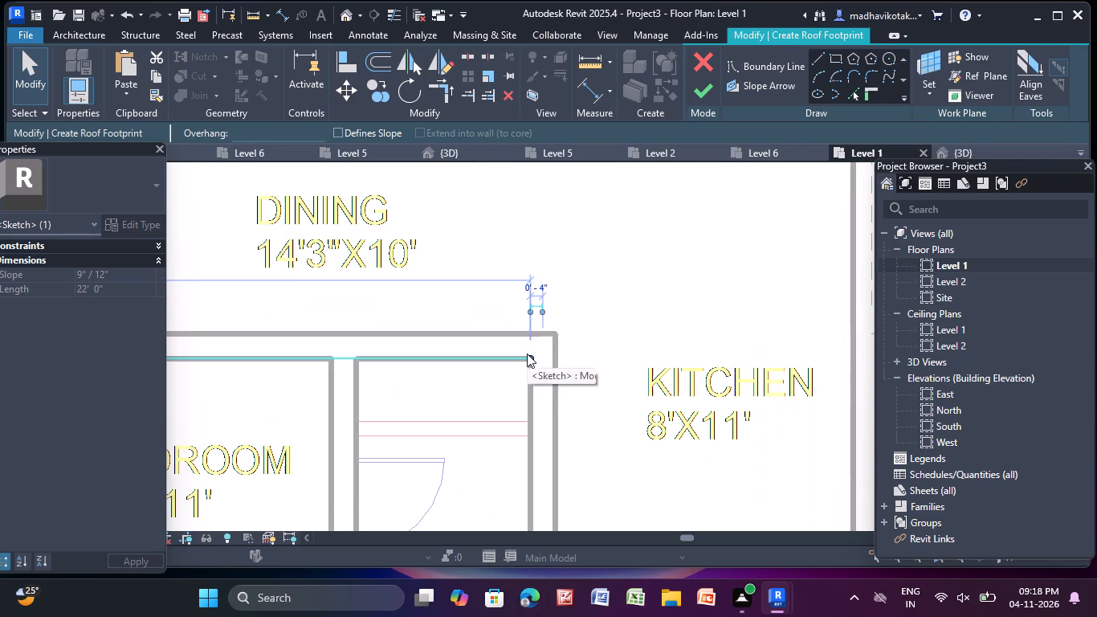
pyautogui.moveTo(526, 357); pyautogui.dragTo(289, 363)
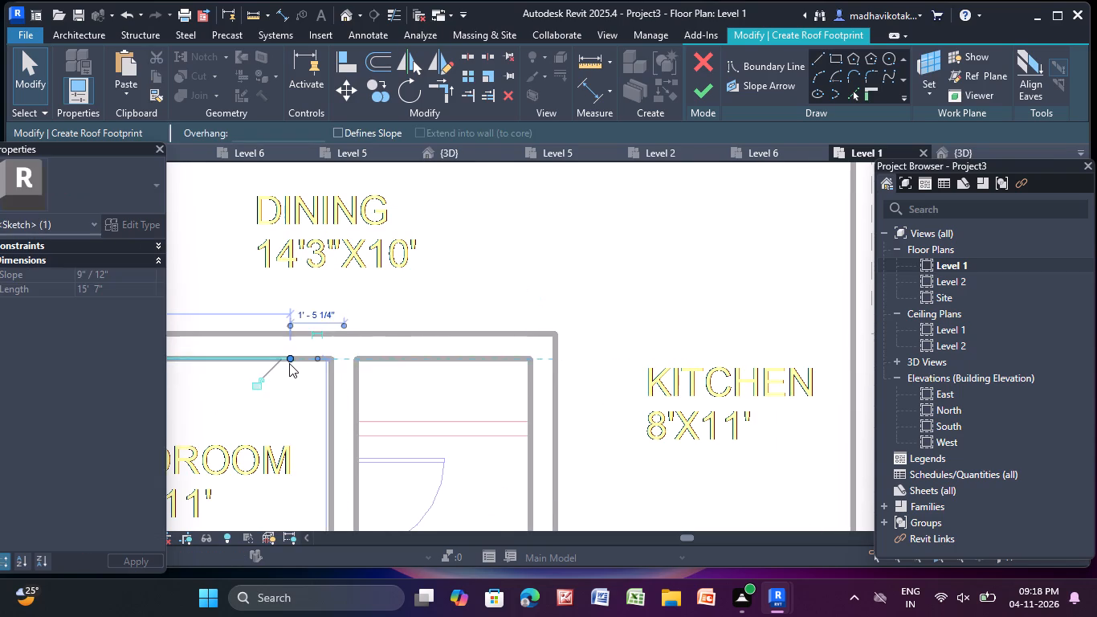
pyautogui.scroll(-3, 289, 363)
pyautogui.moveTo(289, 364); pyautogui.dragTo(770, 362, button='middle')
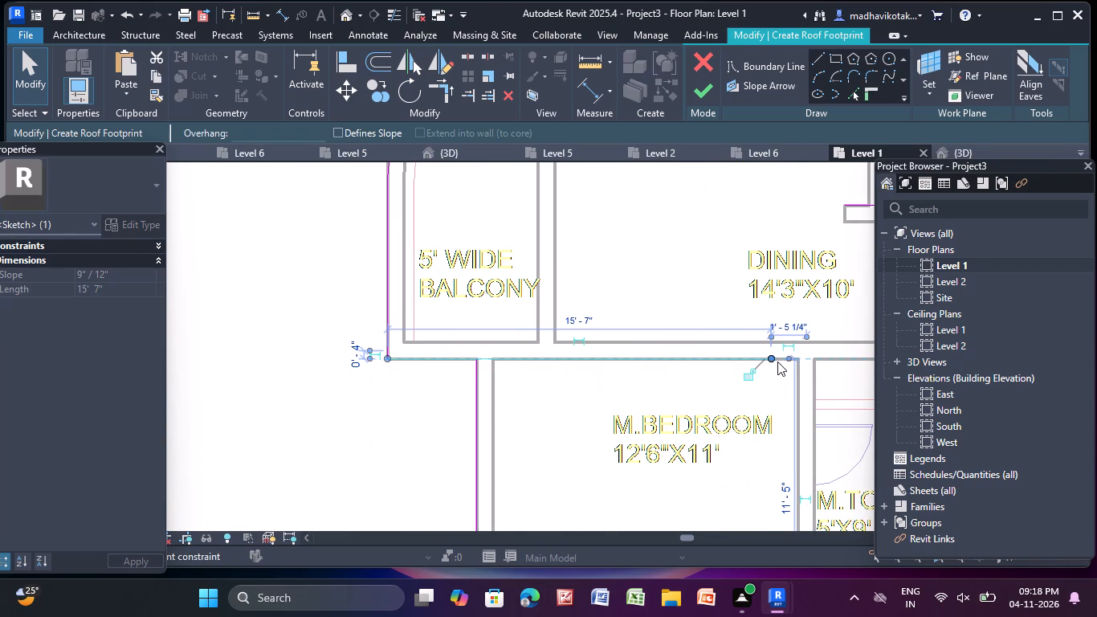
pyautogui.moveTo(769, 356); pyautogui.dragTo(448, 371)
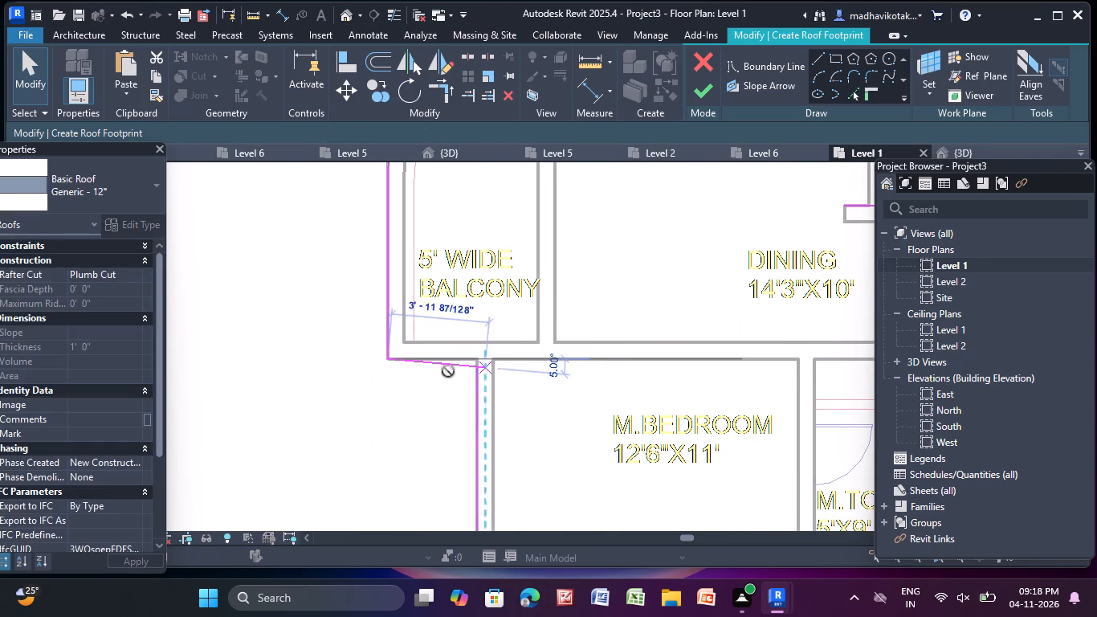
pyautogui.moveTo(448, 371); pyautogui.dragTo(431, 358)
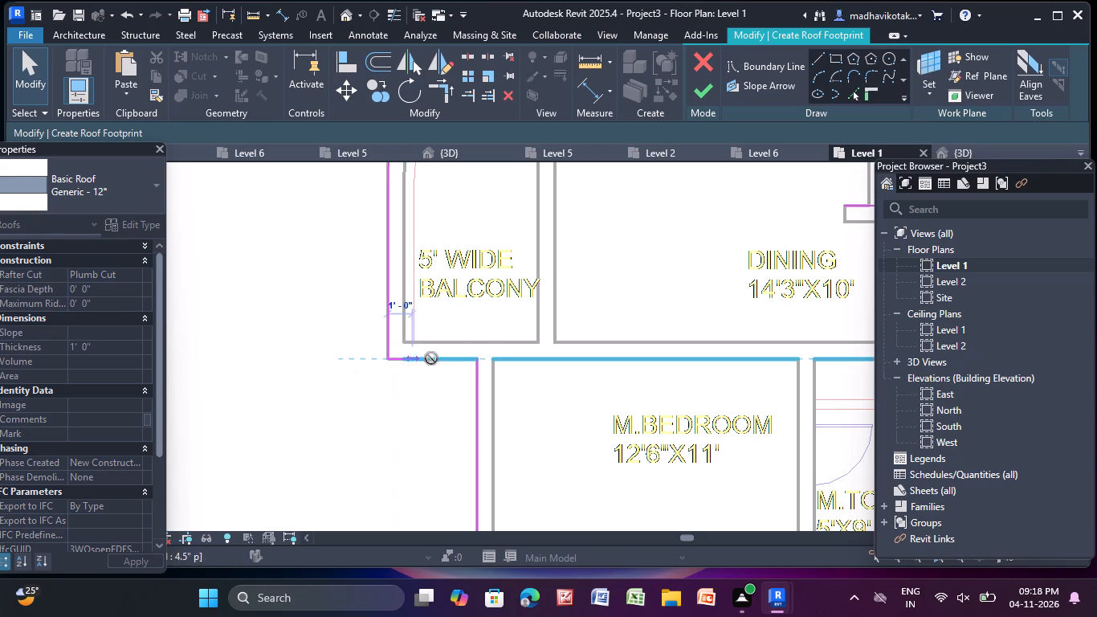
pyautogui.moveTo(431, 358); pyautogui.dragTo(475, 360)
pyautogui.click(390, 390)
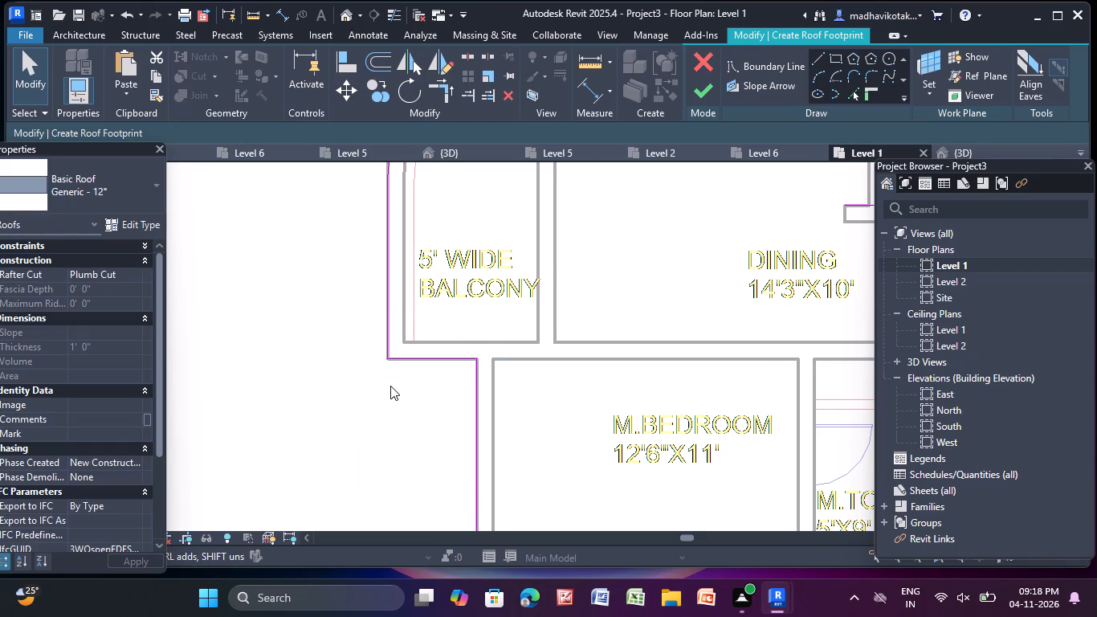
# Extend the master bedroom's west boundary line south to meet unit 5's south boundary line.
pyautogui.scroll(-4, 402, 375)
pyautogui.moveTo(434, 430); pyautogui.dragTo(398, 251, button='middle')
pyautogui.scroll(2, 418, 375)
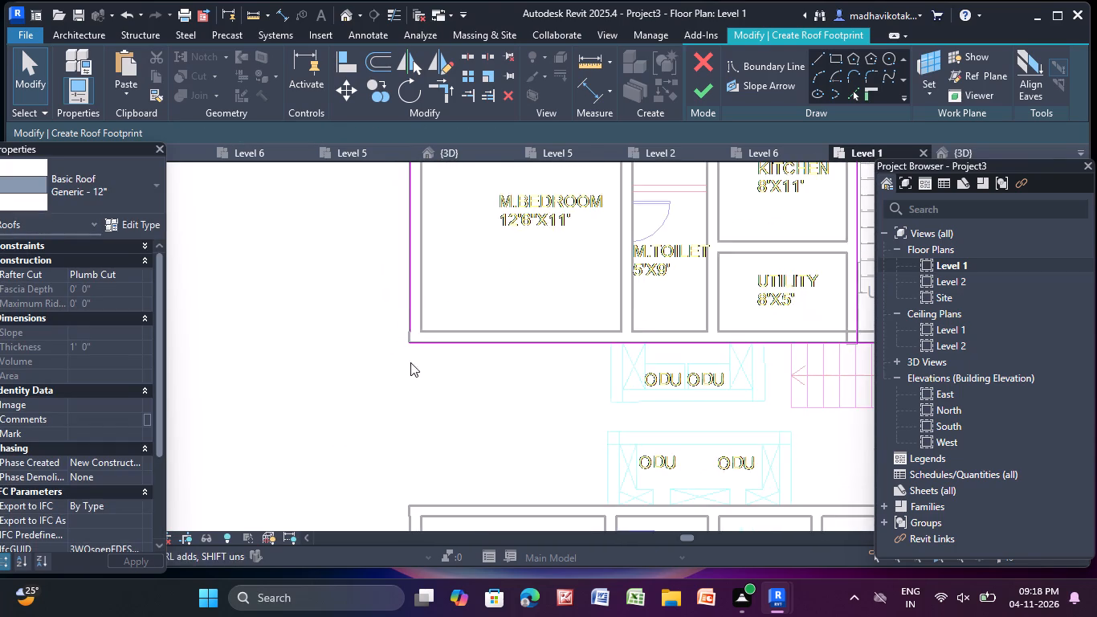
pyautogui.scroll(8, 406, 331)
pyautogui.click(417, 306)
pyautogui.scroll(4, 402, 394)
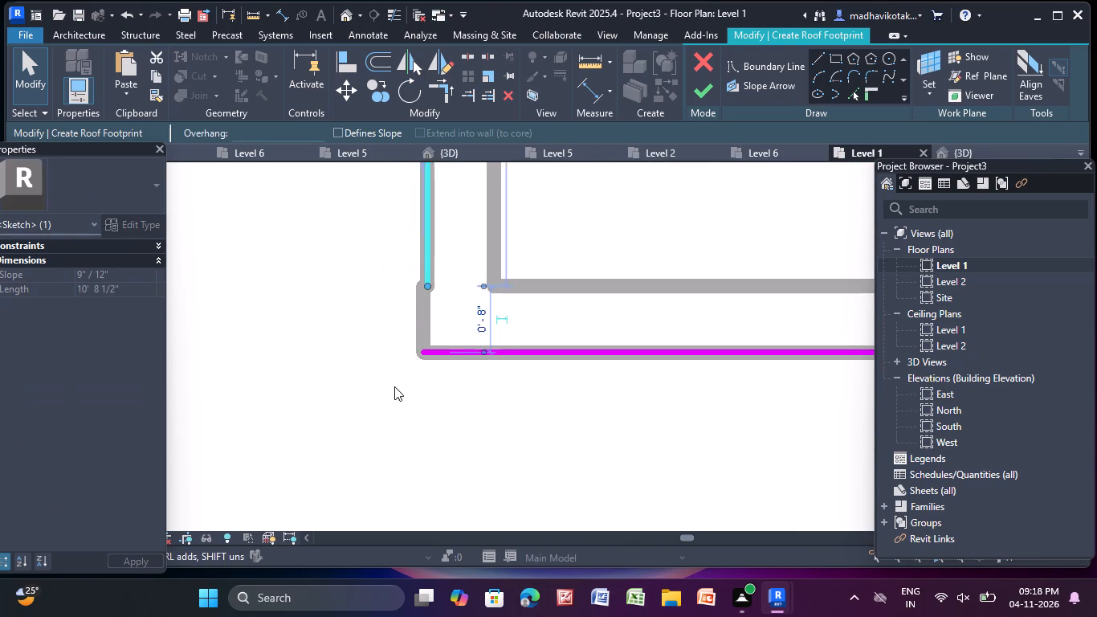
pyautogui.scroll(4, 394, 386)
pyautogui.moveTo(453, 212); pyautogui.dragTo(455, 259)
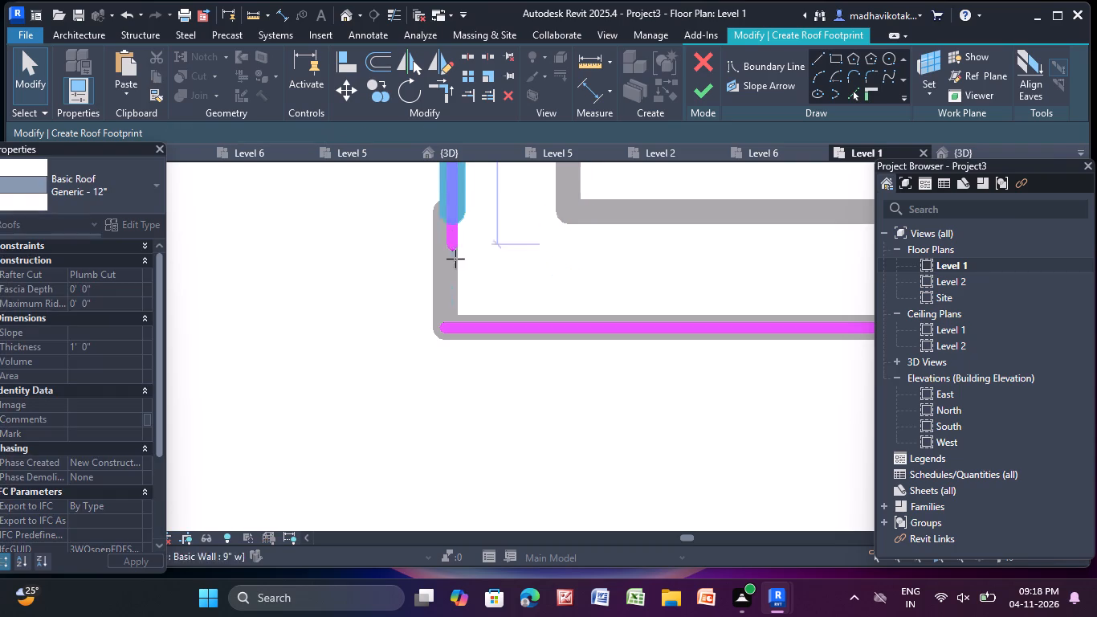
pyautogui.moveTo(455, 259); pyautogui.dragTo(461, 329)
pyautogui.click(484, 379)
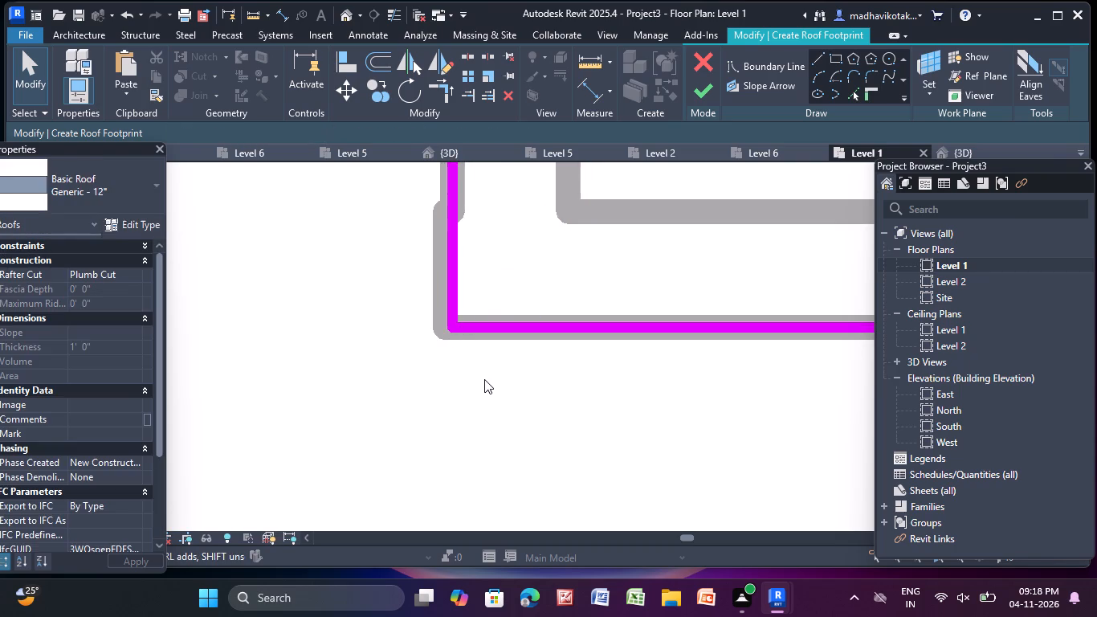
# Shorten the staircase's corridor-side boundary line so it ends level with unit 5's south boundary line.
pyautogui.scroll(-8, 483, 374)
pyautogui.scroll(-6, 532, 316)
pyautogui.scroll(-5, 669, 302)
pyautogui.moveTo(669, 303); pyautogui.dragTo(312, 404, button='middle')
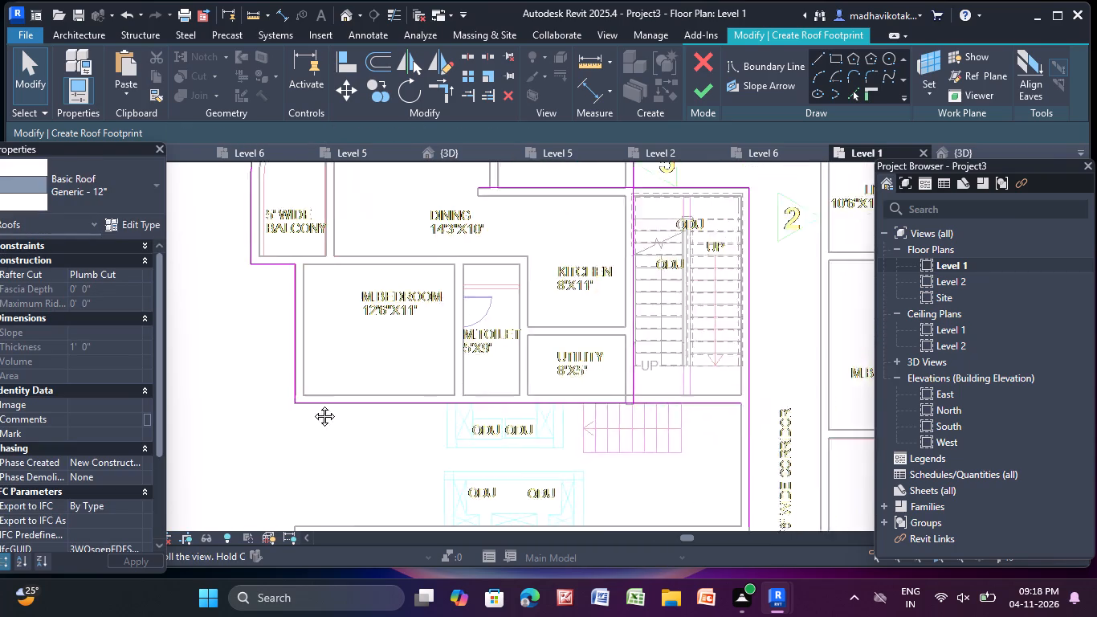
pyautogui.moveTo(312, 404); pyautogui.dragTo(259, 281, button='middle')
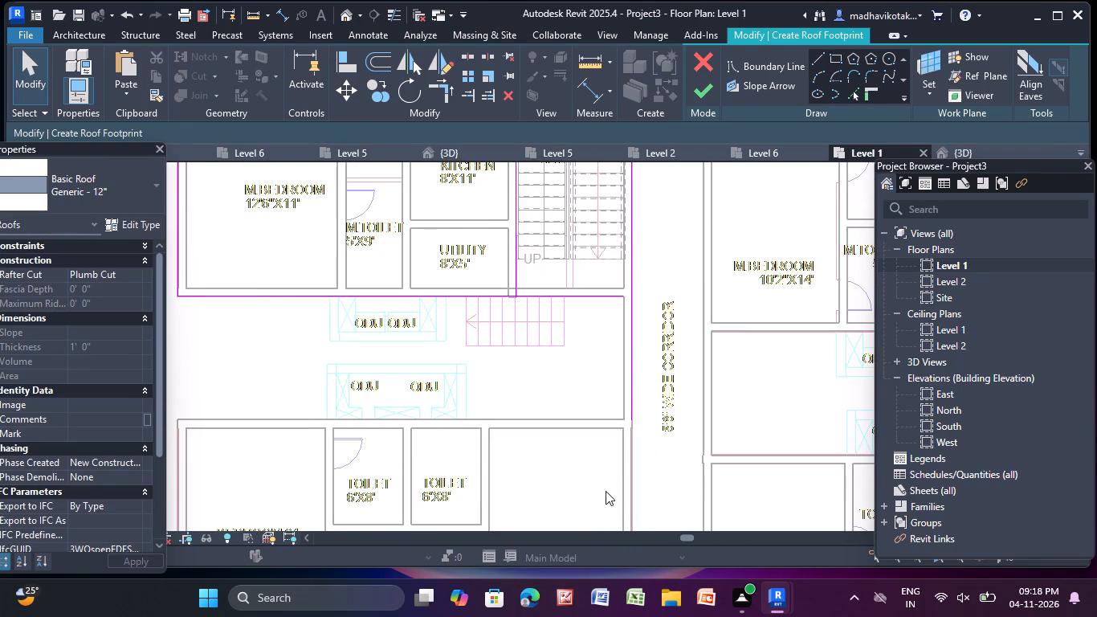
pyautogui.click(633, 389)
pyautogui.scroll(4, 623, 441)
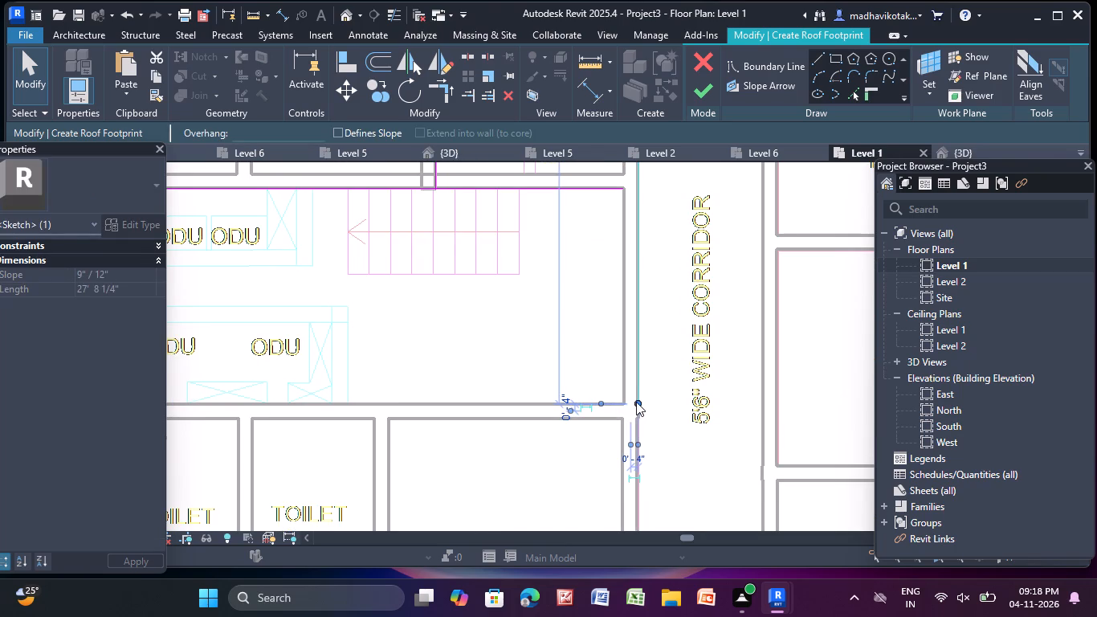
pyautogui.moveTo(636, 402); pyautogui.dragTo(636, 192)
pyautogui.moveTo(638, 253); pyautogui.dragTo(578, 506, button='middle')
pyautogui.scroll(1, 578, 506)
pyautogui.press('`')
pyautogui.press('Escape')
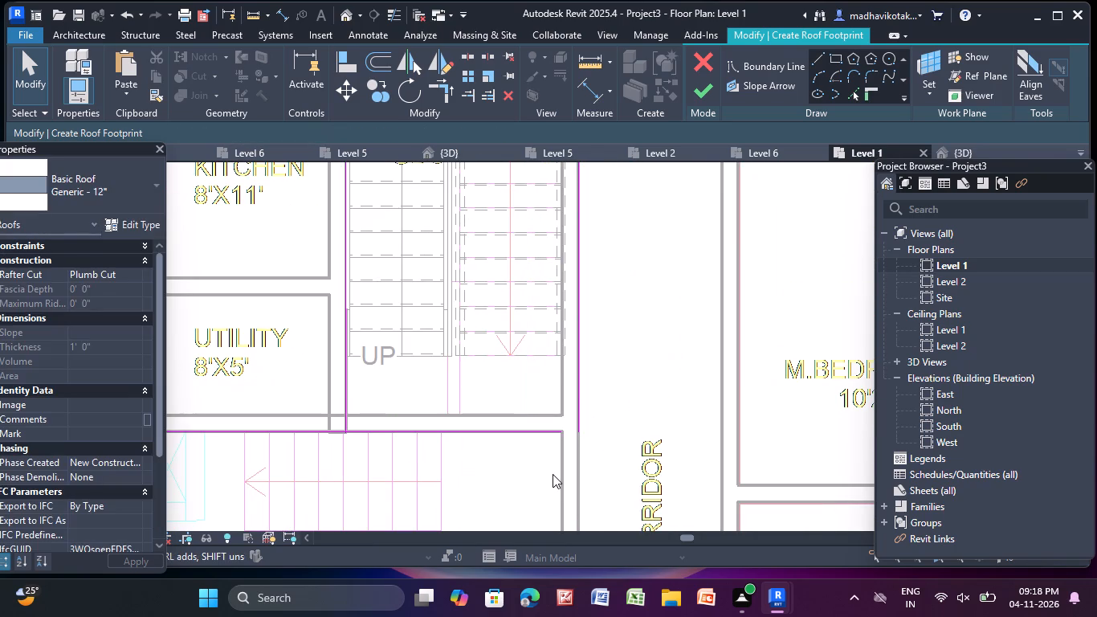
# Extend unit 5's south boundary line east to meet the staircase's corridor-side boundary line.
pyautogui.scroll(3, 580, 398)
pyautogui.scroll(2, 545, 463)
pyautogui.click(544, 448)
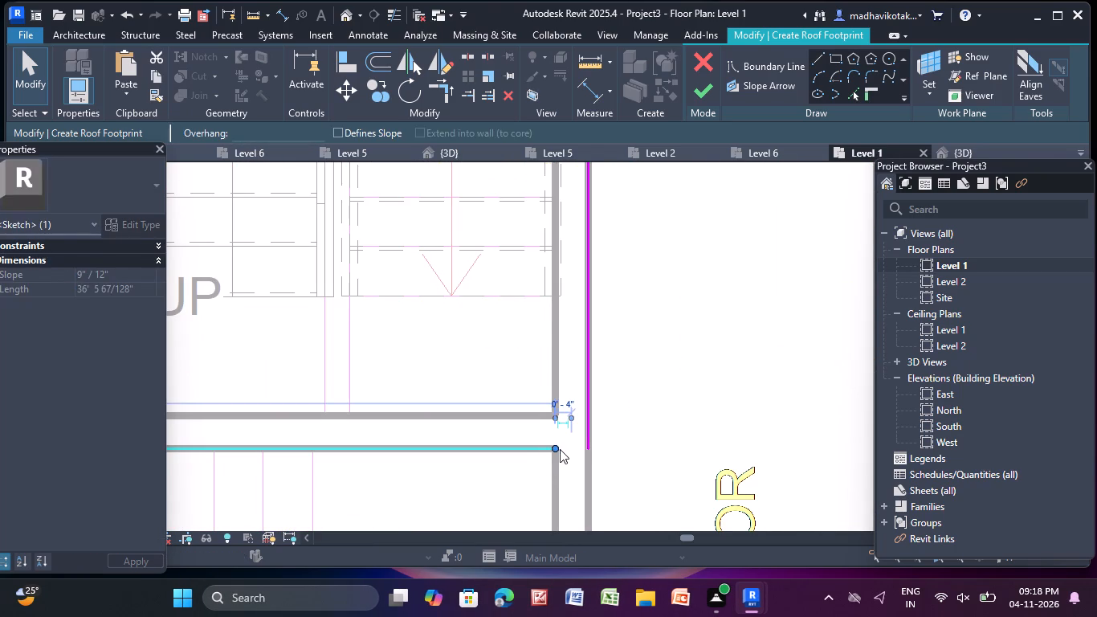
pyautogui.moveTo(555, 448); pyautogui.dragTo(587, 452)
pyautogui.click(674, 389)
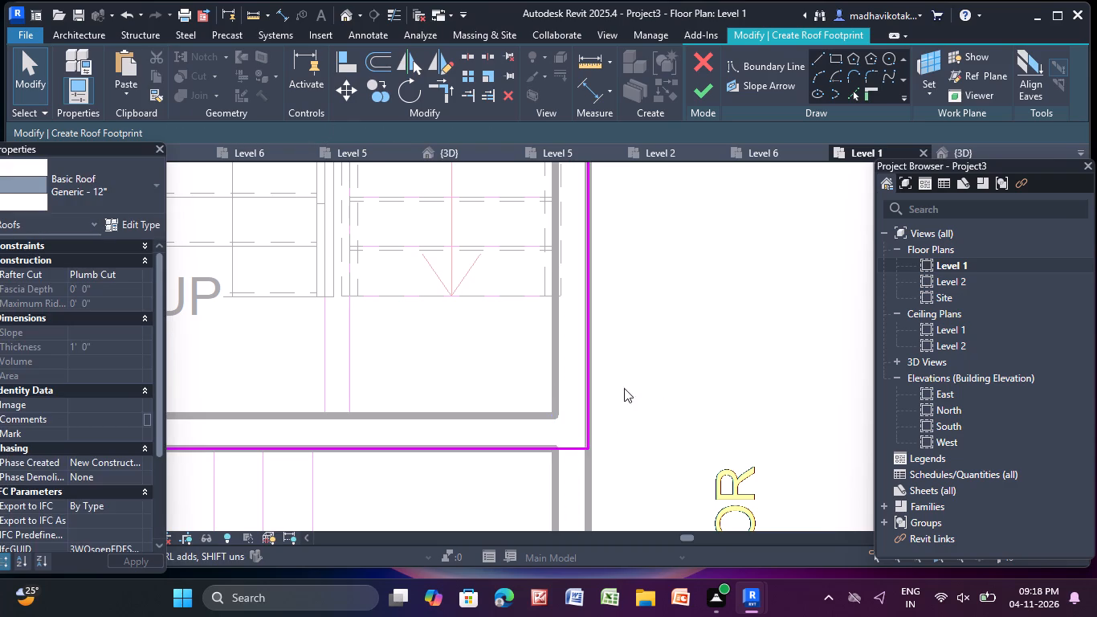
# Select the boundary line running between the kitchen and utility rooms and the staircase.
pyautogui.scroll(-5, 447, 389)
pyautogui.moveTo(230, 403); pyautogui.dragTo(428, 435, button='middle')
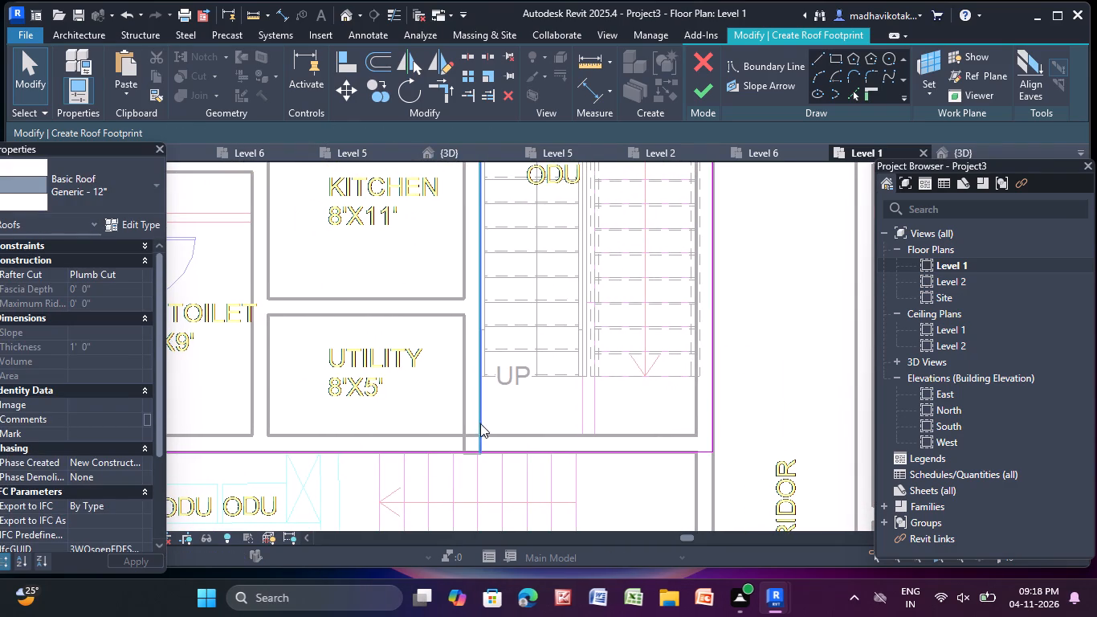
pyautogui.click(479, 423)
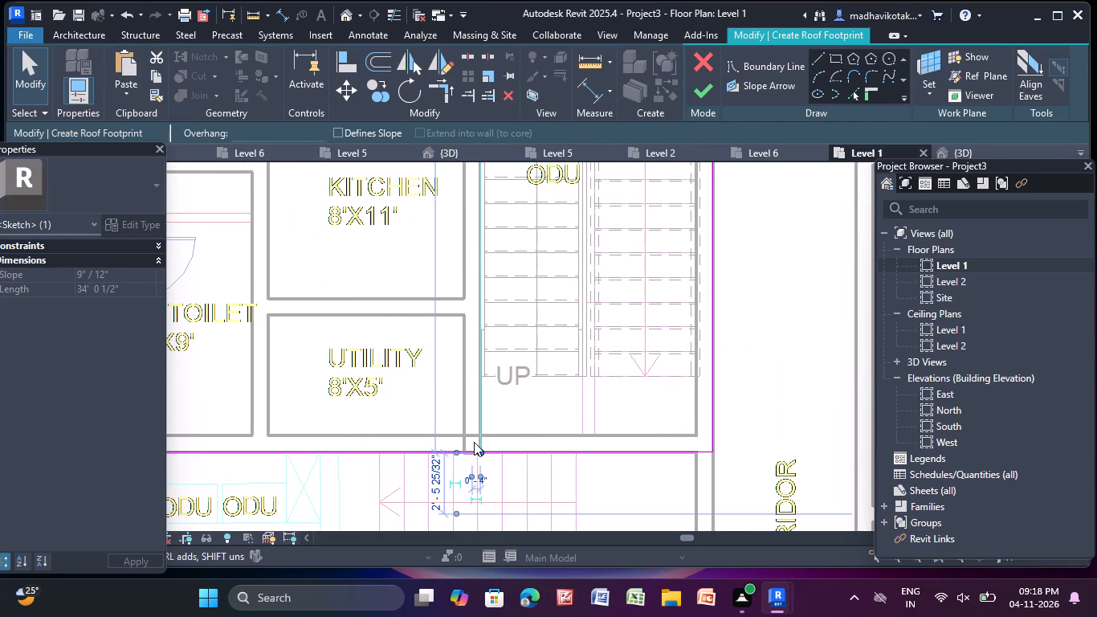
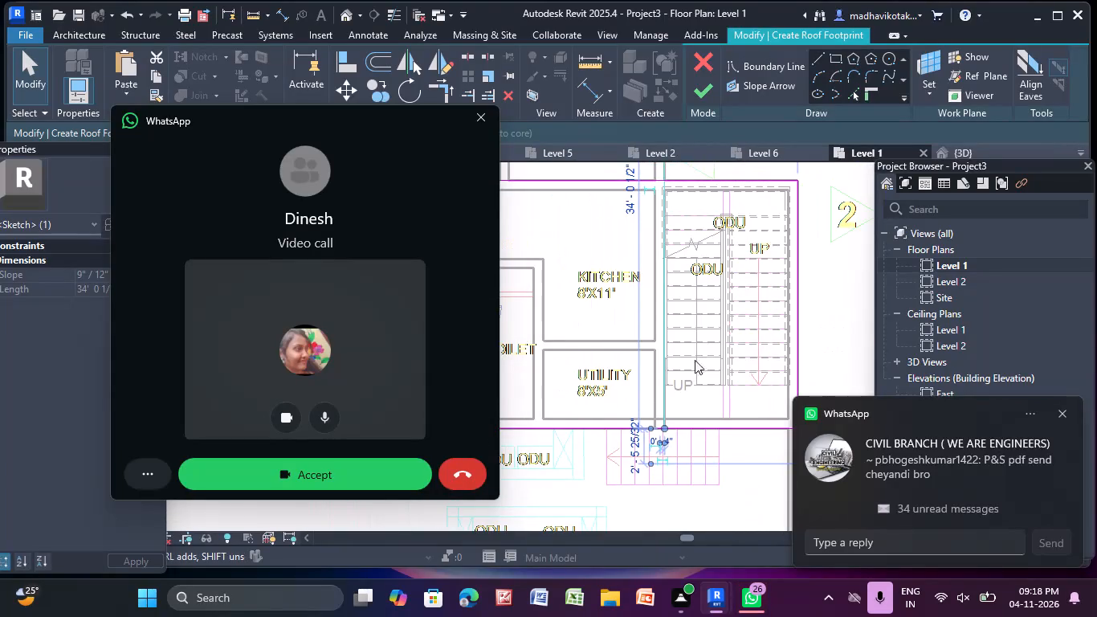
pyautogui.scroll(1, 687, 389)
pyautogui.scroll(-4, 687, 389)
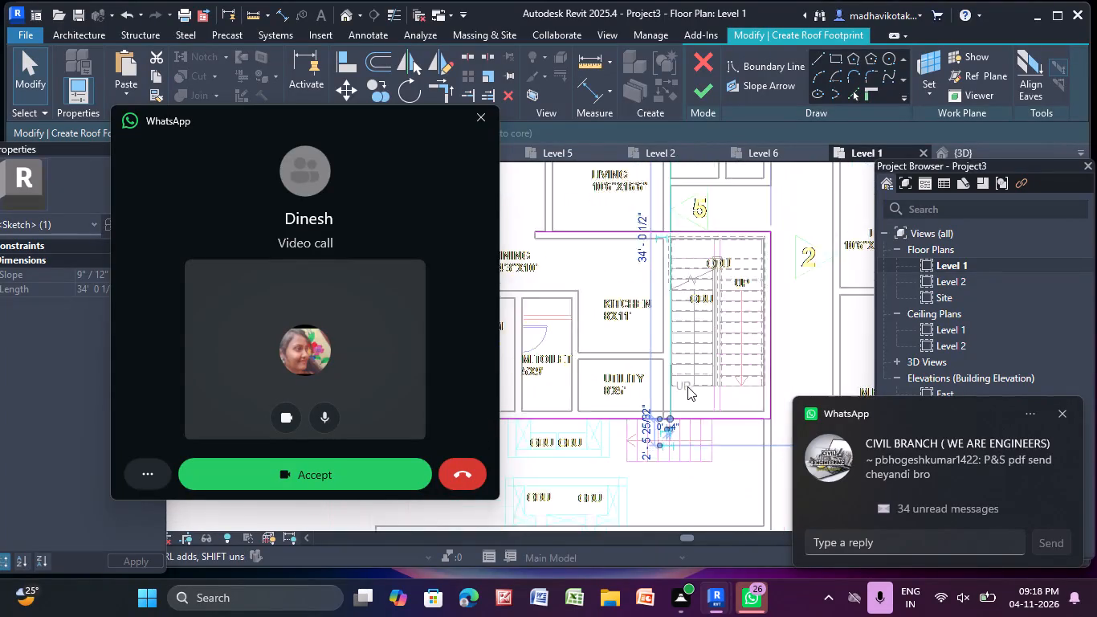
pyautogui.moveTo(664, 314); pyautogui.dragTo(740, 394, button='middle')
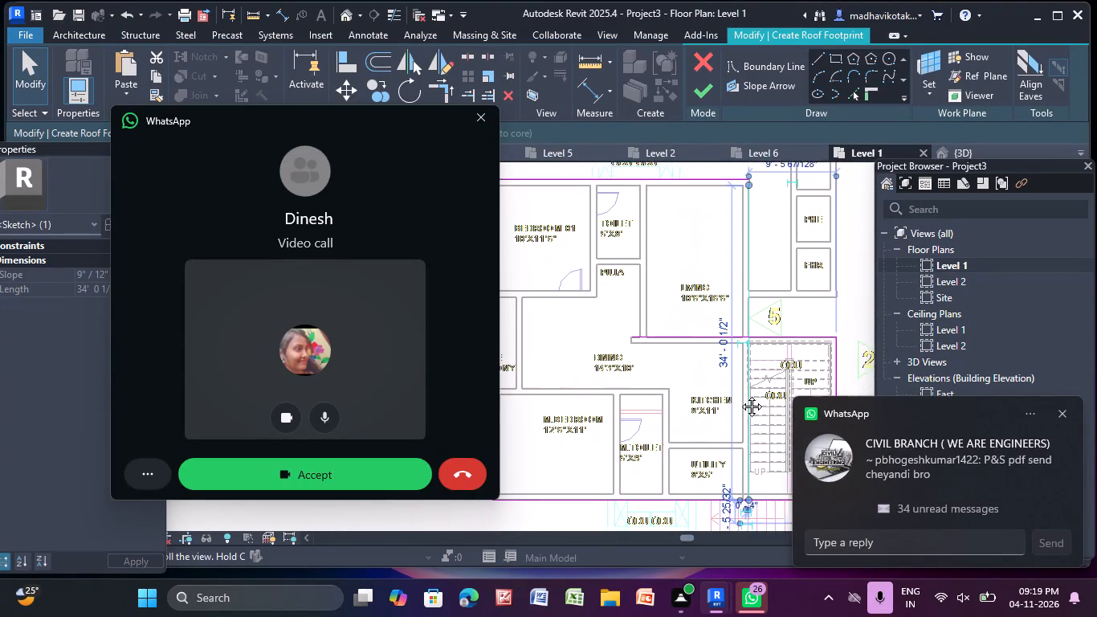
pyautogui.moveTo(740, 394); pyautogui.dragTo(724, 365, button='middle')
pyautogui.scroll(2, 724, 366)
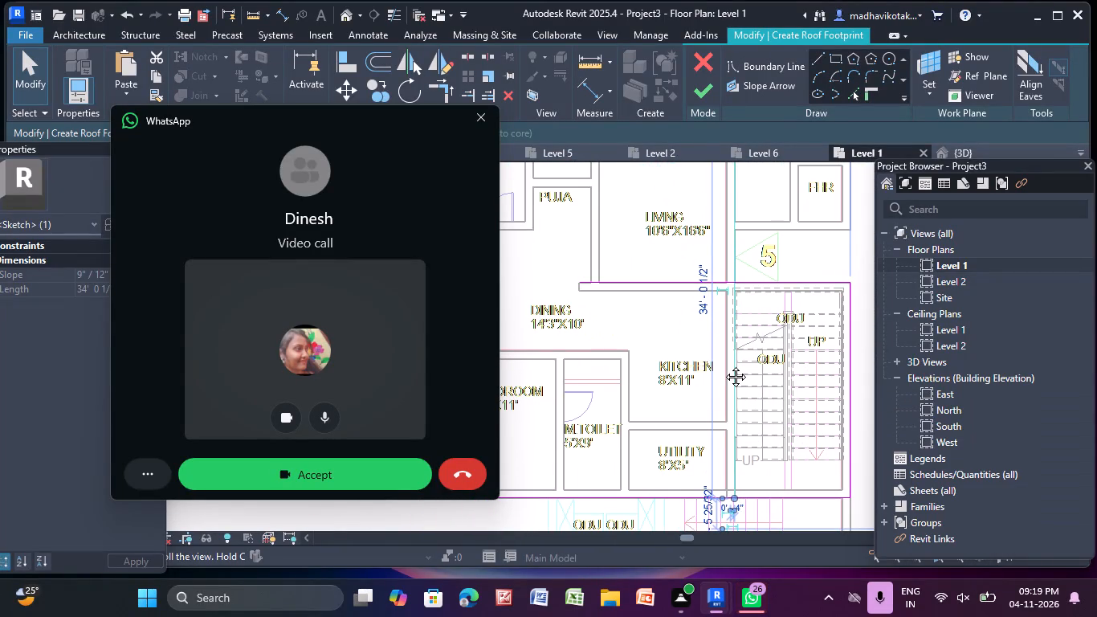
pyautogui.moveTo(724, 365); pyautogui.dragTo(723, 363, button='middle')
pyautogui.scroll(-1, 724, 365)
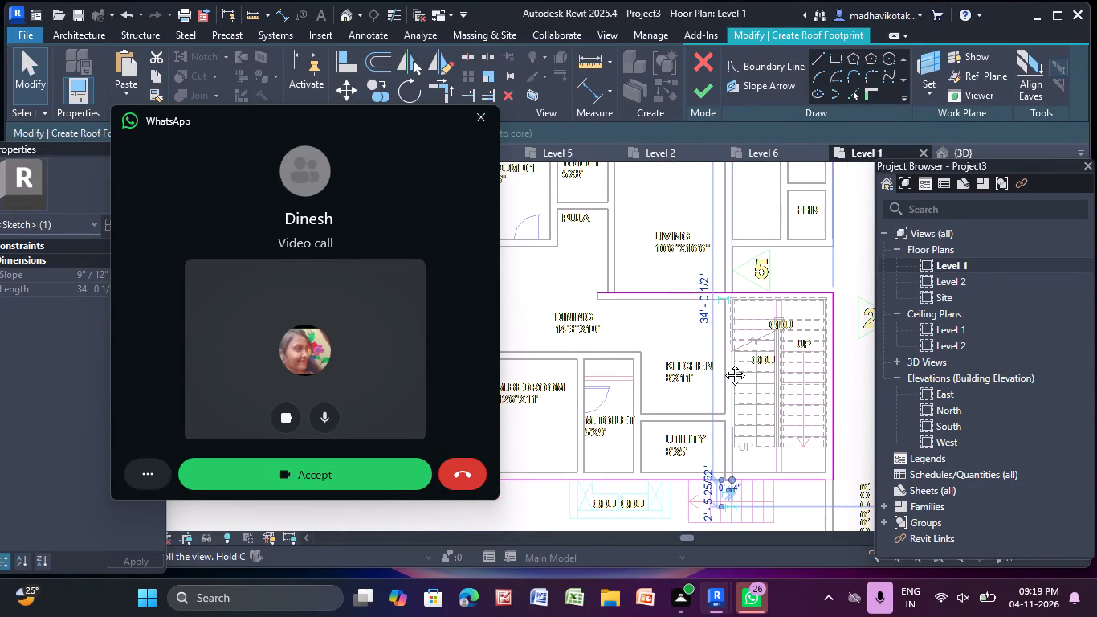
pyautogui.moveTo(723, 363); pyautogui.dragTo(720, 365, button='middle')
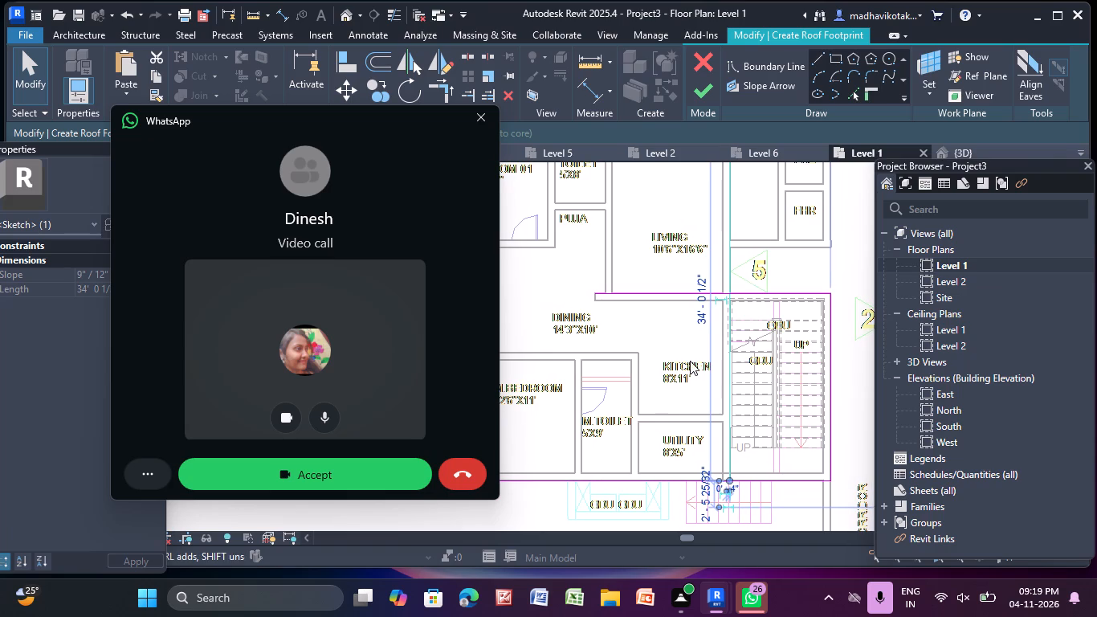
# Extend unit 5's north boundary line west to meet Bedroom 01's west boundary line.
pyautogui.scroll(-3, 667, 325)
pyautogui.moveTo(666, 333); pyautogui.dragTo(696, 411, button='middle')
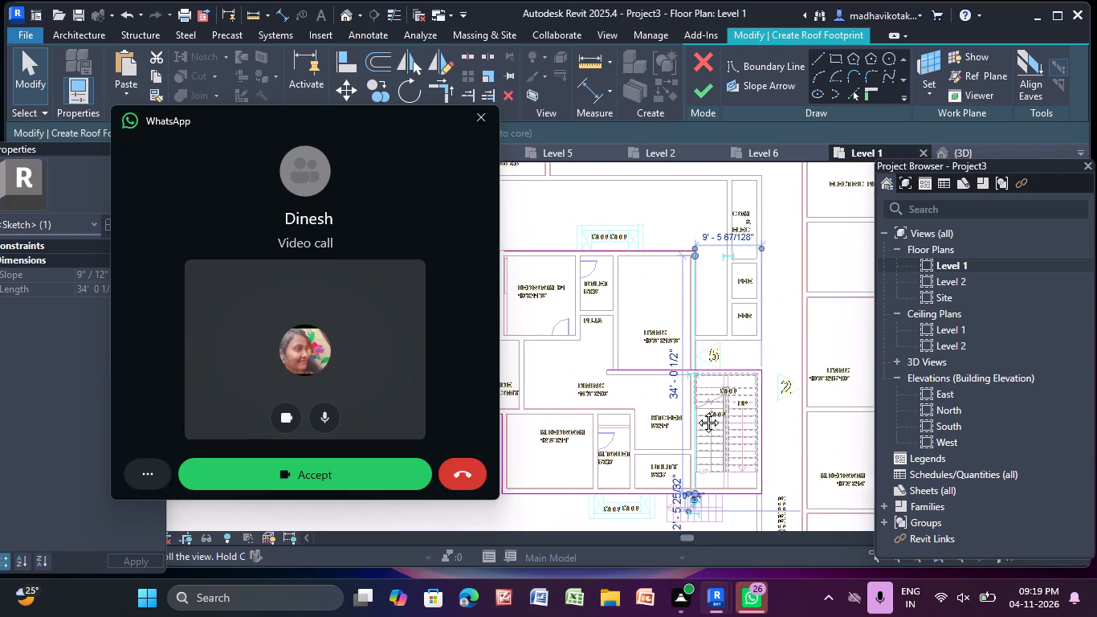
pyautogui.moveTo(696, 411); pyautogui.dragTo(732, 419, button='middle')
pyautogui.scroll(7, 561, 353)
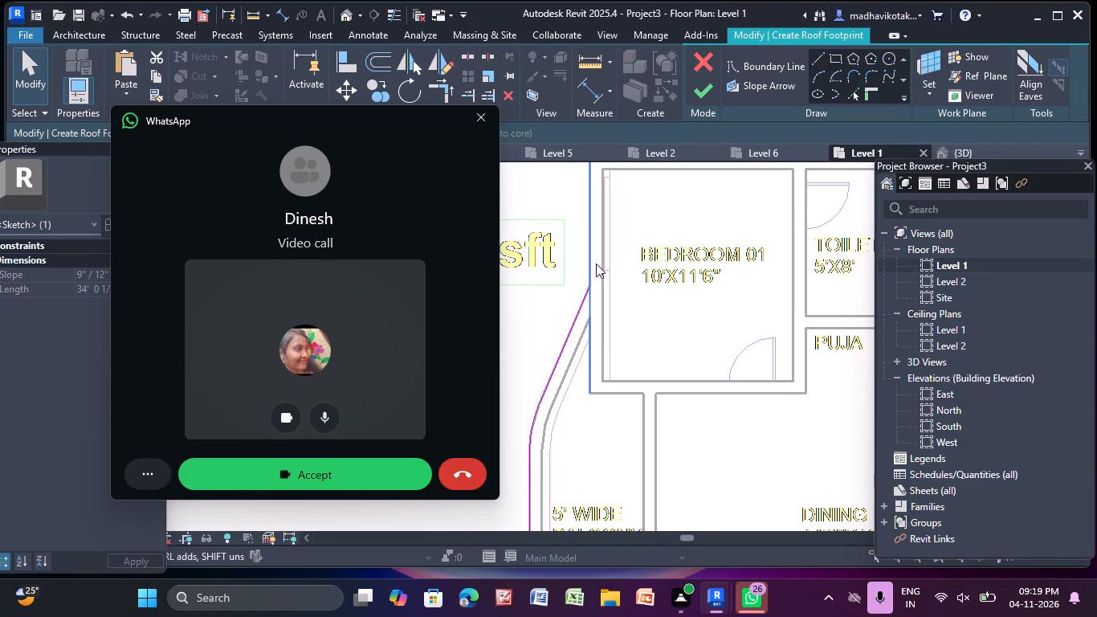
pyautogui.scroll(-2, 595, 264)
pyautogui.moveTo(592, 267); pyautogui.dragTo(570, 336, button='middle')
pyautogui.scroll(9, 581, 282)
pyautogui.scroll(2, 585, 217)
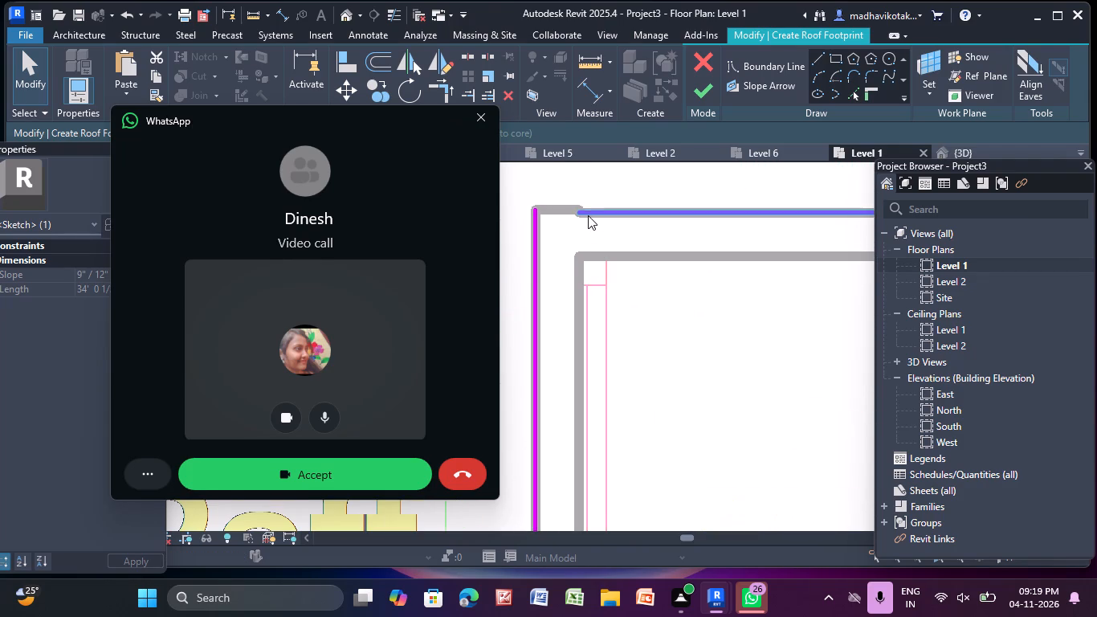
pyautogui.click(588, 214)
pyautogui.scroll(2, 586, 217)
pyautogui.moveTo(584, 223); pyautogui.dragTo(689, 332, button='middle')
pyautogui.scroll(4, 675, 326)
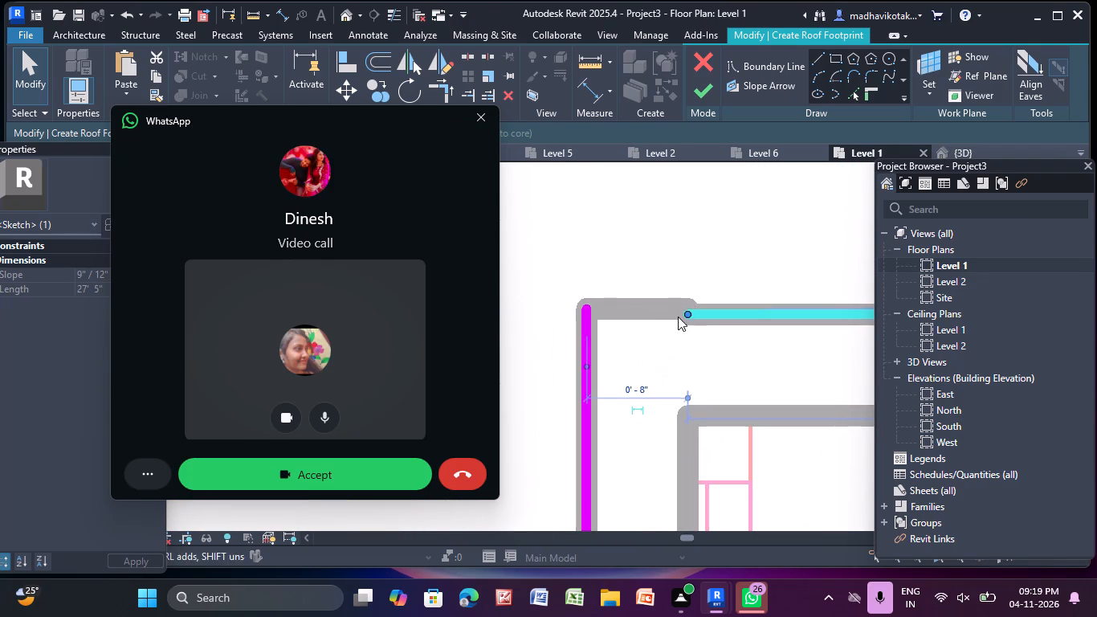
pyautogui.moveTo(685, 311); pyautogui.dragTo(590, 306)
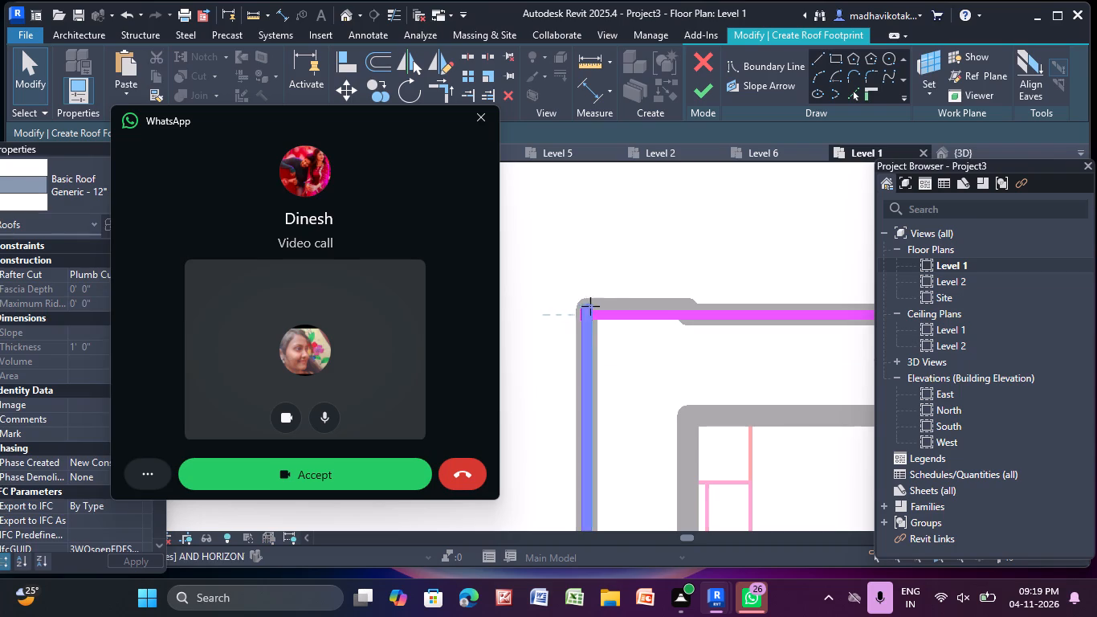
pyautogui.moveTo(590, 306); pyautogui.dragTo(582, 308)
pyautogui.click(597, 260)
# Extend the living room's east boundary line north to meet unit 5's north boundary line.
pyautogui.scroll(-14, 614, 259)
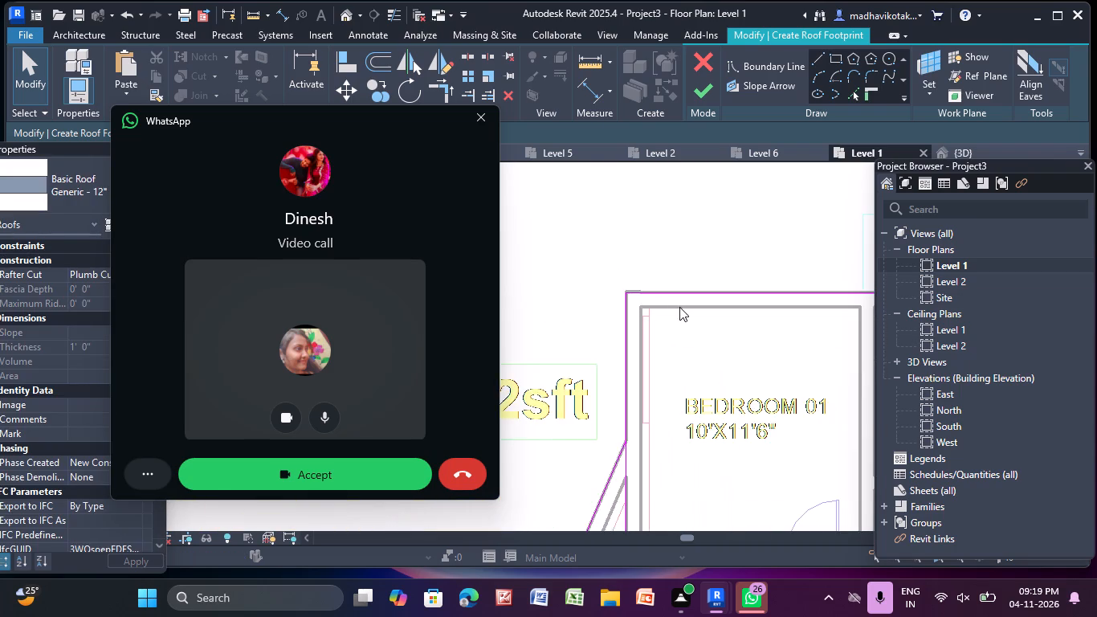
pyautogui.scroll(-9, 680, 307)
pyautogui.moveTo(732, 368); pyautogui.dragTo(508, 380, button='middle')
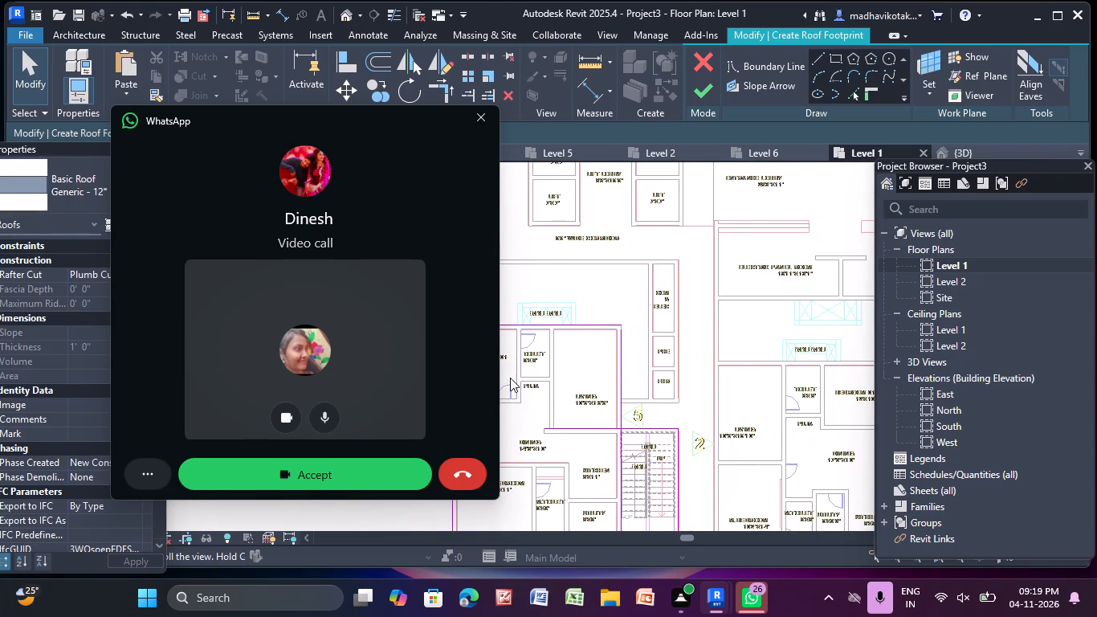
pyautogui.scroll(13, 630, 358)
pyautogui.click(587, 308)
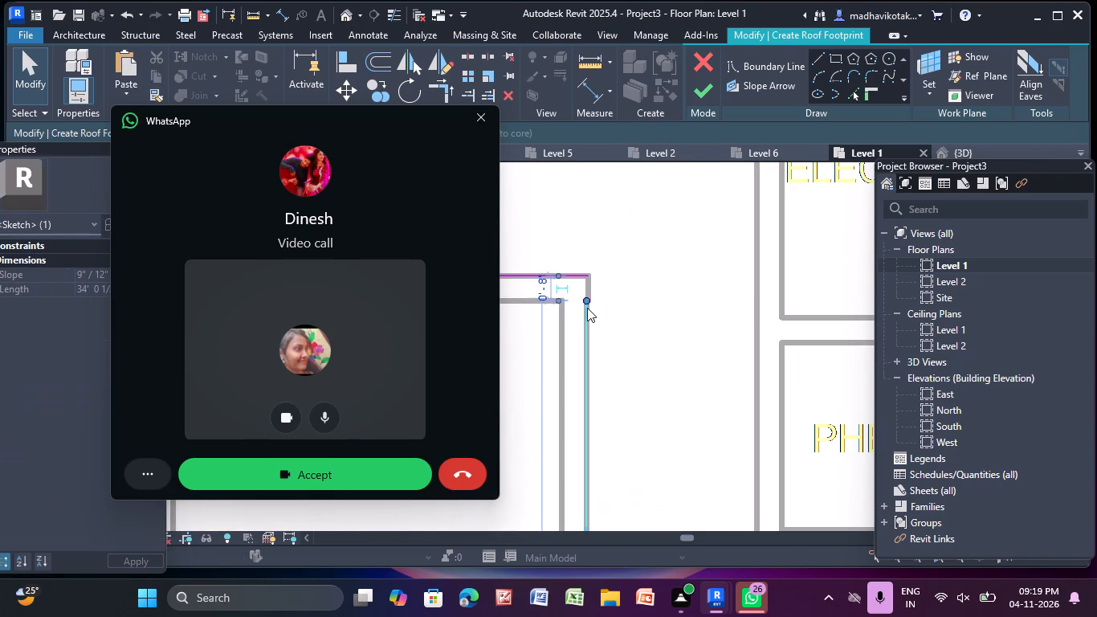
pyautogui.scroll(4, 585, 301)
pyautogui.moveTo(588, 299); pyautogui.dragTo(585, 259)
pyautogui.click(614, 226)
# Shorten the living room's east boundary line so its south end meets the boundary line along the staircase's north side.
pyautogui.scroll(-8, 633, 283)
pyautogui.scroll(-5, 642, 356)
pyautogui.moveTo(642, 356); pyautogui.dragTo(618, 270, button='middle')
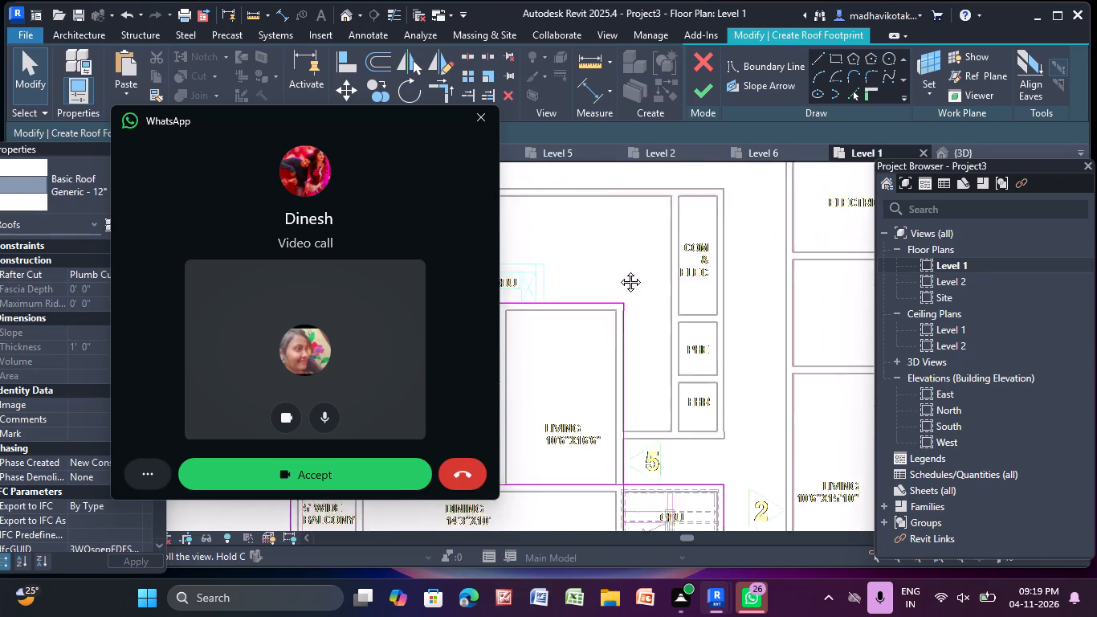
pyautogui.moveTo(618, 270); pyautogui.dragTo(587, 143, button='middle')
pyautogui.scroll(4, 604, 370)
pyautogui.click(560, 344)
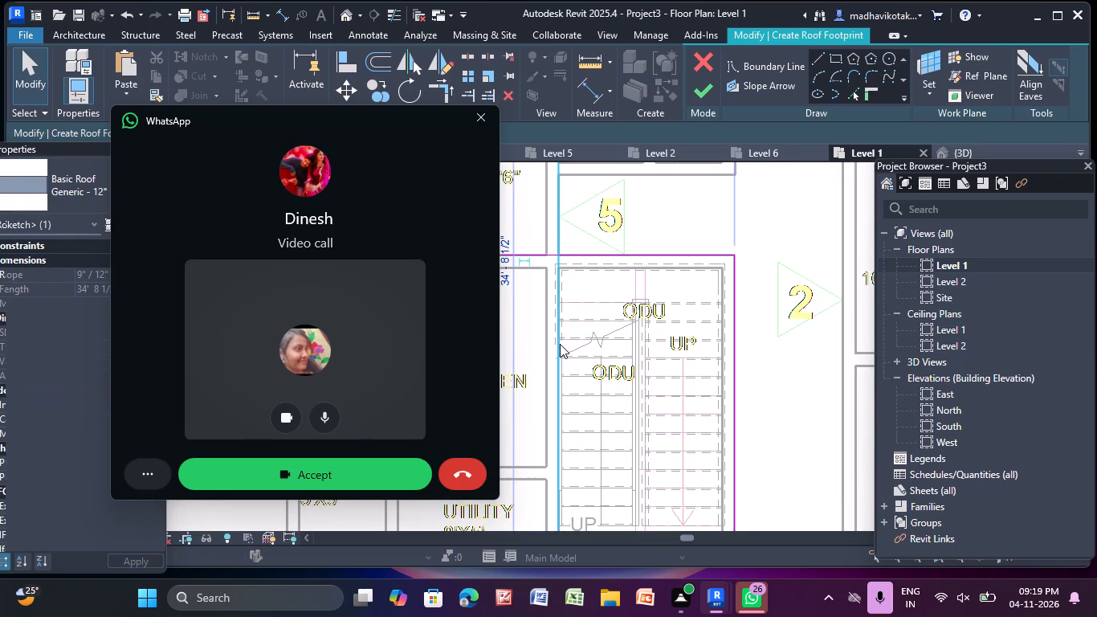
pyautogui.moveTo(574, 406); pyautogui.dragTo(589, 323, button='middle')
pyautogui.scroll(3, 599, 472)
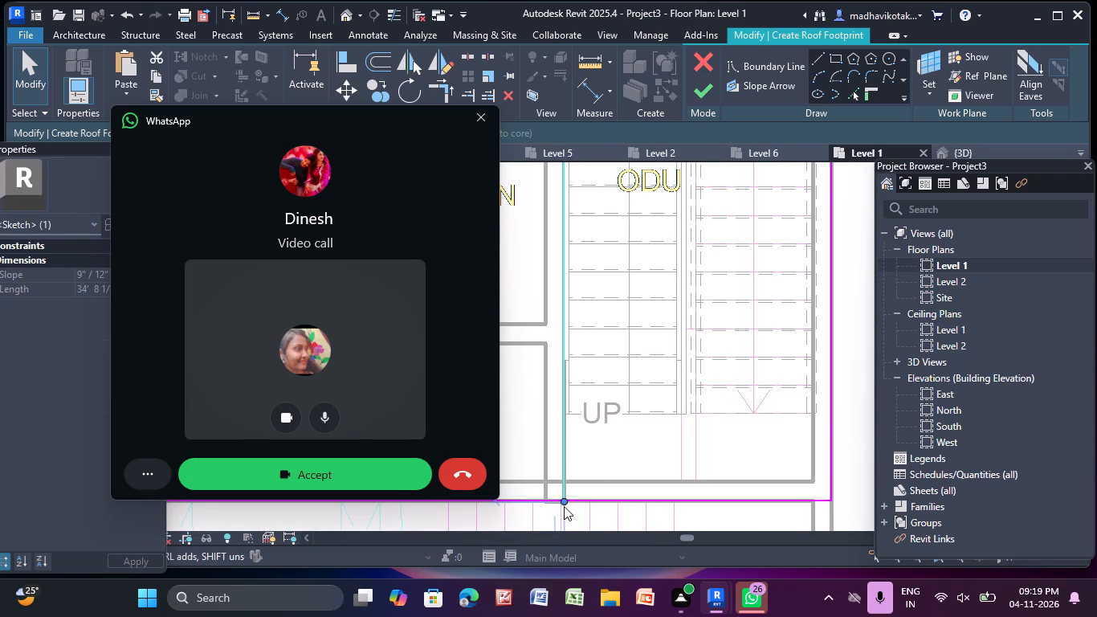
pyautogui.moveTo(564, 497); pyautogui.dragTo(561, 171)
pyautogui.click(480, 114)
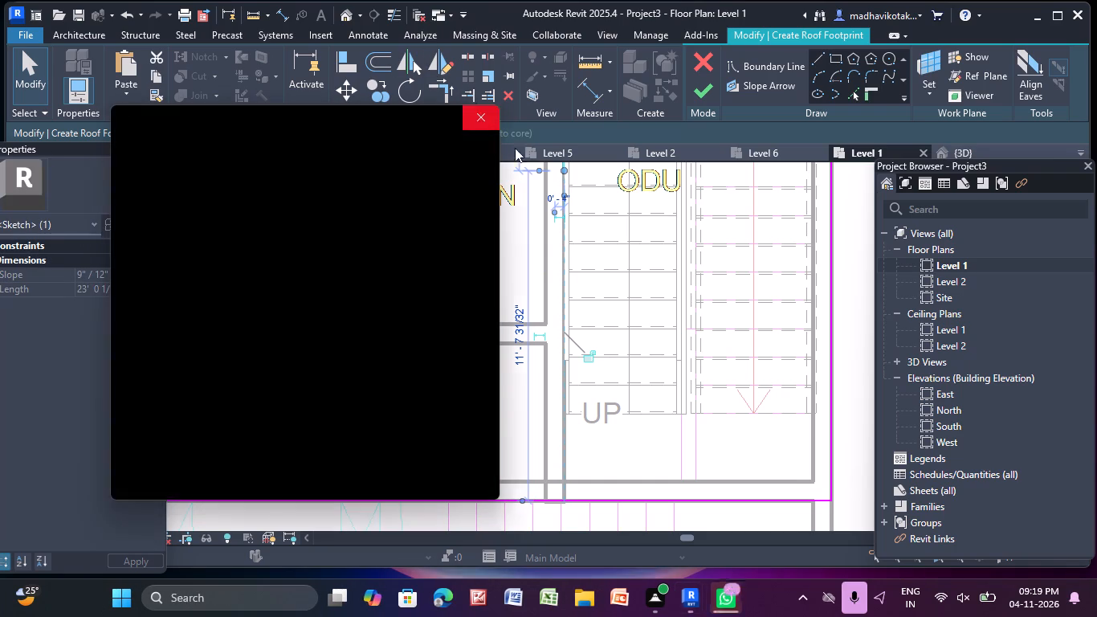
pyautogui.moveTo(598, 291); pyautogui.dragTo(576, 539, button='middle')
pyautogui.scroll(3, 534, 484)
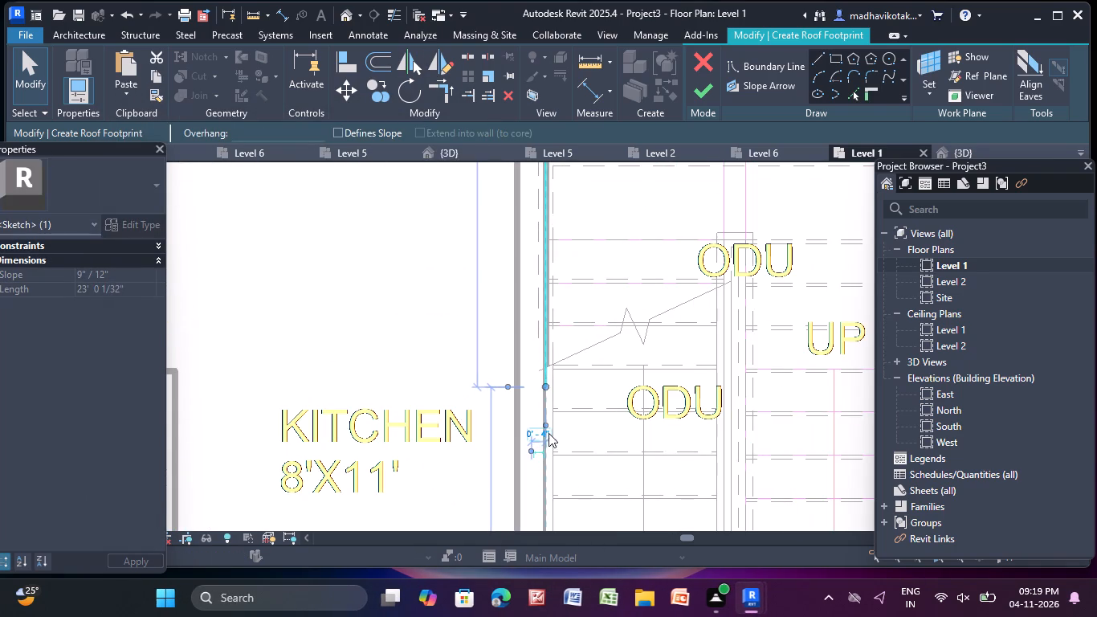
pyautogui.moveTo(545, 385); pyautogui.dragTo(554, 199)
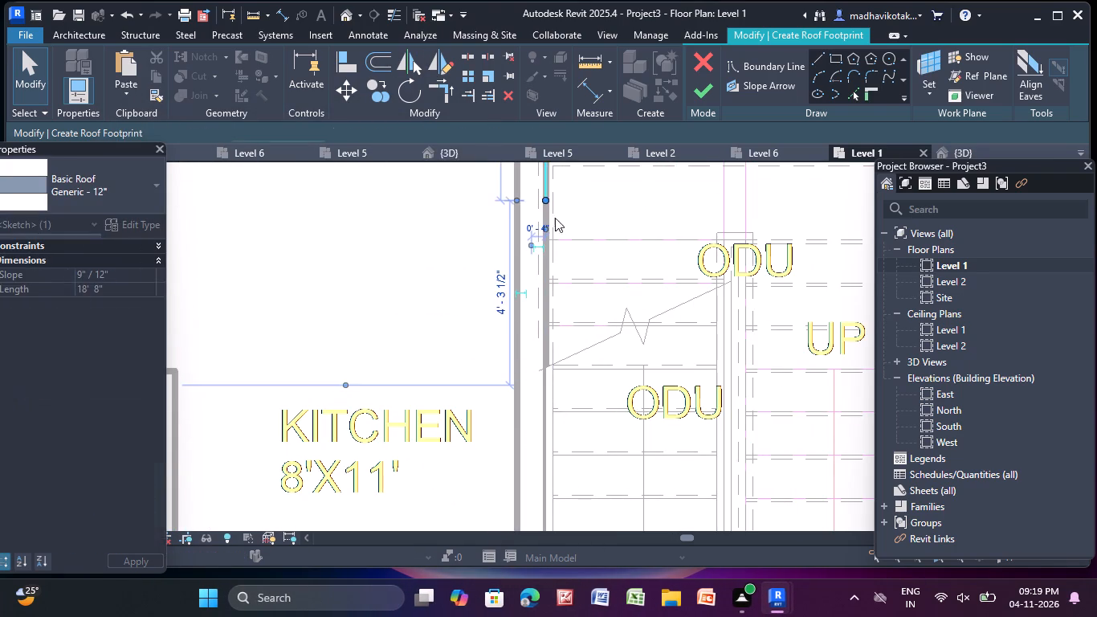
pyautogui.moveTo(567, 275); pyautogui.dragTo(563, 464, button='middle')
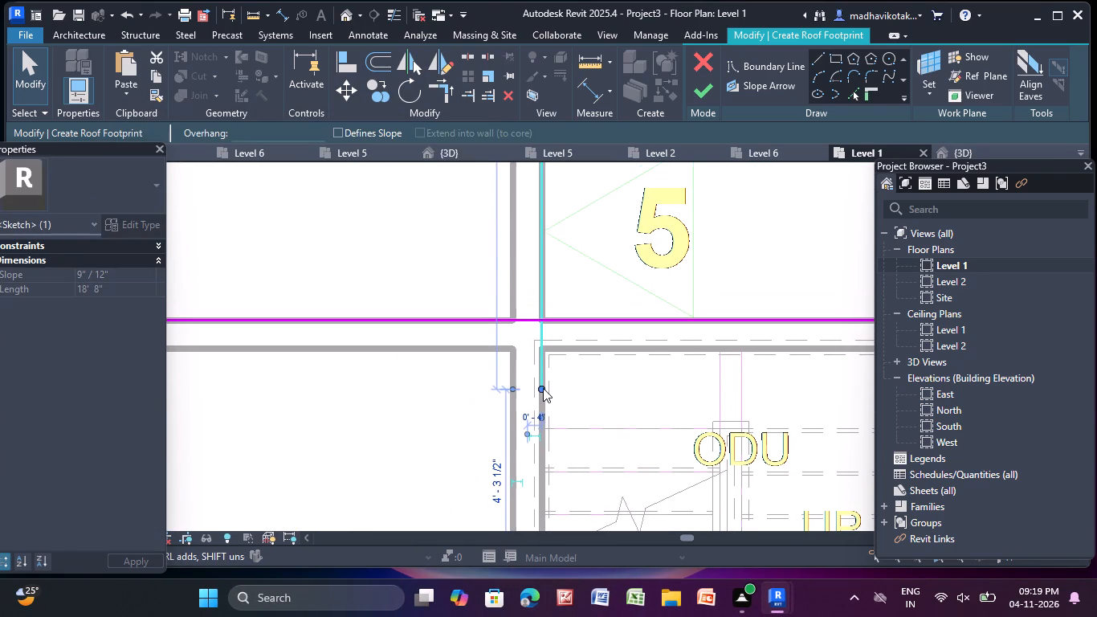
pyautogui.moveTo(543, 388); pyautogui.dragTo(544, 322)
pyautogui.click(573, 285)
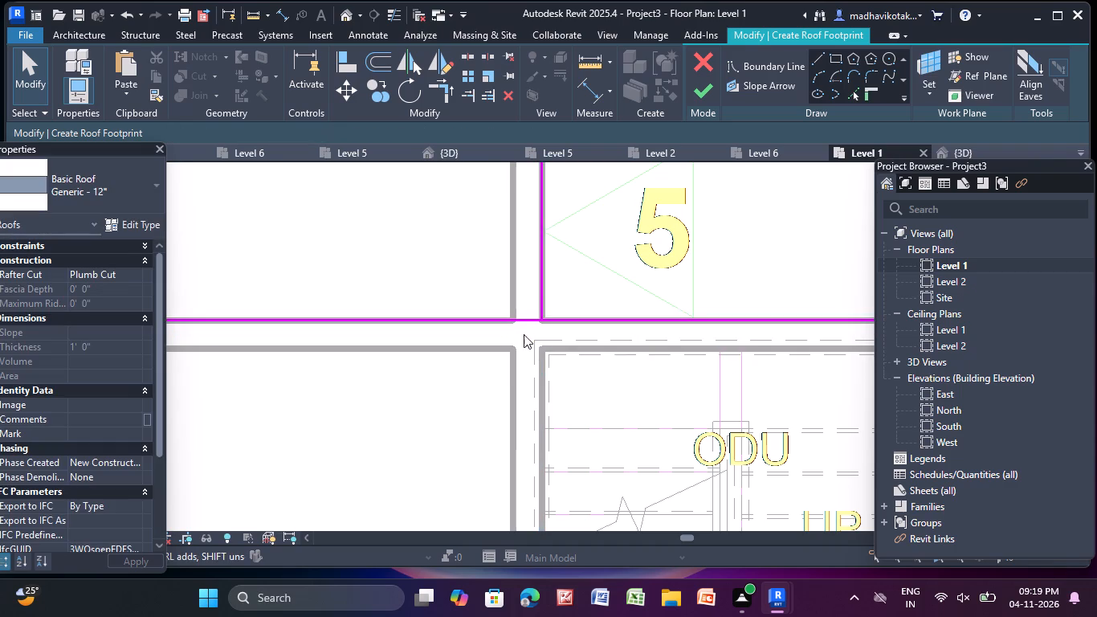
# Shorten the staircase's north boundary line from its dining-room end so it starts at the living room's east boundary line.
pyautogui.scroll(-6, 522, 334)
pyautogui.scroll(2, 304, 328)
pyautogui.click(322, 333)
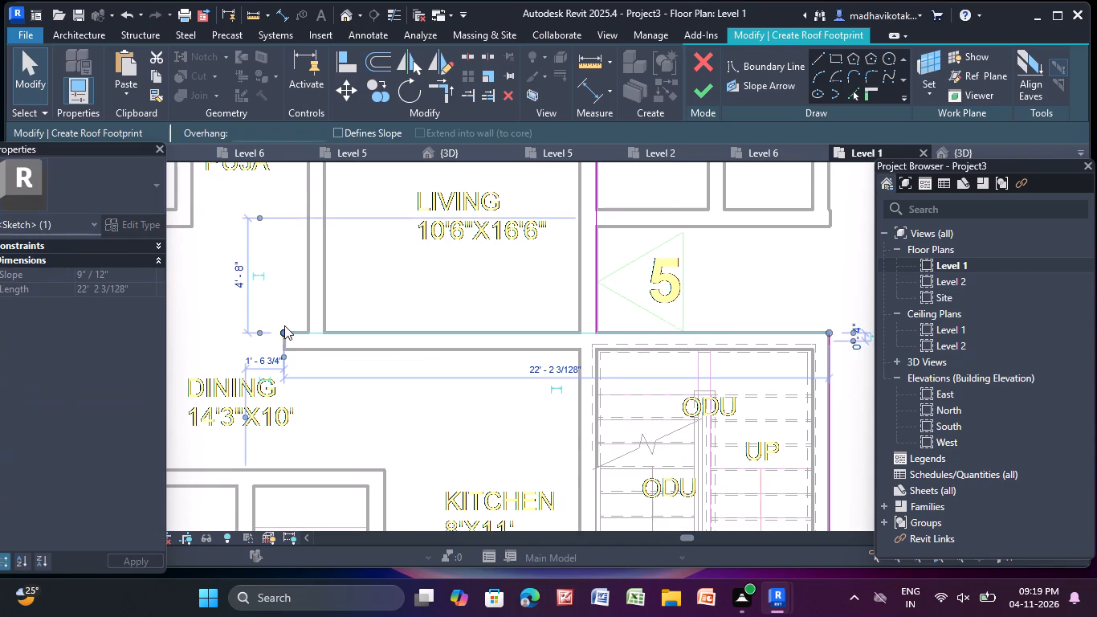
pyautogui.scroll(9, 283, 325)
pyautogui.moveTo(291, 341); pyautogui.dragTo(504, 336)
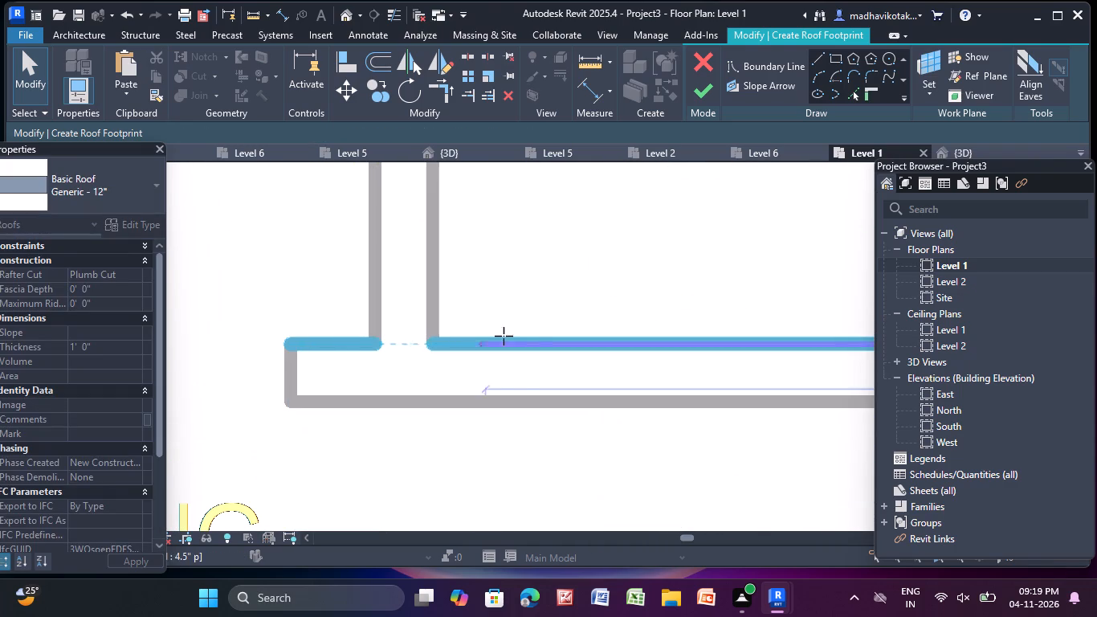
pyautogui.moveTo(504, 336); pyautogui.dragTo(476, 331)
pyautogui.scroll(-8, 482, 326)
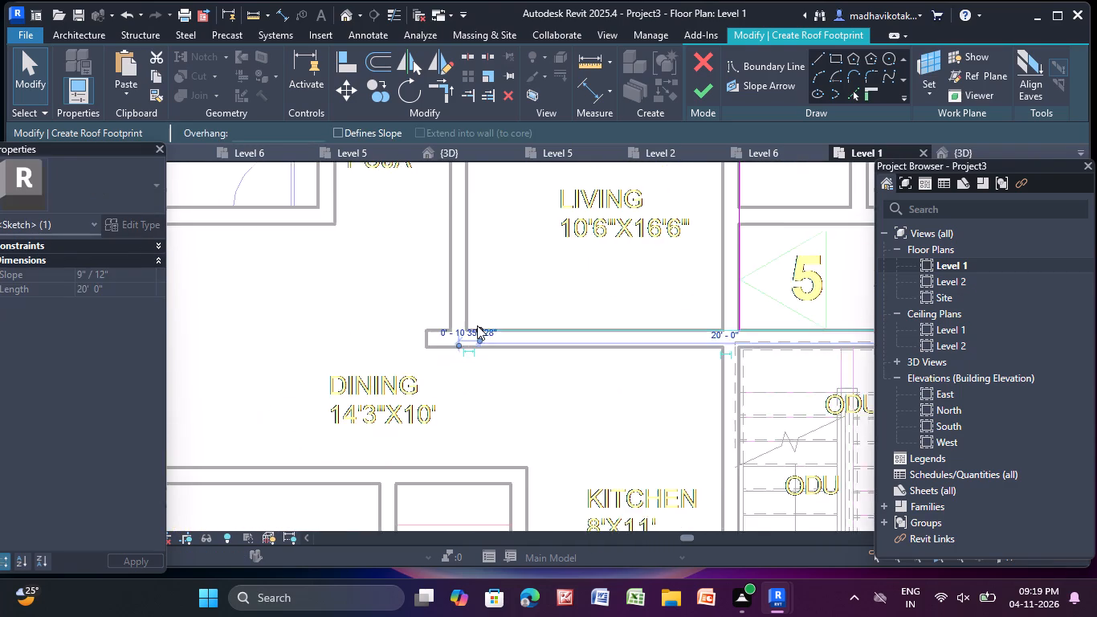
pyautogui.scroll(-6, 477, 325)
pyautogui.moveTo(477, 325); pyautogui.dragTo(302, 423, button='middle')
pyautogui.scroll(3, 308, 425)
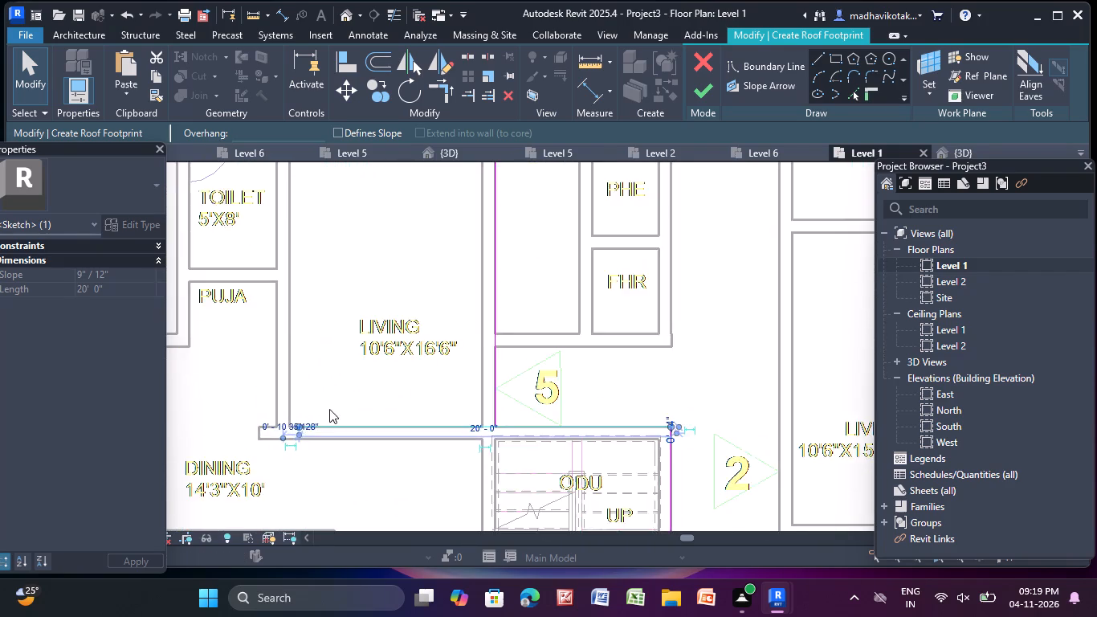
pyautogui.scroll(9, 332, 409)
pyautogui.moveTo(258, 439); pyautogui.dragTo(593, 430)
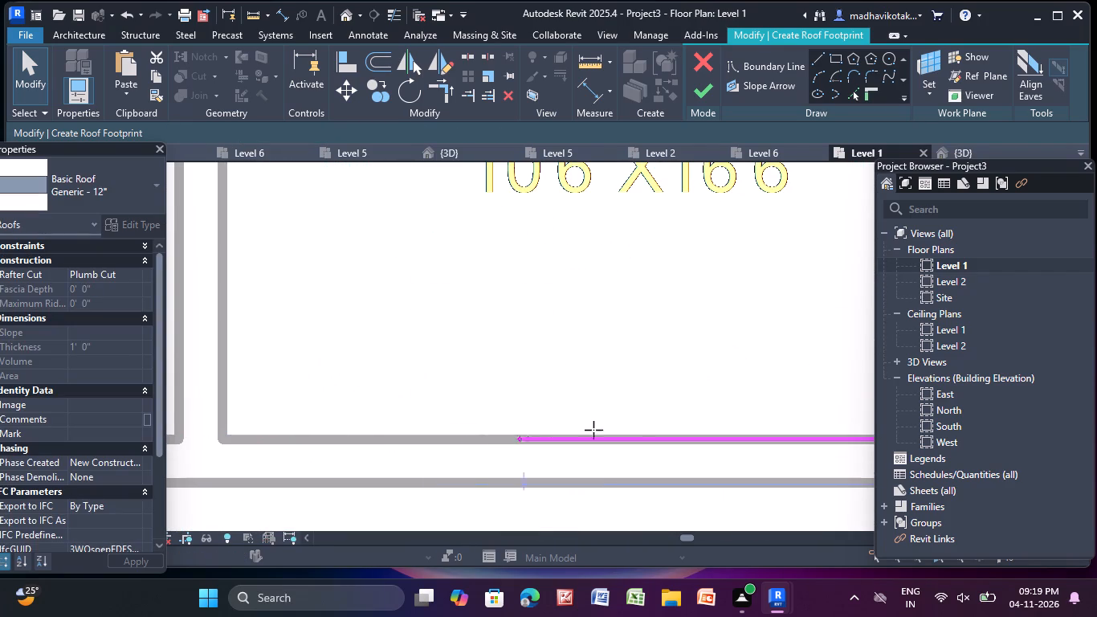
pyautogui.moveTo(593, 430); pyautogui.dragTo(785, 433)
pyautogui.scroll(-4, 784, 433)
pyautogui.moveTo(777, 432); pyautogui.dragTo(343, 404, button='middle')
pyautogui.scroll(4, 373, 408)
pyautogui.moveTo(327, 407); pyautogui.dragTo(379, 419)
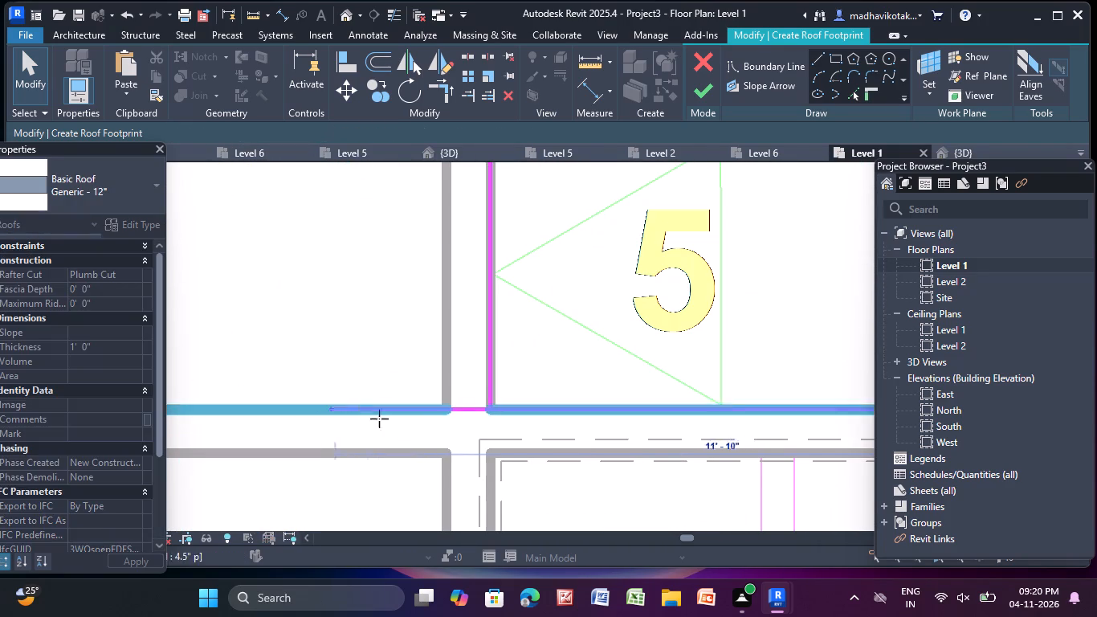
pyautogui.moveTo(379, 419); pyautogui.dragTo(490, 418)
pyautogui.click(553, 358)
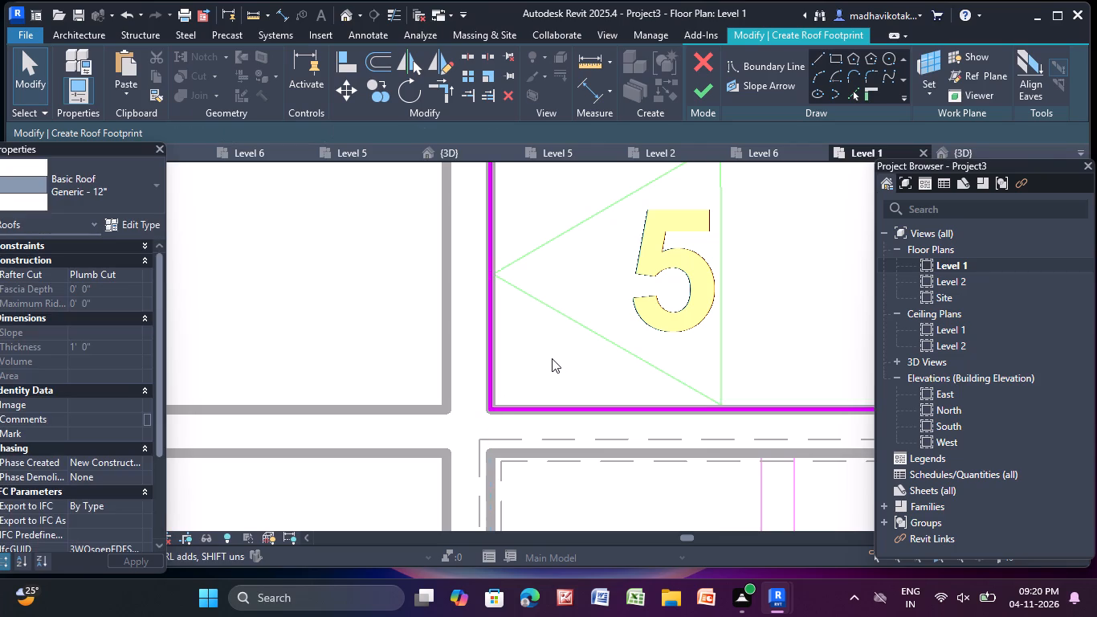
# Shorten Bedroom 01's west boundary line so its south end meets the balcony's sloped boundary line.
pyautogui.scroll(-17, 552, 358)
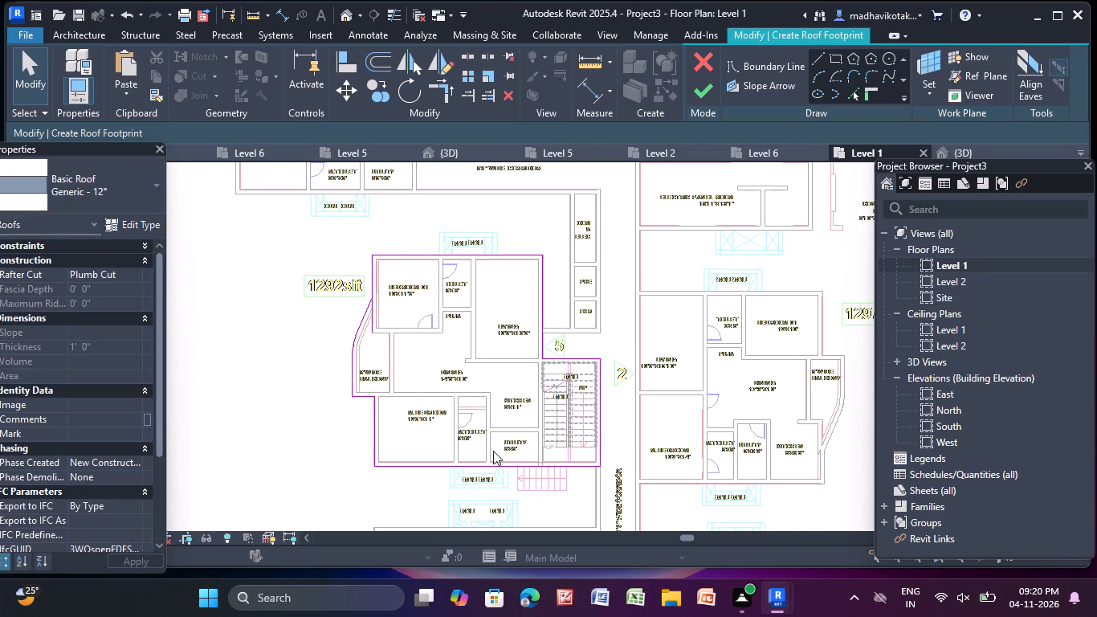
pyautogui.scroll(2, 459, 419)
pyautogui.scroll(9, 340, 247)
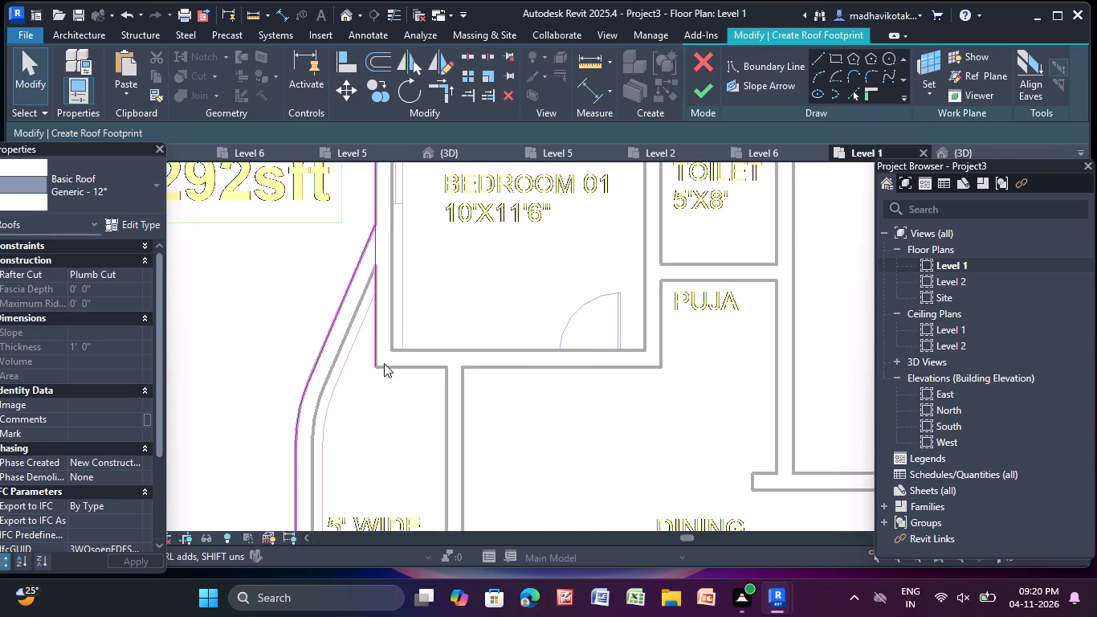
pyautogui.click(377, 353)
pyautogui.moveTo(380, 362); pyautogui.dragTo(517, 509, button='middle')
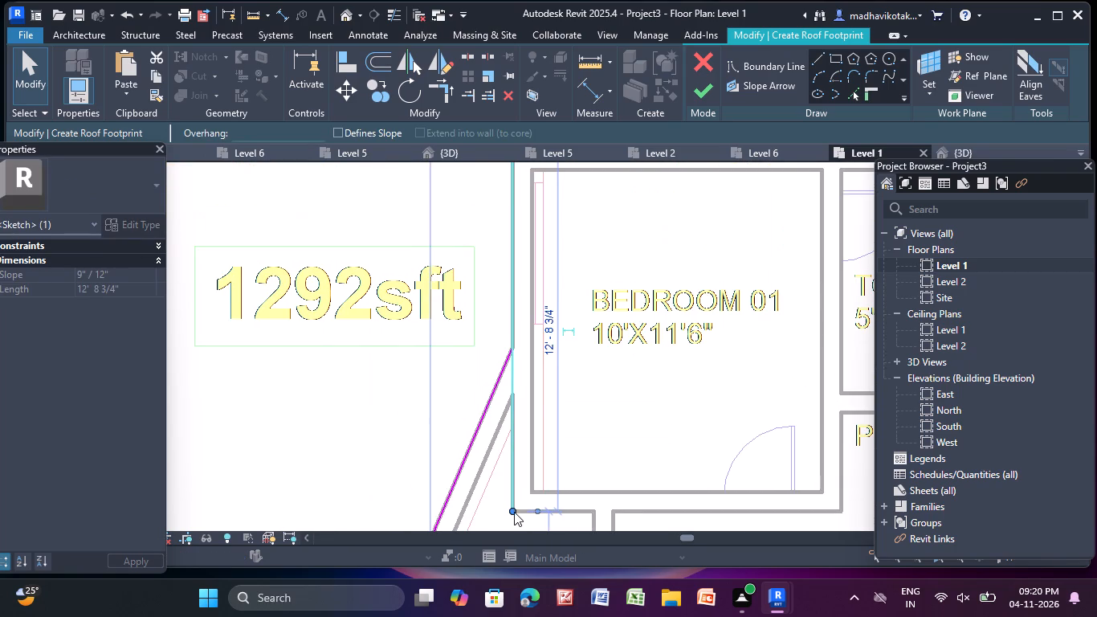
pyautogui.moveTo(514, 512); pyautogui.dragTo(512, 353)
pyautogui.click(415, 330)
# Finish the footprint sketch to create the Generic - 12" roof over unit 5 and its staircase, and deselect it.
pyautogui.scroll(-9, 556, 320)
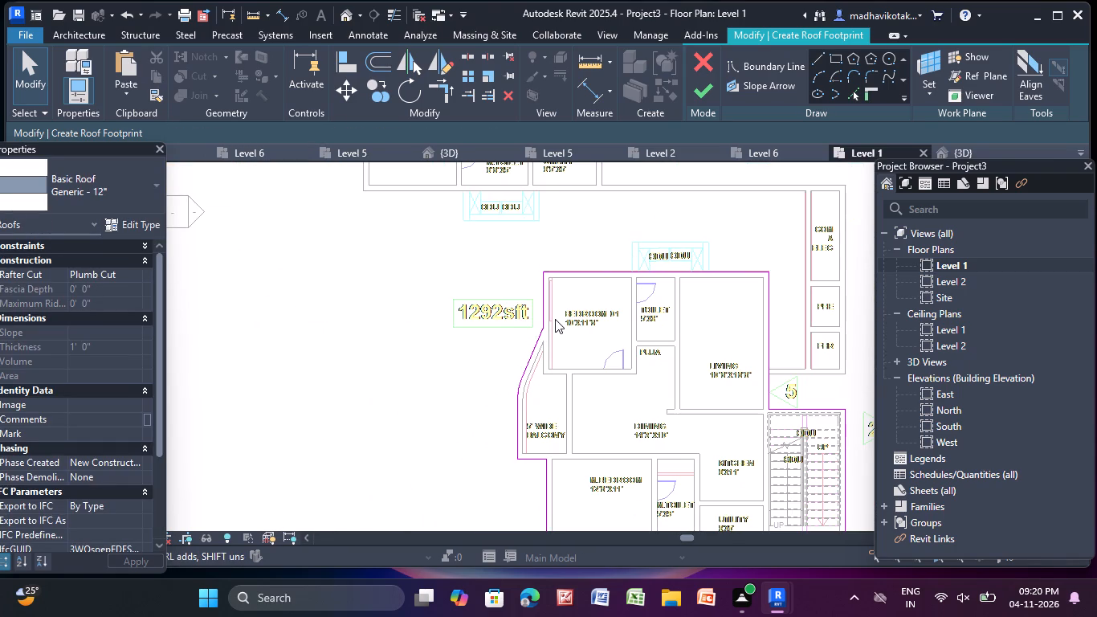
pyautogui.moveTo(500, 280); pyautogui.dragTo(443, 206, button='middle')
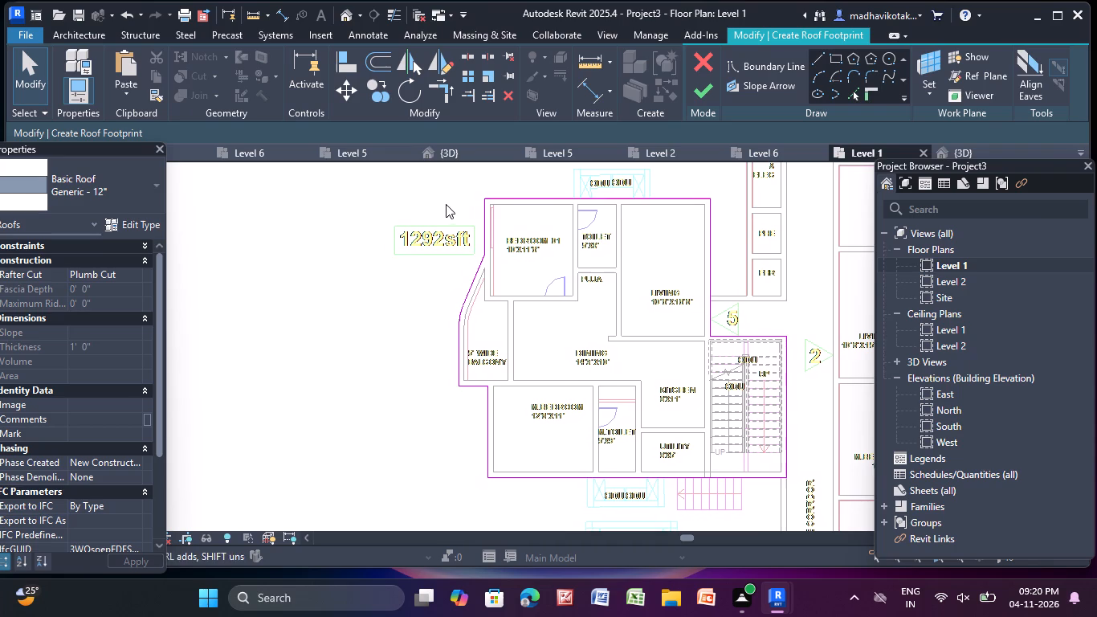
pyautogui.click(702, 97)
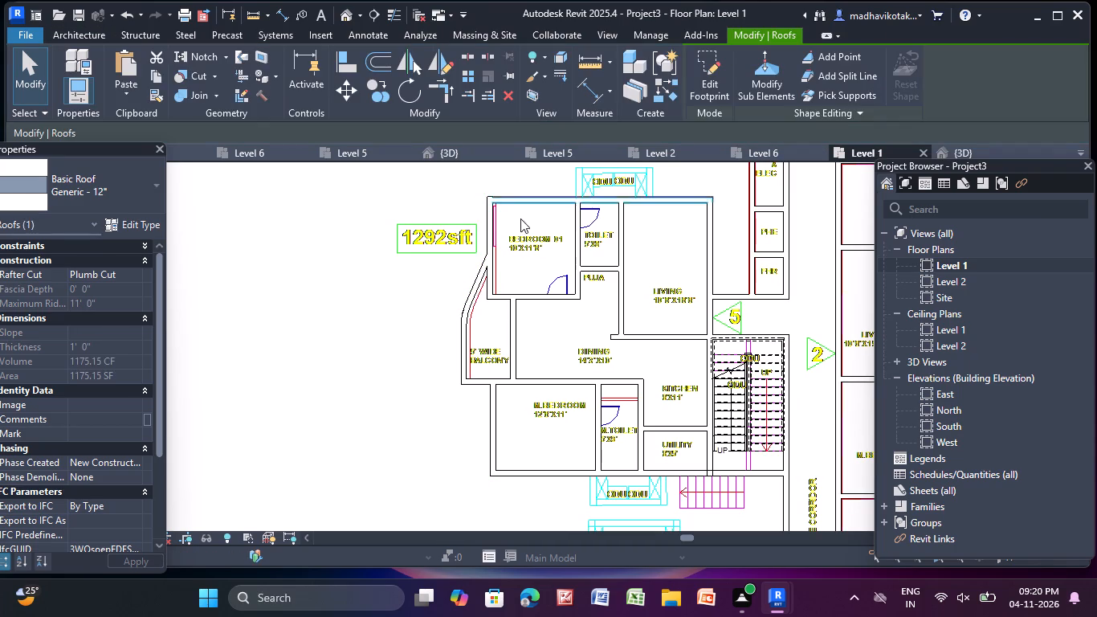
pyautogui.click(372, 273)
pyautogui.scroll(-6, 519, 273)
pyautogui.moveTo(521, 279); pyautogui.dragTo(489, 402, button='middle')
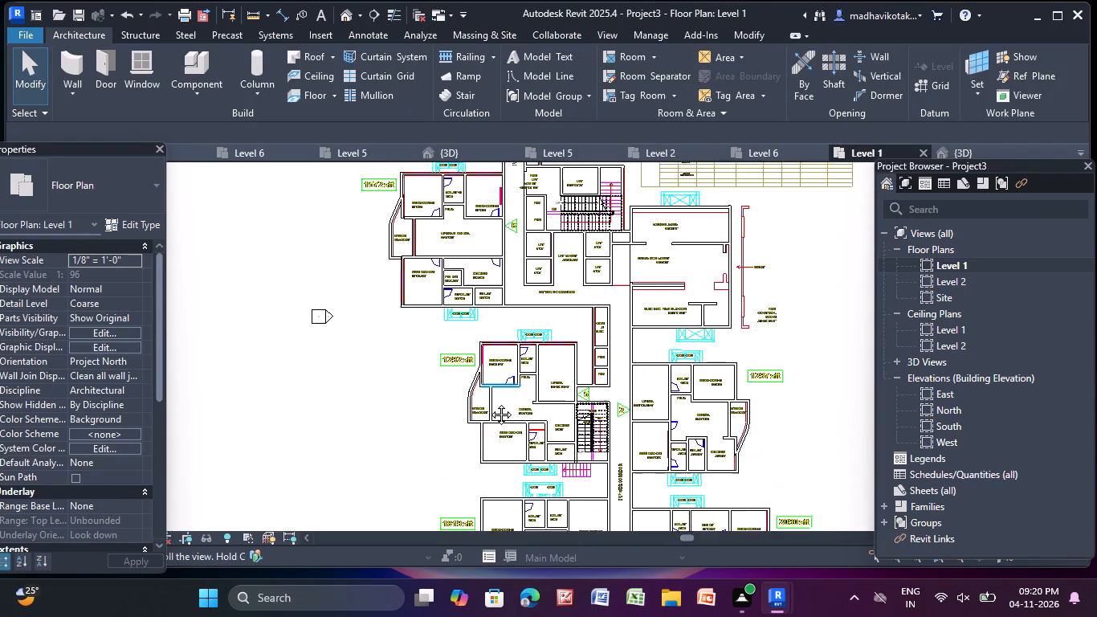
# Open the default 3D view and examine the tower from several angles to check the new unit 5 roof and the units still open.
pyautogui.moveTo(489, 402); pyautogui.dragTo(487, 415, button='middle')
pyautogui.scroll(4, 557, 385)
pyautogui.scroll(3, 632, 399)
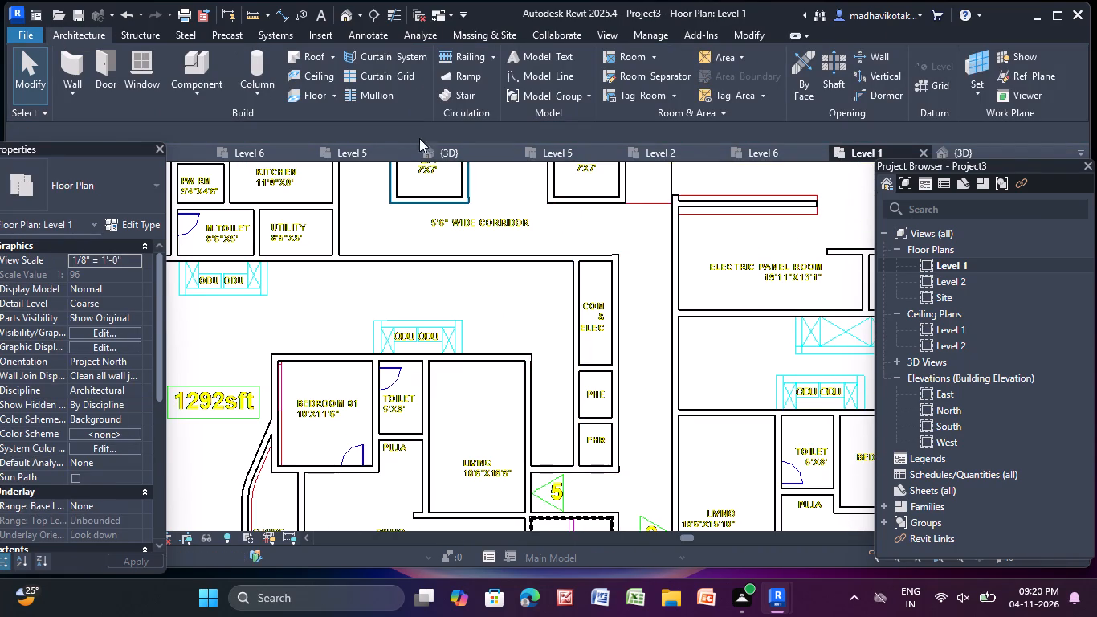
pyautogui.click(340, 15)
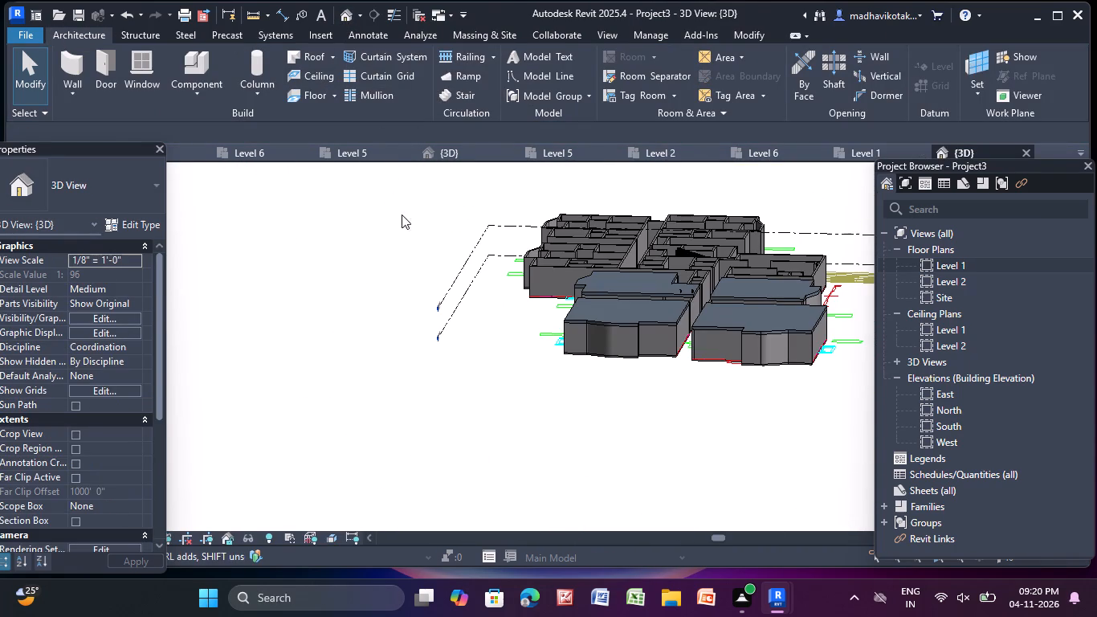
pyautogui.keyDown('shift'); pyautogui.moveTo(565, 243); pyautogui.dragTo(564, 246, button='middle'); pyautogui.keyUp('shift')
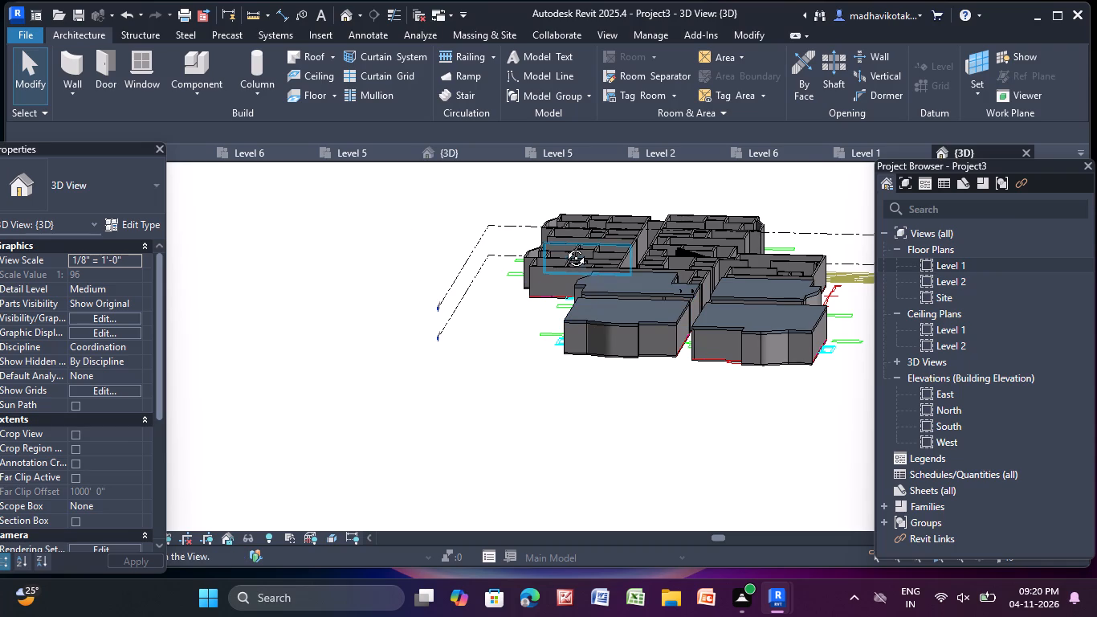
pyautogui.keyDown('shift'); pyautogui.moveTo(564, 246); pyautogui.dragTo(549, 402, button='middle'); pyautogui.keyUp('shift')
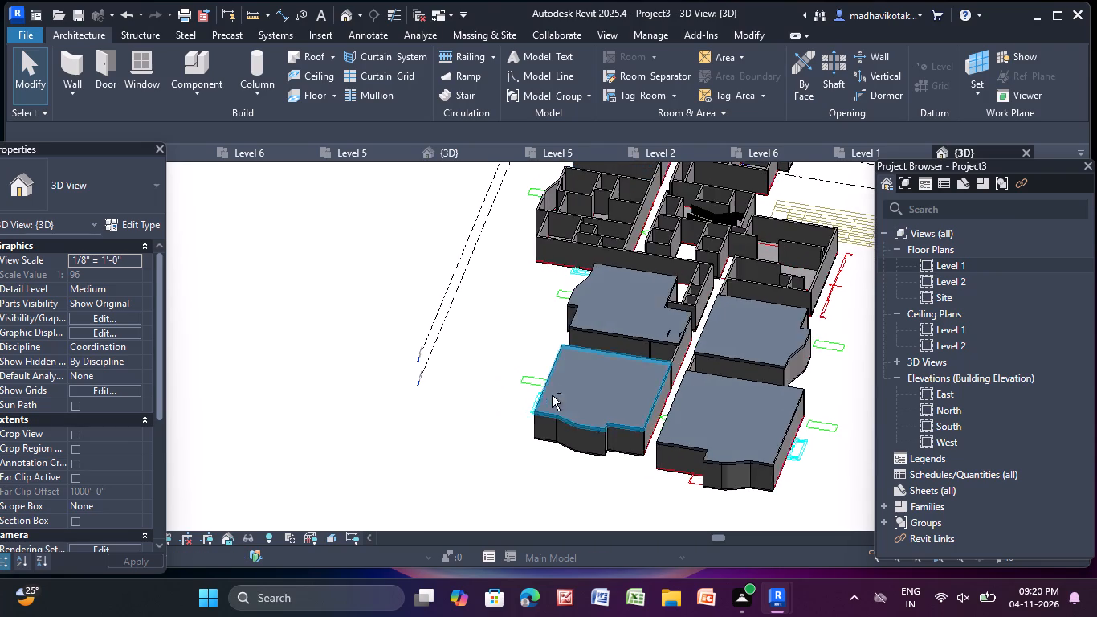
pyautogui.scroll(-1, 532, 340)
pyautogui.moveTo(532, 340); pyautogui.dragTo(492, 447, button='middle')
pyautogui.keyDown('shift'); pyautogui.moveTo(554, 355); pyautogui.dragTo(581, 355, button='middle'); pyautogui.keyUp('shift')
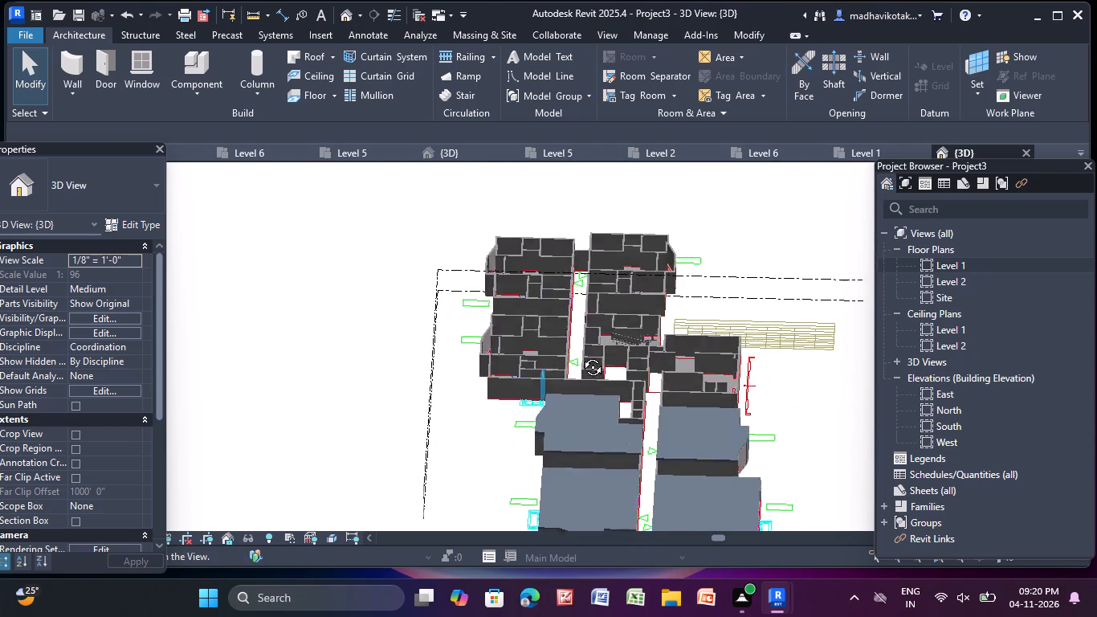
pyautogui.keyDown('shift'); pyautogui.moveTo(581, 355); pyautogui.dragTo(567, 333, button='middle'); pyautogui.keyUp('shift')
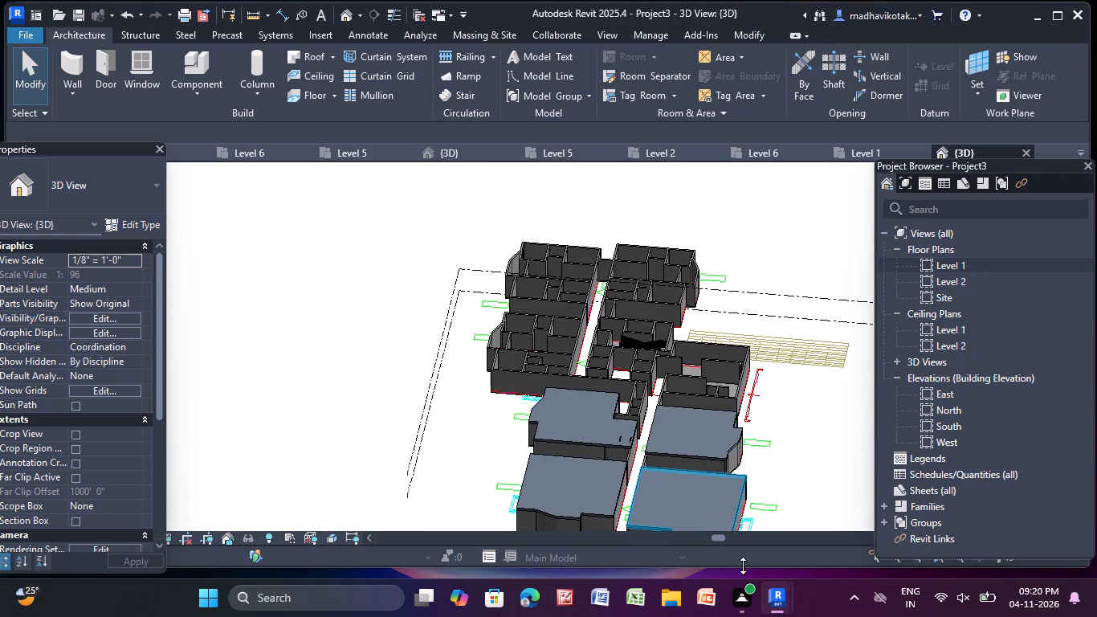
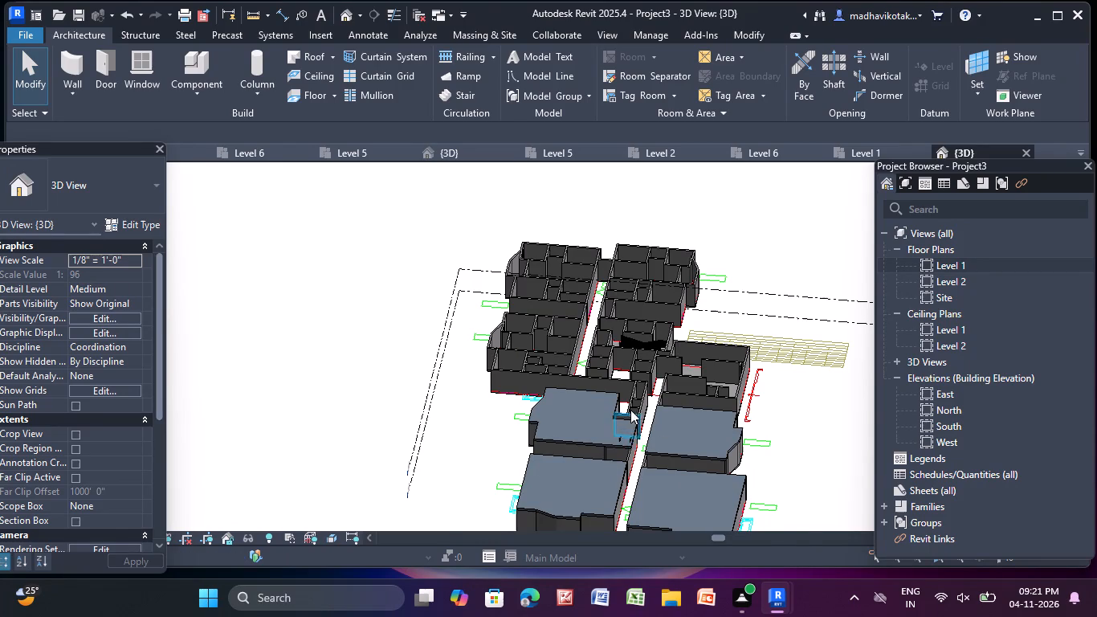
# In the Level 1 plan, sketch a rectangular Generic - 12" floor over the COM & ELEC, PHE and FHR shafts and finish it.
pyautogui.scroll(15, 628, 398)
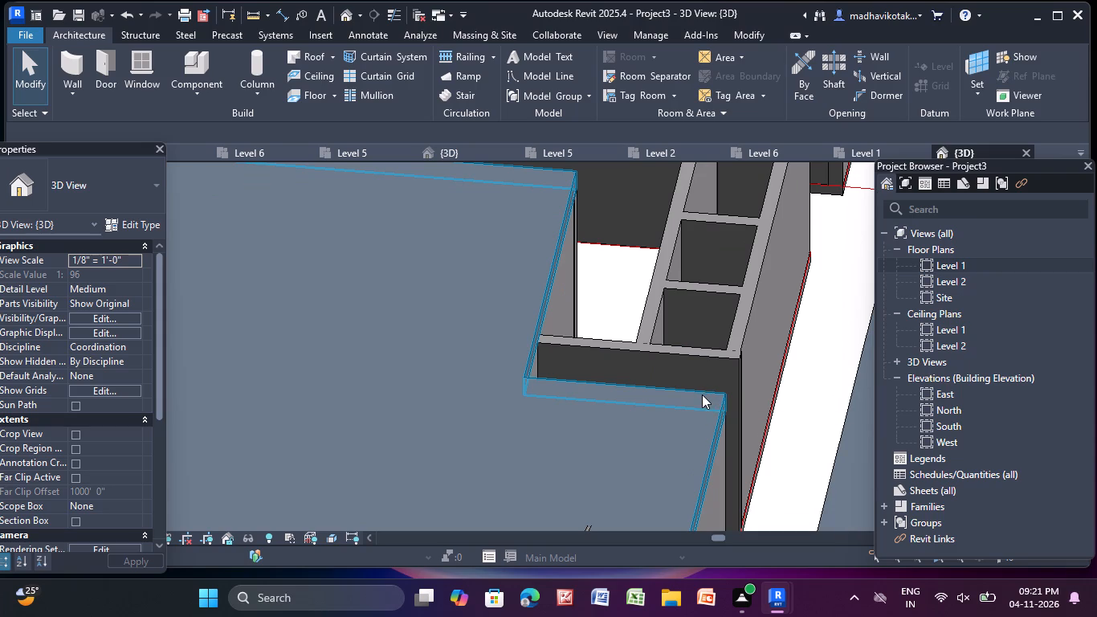
pyautogui.keyDown('shift'); pyautogui.moveTo(702, 394); pyautogui.dragTo(572, 437, button='middle'); pyautogui.keyUp('shift')
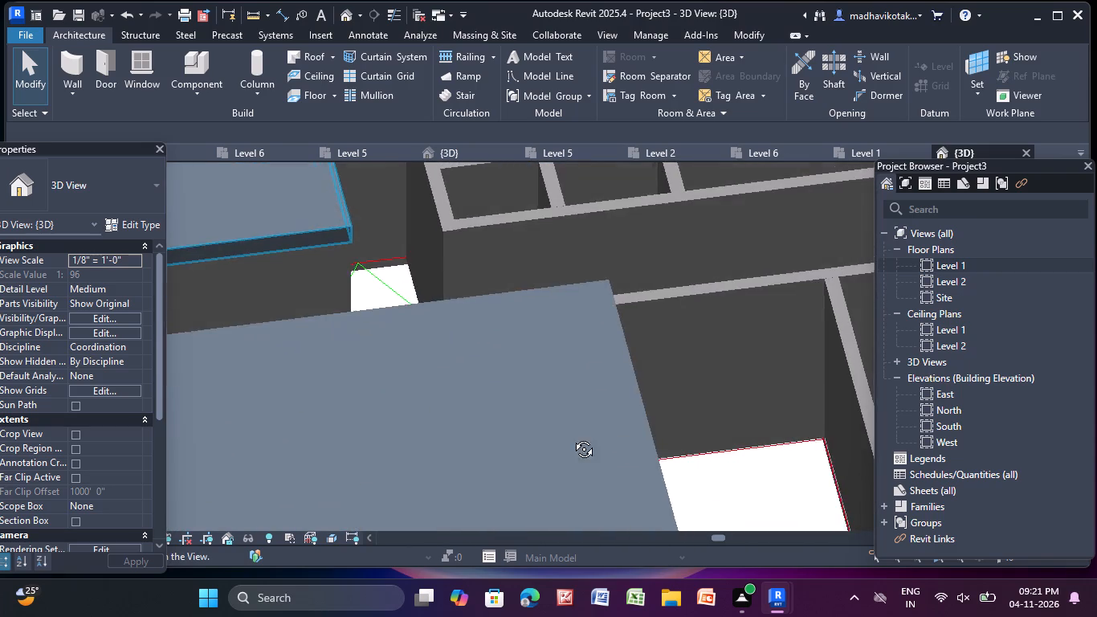
pyautogui.keyDown('shift'); pyautogui.moveTo(572, 437); pyautogui.dragTo(734, 393, button='middle'); pyautogui.keyUp('shift')
pyautogui.scroll(-4, 732, 389)
pyautogui.moveTo(729, 393); pyautogui.dragTo(671, 440, button='middle')
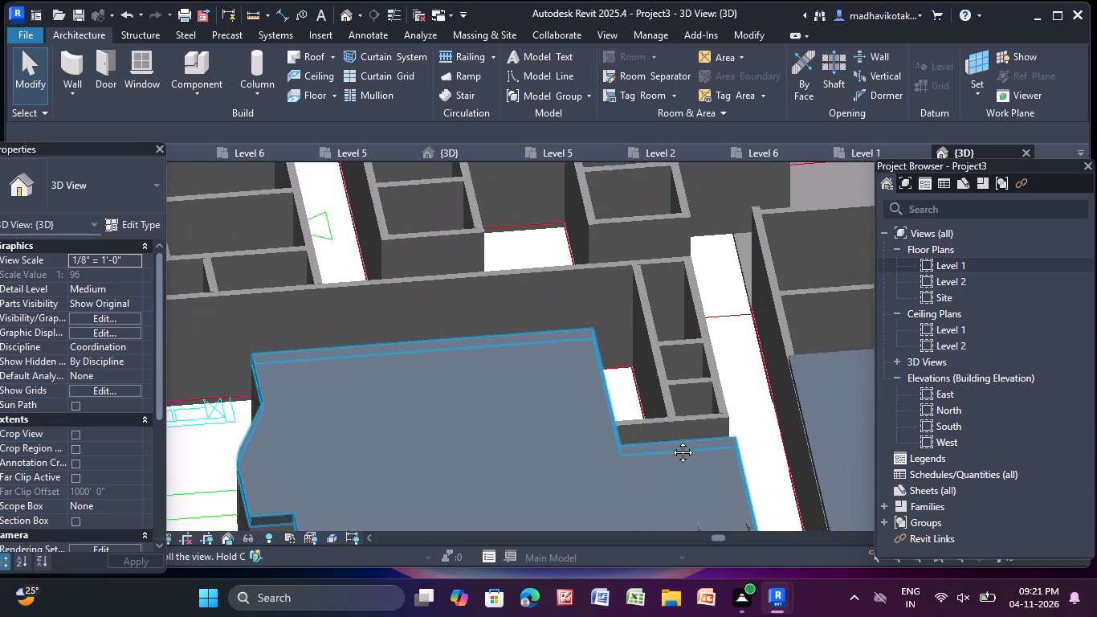
pyautogui.moveTo(671, 440); pyautogui.dragTo(671, 427, button='middle')
pyautogui.doubleClick(958, 262)
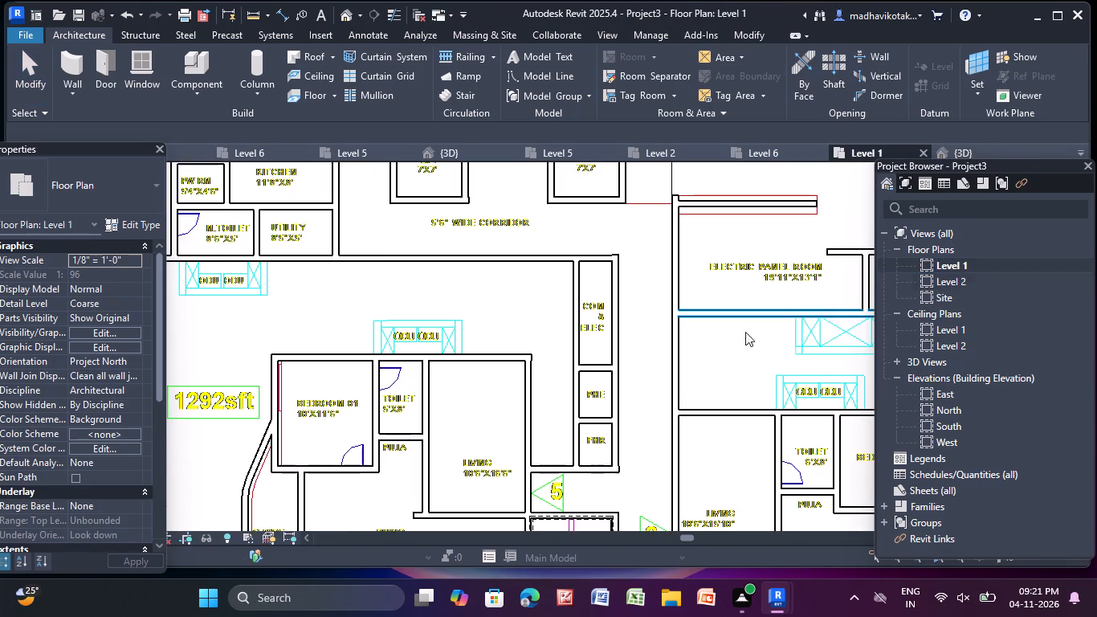
pyautogui.scroll(-1, 696, 333)
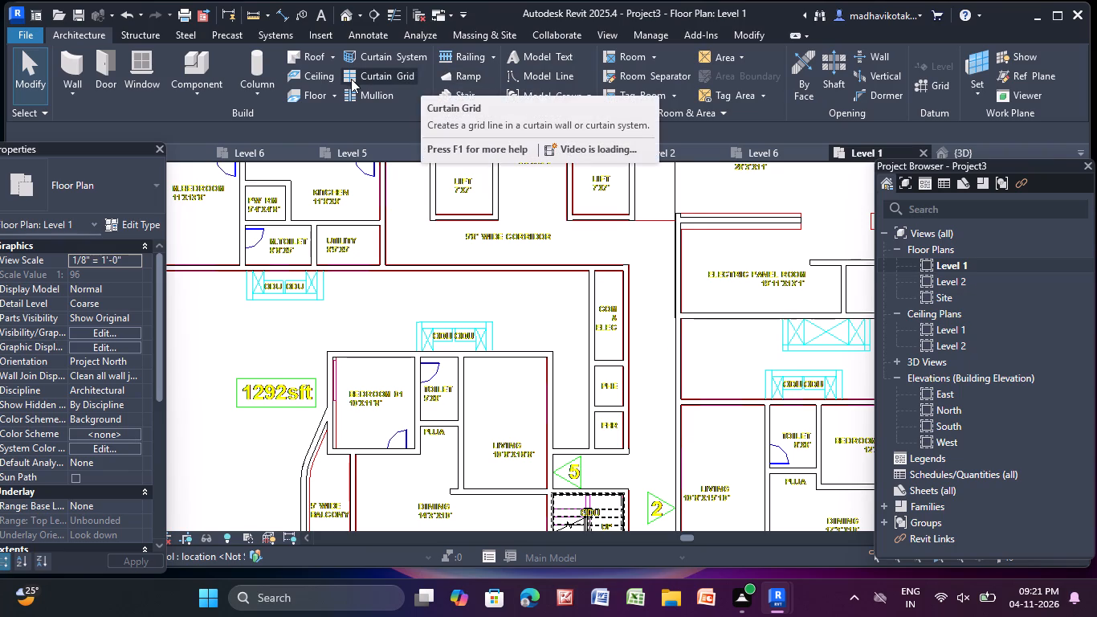
pyautogui.click(309, 97)
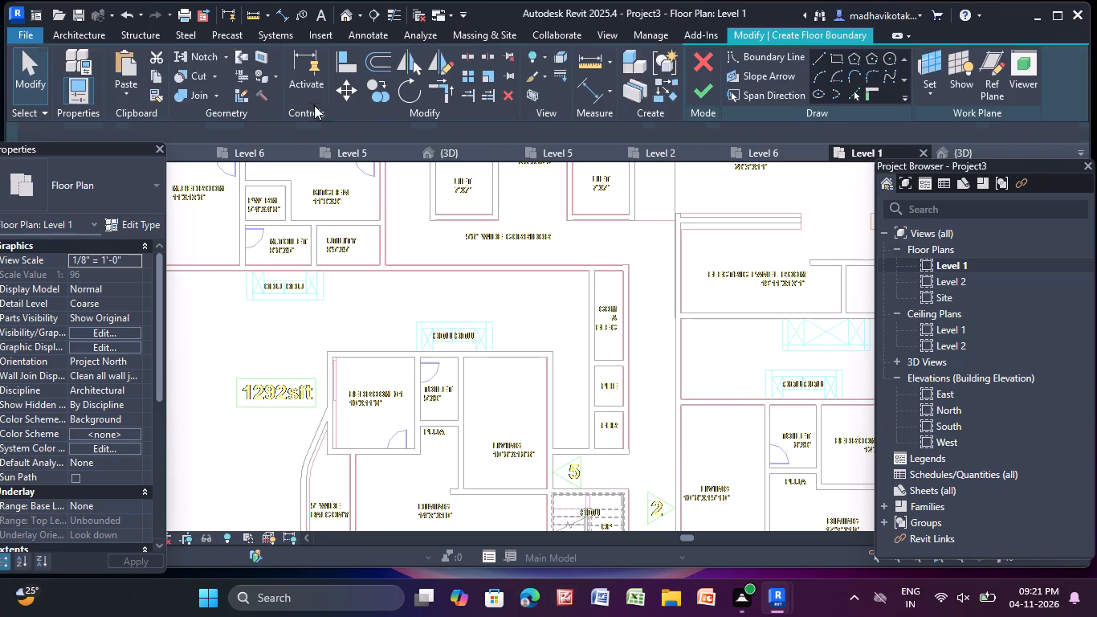
pyautogui.click(838, 54)
pyautogui.scroll(2, 569, 298)
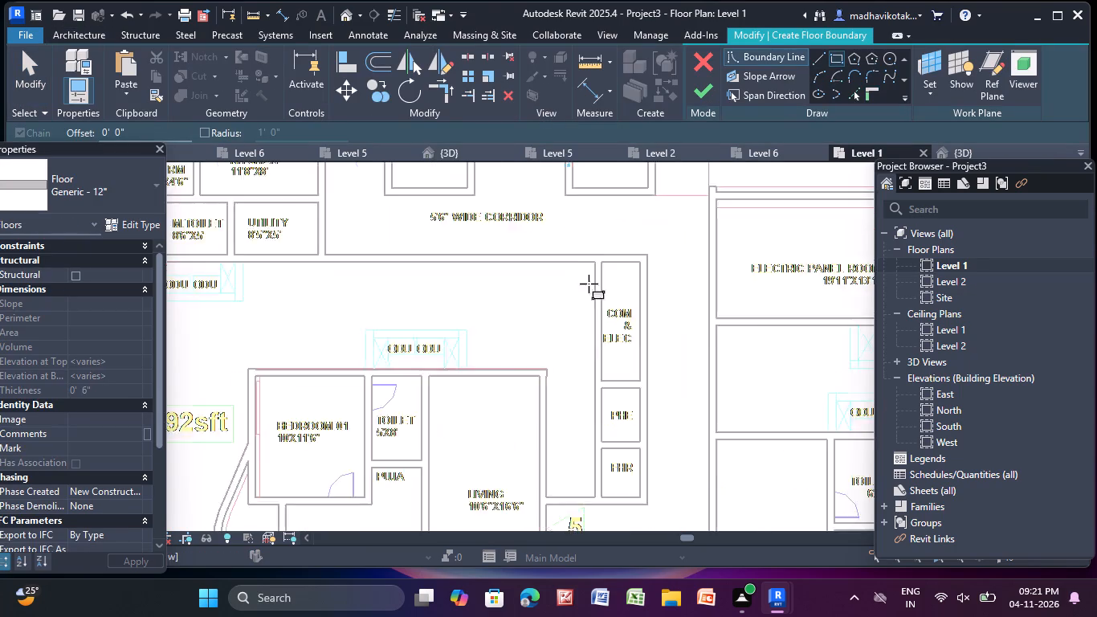
pyautogui.scroll(6, 589, 284)
pyautogui.click(597, 242)
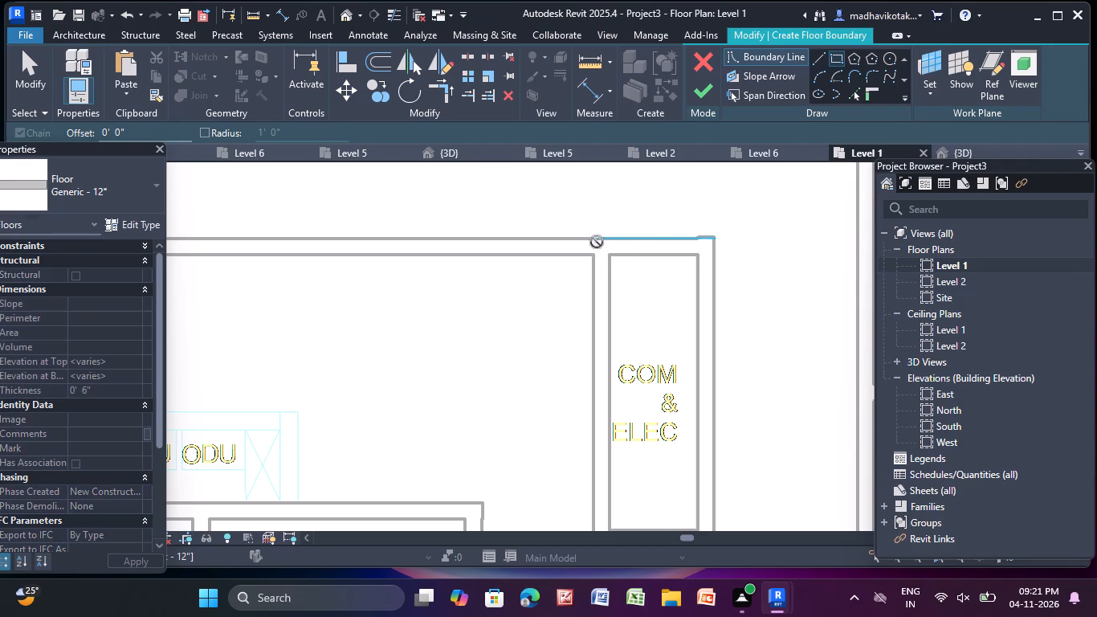
pyautogui.moveTo(724, 451); pyautogui.dragTo(640, 274, button='middle')
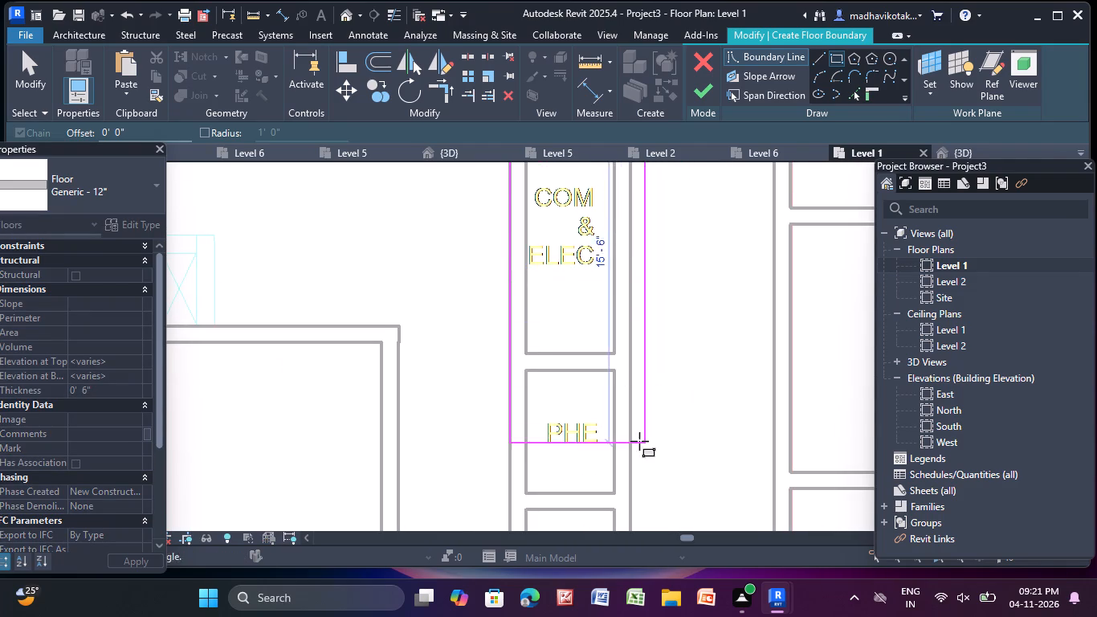
pyautogui.moveTo(638, 441); pyautogui.dragTo(593, 258, button='middle')
pyautogui.scroll(2, 593, 457)
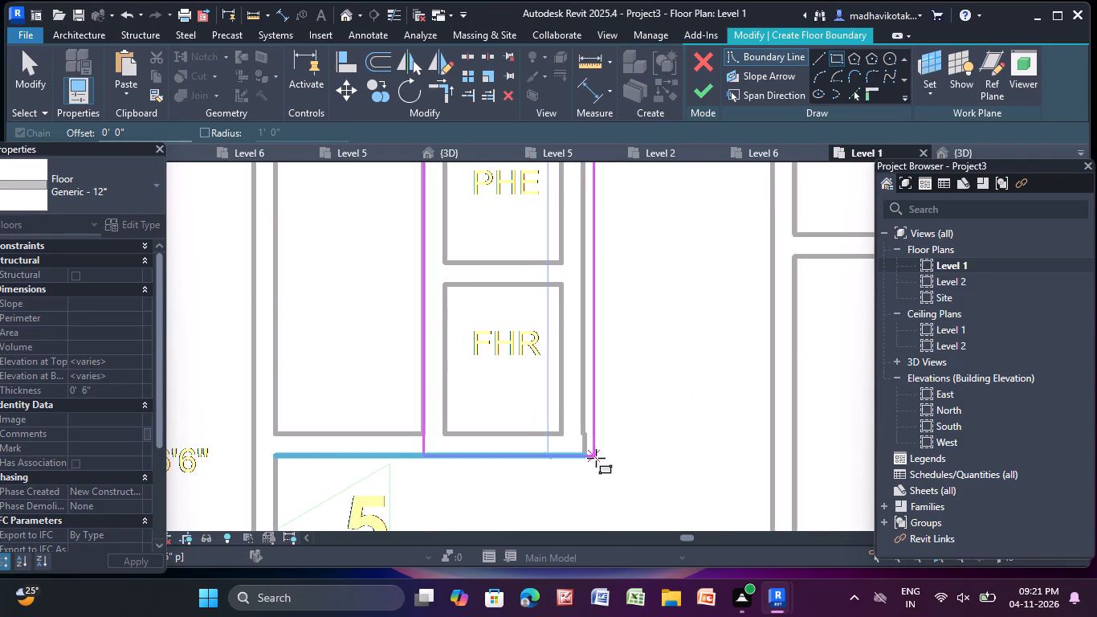
pyautogui.click(589, 460)
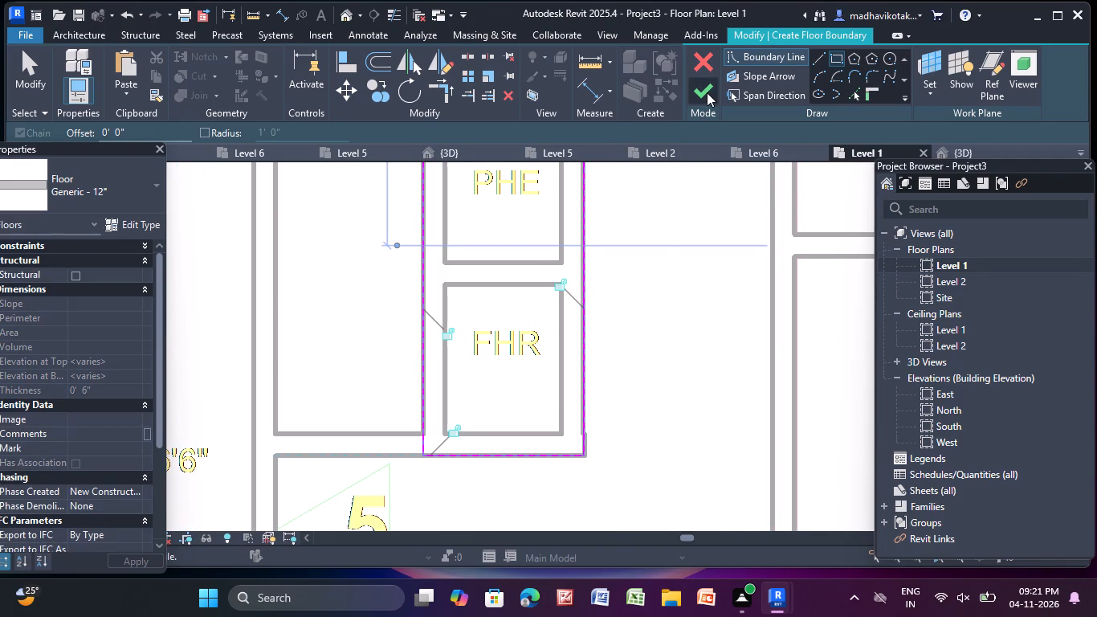
pyautogui.click(707, 92)
pyautogui.click(373, 303)
# Review the Level 1 plan around units 5 and 6, and inspect the shaft block beside the unit 5 roof in 3D.
pyautogui.scroll(-10, 418, 289)
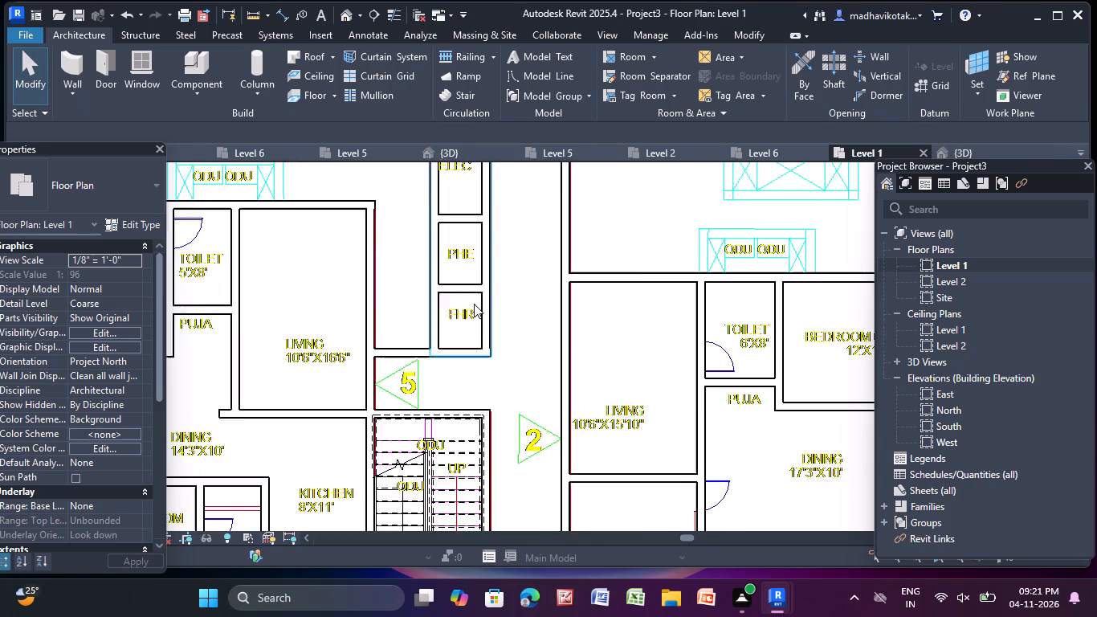
pyautogui.scroll(-2, 474, 304)
pyautogui.moveTo(474, 306); pyautogui.dragTo(593, 509, button='middle')
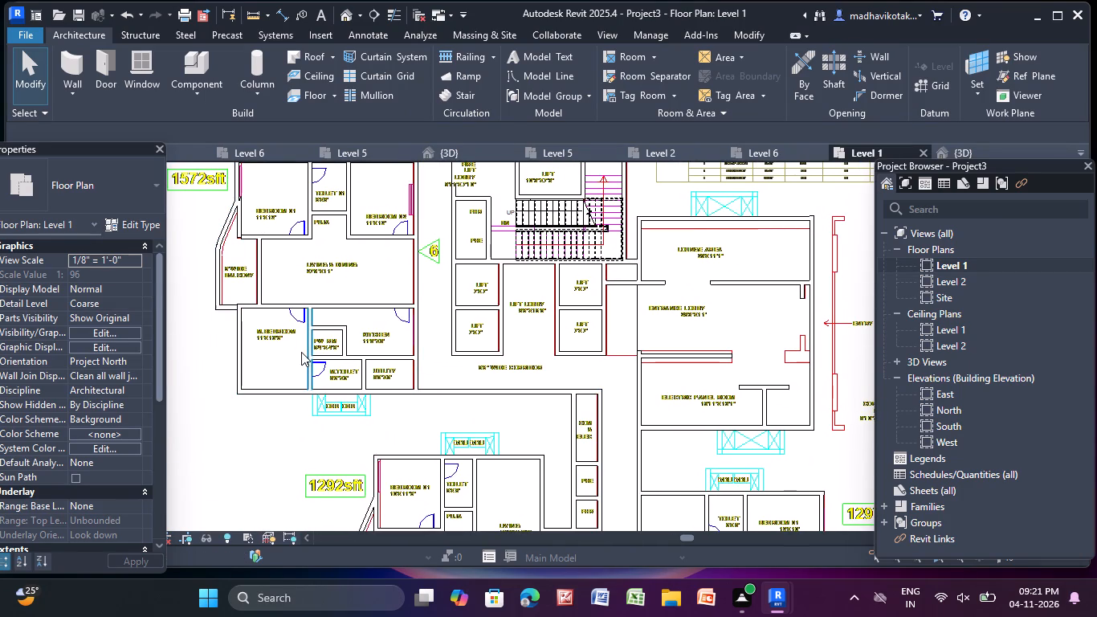
pyautogui.moveTo(301, 353); pyautogui.dragTo(390, 423, button='middle')
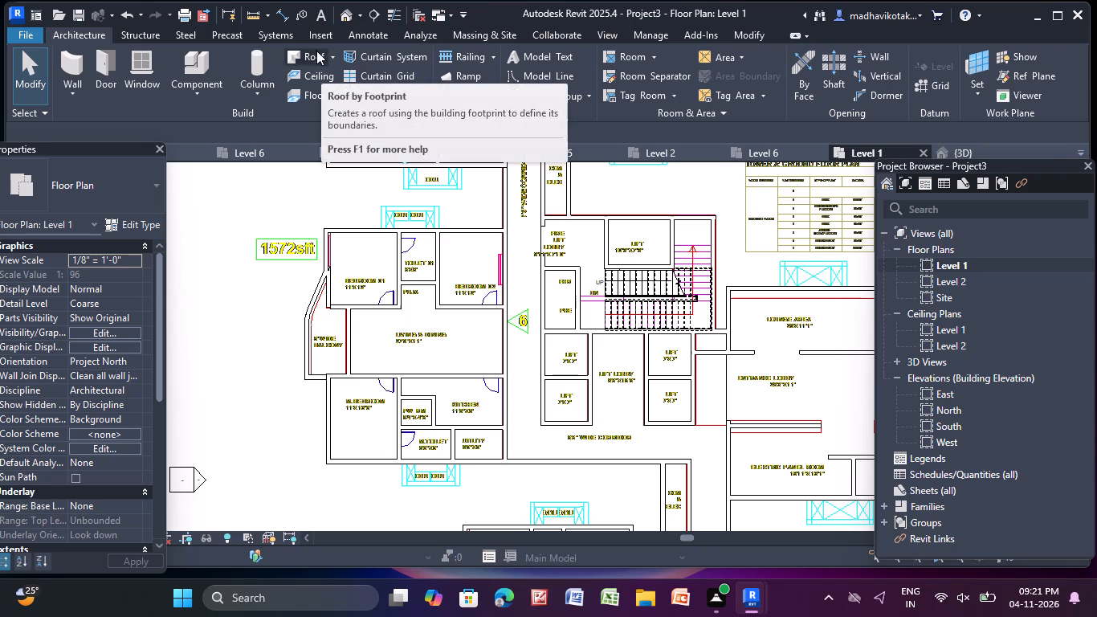
pyautogui.click(341, 10)
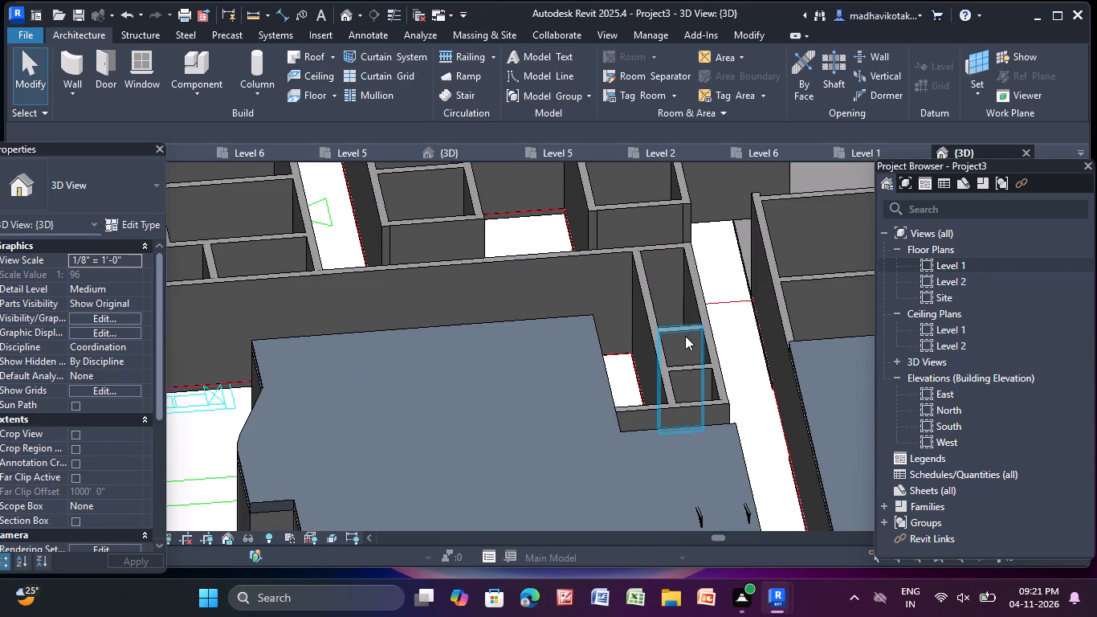
pyautogui.scroll(5, 678, 382)
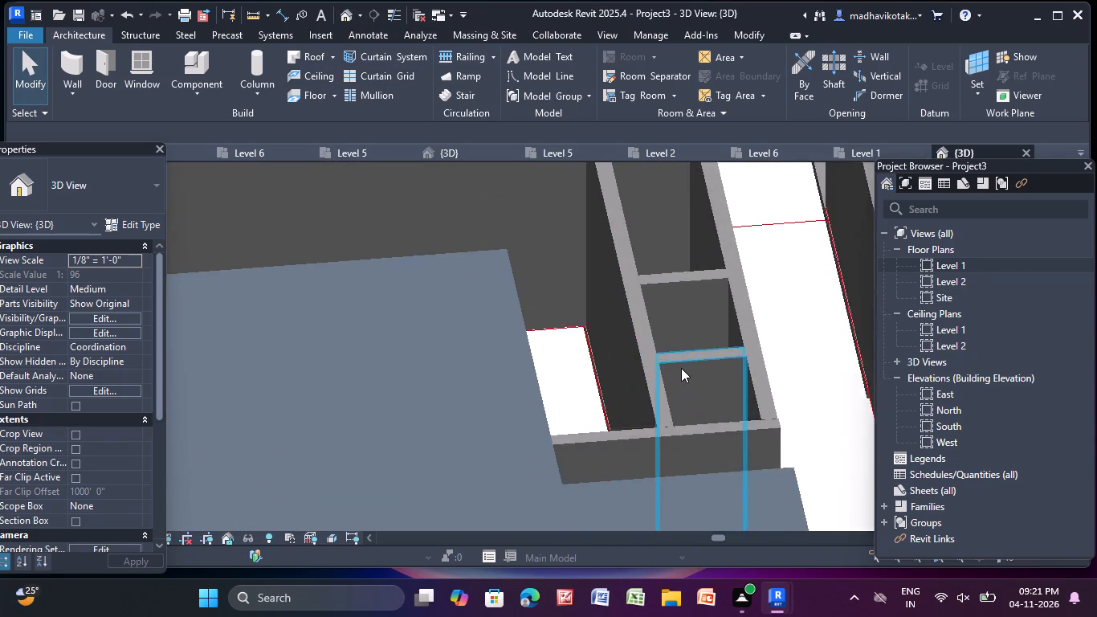
pyautogui.scroll(5, 681, 368)
pyautogui.scroll(-10, 682, 362)
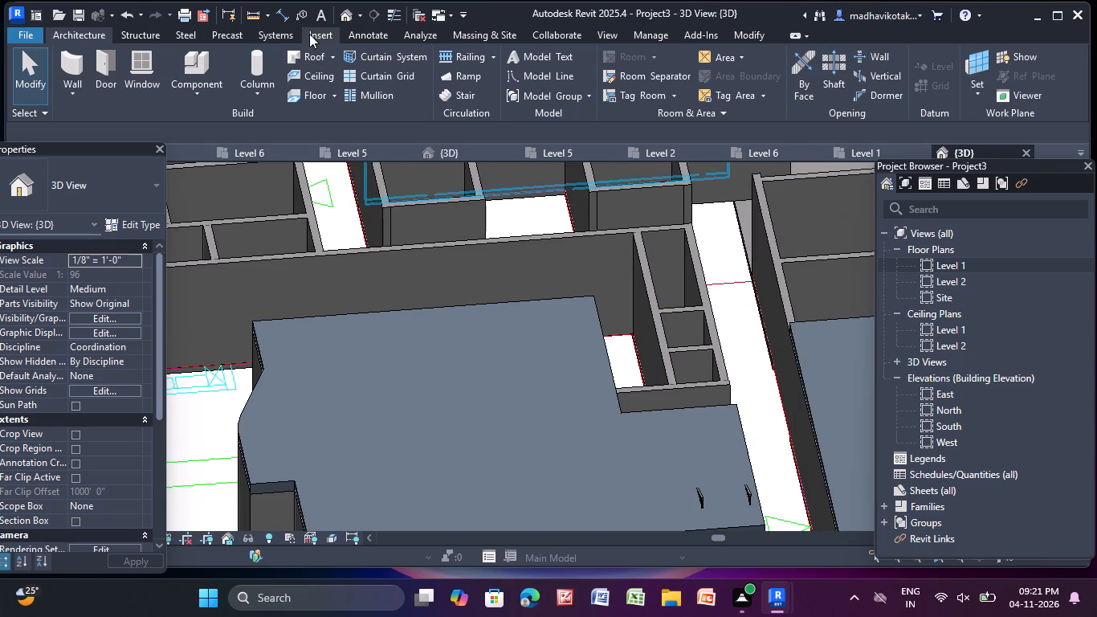
pyautogui.click(344, 13)
pyautogui.scroll(-3, 484, 244)
pyautogui.moveTo(484, 281); pyautogui.dragTo(483, 312, button='middle')
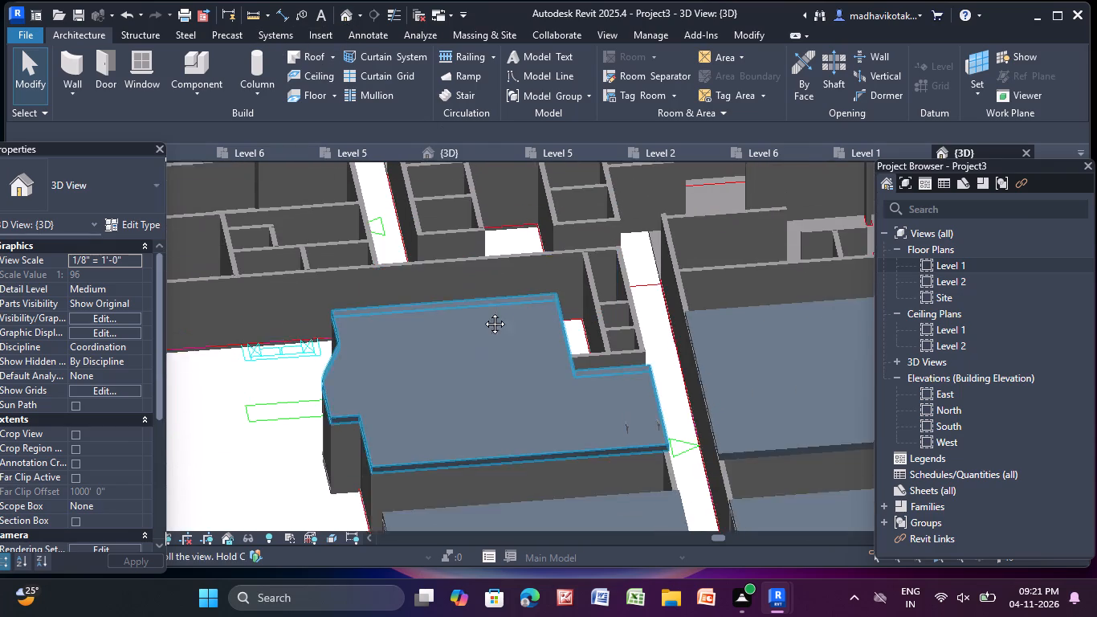
pyautogui.moveTo(483, 312); pyautogui.dragTo(501, 395, button='middle')
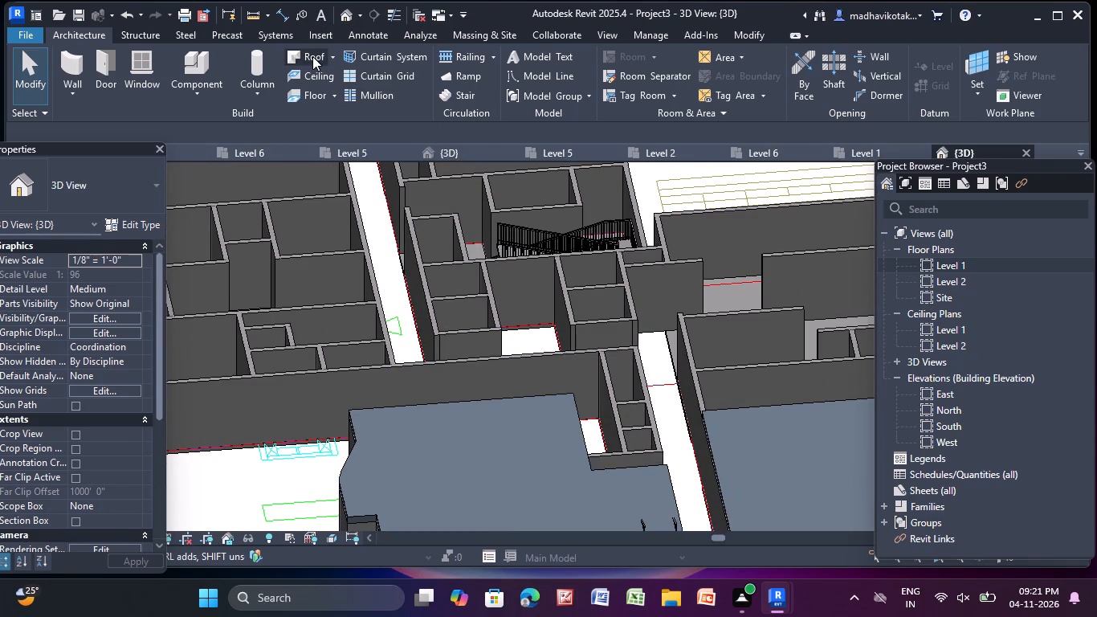
# Create a Generic - 12" footprint roof over the COM & ELEC, PHE and FHR shafts with a rectangle about 5' by 23'-6" on Level 1.
pyautogui.click(313, 56)
pyautogui.click(528, 325)
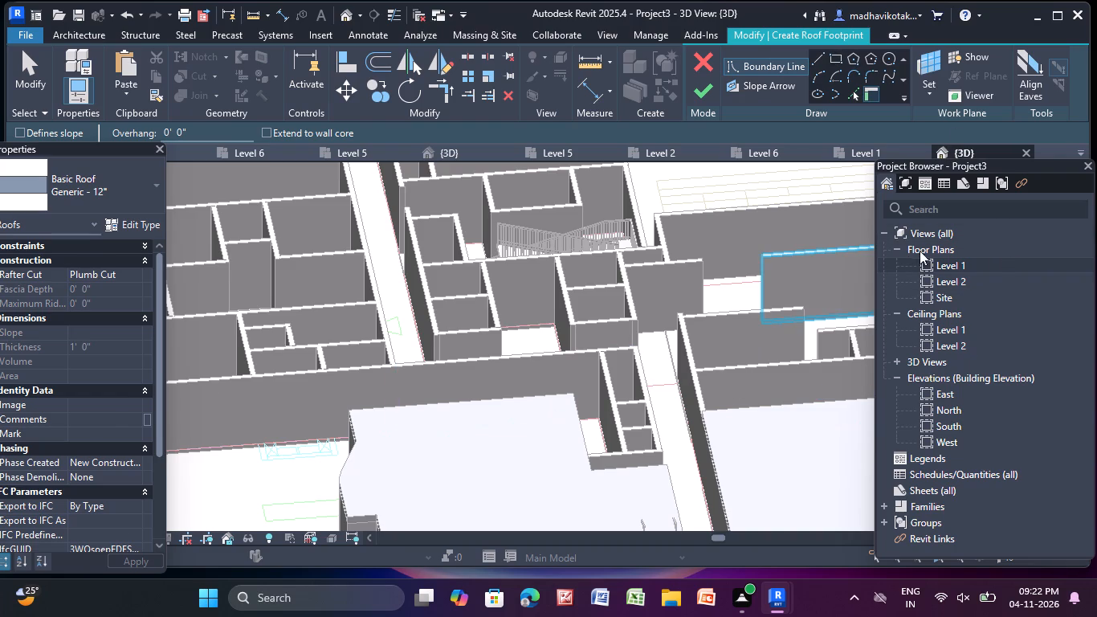
pyautogui.doubleClick(993, 267)
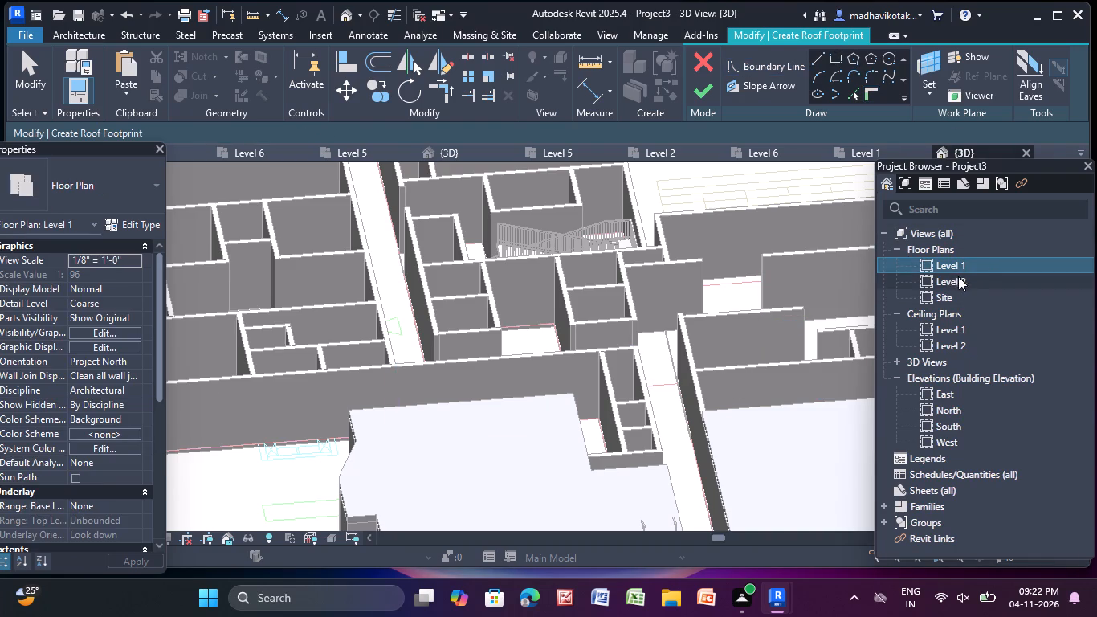
pyautogui.doubleClick(978, 261)
pyautogui.click(973, 260)
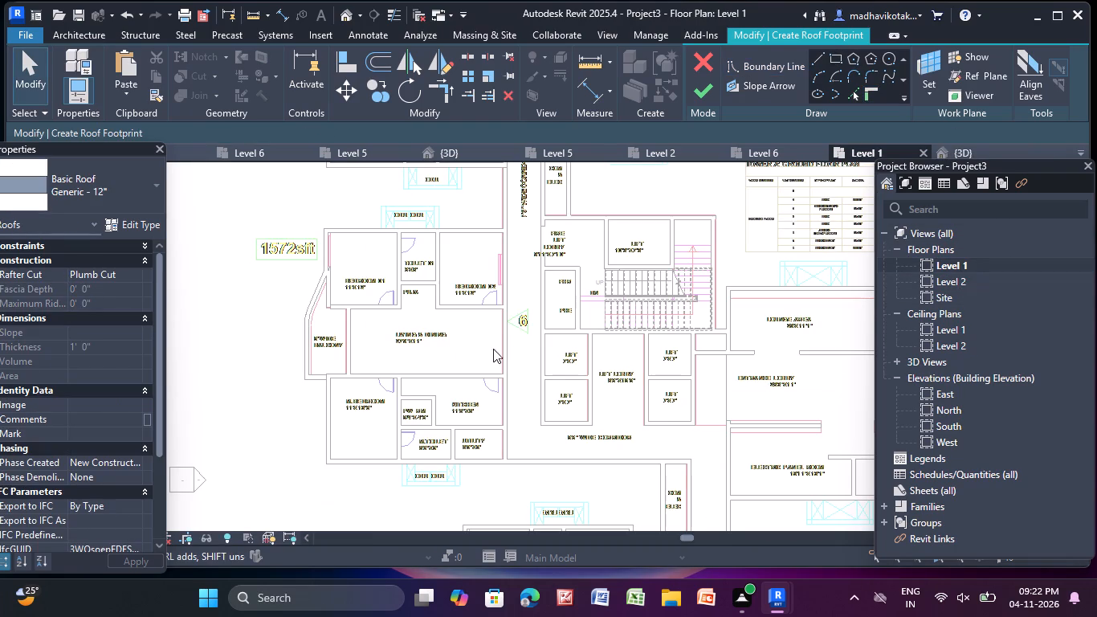
pyautogui.moveTo(461, 264); pyautogui.dragTo(447, 443, button='middle')
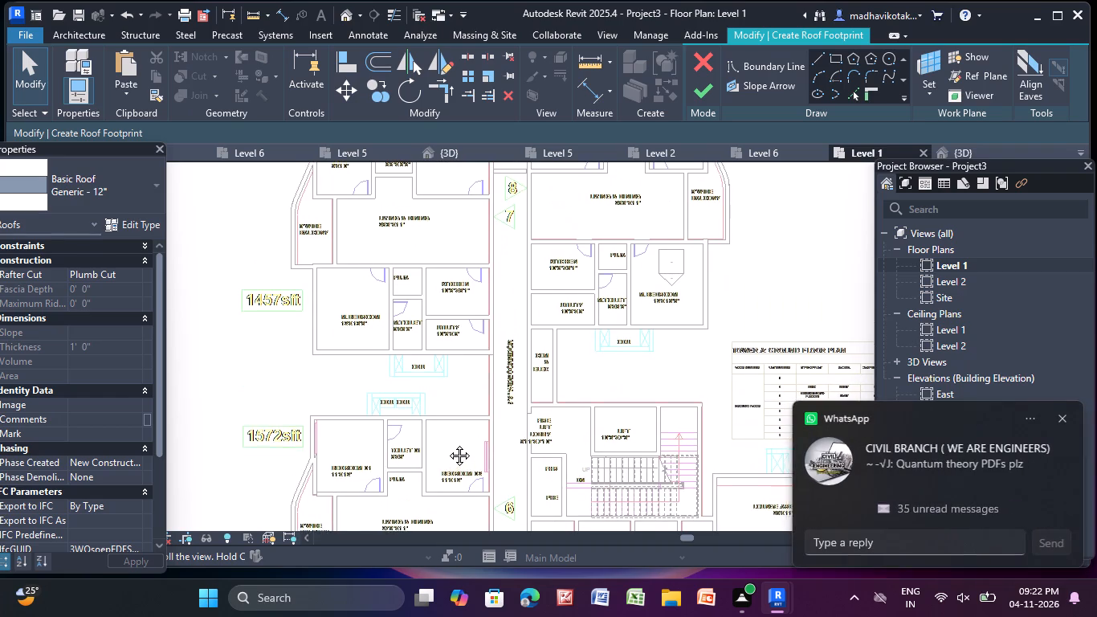
pyautogui.moveTo(447, 443); pyautogui.dragTo(462, 190, button='middle')
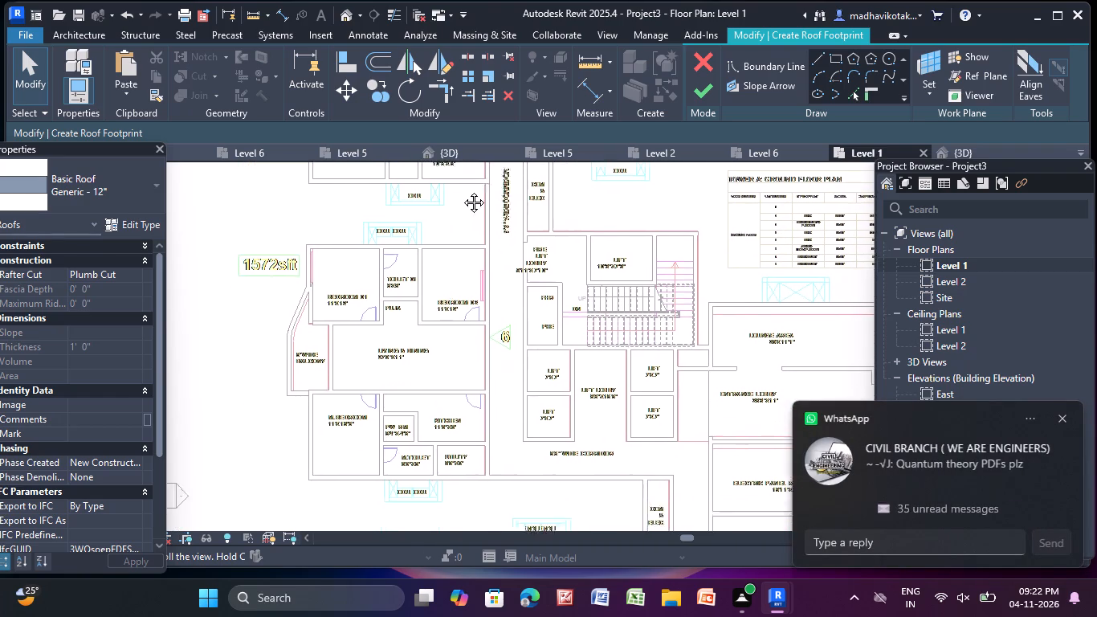
pyautogui.moveTo(462, 190); pyautogui.dragTo(453, 223, button='middle')
pyautogui.scroll(-1, 453, 223)
pyautogui.moveTo(565, 424); pyautogui.dragTo(565, 423, button='middle')
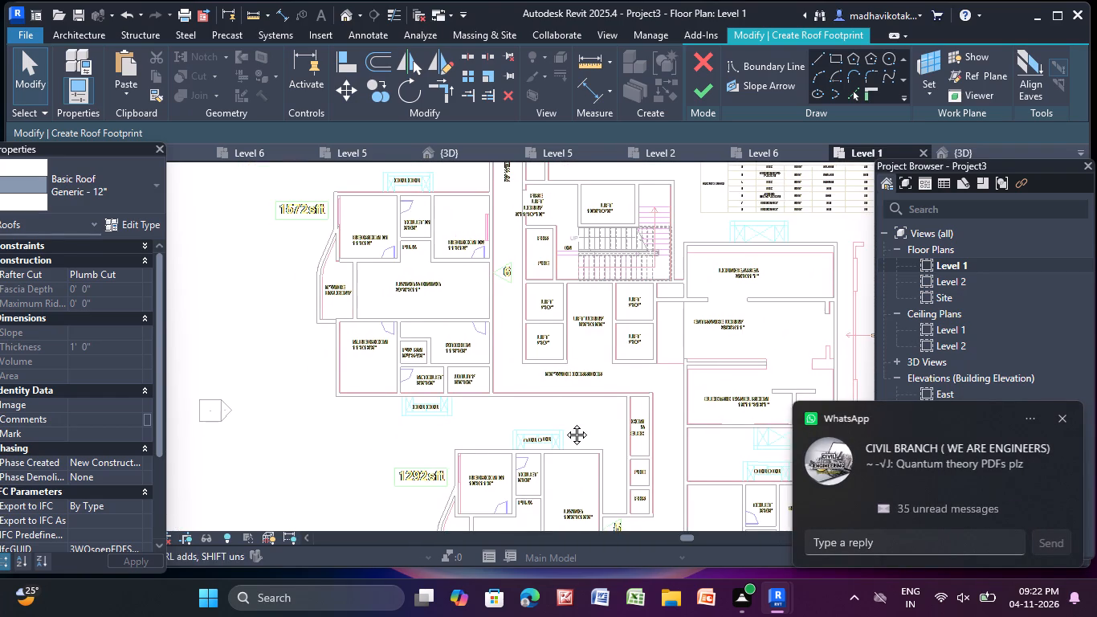
pyautogui.moveTo(565, 423); pyautogui.dragTo(480, 288, button='middle')
pyautogui.scroll(4, 547, 308)
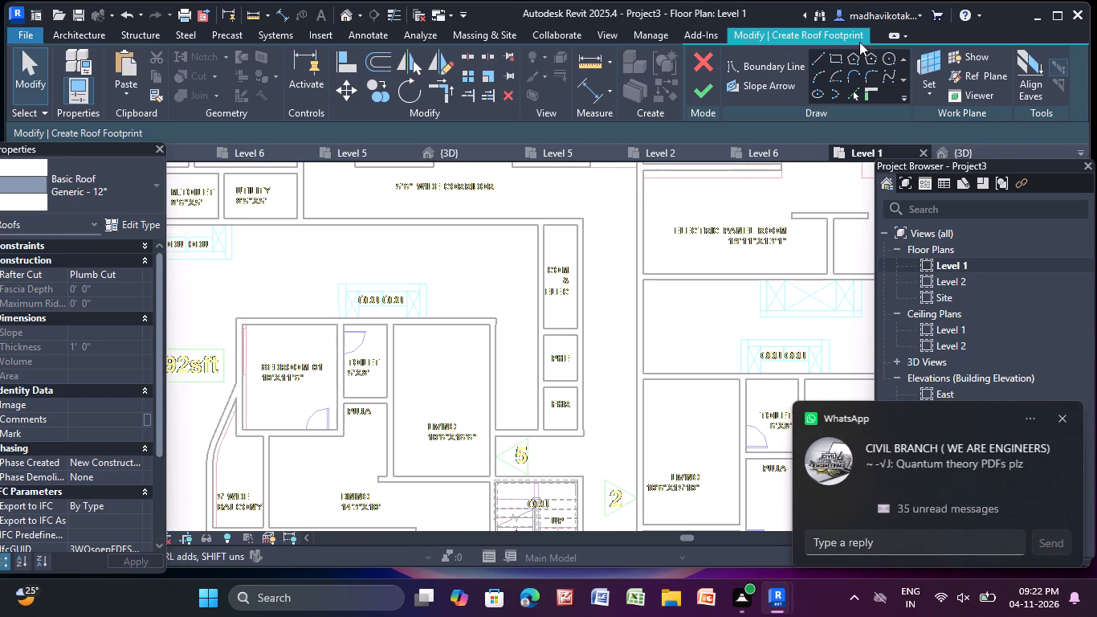
pyautogui.click(837, 58)
pyautogui.scroll(2, 553, 218)
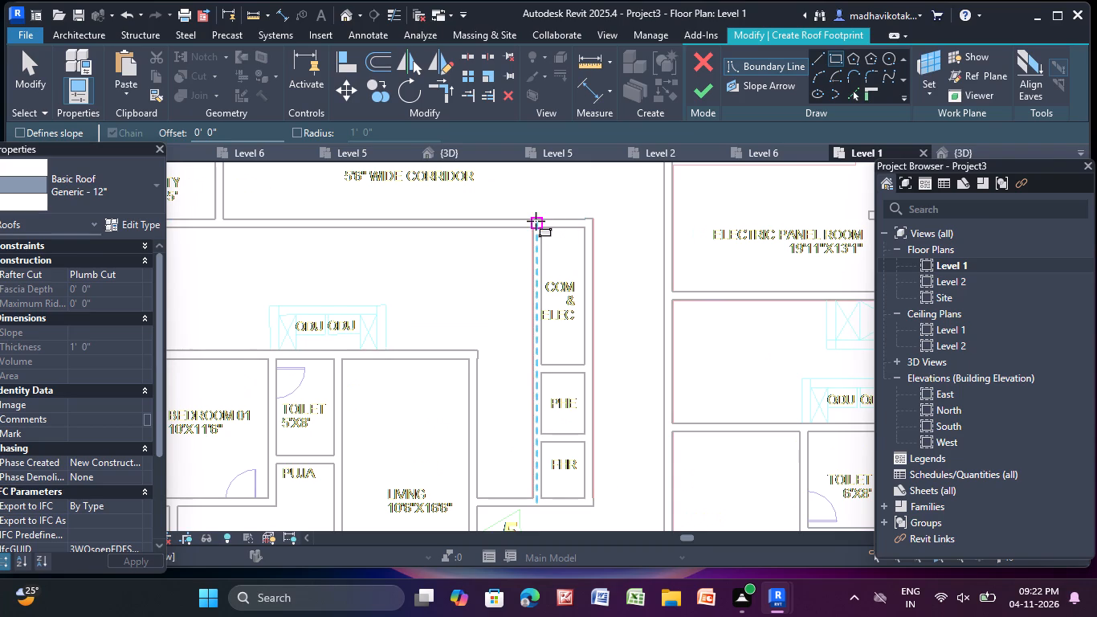
pyautogui.click(530, 219)
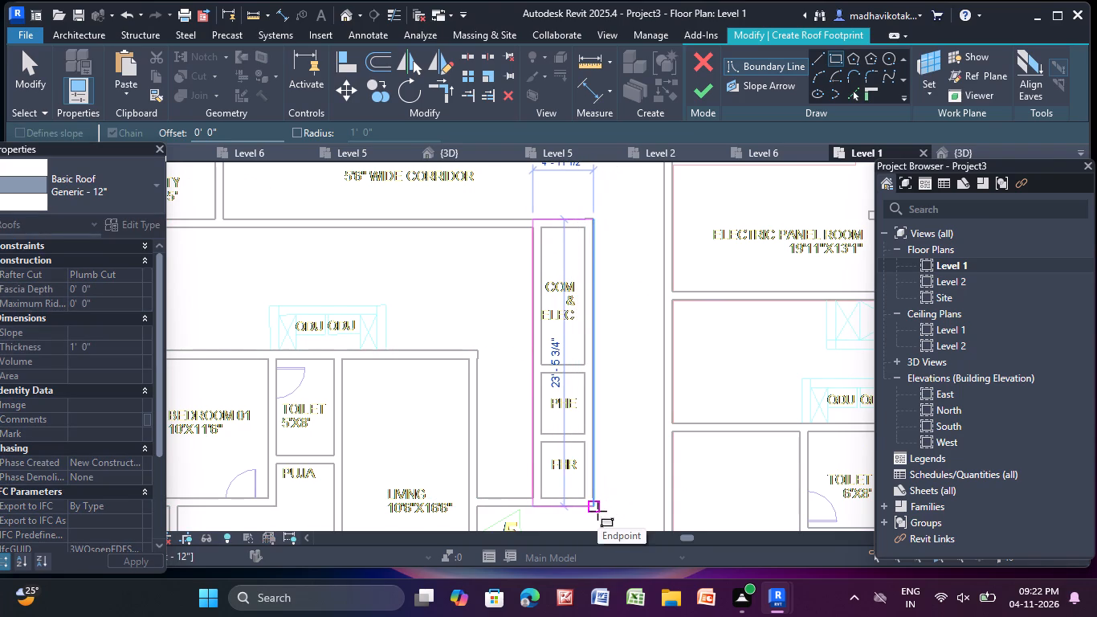
pyautogui.click(597, 511)
pyautogui.click(702, 88)
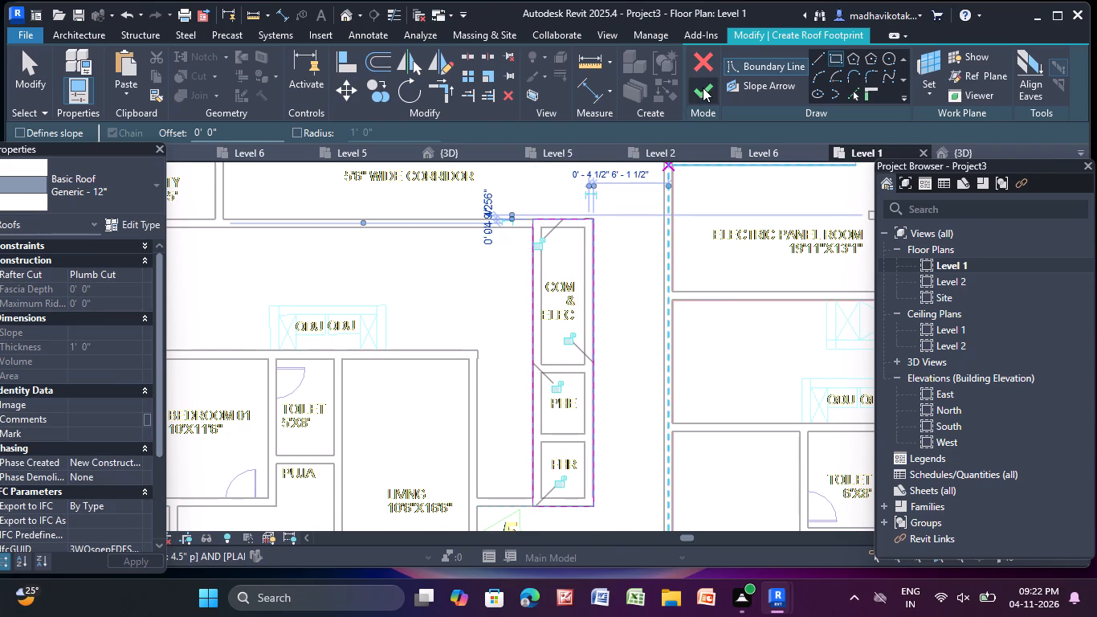
pyautogui.click(479, 310)
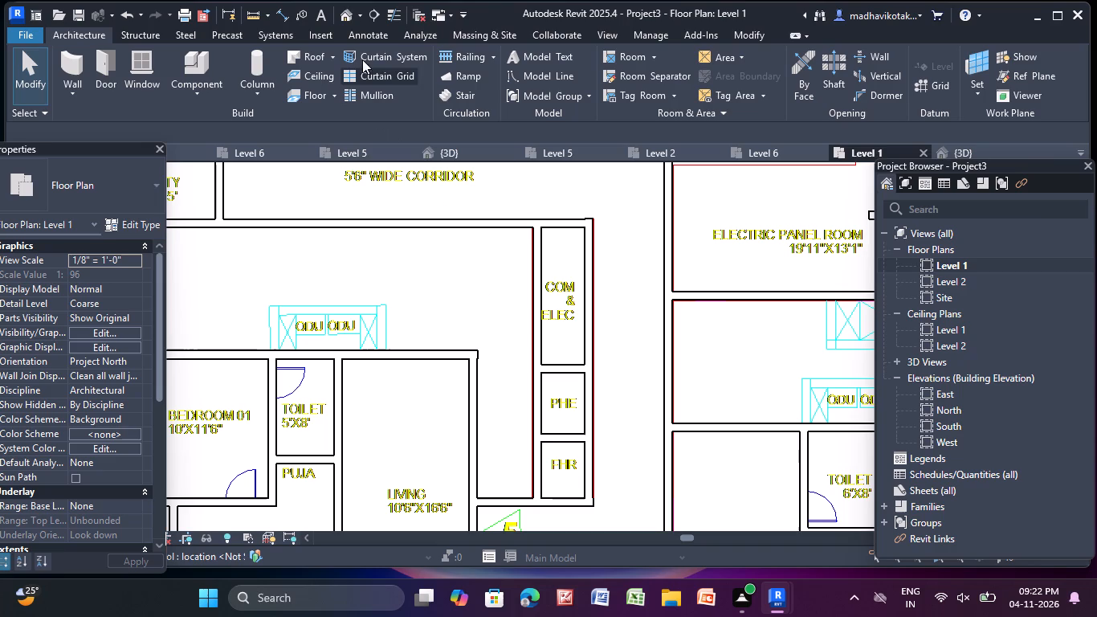
# Open the default 3D view and examine the new shaft roof and the unroofed units, lift lobby and corridor north of it.
pyautogui.click(347, 10)
pyautogui.moveTo(475, 247); pyautogui.dragTo(480, 269, button='middle')
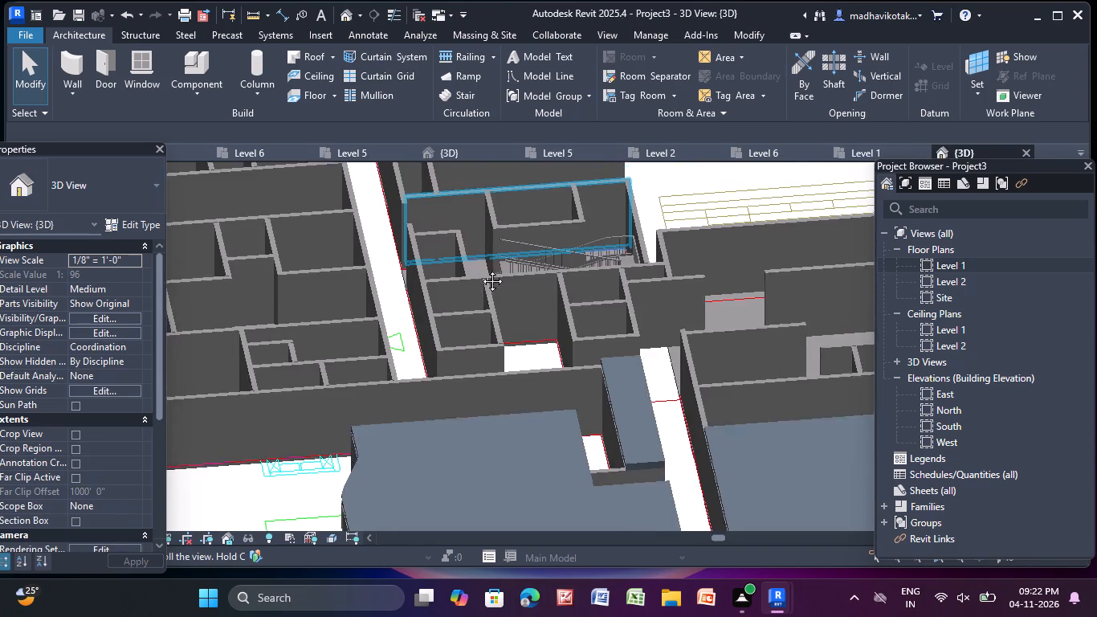
pyautogui.moveTo(480, 269); pyautogui.dragTo(570, 336, button='middle')
pyautogui.middleClick(570, 336)
pyautogui.scroll(-3, 570, 336)
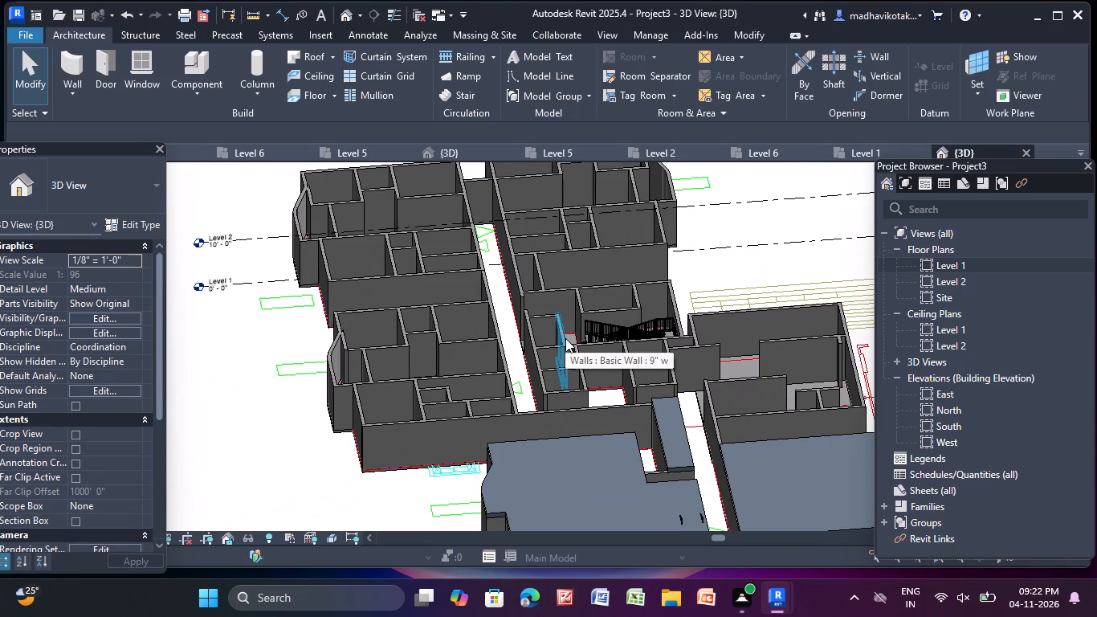
pyautogui.scroll(3, 319, 182)
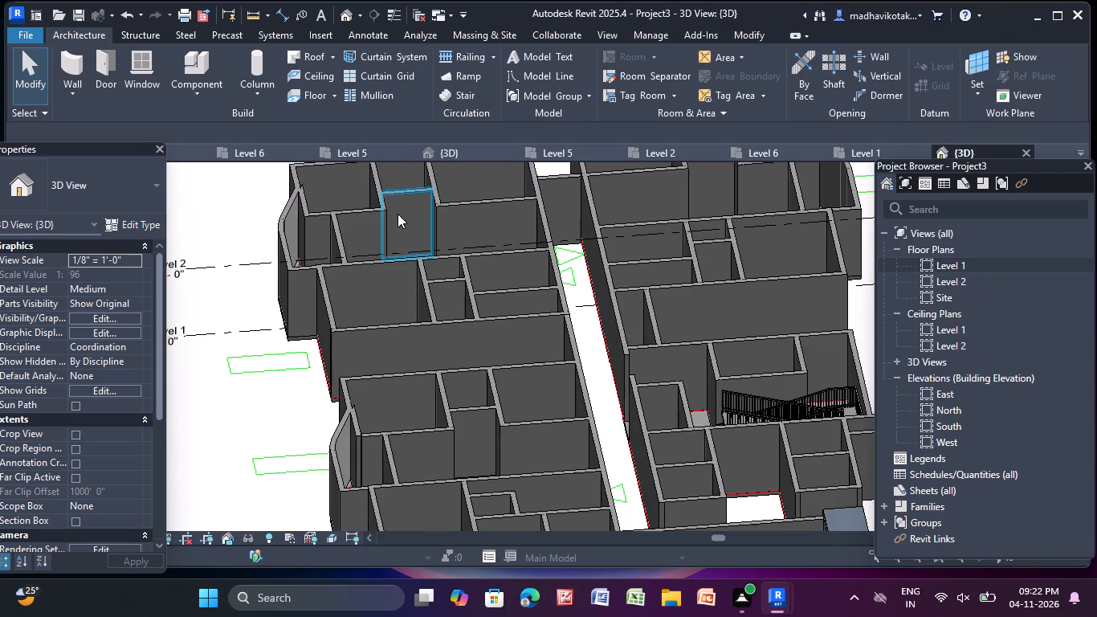
pyautogui.click(398, 214)
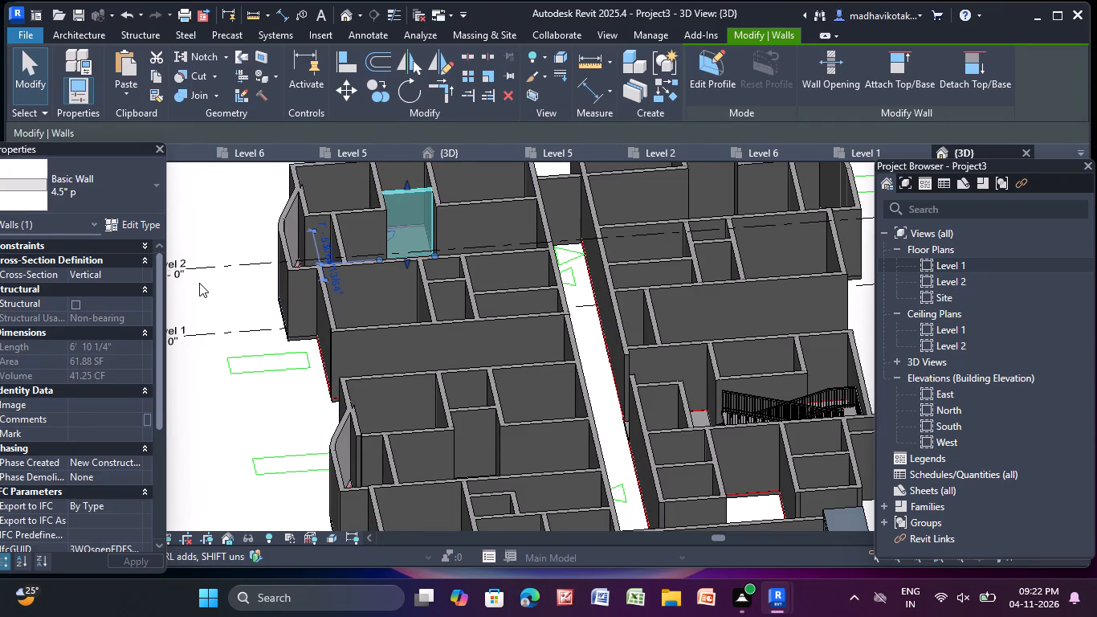
pyautogui.press('Escape')
pyautogui.press('Escape')
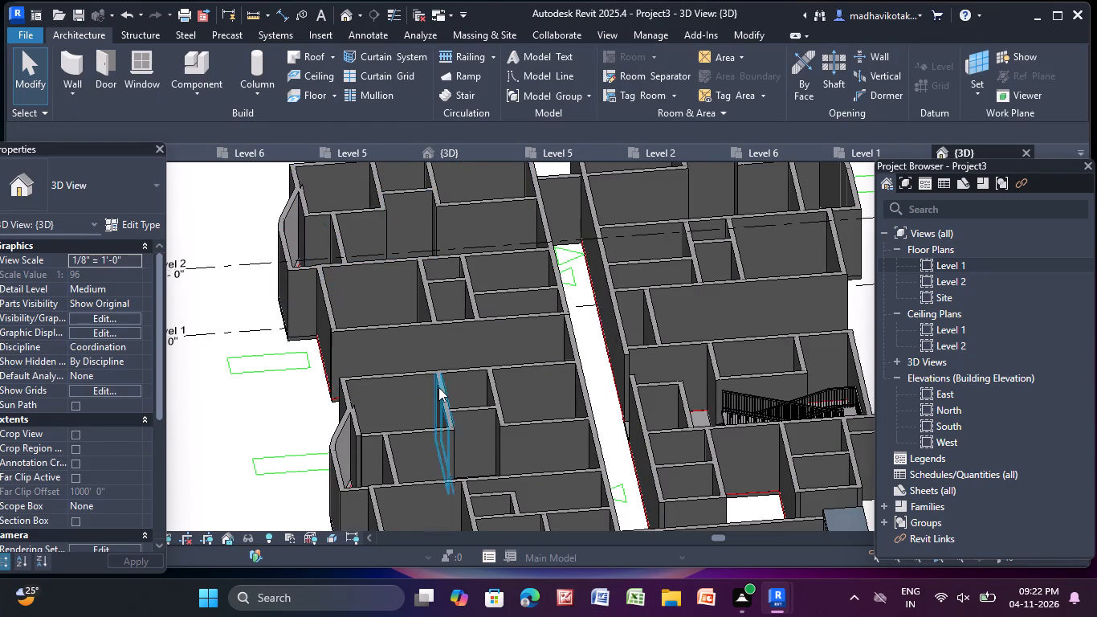
# From the Level 1 plan, start a Generic - 12" footprint roof moved to Level 2, picking unit 6's south and M.Bedroom west outer edges.
pyautogui.scroll(-3, 438, 387)
pyautogui.moveTo(438, 382); pyautogui.dragTo(329, 271, button='middle')
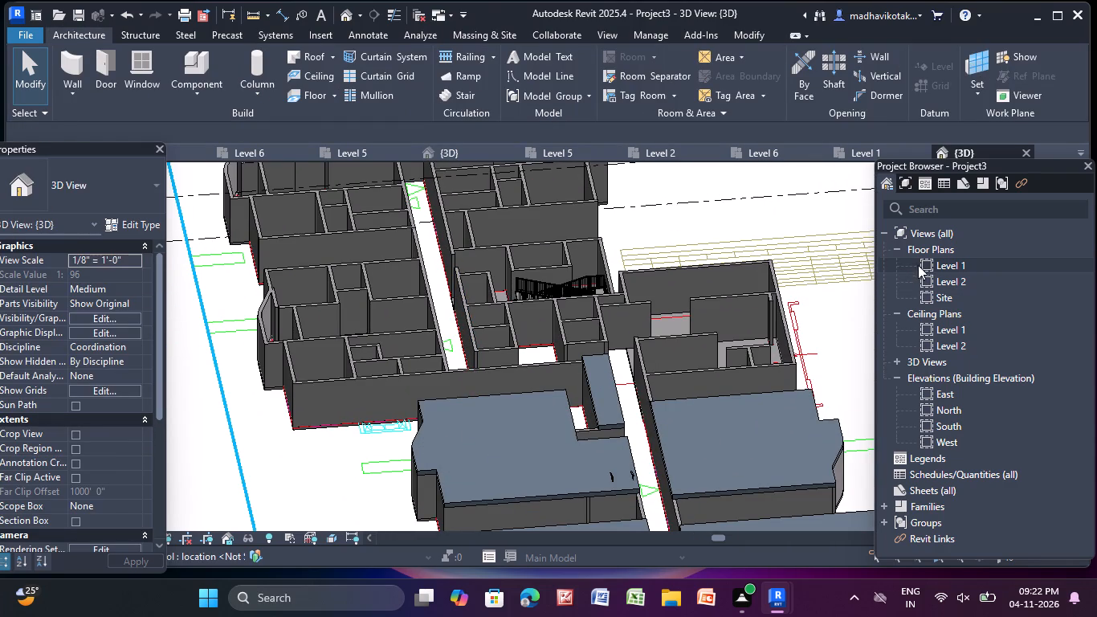
pyautogui.doubleClick(1004, 263)
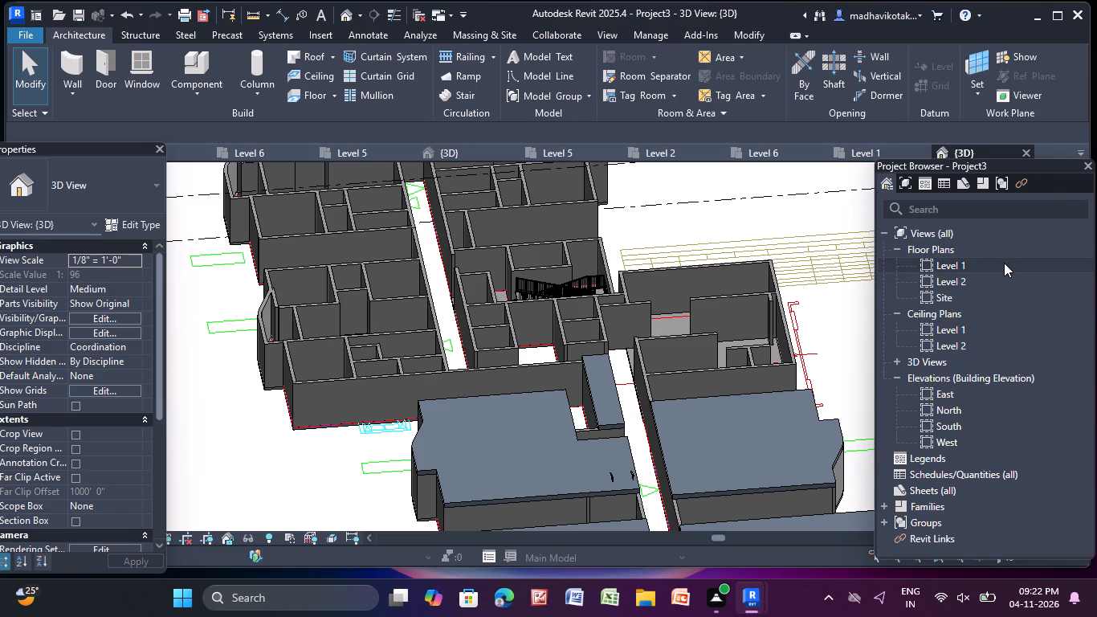
pyautogui.scroll(-10, 587, 258)
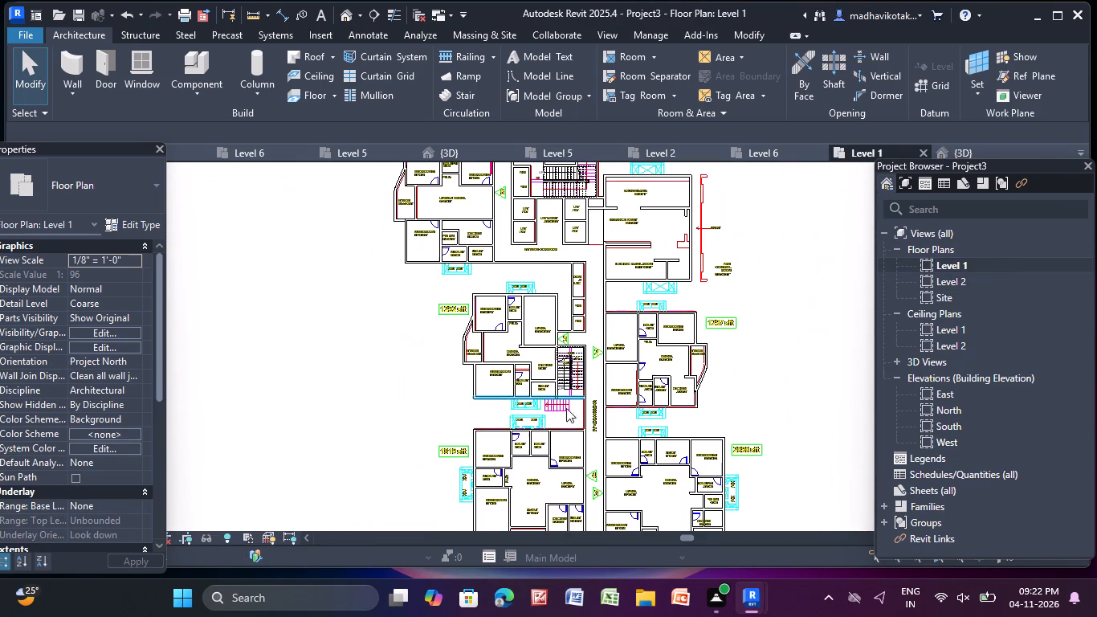
pyautogui.moveTo(553, 244); pyautogui.dragTo(561, 281, button='middle')
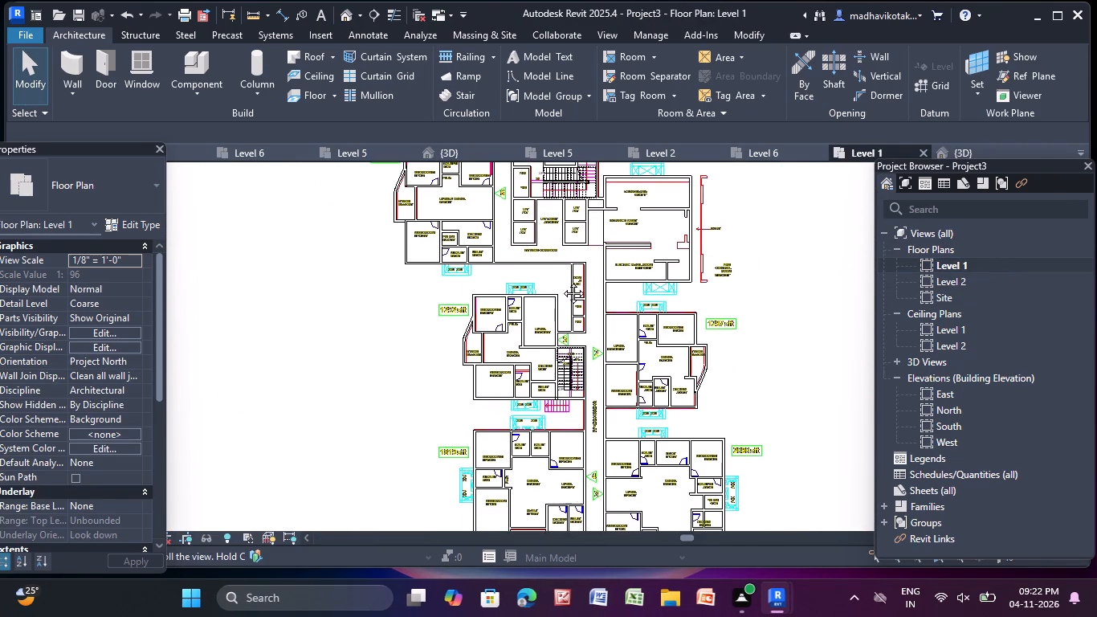
pyautogui.moveTo(561, 281); pyautogui.dragTo(589, 391, button='middle')
pyautogui.scroll(4, 522, 409)
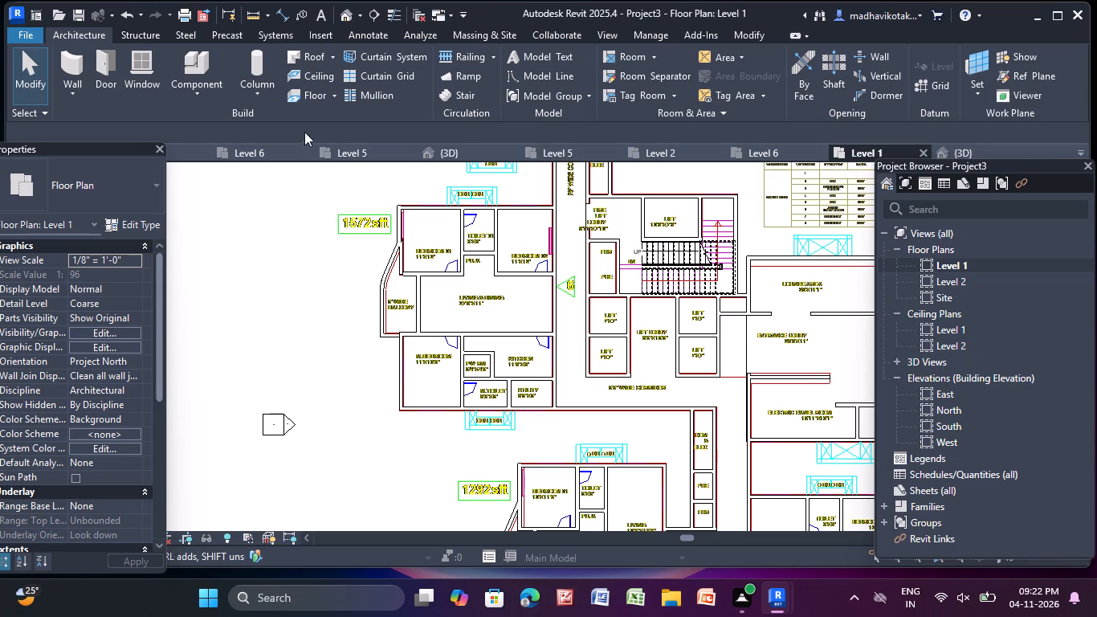
pyautogui.click(308, 52)
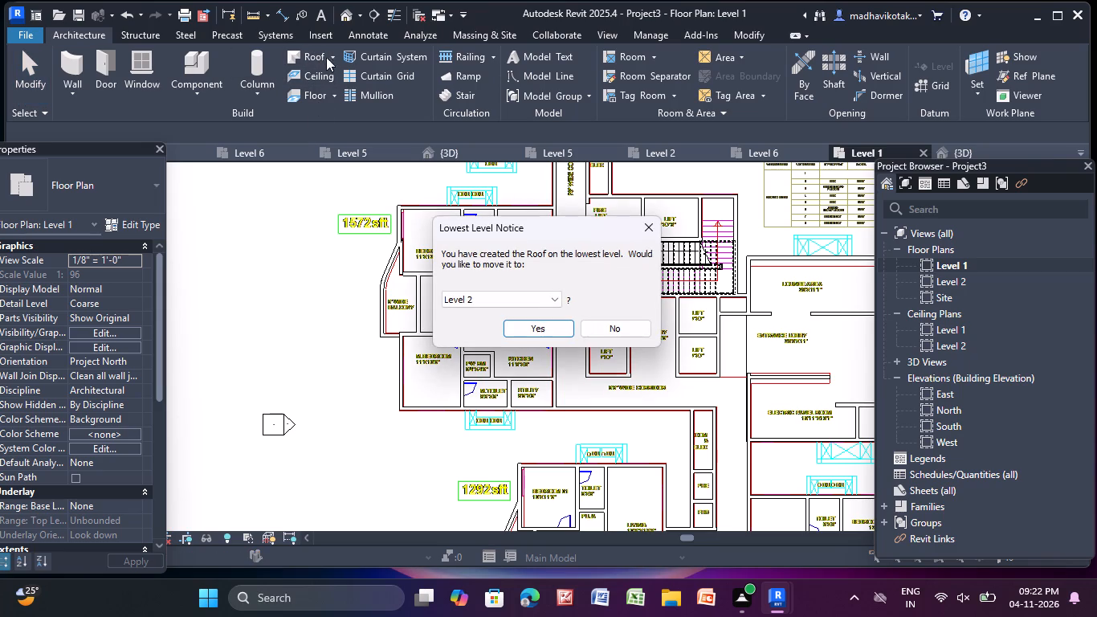
pyautogui.click(520, 330)
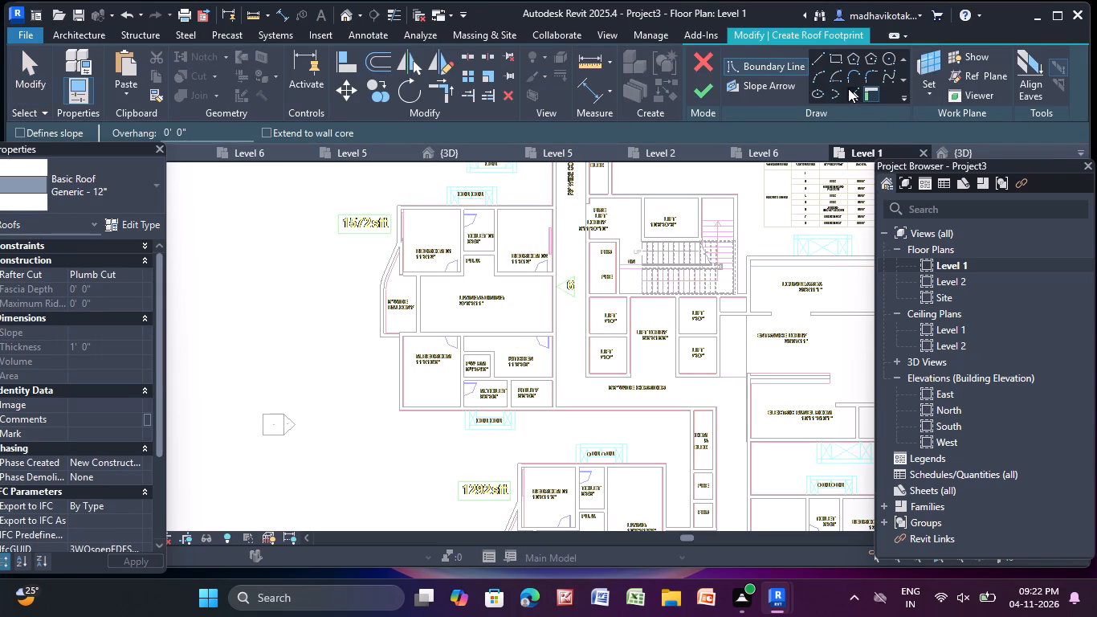
pyautogui.click(857, 90)
pyautogui.scroll(4, 460, 444)
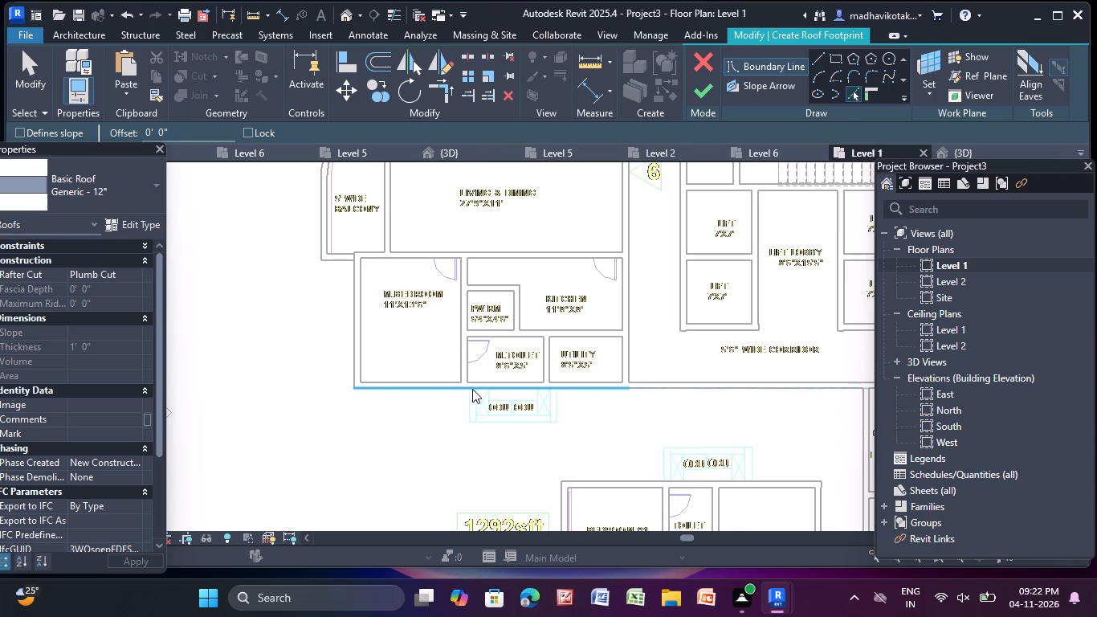
pyautogui.click(472, 389)
pyautogui.click(354, 341)
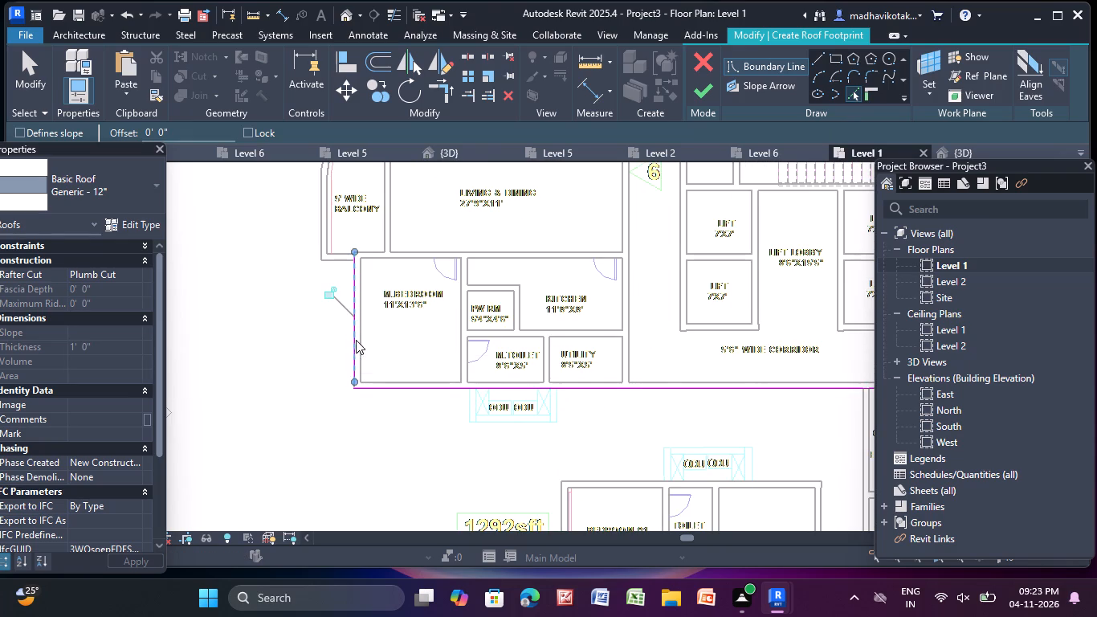
# Add unit 6's balcony outer edges, including the curved and slanted segments, and Bedroom 01's west edge to the roof boundary.
pyautogui.moveTo(356, 339); pyautogui.dragTo(508, 439, button='middle')
pyautogui.scroll(3, 485, 407)
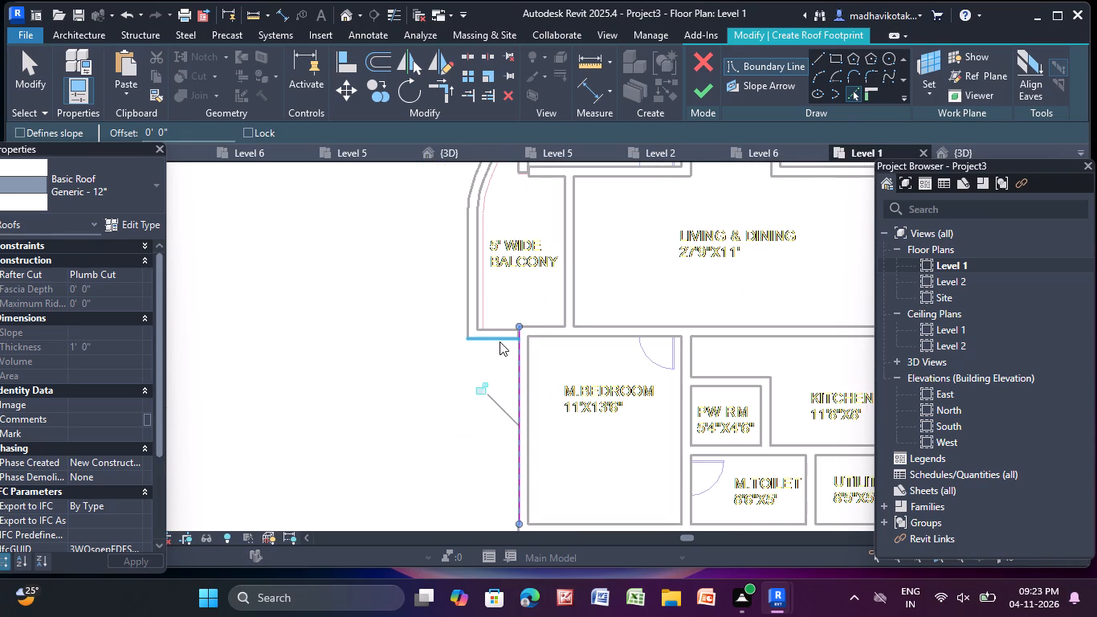
pyautogui.click(500, 341)
pyautogui.click(470, 326)
pyautogui.scroll(1, 470, 326)
pyautogui.moveTo(470, 326); pyautogui.dragTo(470, 349, button='middle')
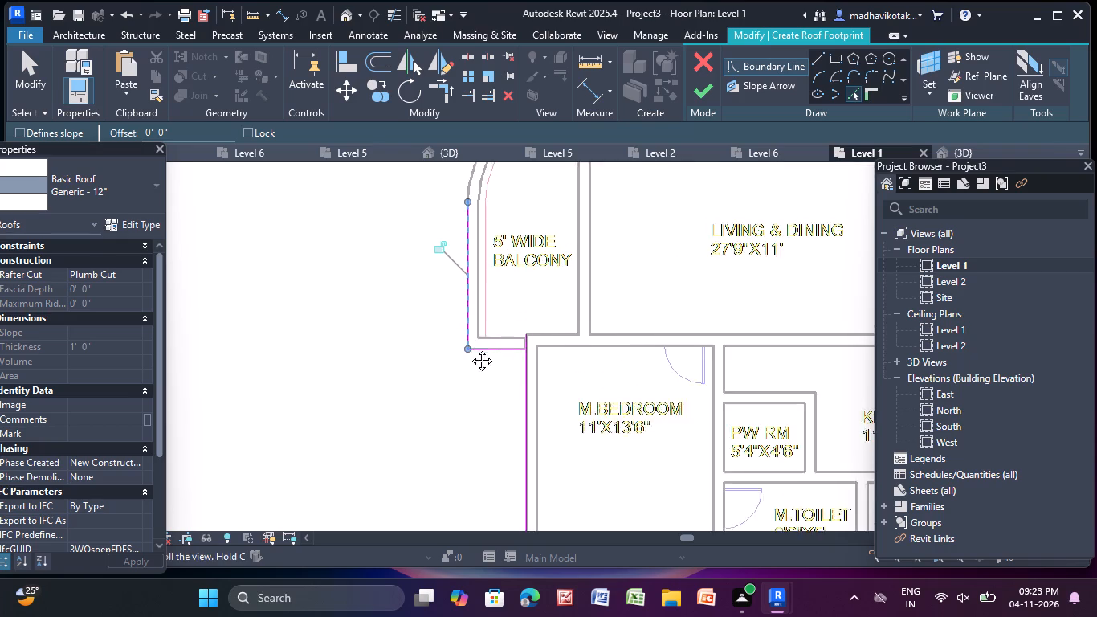
pyautogui.moveTo(470, 349); pyautogui.dragTo(480, 578, button='middle')
pyautogui.click(481, 411)
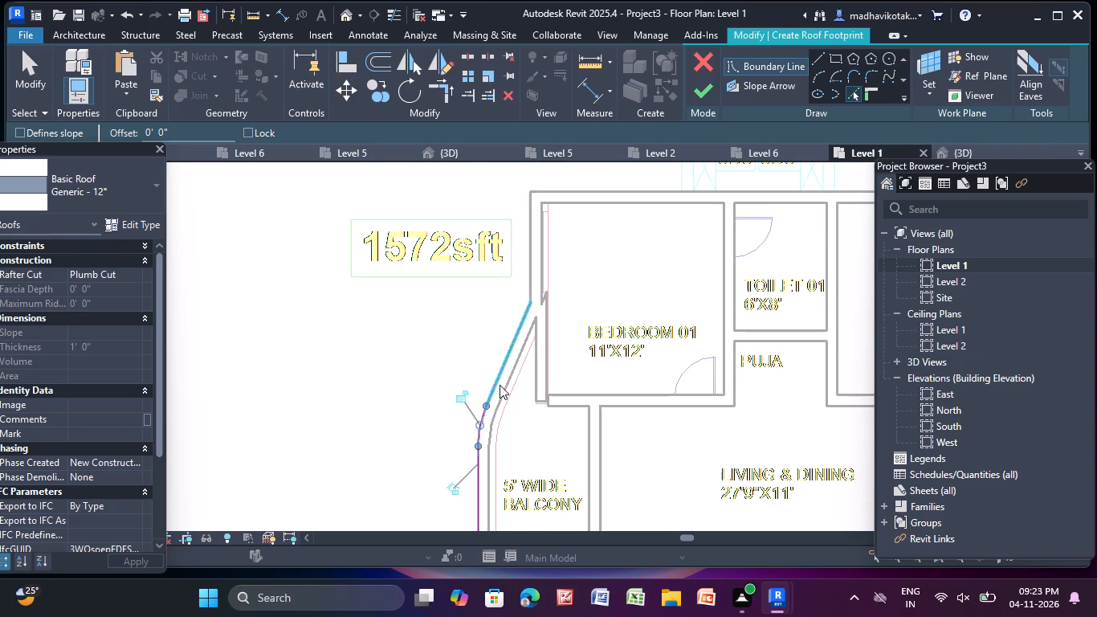
pyautogui.click(499, 375)
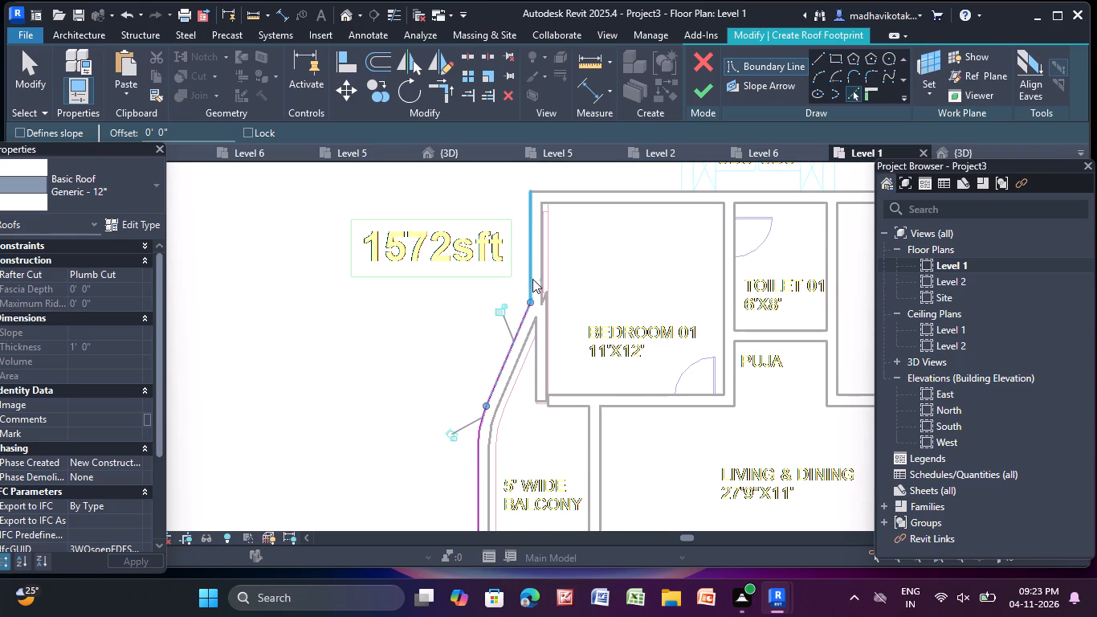
pyautogui.click(532, 277)
# Add unit 6's north outer edge and corridor-side wall edge to the roof boundary, and finish picking lines.
pyautogui.scroll(-3, 538, 274)
pyautogui.moveTo(538, 274); pyautogui.dragTo(345, 321, button='middle')
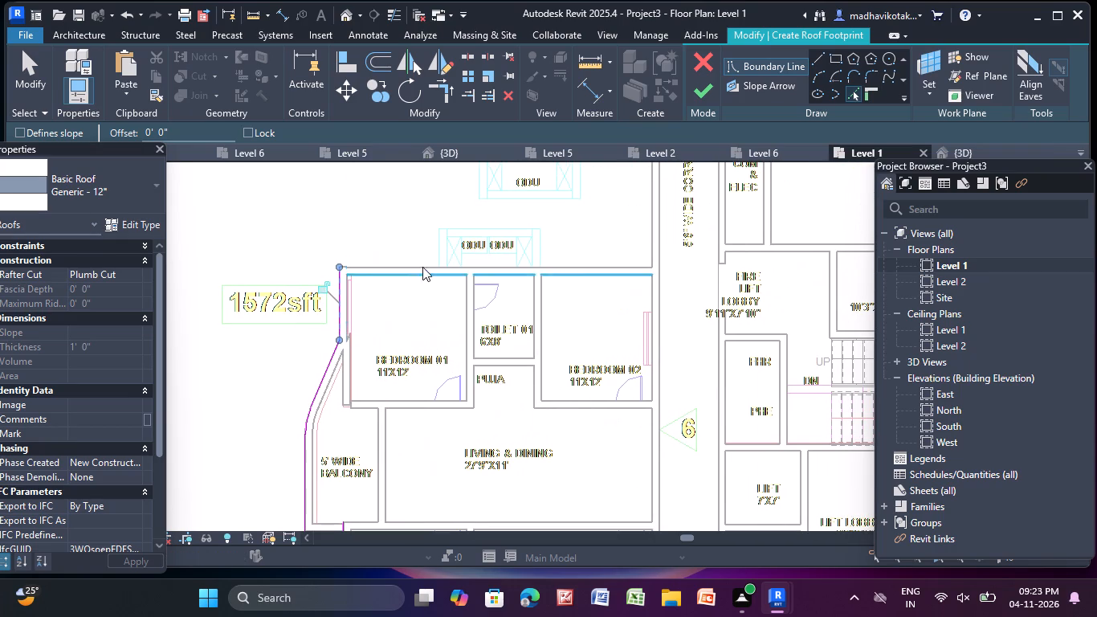
pyautogui.click(427, 263)
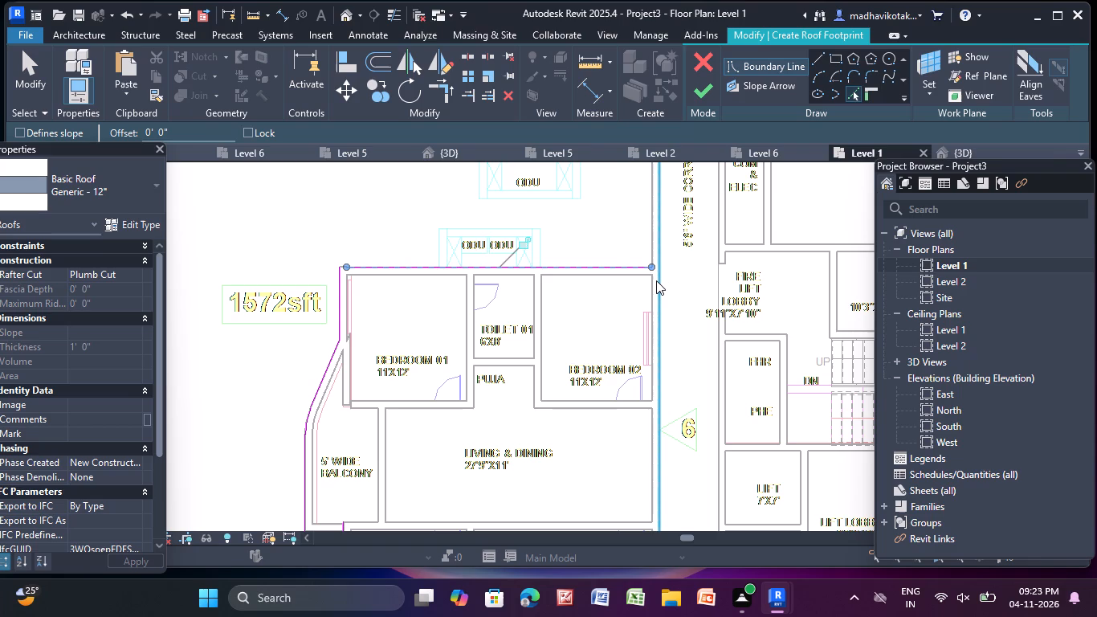
pyautogui.click(656, 280)
pyautogui.scroll(-2, 680, 393)
pyautogui.moveTo(680, 393); pyautogui.dragTo(670, 277, button='middle')
pyautogui.scroll(4, 643, 488)
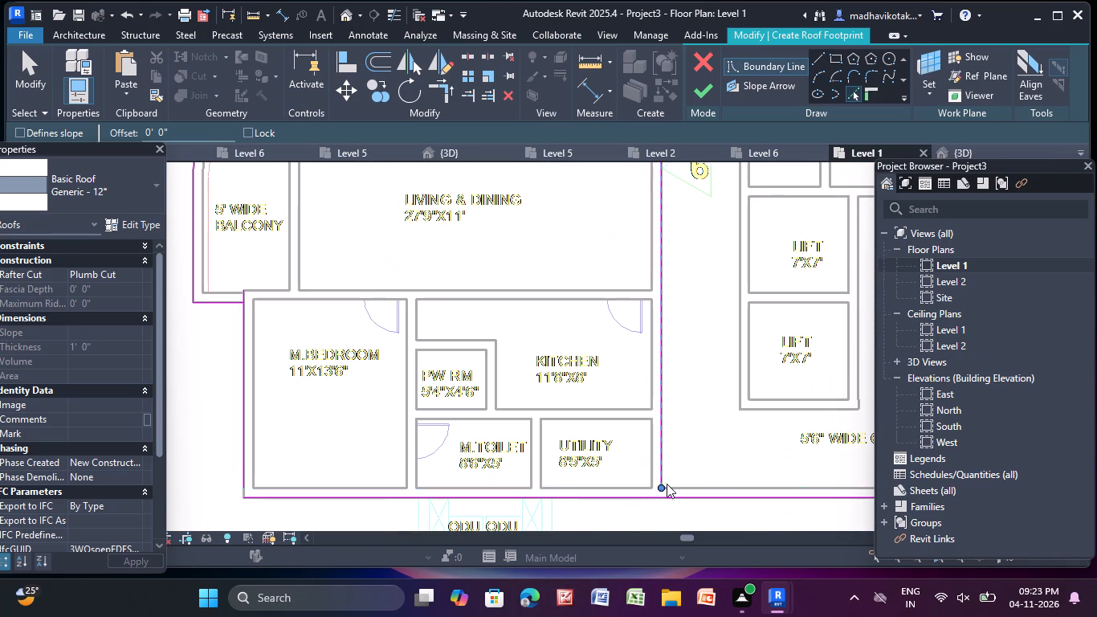
pyautogui.scroll(-5, 674, 473)
pyautogui.moveTo(671, 426); pyautogui.dragTo(659, 493, button='middle')
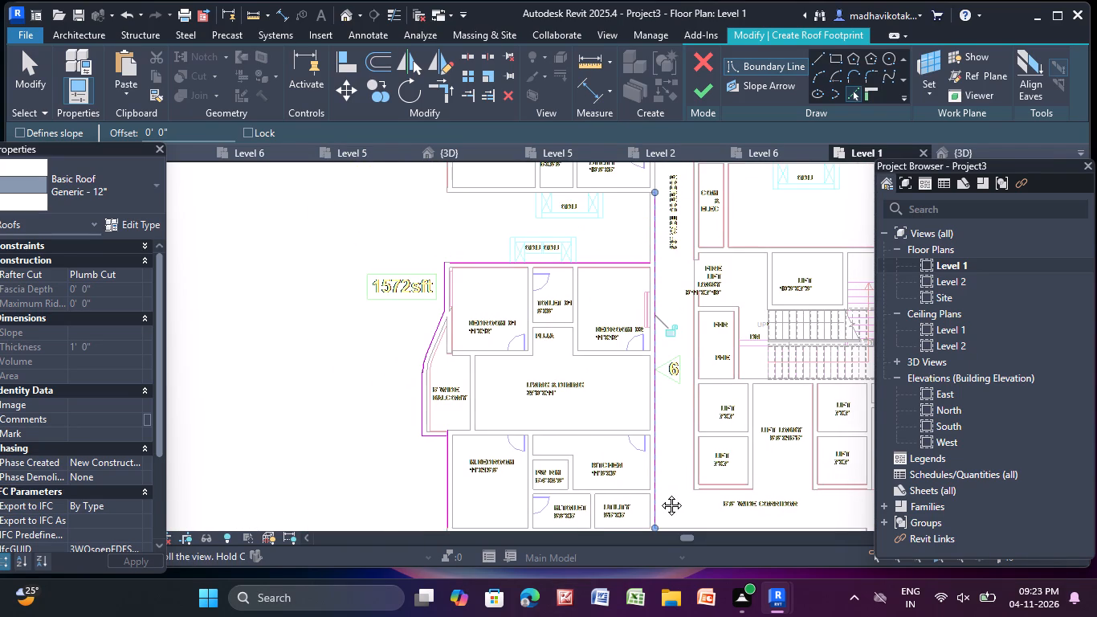
pyautogui.moveTo(659, 493); pyautogui.dragTo(659, 488, button='middle')
pyautogui.press('Escape')
pyautogui.press('Escape')
pyautogui.press('Escape')
# Shorten the south boundary line to end at unit 6's corridor-side wall line, about 29'-8 1/2" long.
pyautogui.moveTo(671, 363); pyautogui.dragTo(671, 361, button='middle')
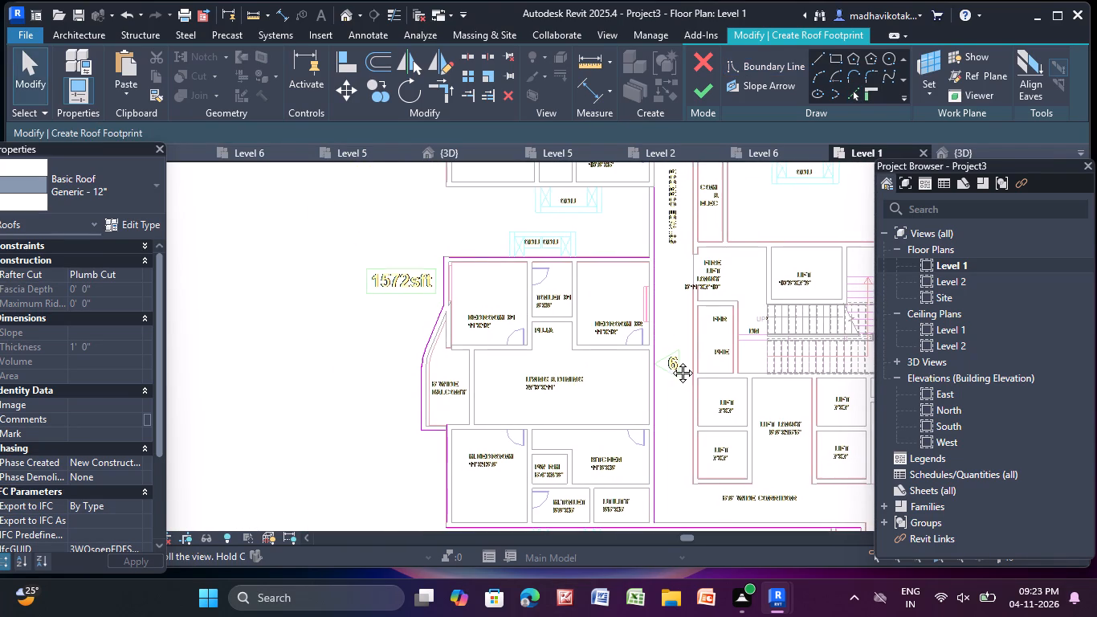
pyautogui.moveTo(671, 361); pyautogui.dragTo(626, 214, button='middle')
pyautogui.click(740, 375)
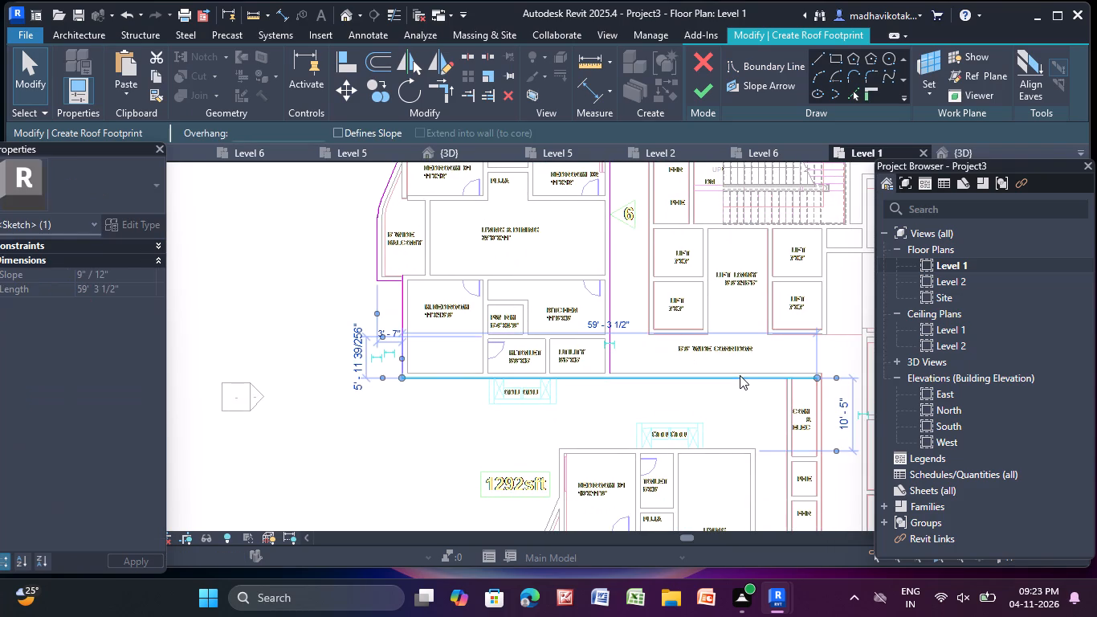
pyautogui.scroll(3, 812, 374)
pyautogui.moveTo(814, 377); pyautogui.dragTo(811, 376)
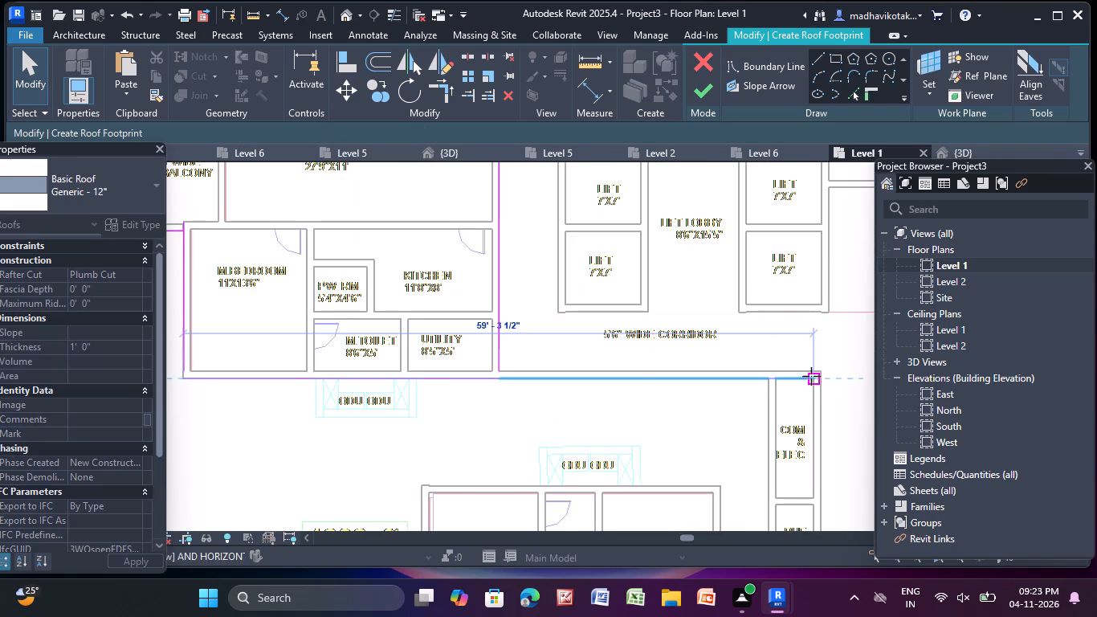
pyautogui.moveTo(811, 376); pyautogui.dragTo(500, 385)
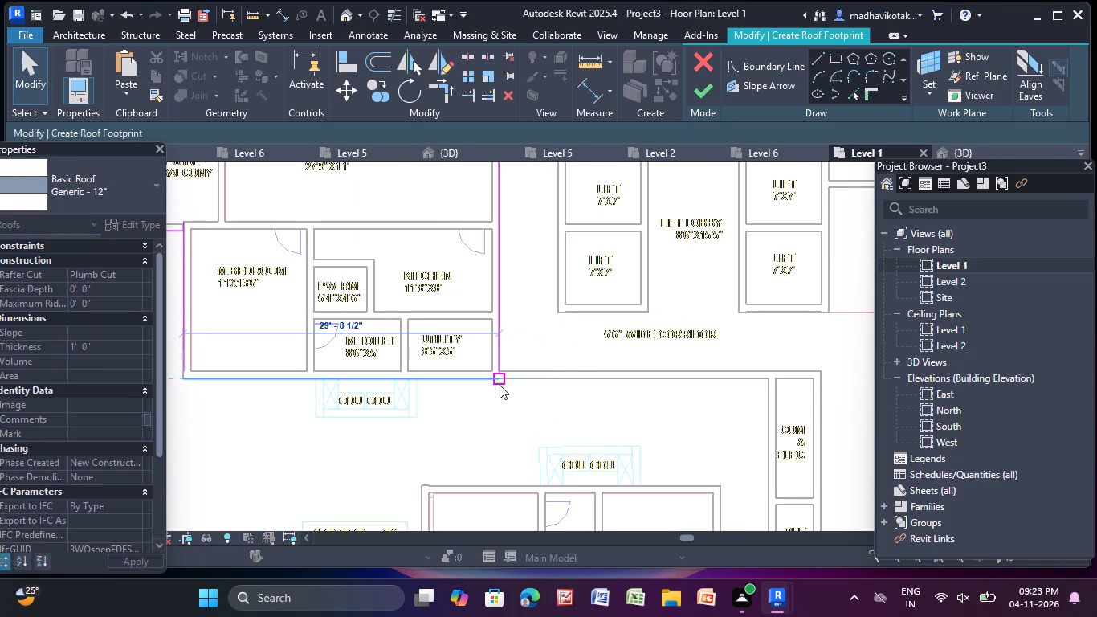
pyautogui.press('Escape')
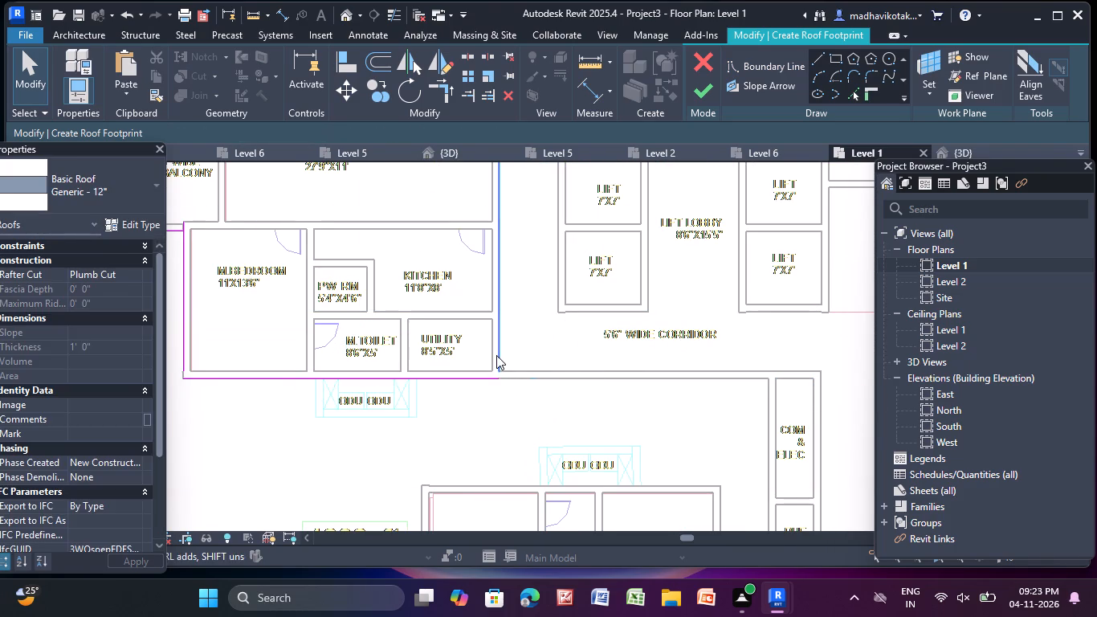
# Extend the corridor-side boundary line down to meet the south boundary line beside the utility, about 48'-8 1/2" long.
pyautogui.scroll(4, 504, 353)
pyautogui.click(493, 362)
pyautogui.scroll(9, 504, 390)
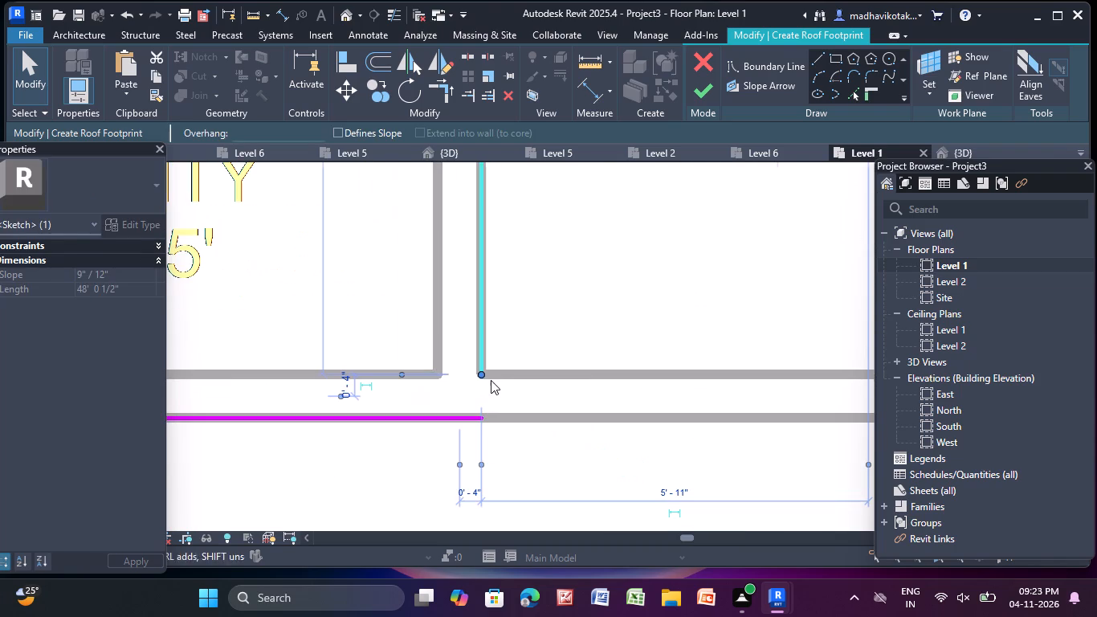
pyautogui.moveTo(481, 374); pyautogui.dragTo(482, 417)
pyautogui.click(464, 455)
pyautogui.click(390, 459)
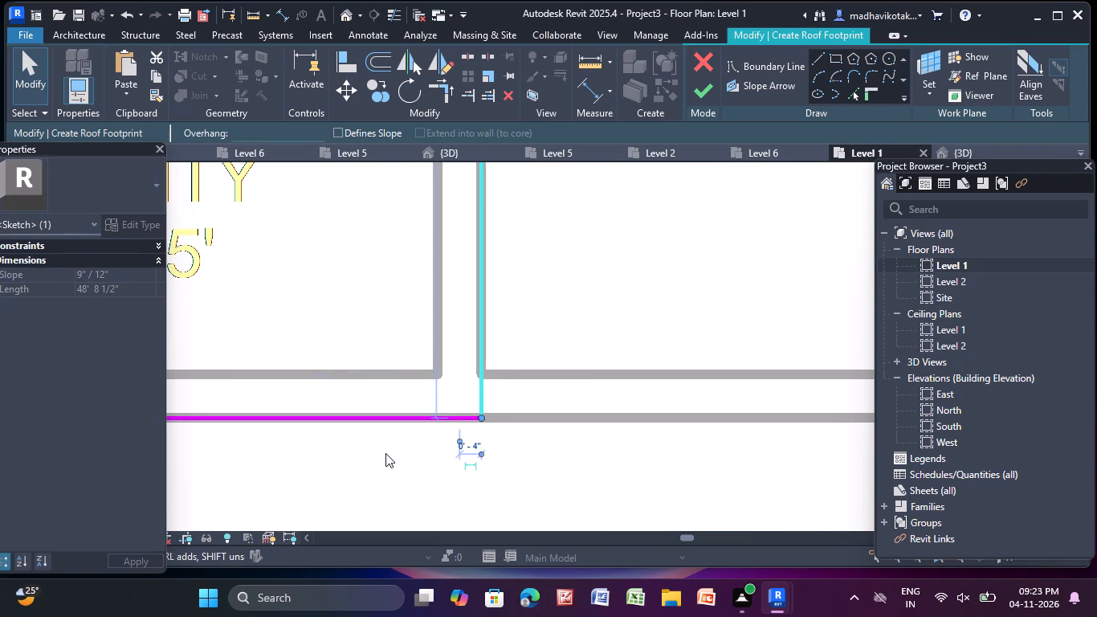
pyautogui.click(385, 453)
# Extend the M.Bedroom west boundary line down to the south boundary line, making it about 14'-8 3/4" long.
pyautogui.scroll(-14, 386, 421)
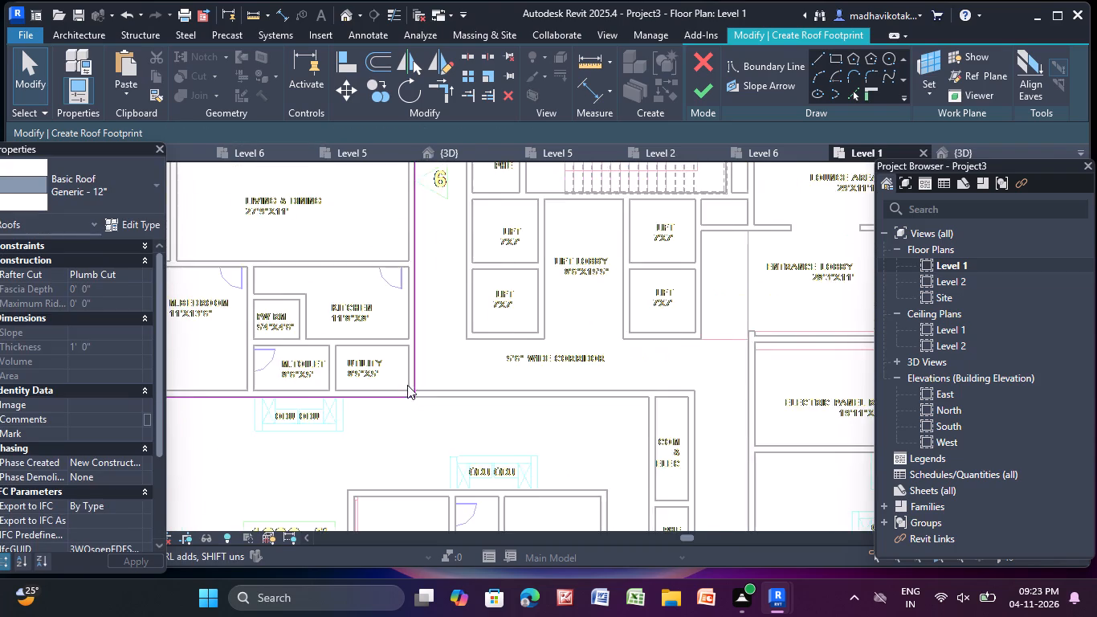
pyautogui.moveTo(407, 385); pyautogui.dragTo(805, 433, button='middle')
pyautogui.scroll(9, 528, 440)
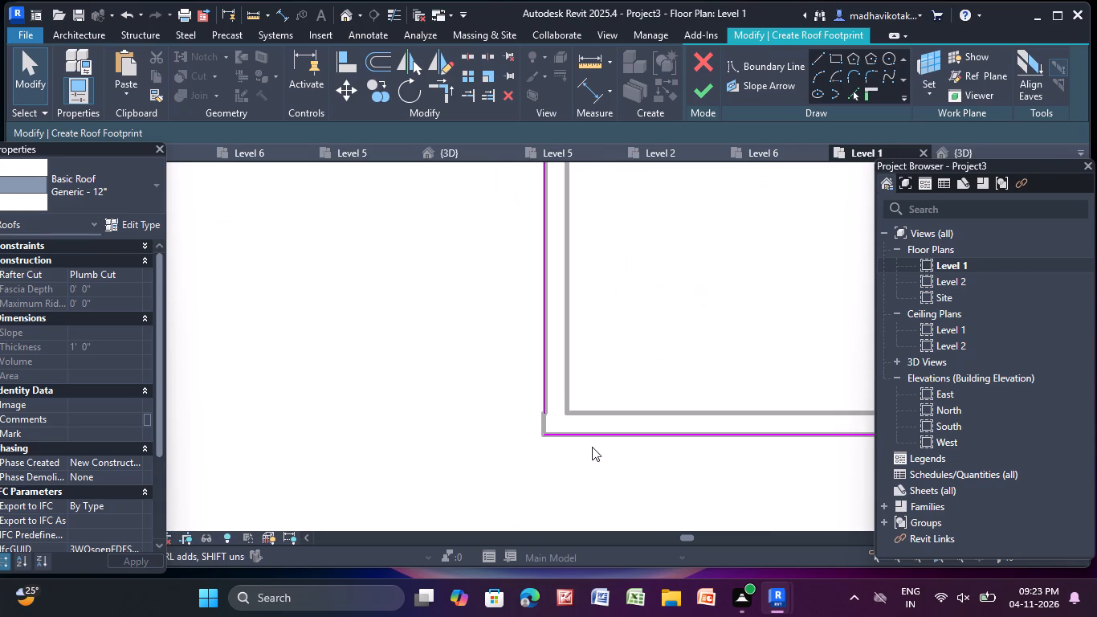
pyautogui.moveTo(545, 385); pyautogui.dragTo(490, 295, button='middle')
pyautogui.scroll(5, 495, 306)
pyautogui.click(491, 283)
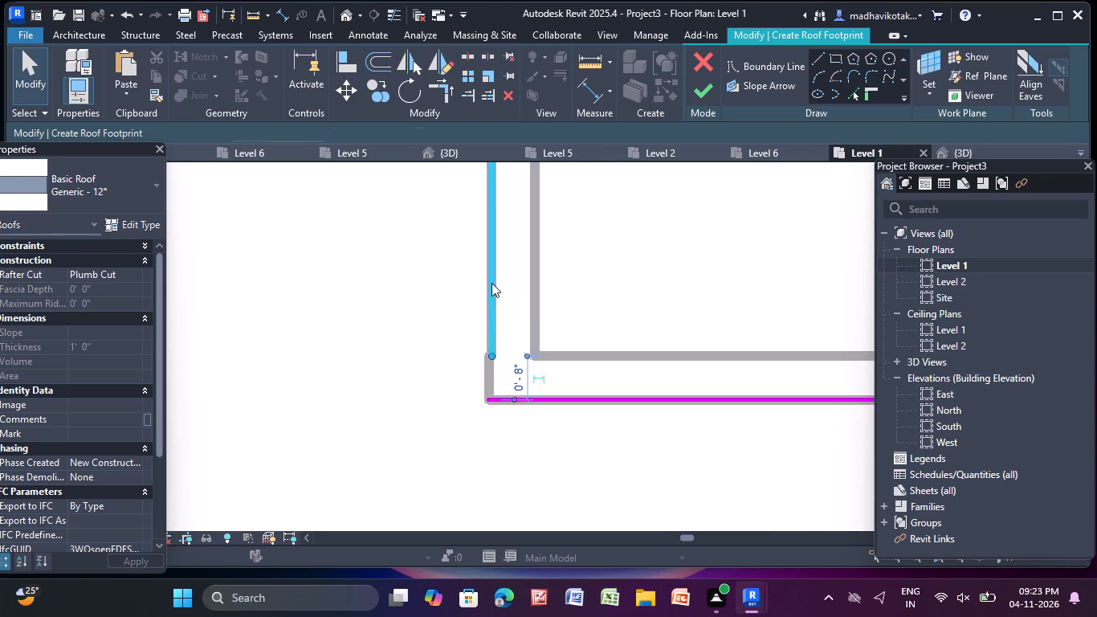
pyautogui.scroll(7, 507, 396)
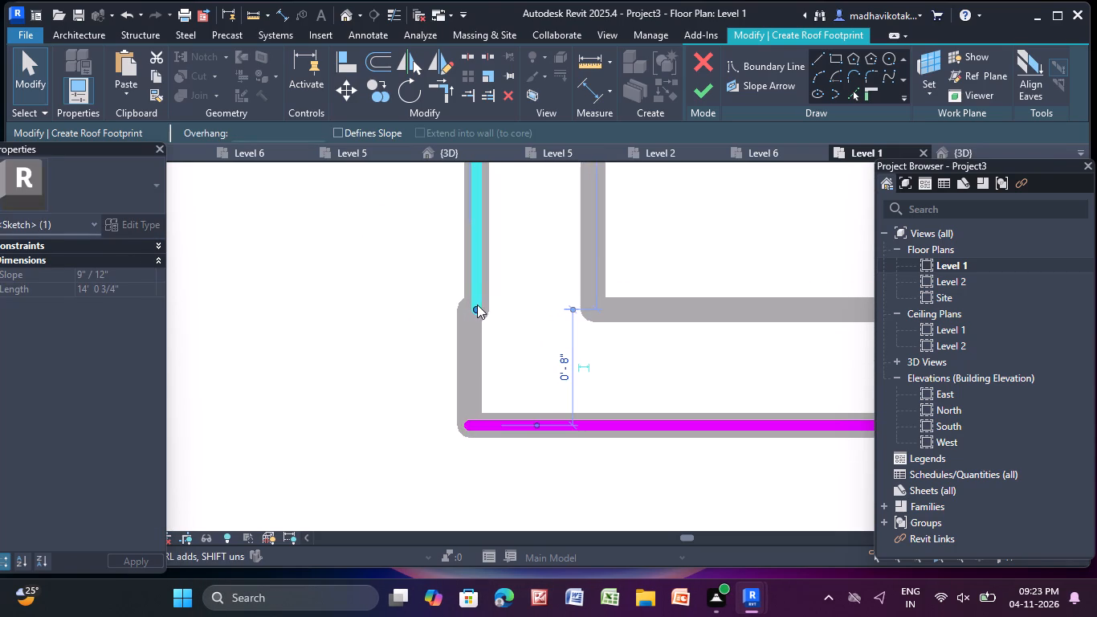
pyautogui.moveTo(476, 306); pyautogui.dragTo(467, 427)
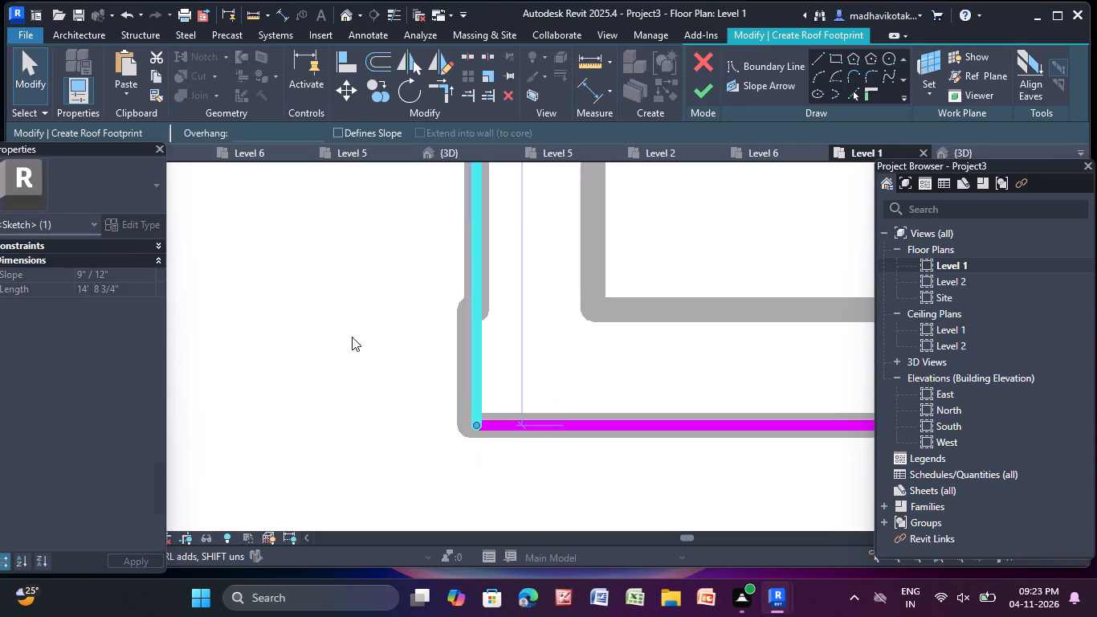
pyautogui.click(351, 335)
# Pull the upper end of the M.Bedroom west boundary line back to meet the balcony's south boundary line.
pyautogui.scroll(-19, 485, 268)
pyautogui.moveTo(485, 267); pyautogui.dragTo(484, 267, button='middle')
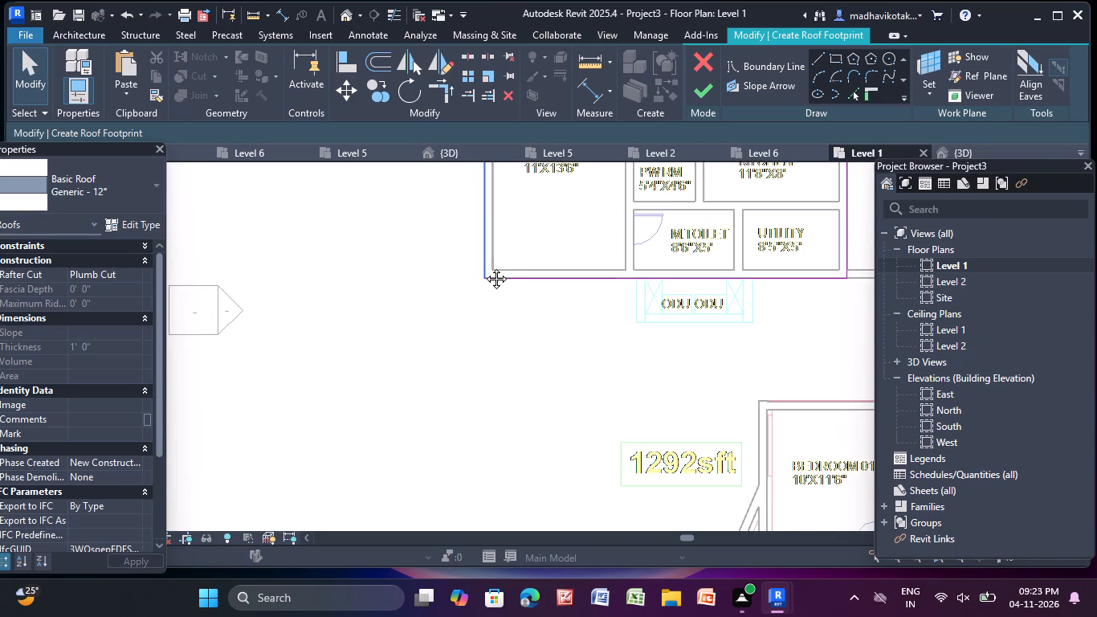
pyautogui.moveTo(484, 267); pyautogui.dragTo(432, 568, button='middle')
pyautogui.scroll(2, 480, 466)
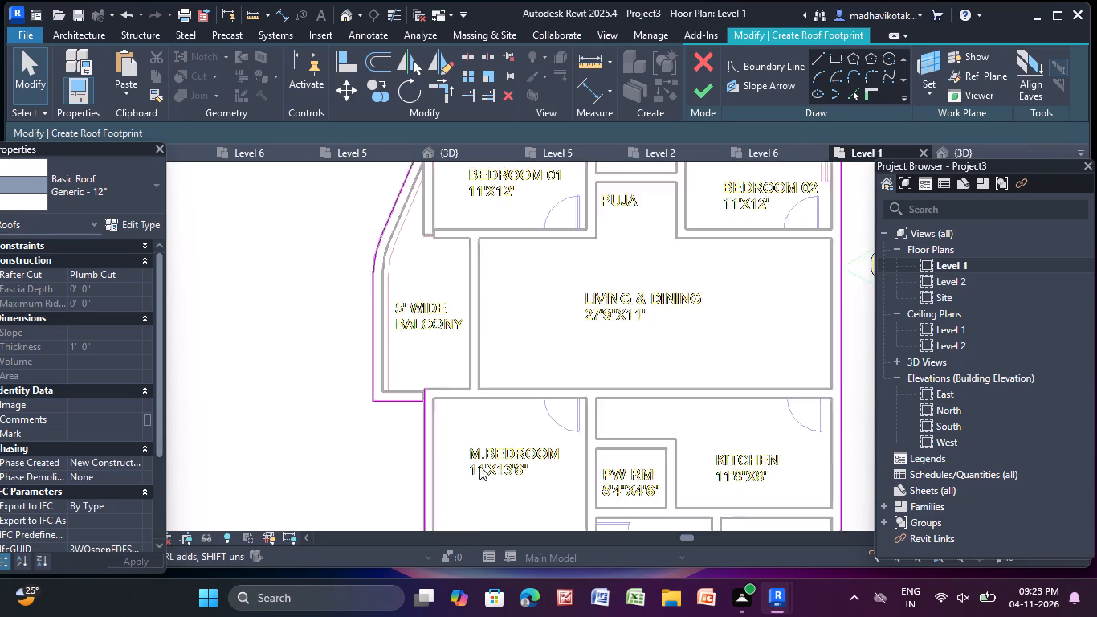
pyautogui.scroll(6, 479, 466)
pyautogui.click(378, 304)
pyautogui.scroll(6, 378, 304)
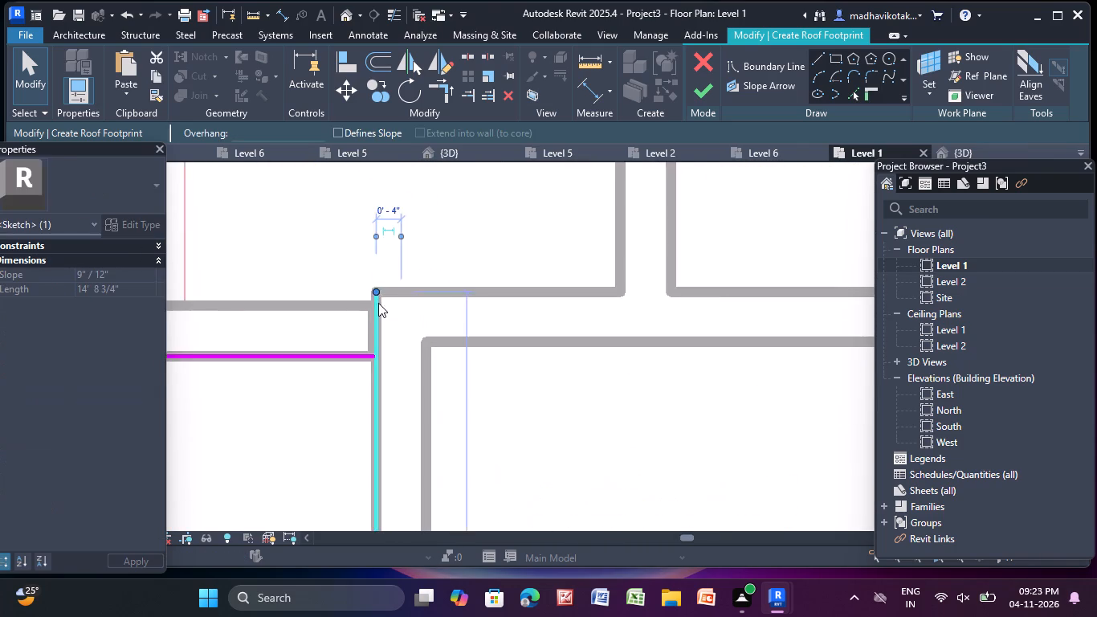
pyautogui.scroll(4, 378, 303)
pyautogui.moveTo(373, 279); pyautogui.dragTo(371, 406)
pyautogui.click(447, 221)
# Extend the west end of unit 6's north boundary line to meet the west boundary line at Bedroom 01's outer corner.
pyautogui.scroll(-7, 447, 220)
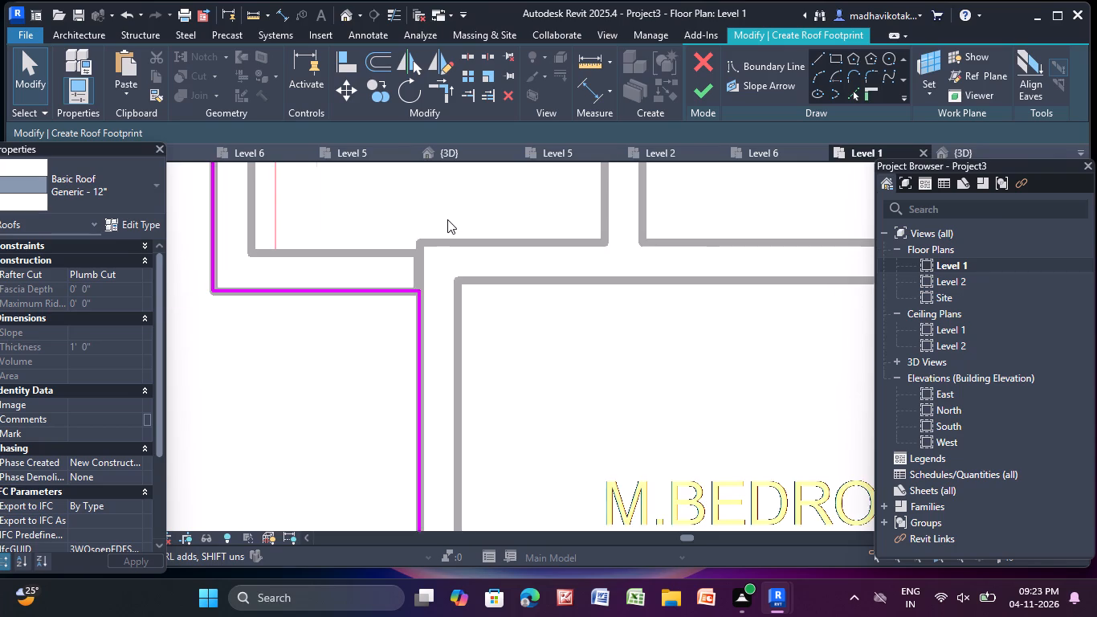
pyautogui.scroll(-13, 447, 219)
pyautogui.moveTo(446, 229); pyautogui.dragTo(445, 508, button='middle')
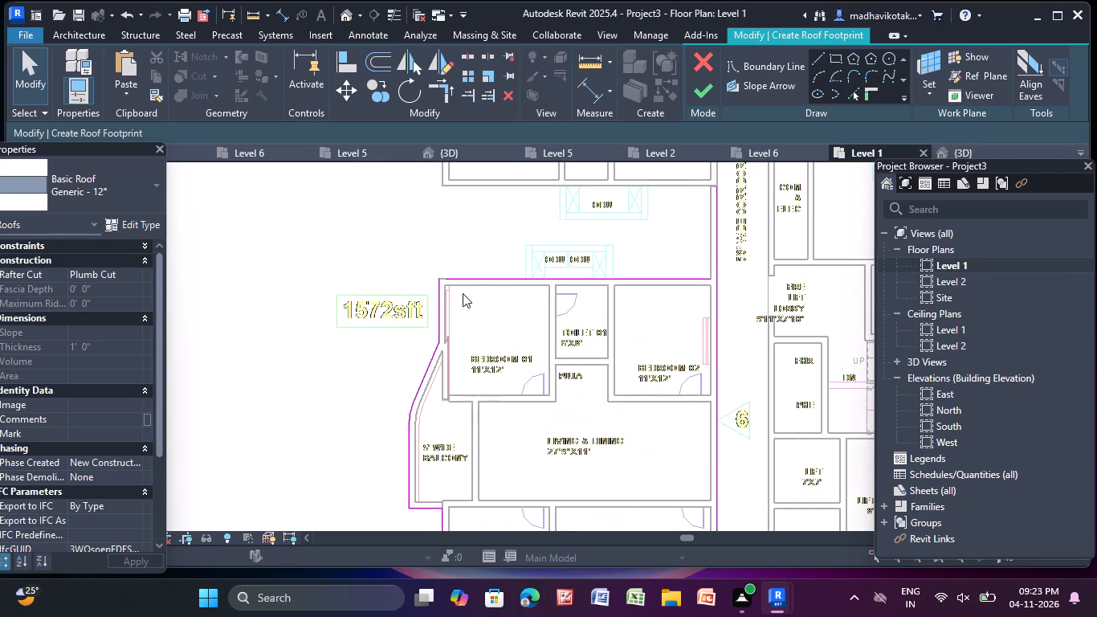
pyautogui.scroll(11, 463, 292)
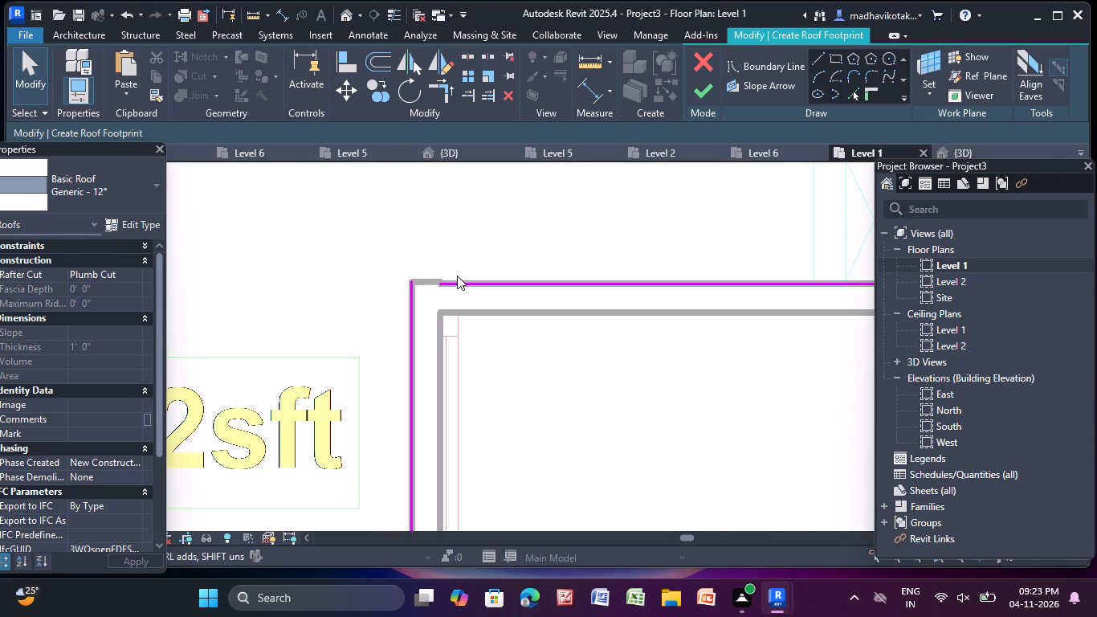
pyautogui.click(457, 278)
pyautogui.scroll(8, 452, 280)
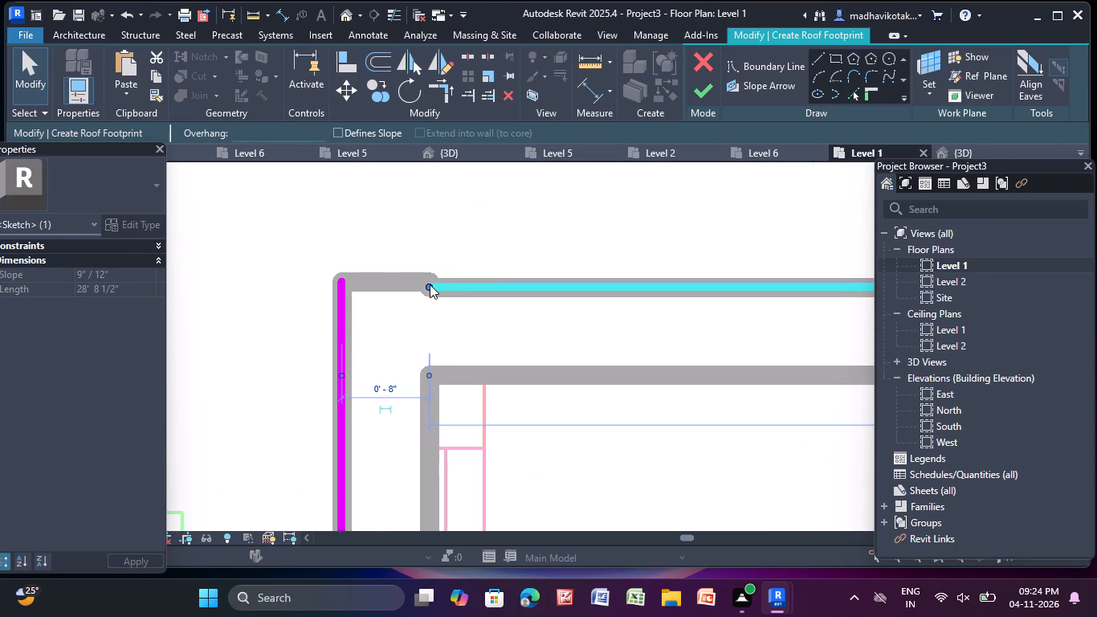
pyautogui.moveTo(428, 284); pyautogui.dragTo(338, 279)
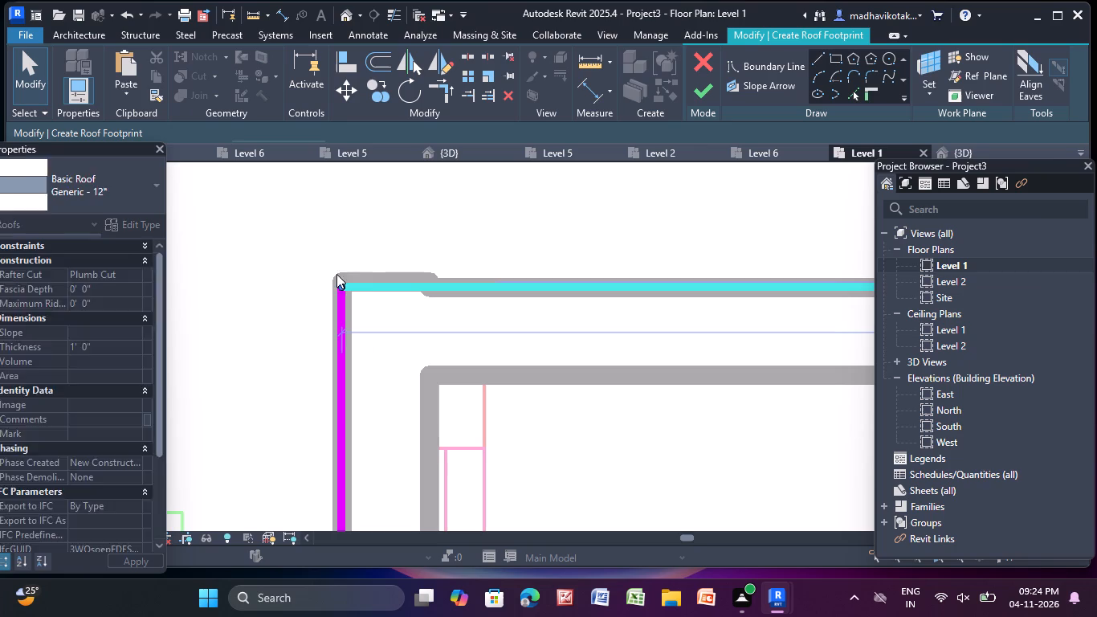
pyautogui.click(380, 234)
# Shorten the corridor-side boundary line so its upper end stops level with unit 6's north boundary line, beside Bedroom 02.
pyautogui.scroll(-6, 936, 295)
pyautogui.scroll(-6, 705, 287)
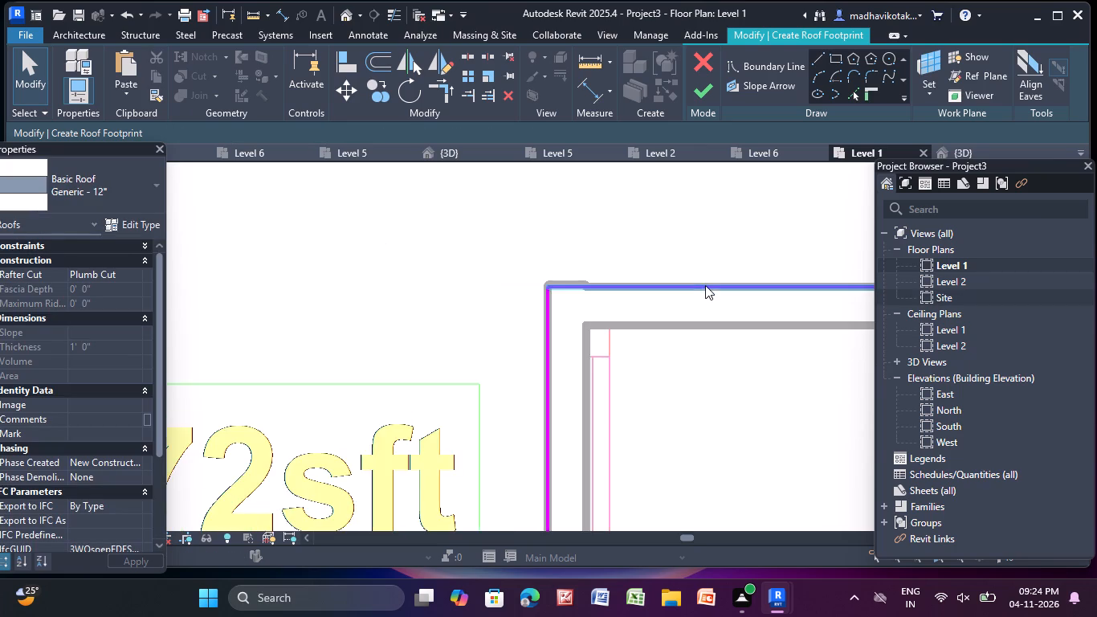
pyautogui.scroll(-5, 705, 285)
pyautogui.scroll(-5, 687, 384)
pyautogui.moveTo(650, 375); pyautogui.dragTo(218, 319, button='middle')
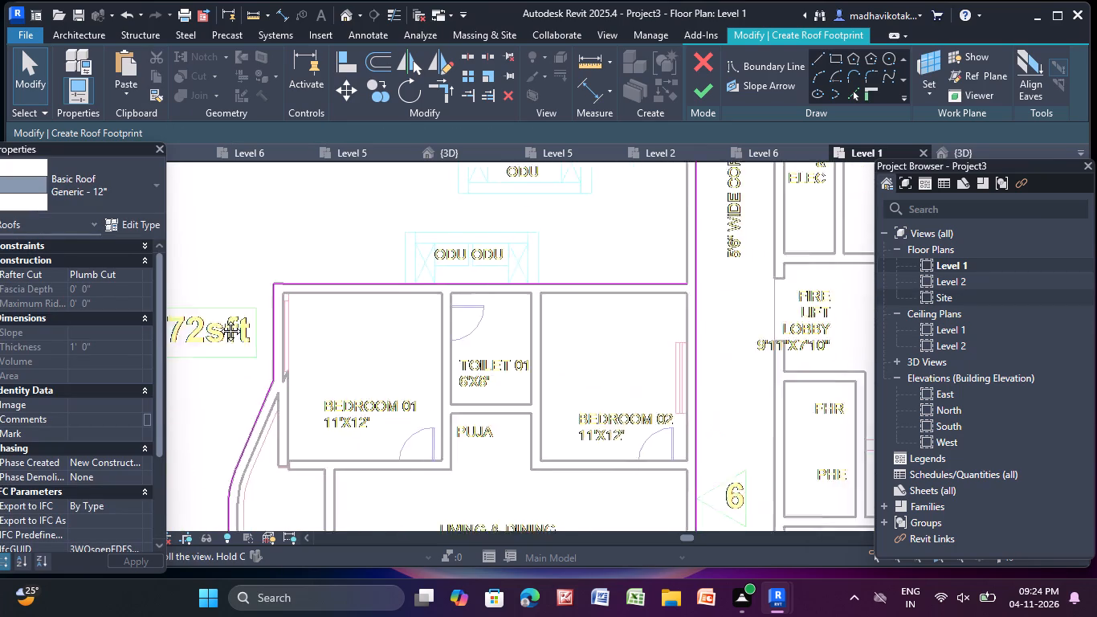
pyautogui.moveTo(218, 319); pyautogui.dragTo(90, 285, button='middle')
pyautogui.click(517, 255)
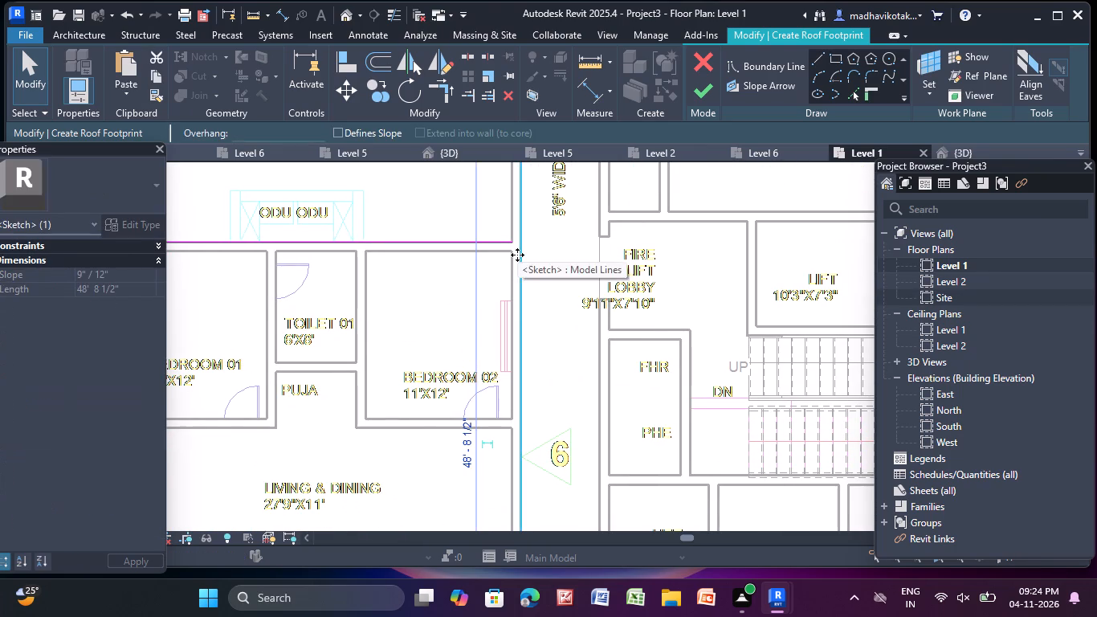
pyautogui.moveTo(517, 255); pyautogui.dragTo(512, 434, button='middle')
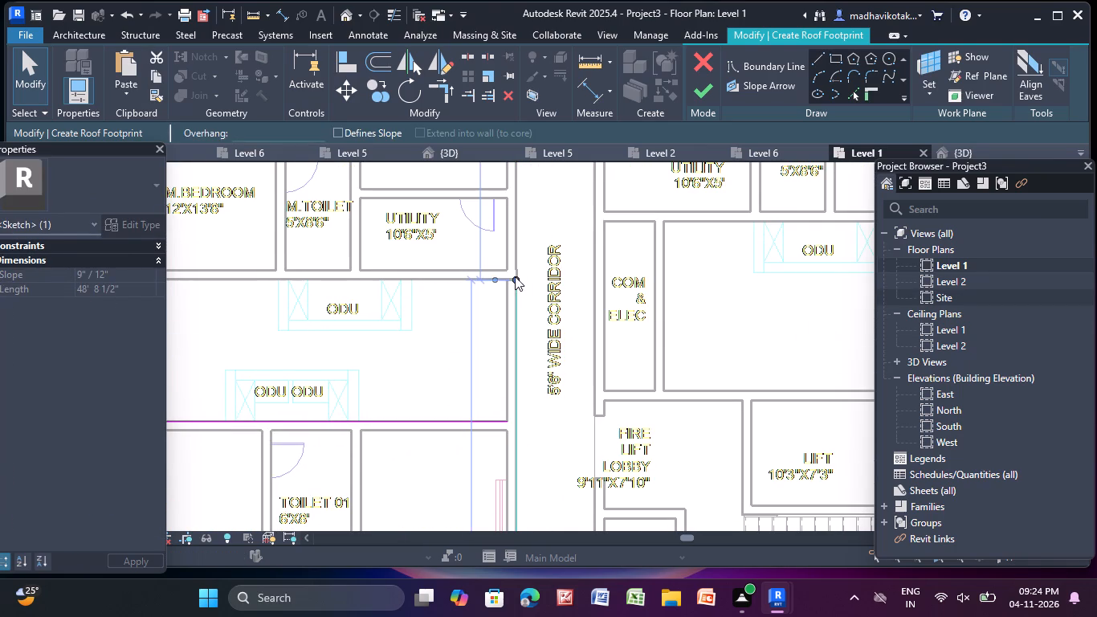
pyautogui.moveTo(516, 276); pyautogui.dragTo(522, 419)
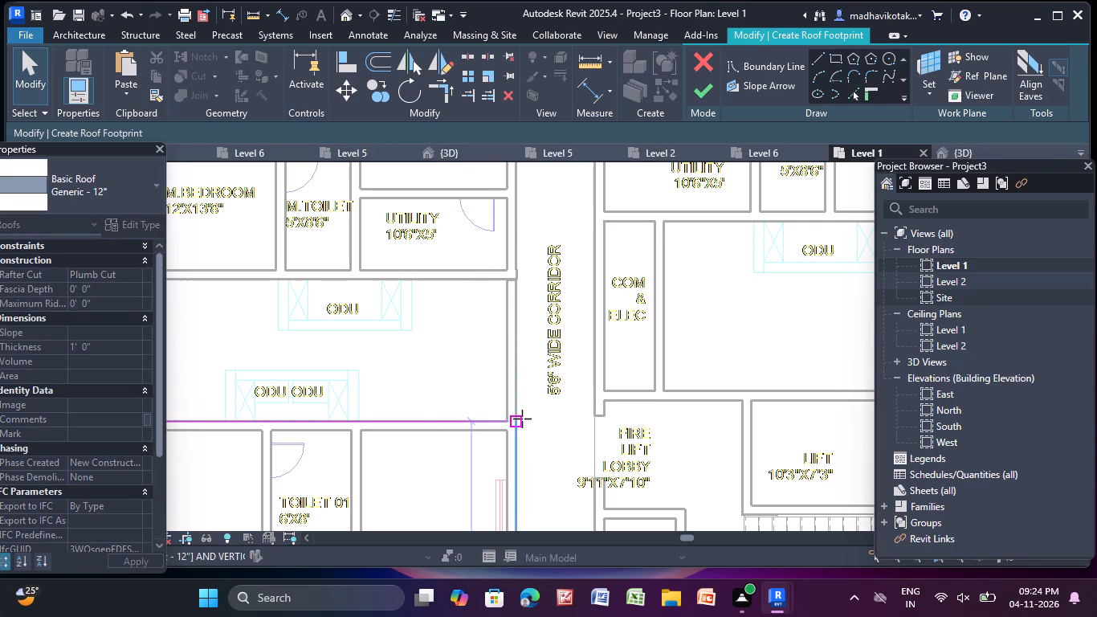
pyautogui.moveTo(522, 419); pyautogui.dragTo(520, 419)
pyautogui.press('Escape')
# Extend the east end of unit 6's north boundary line to meet the corridor-side boundary line, closing the corner at Bedroom 02.
pyautogui.scroll(5, 492, 400)
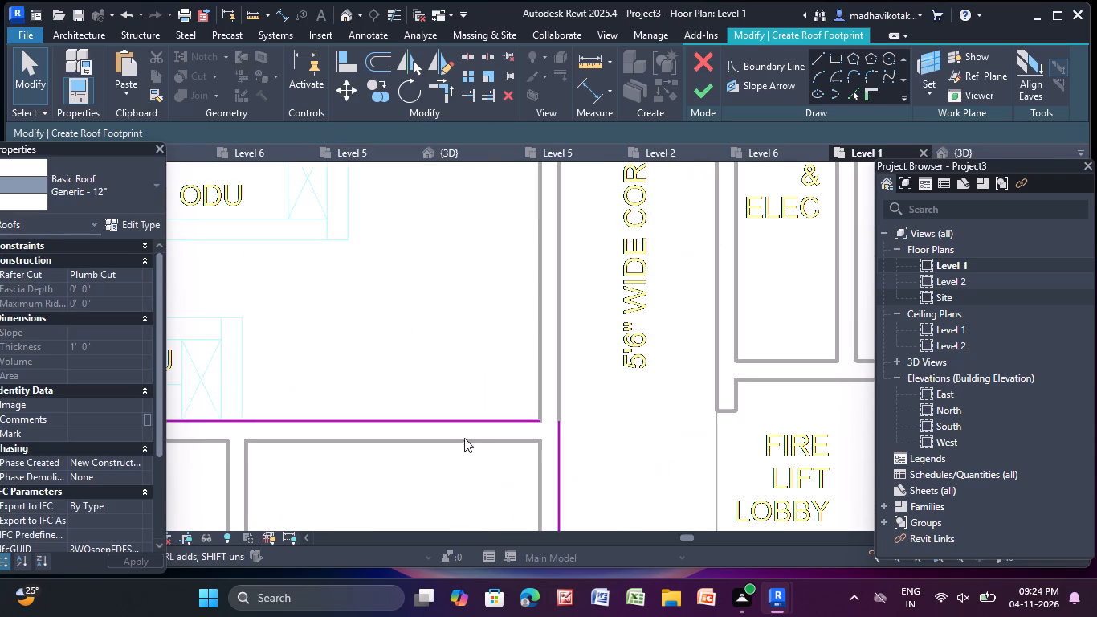
pyautogui.click(524, 416)
pyautogui.scroll(4, 531, 419)
pyautogui.moveTo(548, 419); pyautogui.dragTo(596, 431)
pyautogui.scroll(5, 596, 427)
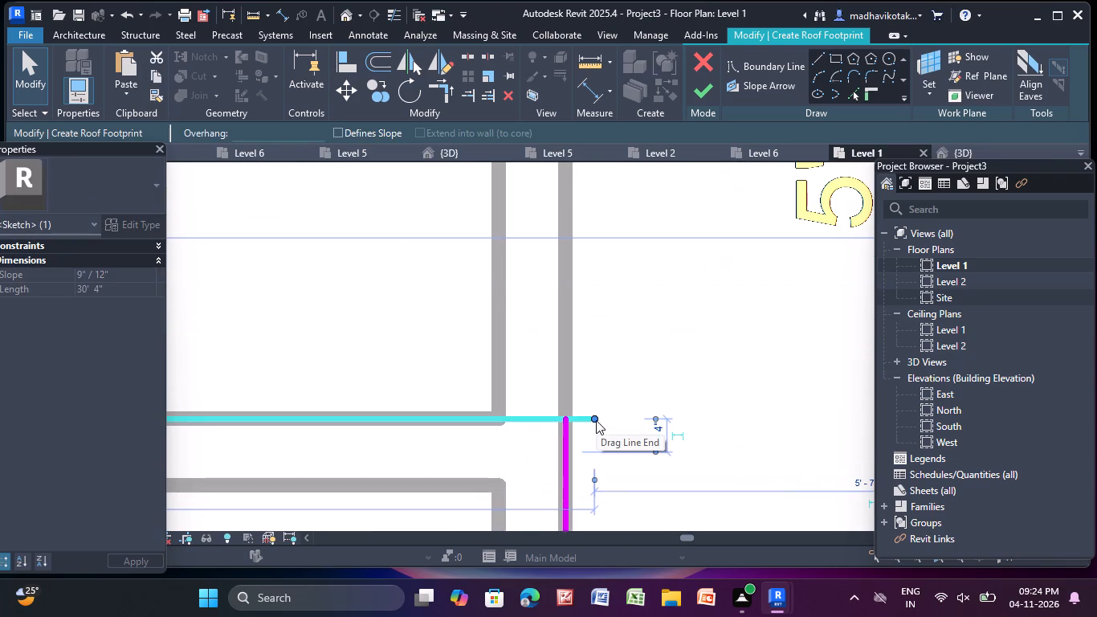
pyautogui.moveTo(594, 419); pyautogui.dragTo(567, 422)
pyautogui.click(658, 370)
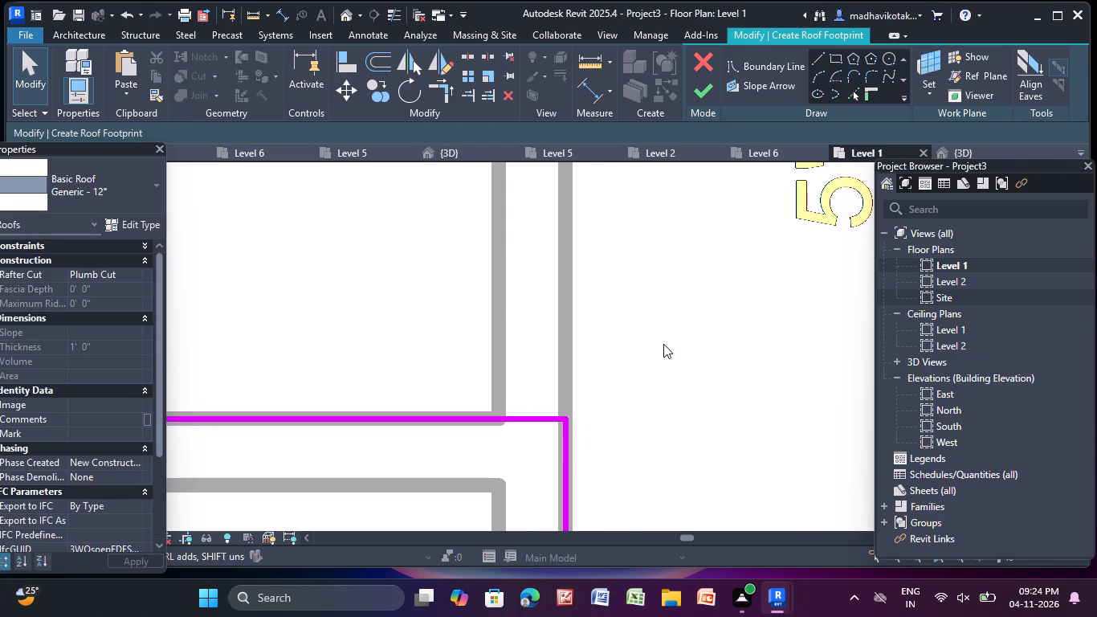
# Check unit 6's boundary outline around its perimeter and finish the Generic - 12" roof footprint.
pyautogui.scroll(-14, 663, 344)
pyautogui.scroll(-10, 663, 343)
pyautogui.moveTo(663, 343); pyautogui.dragTo(659, 335, button='middle')
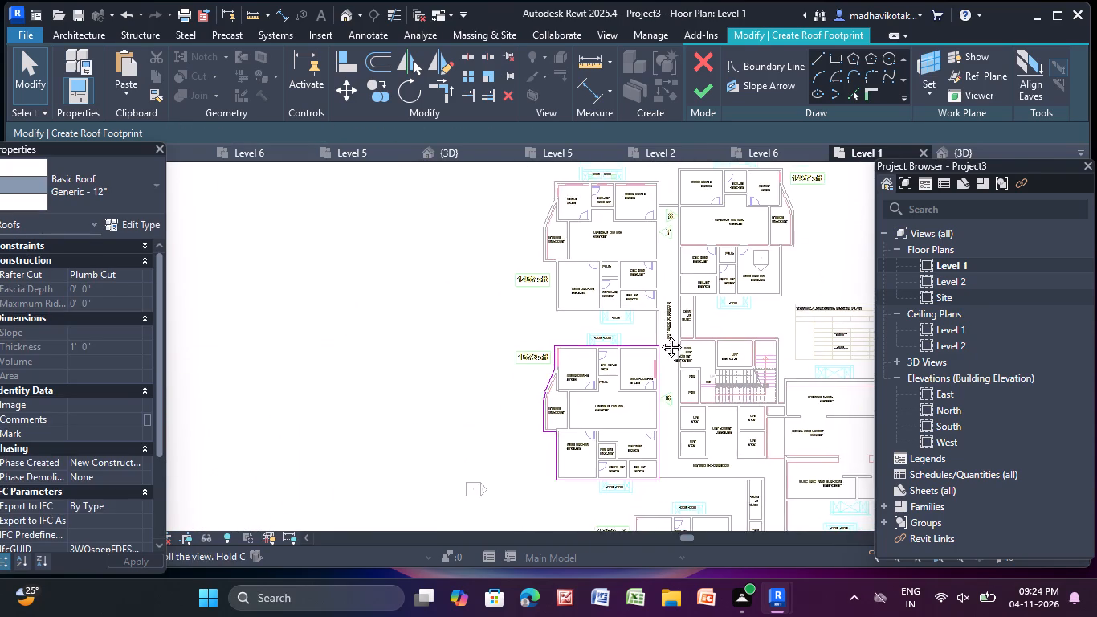
pyautogui.moveTo(659, 335); pyautogui.dragTo(638, 278, button='middle')
pyautogui.scroll(4, 626, 435)
pyautogui.moveTo(580, 377); pyautogui.dragTo(519, 439, button='middle')
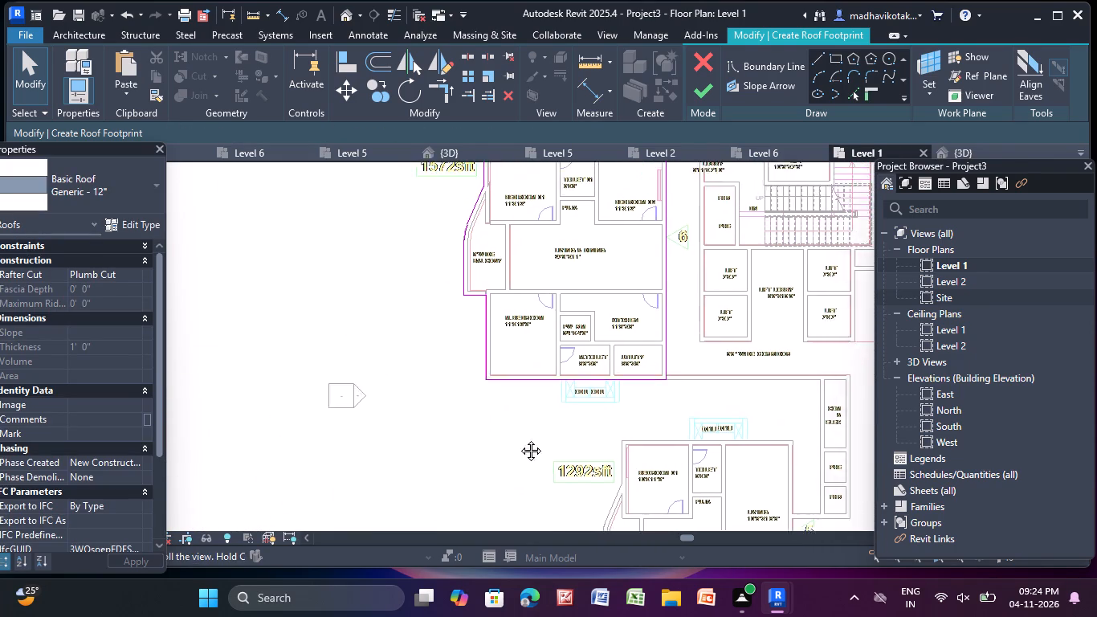
pyautogui.moveTo(519, 439); pyautogui.dragTo(470, 515, button='middle')
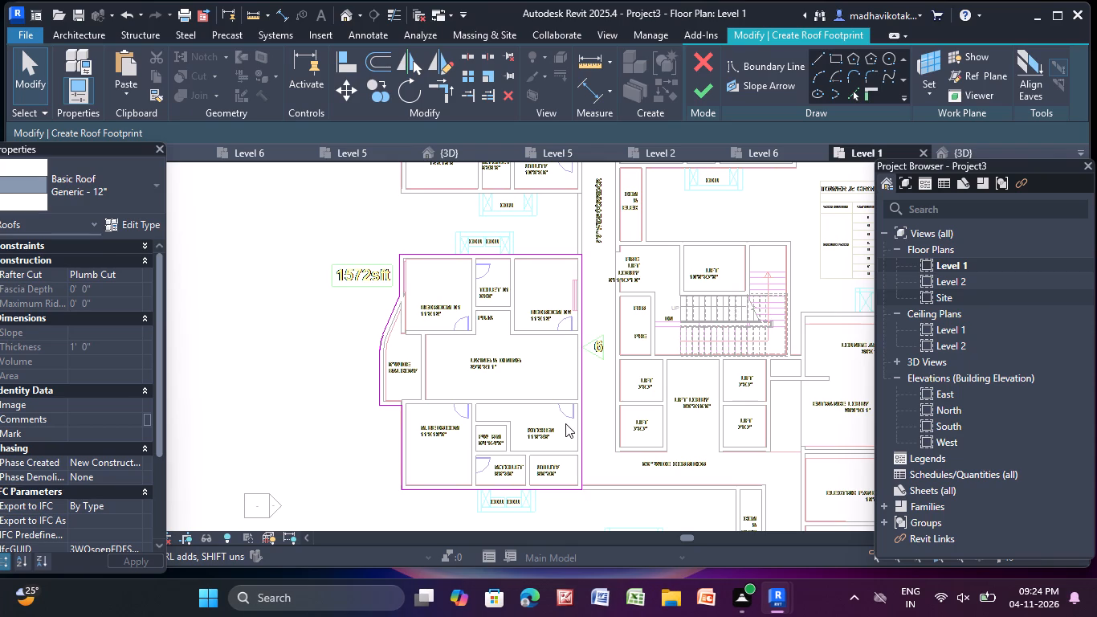
pyautogui.scroll(3, 569, 488)
pyautogui.scroll(3, 263, 345)
pyautogui.scroll(4, 332, 389)
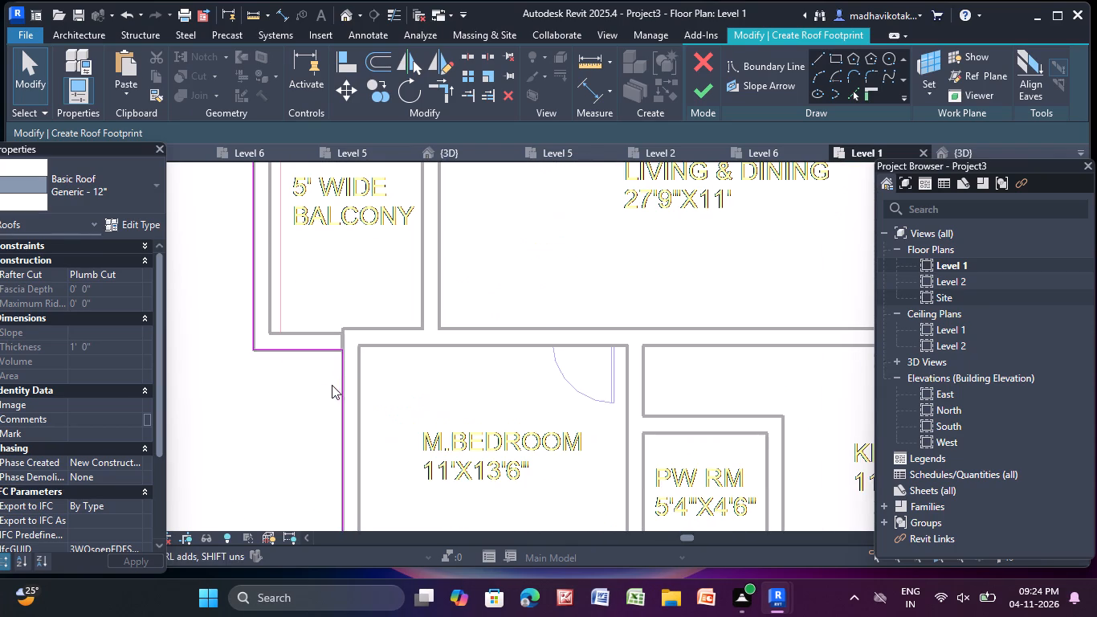
pyautogui.scroll(-7, 340, 358)
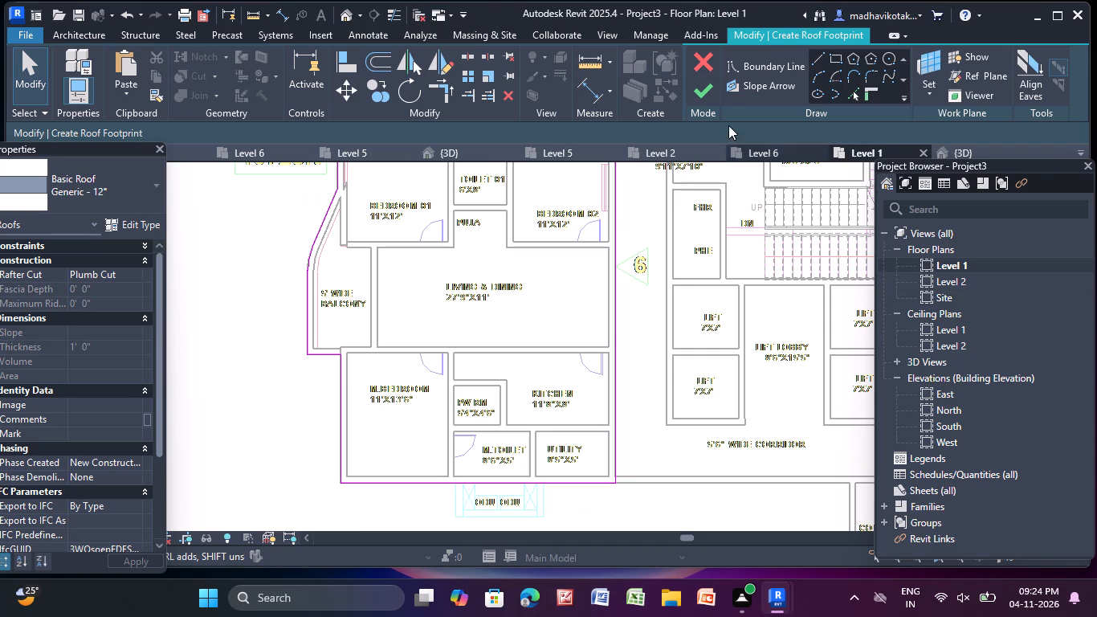
pyautogui.click(706, 95)
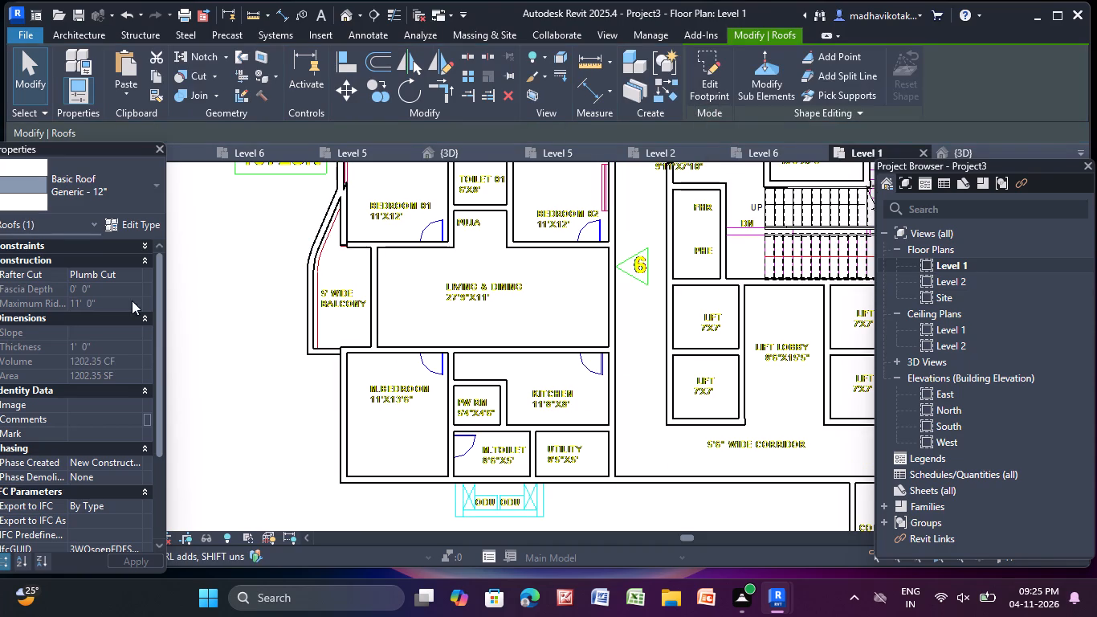
pyautogui.click(244, 254)
# Open the default 3D view to examine unit 6's roof alongside the roofs of the other units.
pyautogui.scroll(-6, 334, 231)
pyautogui.moveTo(353, 231); pyautogui.dragTo(336, 280, button='middle')
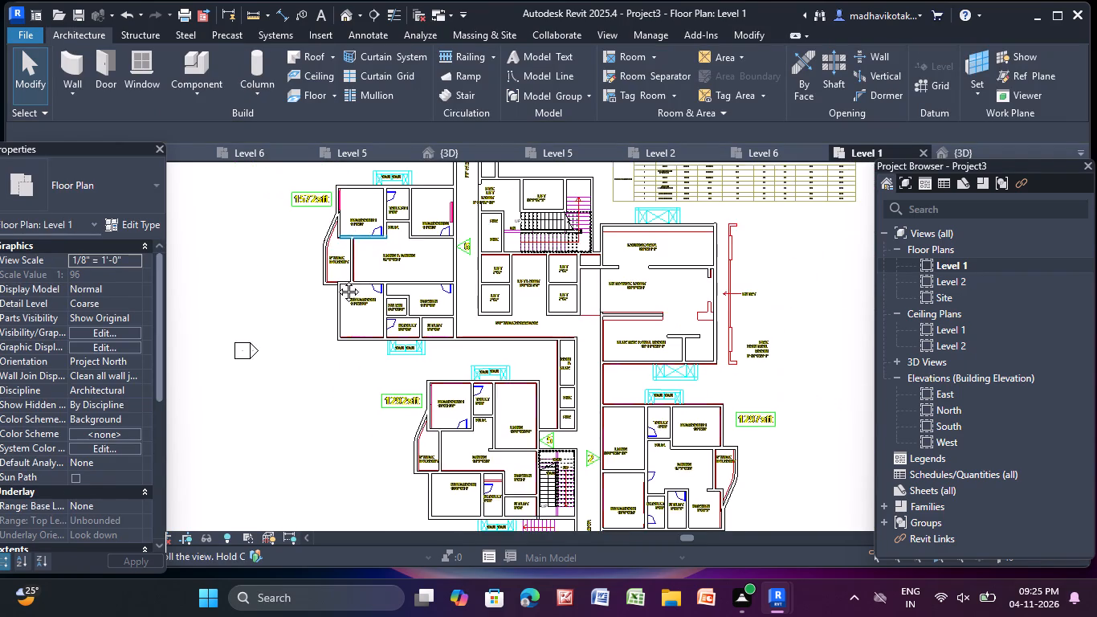
pyautogui.moveTo(336, 280); pyautogui.dragTo(241, 413, button='middle')
pyautogui.click(346, 10)
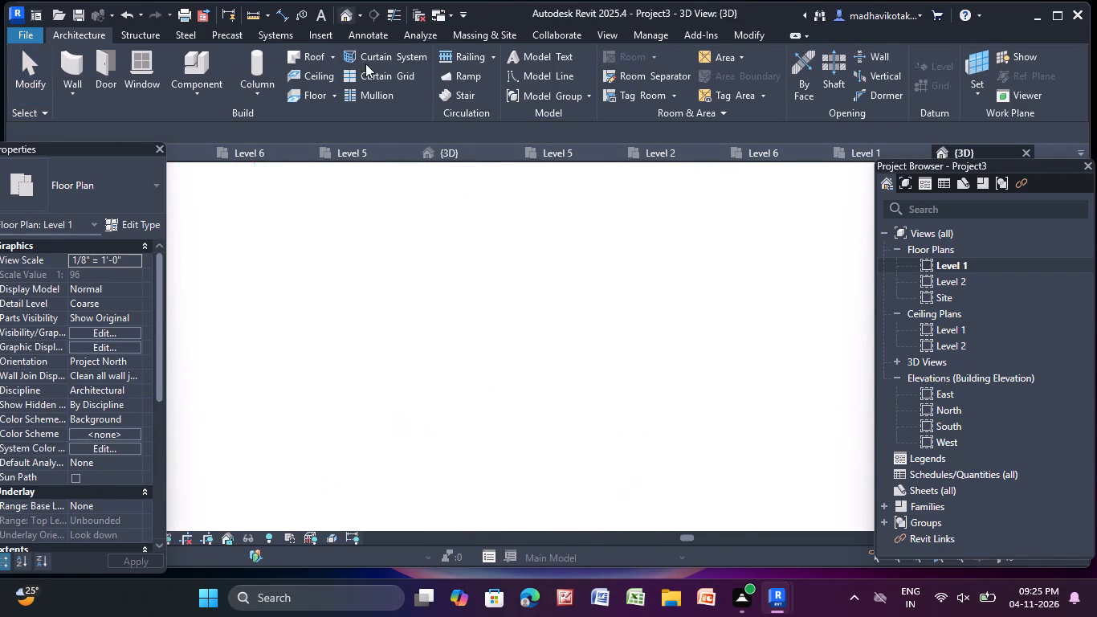
pyautogui.scroll(-4, 468, 358)
pyautogui.moveTo(471, 373); pyautogui.dragTo(464, 383, button='middle')
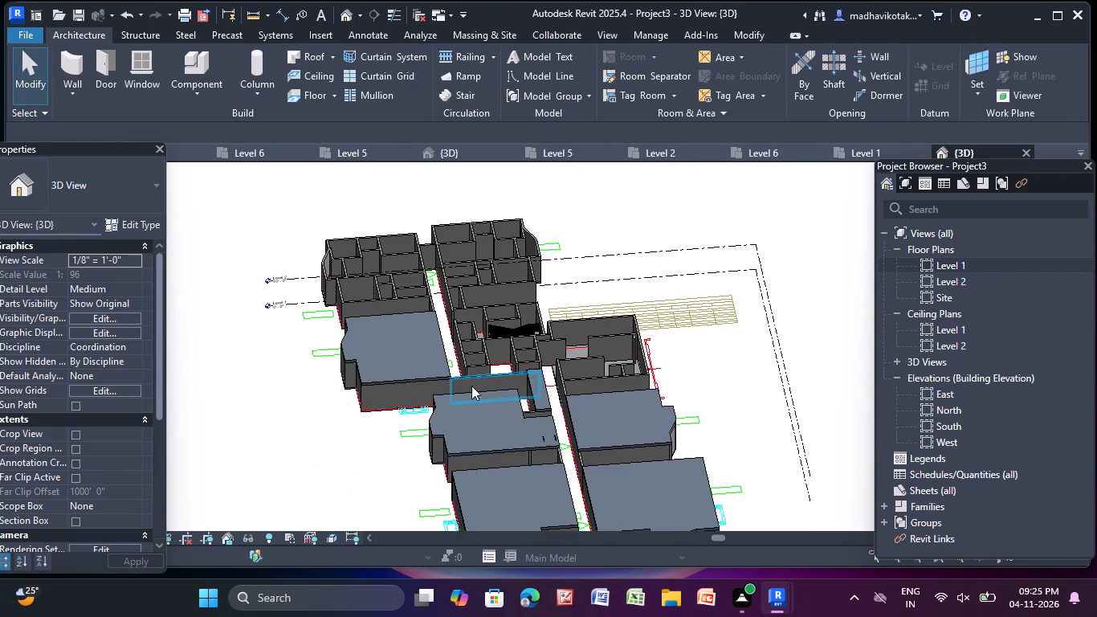
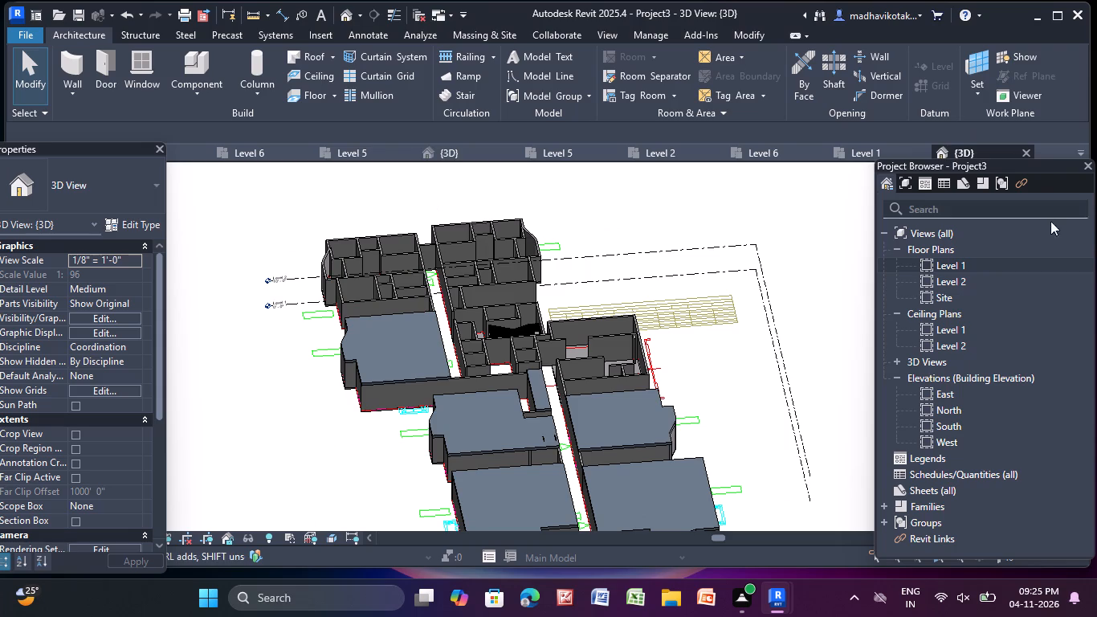
# Examine the Level 1 floor plan and the 3D model to see which apartment blocks still lack a roof.
pyautogui.doubleClick(973, 261)
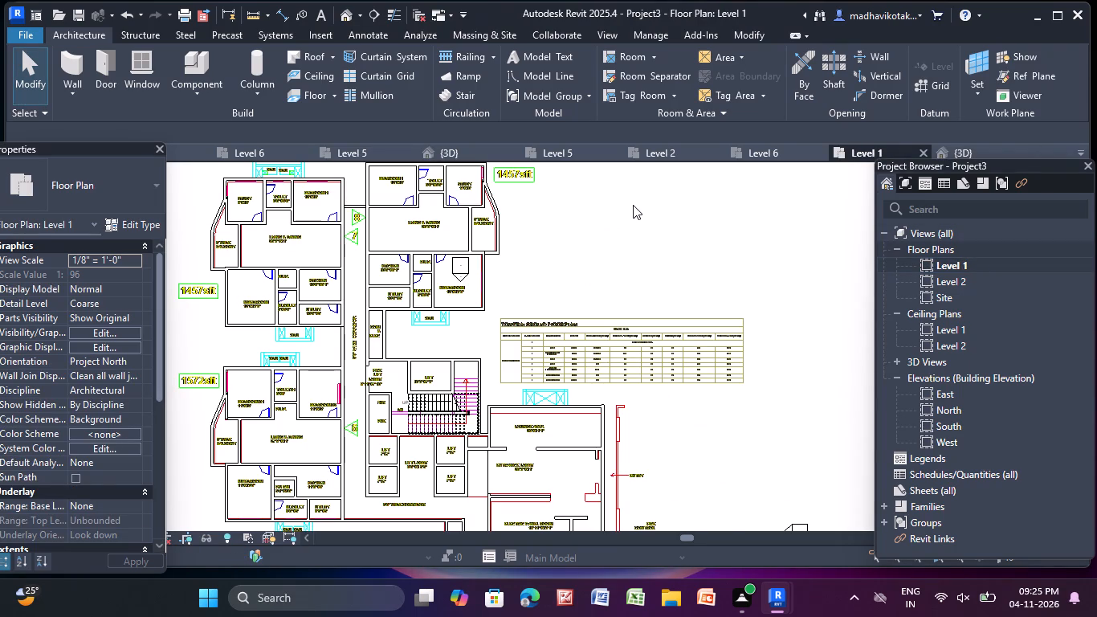
pyautogui.scroll(1, 633, 205)
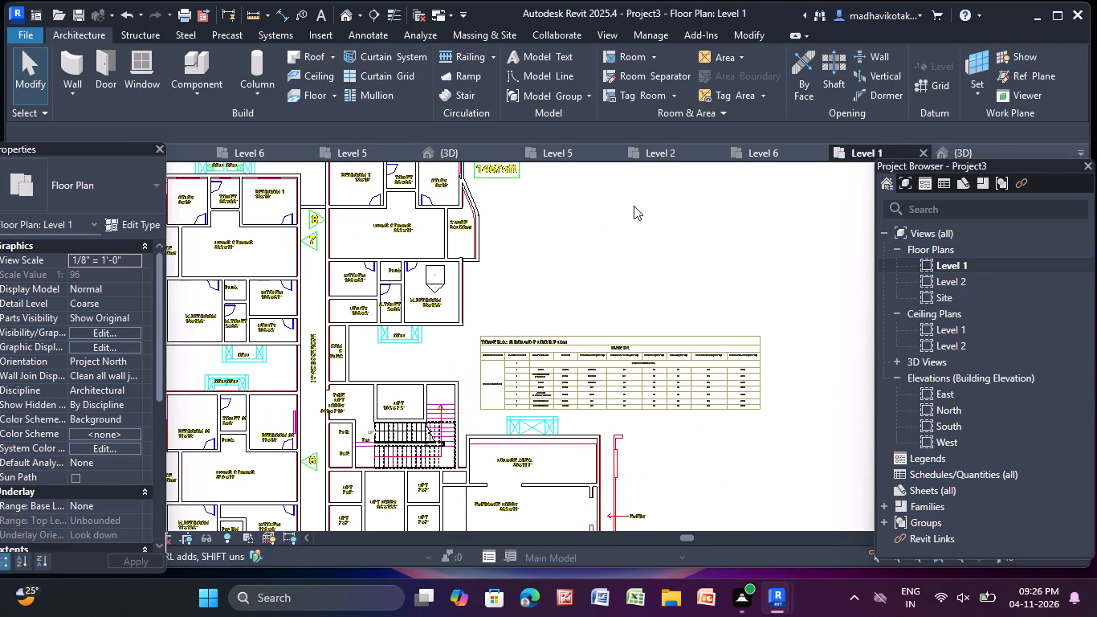
pyautogui.scroll(-5, 603, 243)
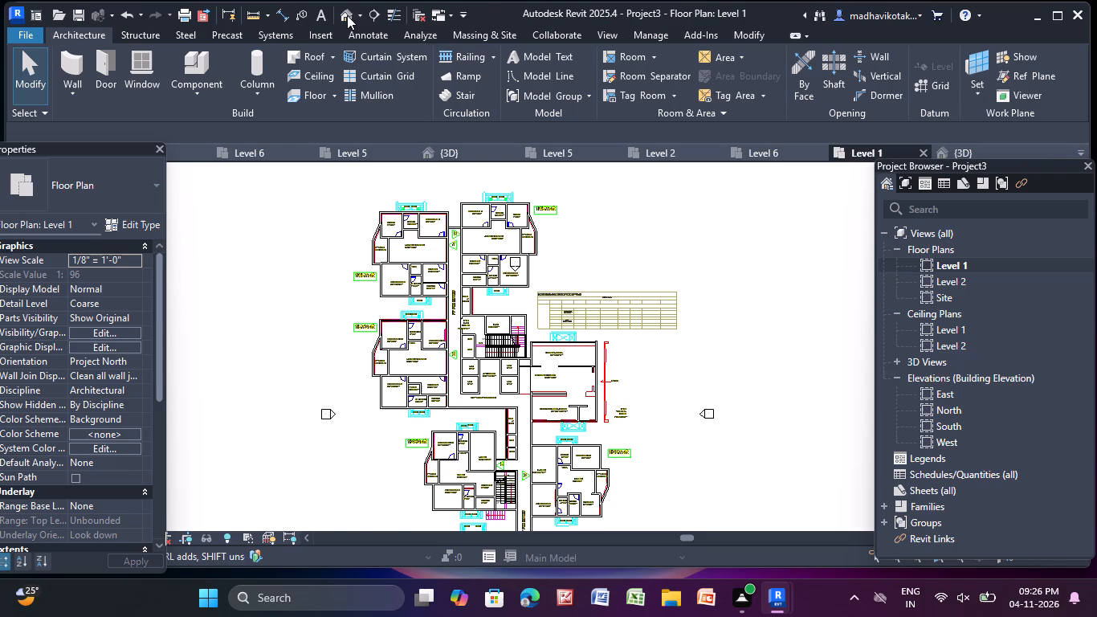
pyautogui.click(347, 15)
pyautogui.moveTo(573, 411); pyautogui.dragTo(590, 294, button='middle')
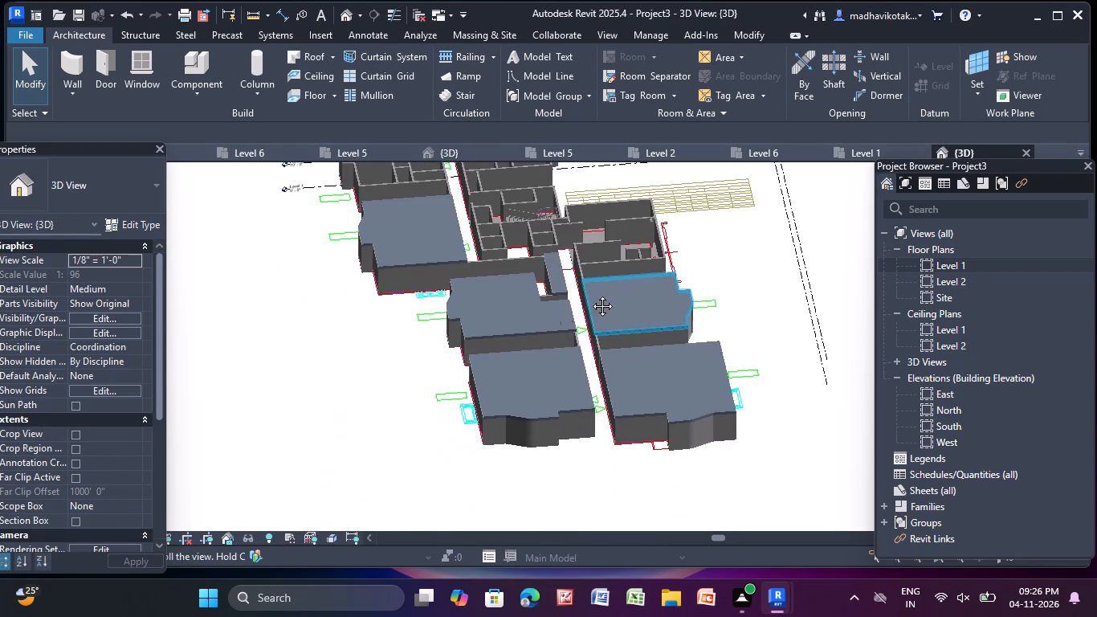
pyautogui.moveTo(590, 294); pyautogui.dragTo(579, 471, button='middle')
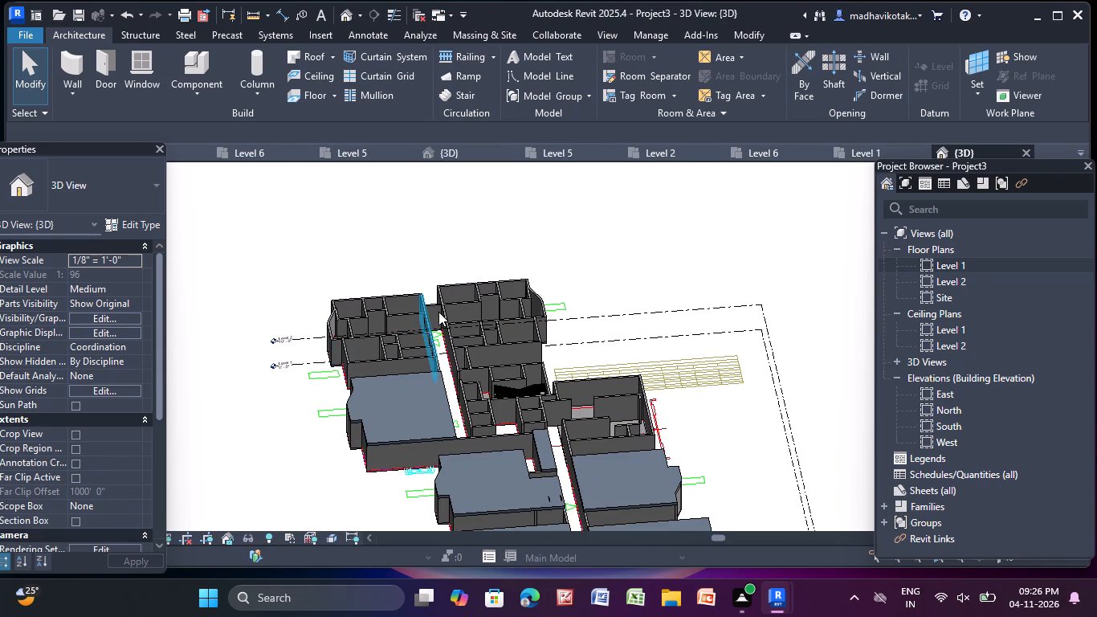
# Start a roof by footprint from the Level 1 floor plan and move it to Level 2.
pyautogui.doubleClick(983, 265)
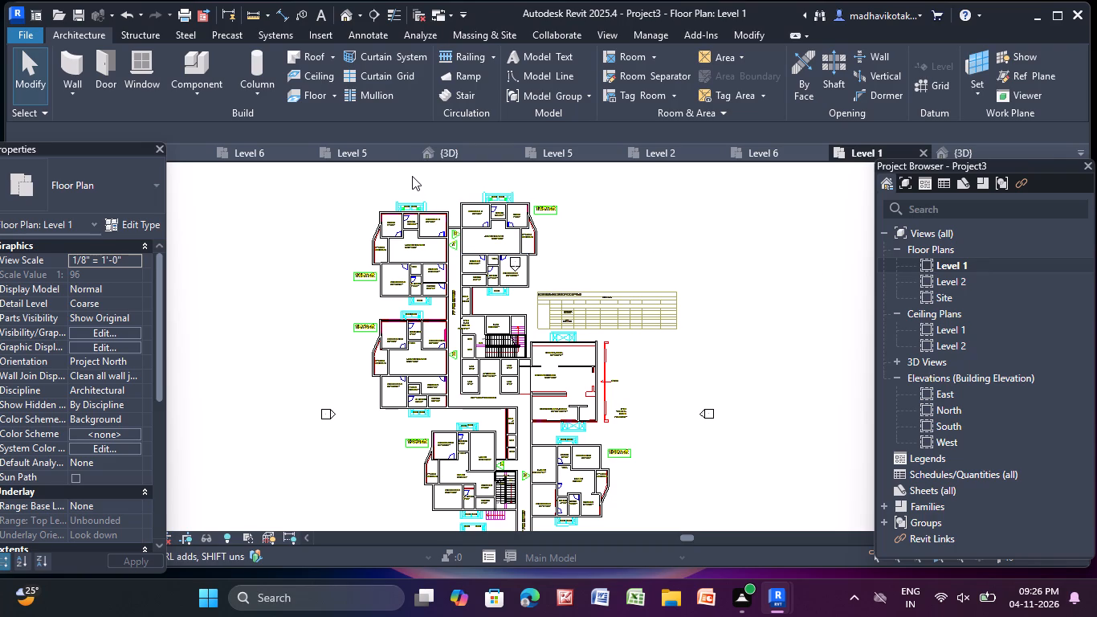
pyautogui.click(308, 58)
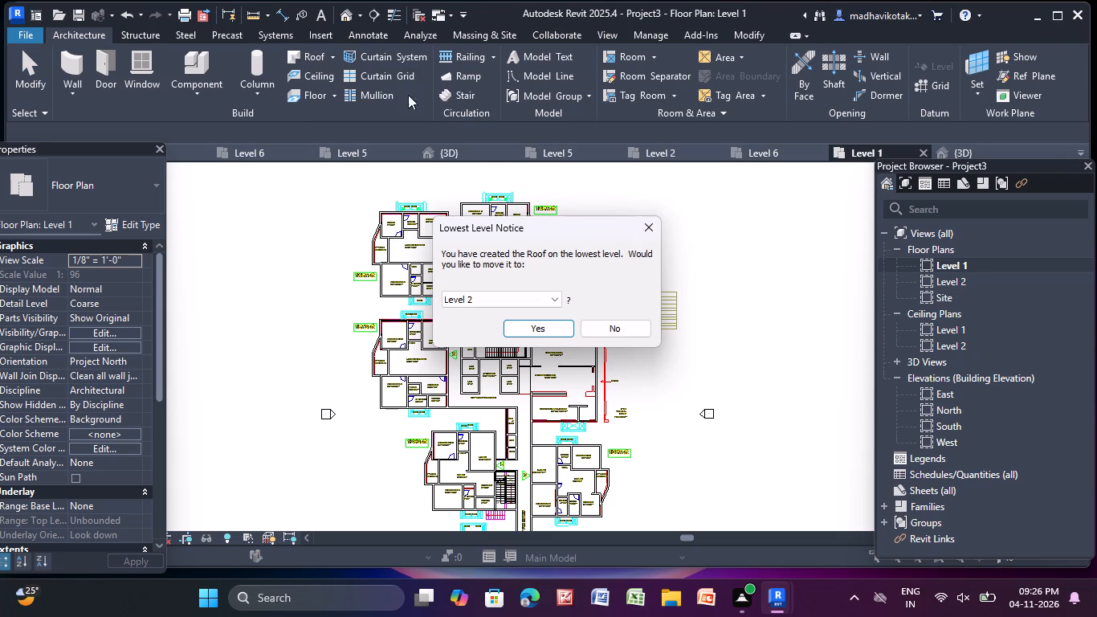
pyautogui.click(534, 326)
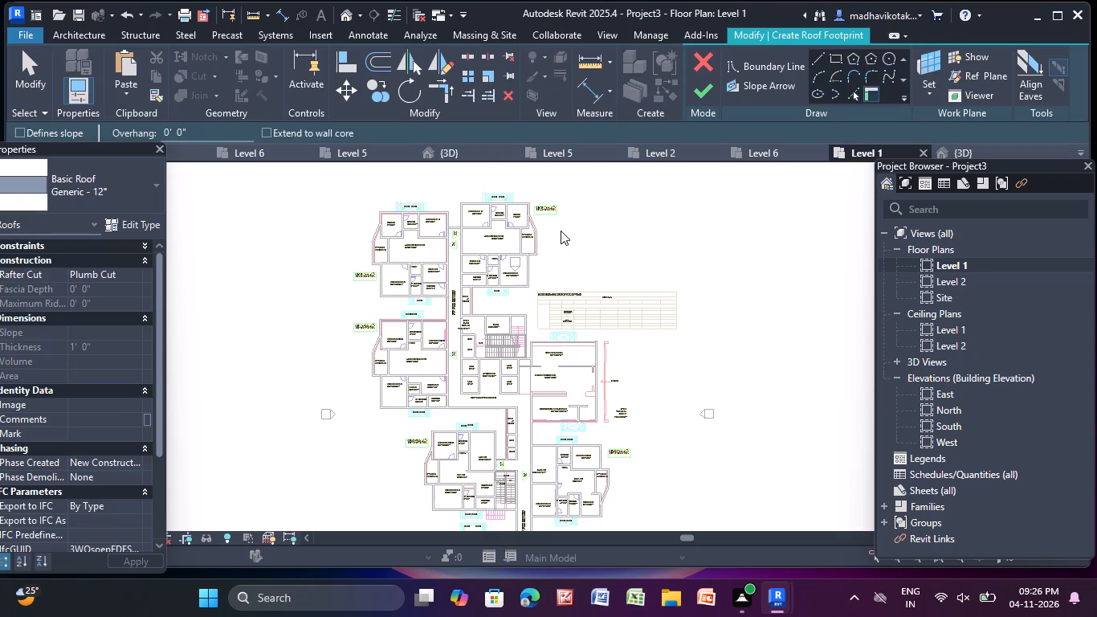
# Trace flat roof boundary lines from the 1457 sft unit's outer walls below the utility, beside the master bedroom and under the balcony.
pyautogui.click(857, 88)
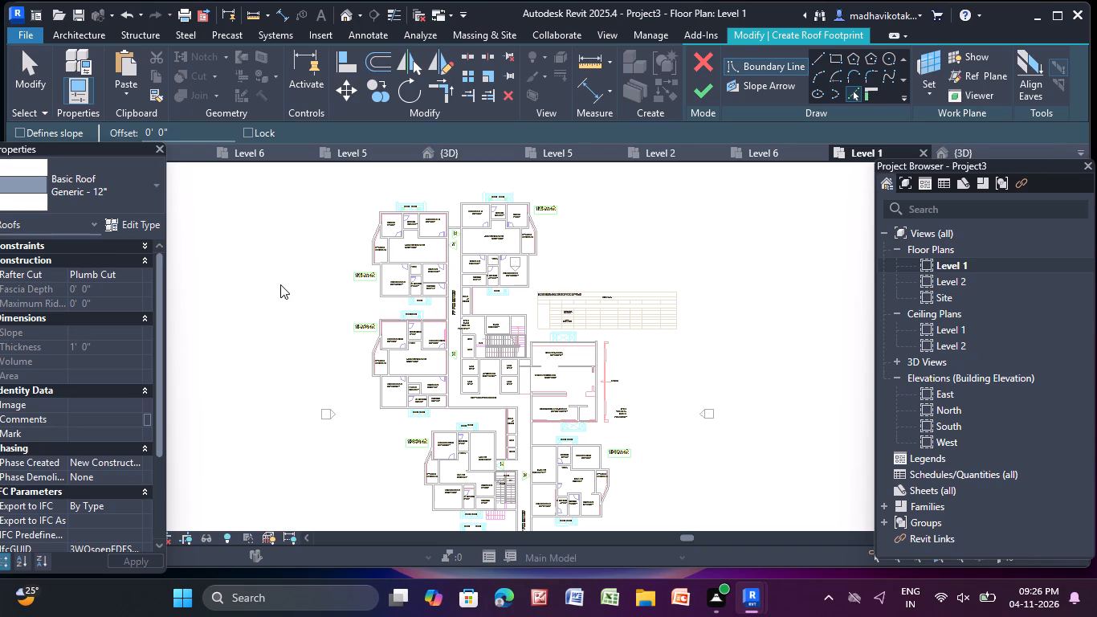
pyautogui.scroll(12, 387, 280)
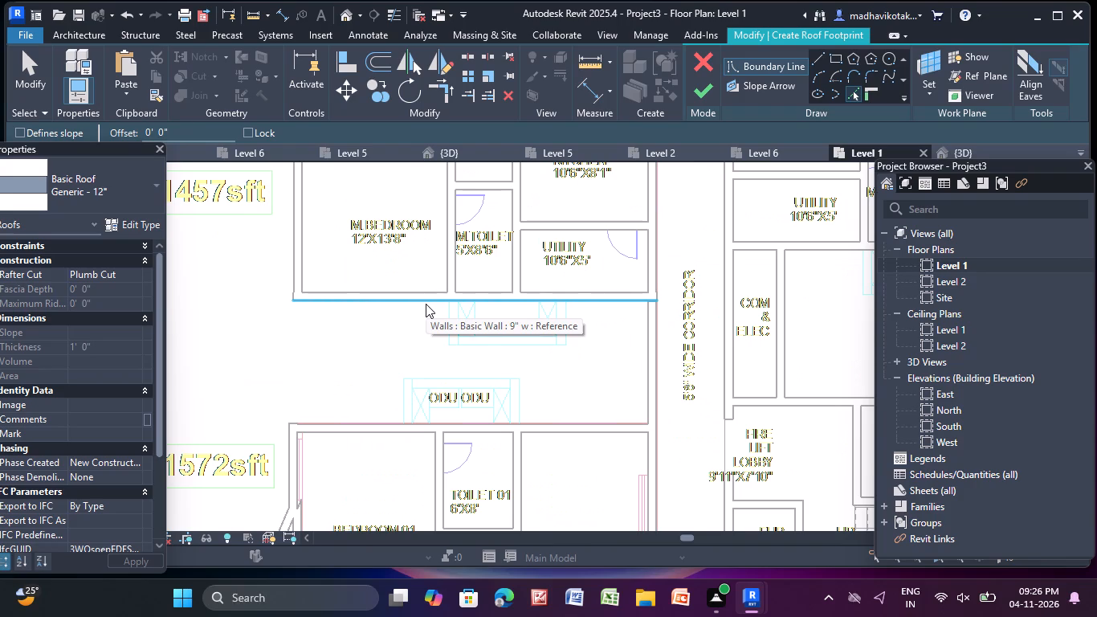
pyautogui.click(426, 304)
pyautogui.moveTo(269, 281); pyautogui.dragTo(297, 349, button='middle')
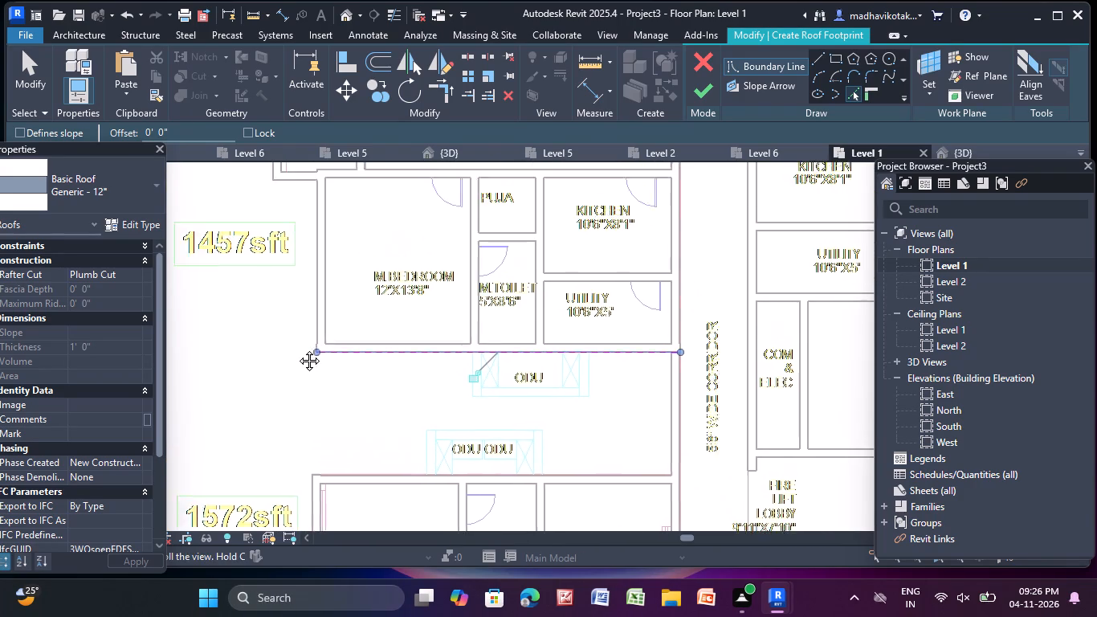
pyautogui.moveTo(297, 349); pyautogui.dragTo(303, 372, button='middle')
pyautogui.scroll(-1, 304, 372)
pyautogui.click(326, 341)
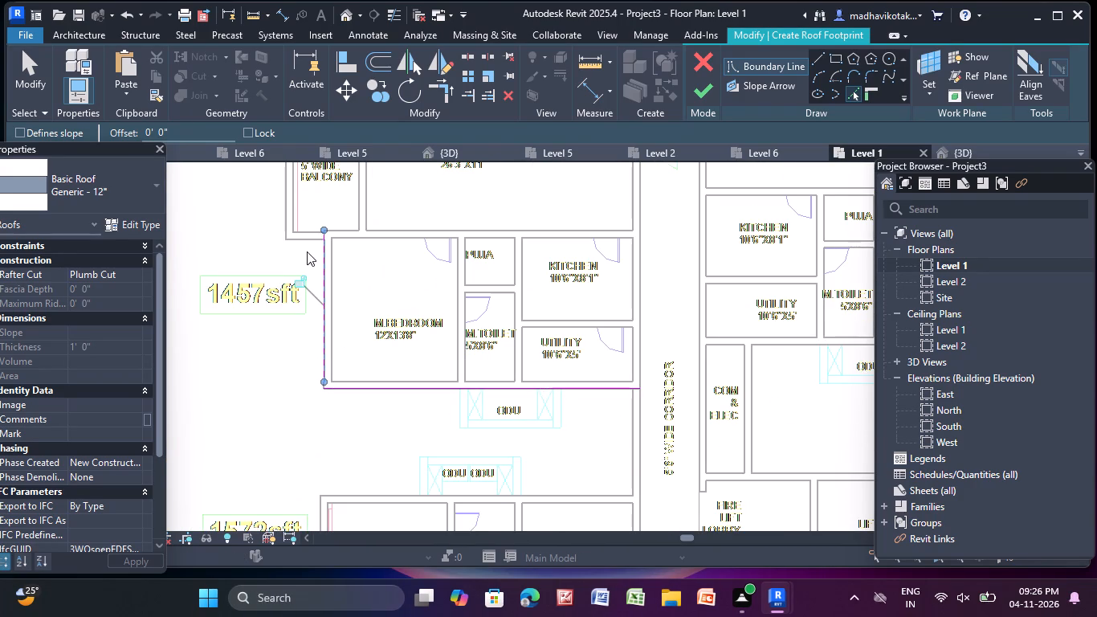
pyautogui.click(308, 243)
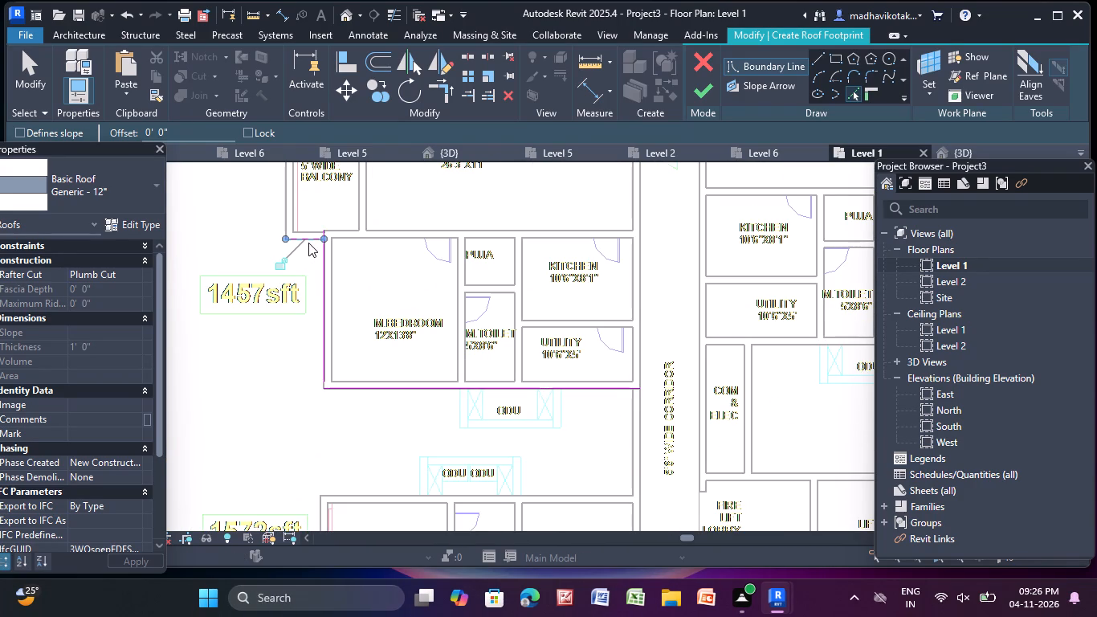
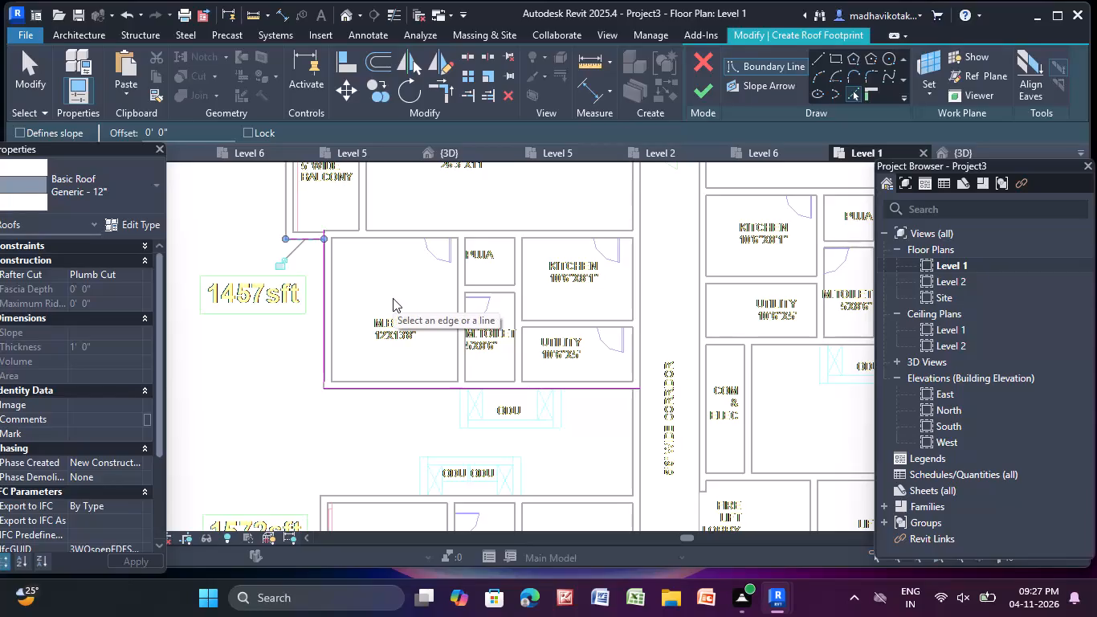
# Trace roof boundary lines from the 1457 sft unit's balcony outer wall, covering its straight, angled and curved segments.
pyautogui.moveTo(288, 259); pyautogui.dragTo(288, 308, button='middle')
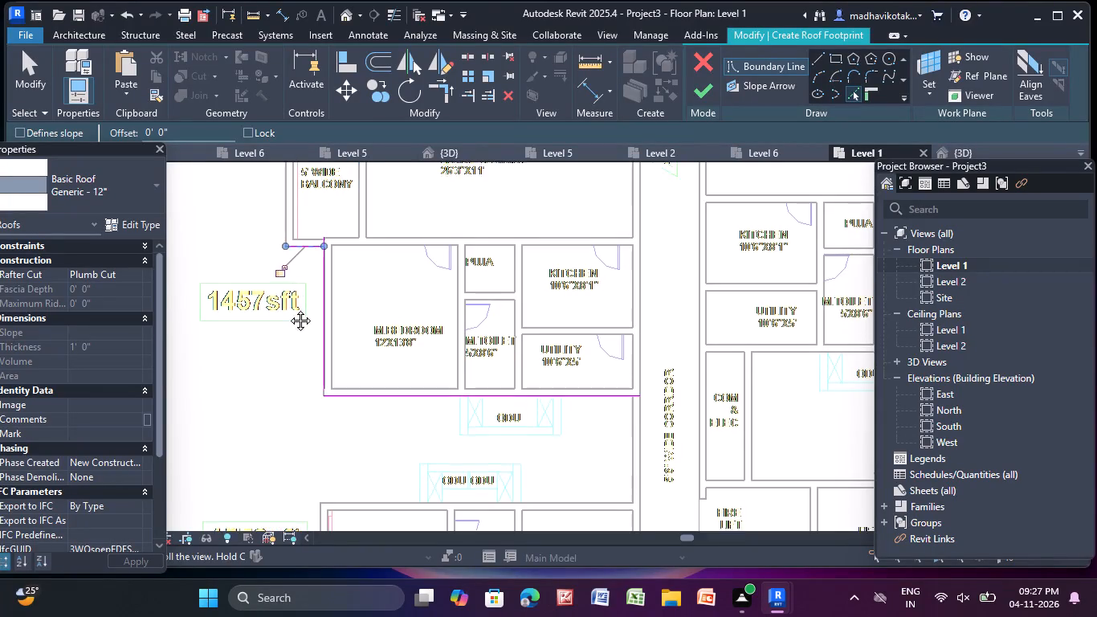
pyautogui.moveTo(288, 308); pyautogui.dragTo(303, 431, button='middle')
pyautogui.scroll(4, 316, 385)
pyautogui.click(290, 356)
pyautogui.moveTo(312, 330); pyautogui.dragTo(321, 386, button='middle')
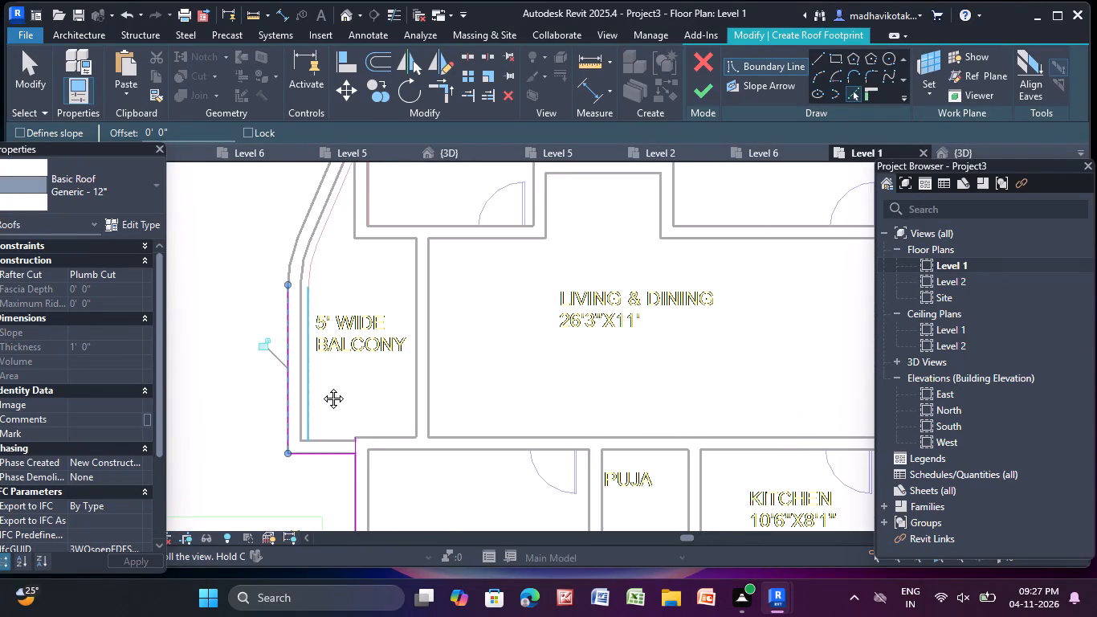
pyautogui.moveTo(321, 386); pyautogui.dragTo(338, 479, button='middle')
pyautogui.click(324, 372)
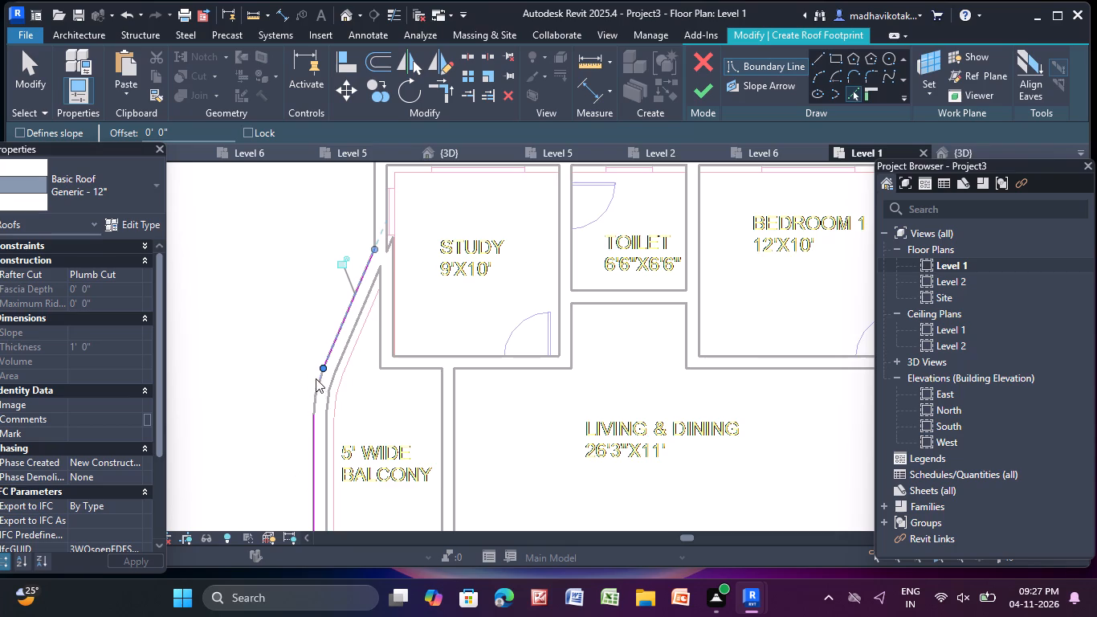
pyautogui.scroll(3, 312, 384)
pyautogui.click(319, 394)
# Trace roof boundary lines along the study's outer side wall, the wall above study, toilet and bedroom 1, and the corridor-side wall.
pyautogui.scroll(-4, 359, 369)
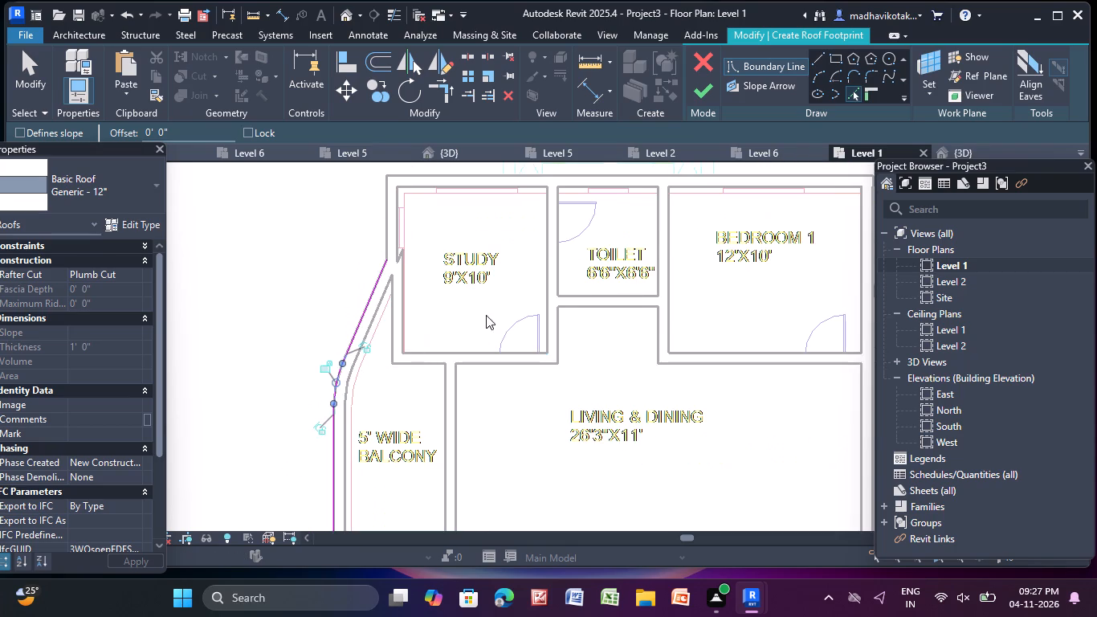
pyautogui.moveTo(485, 315); pyautogui.dragTo(432, 407, button='middle')
pyautogui.scroll(3, 332, 323)
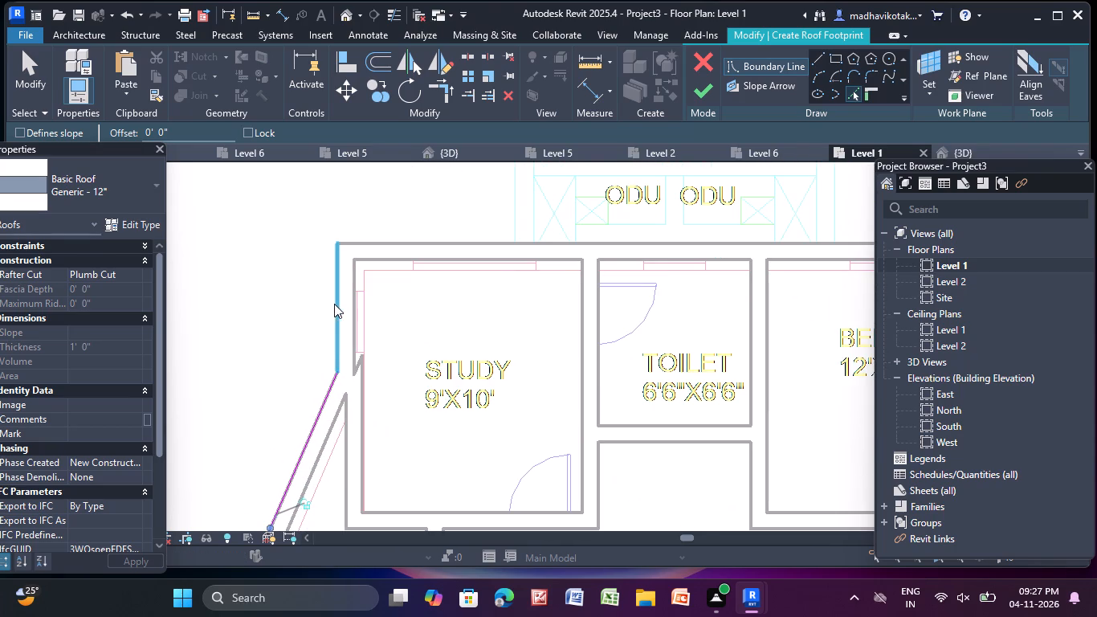
pyautogui.click(334, 303)
pyautogui.click(420, 240)
pyautogui.scroll(-6, 429, 245)
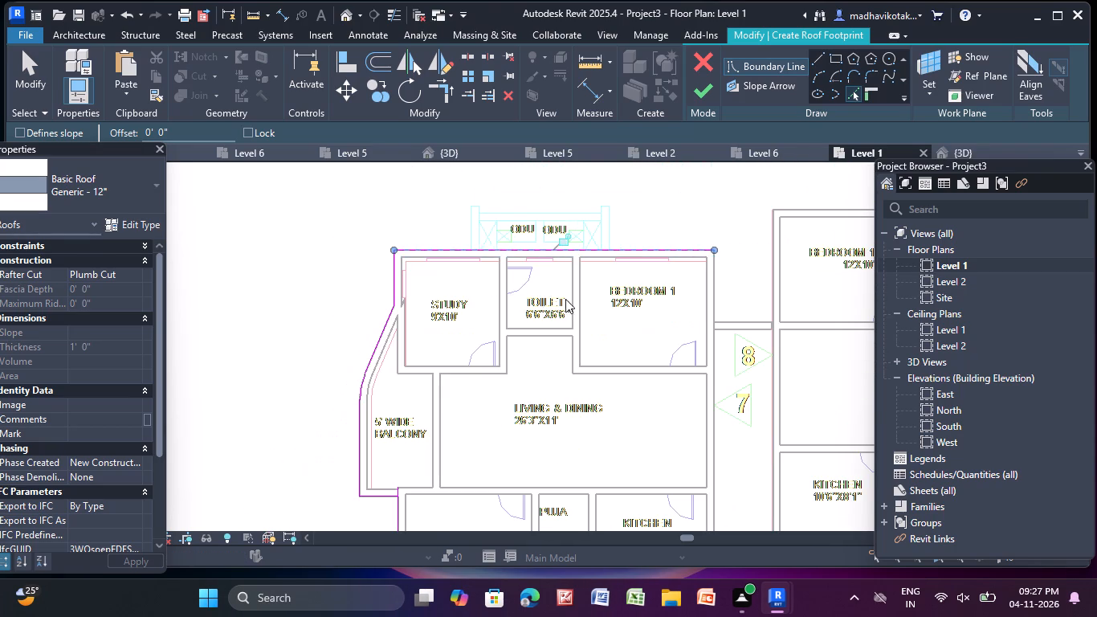
pyautogui.scroll(4, 712, 309)
pyautogui.click(709, 304)
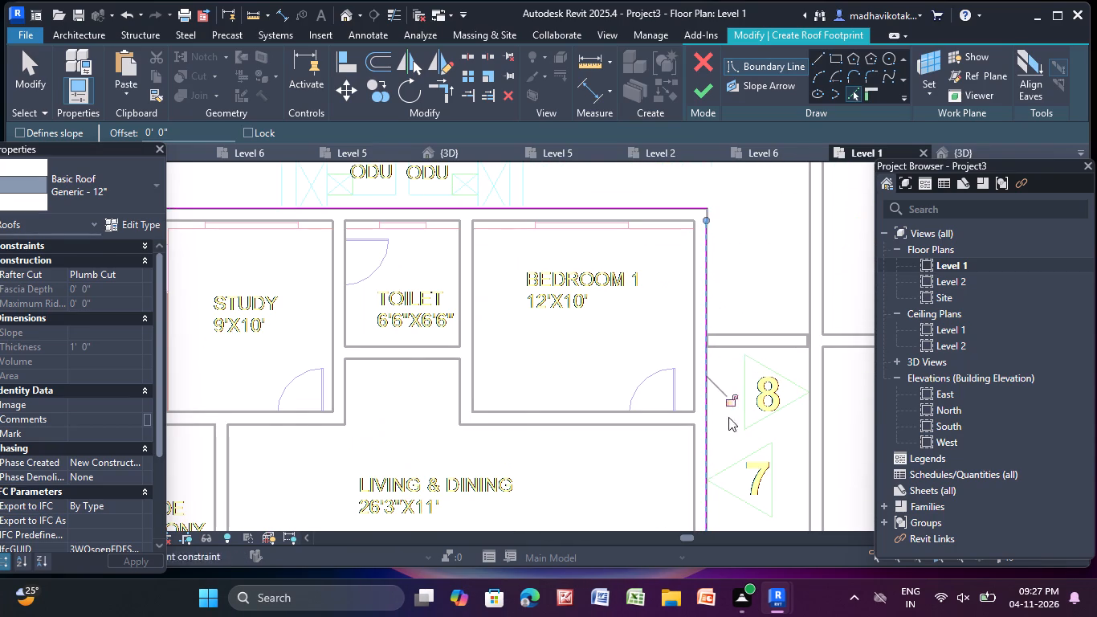
pyautogui.scroll(-2, 728, 425)
pyautogui.moveTo(733, 447); pyautogui.dragTo(654, 80, button='middle')
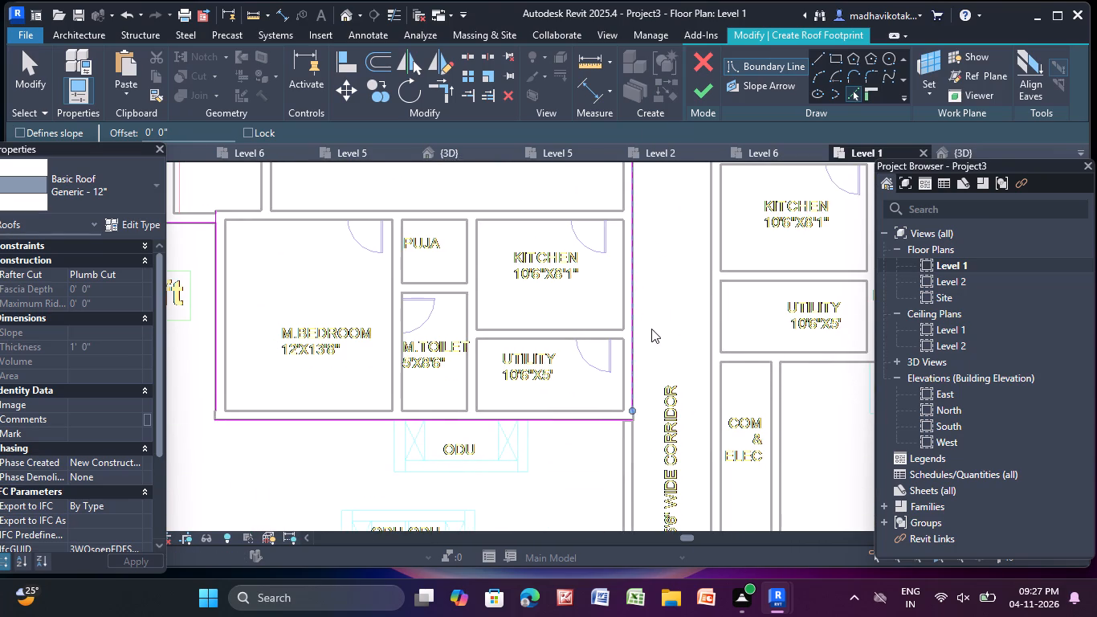
pyautogui.moveTo(652, 329); pyautogui.dragTo(703, 423, button='middle')
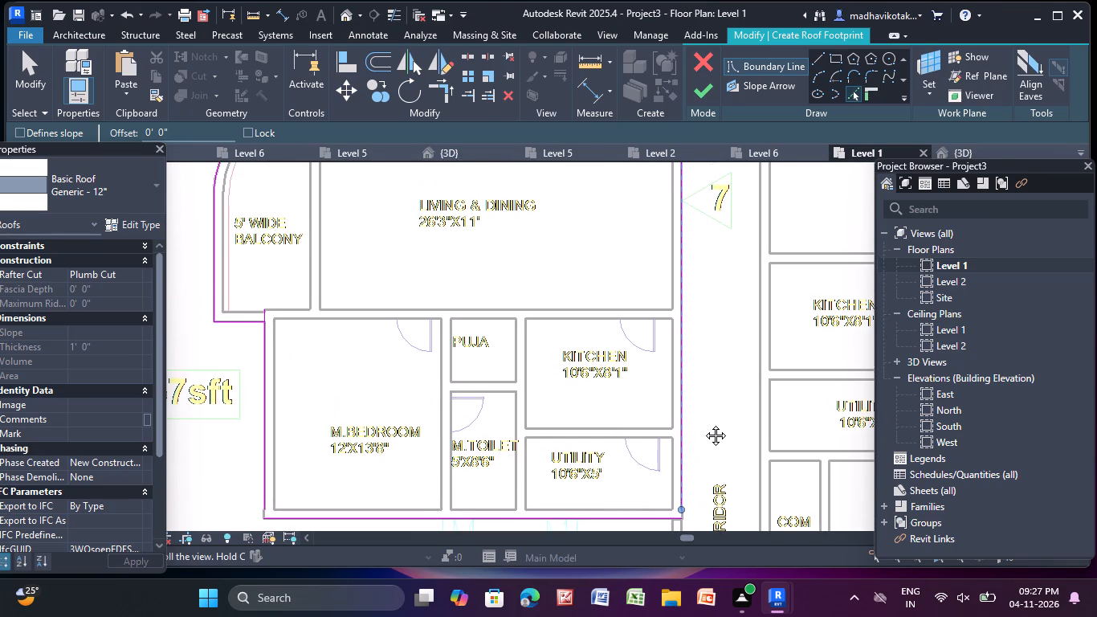
pyautogui.moveTo(703, 423); pyautogui.dragTo(694, 340, button='middle')
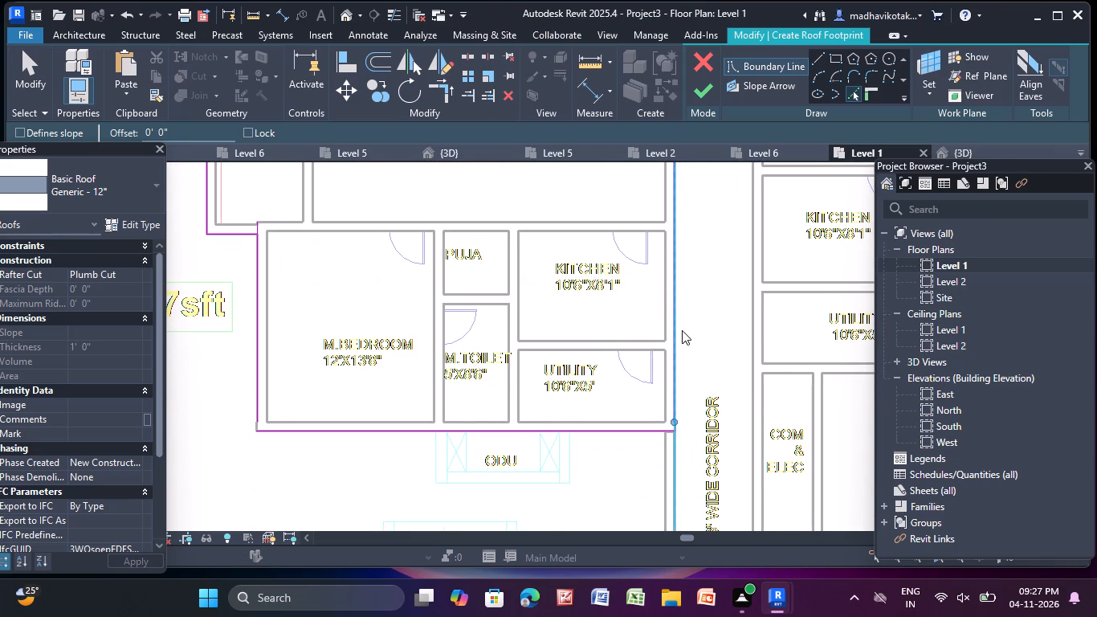
pyautogui.press('Escape')
pyautogui.press('Escape')
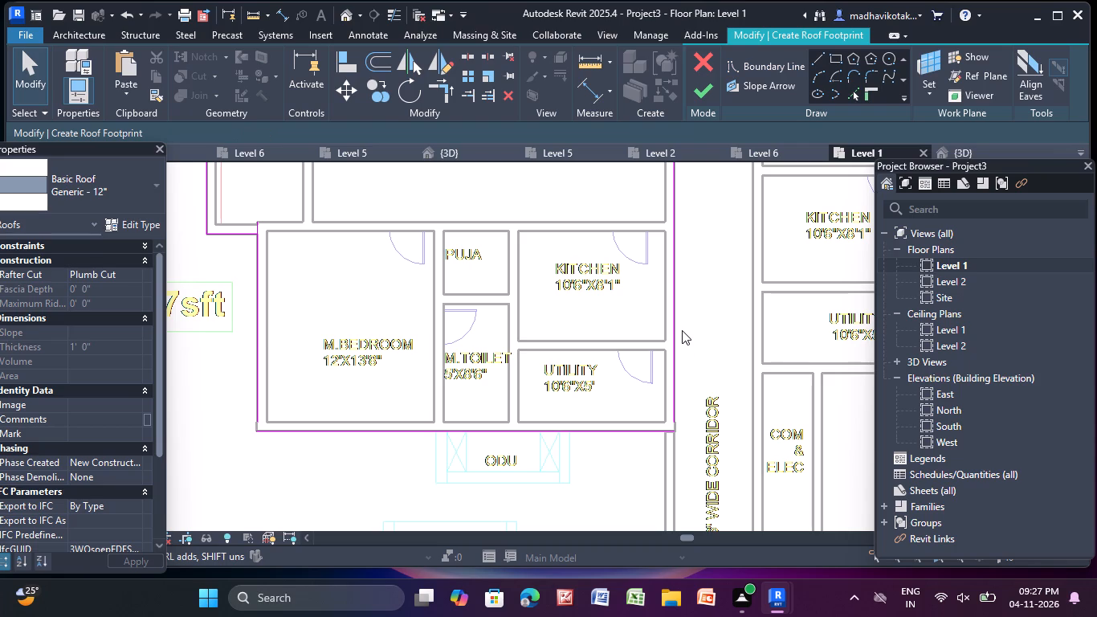
# Extend the lower end of the corridor-side boundary line to meet the boundary line below the utility.
pyautogui.scroll(2, 614, 411)
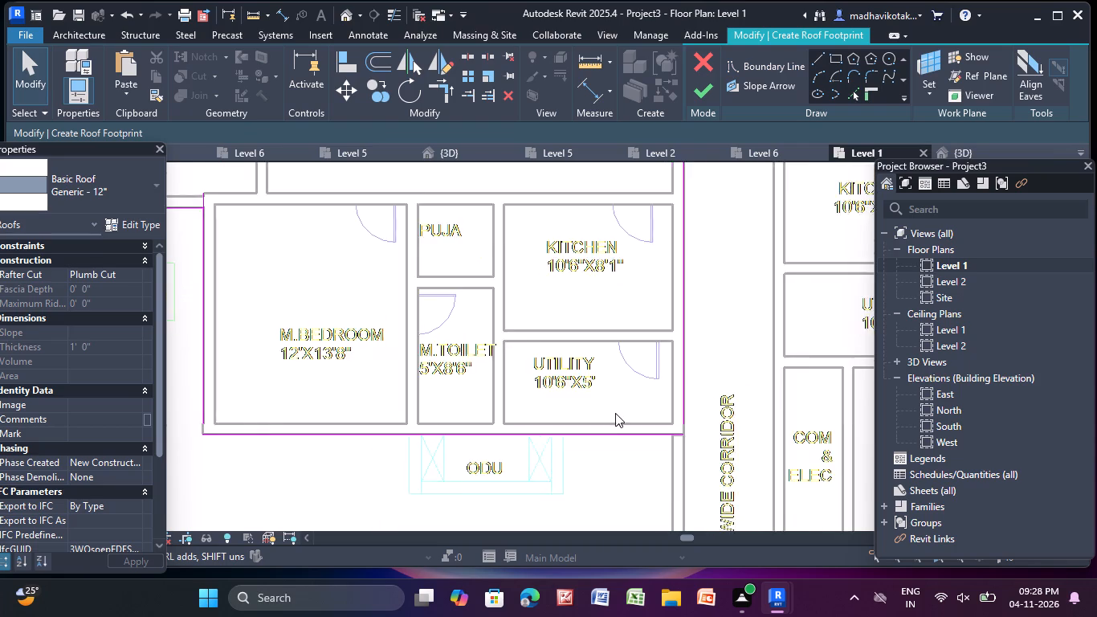
pyautogui.moveTo(622, 394); pyautogui.dragTo(385, 297, button='middle')
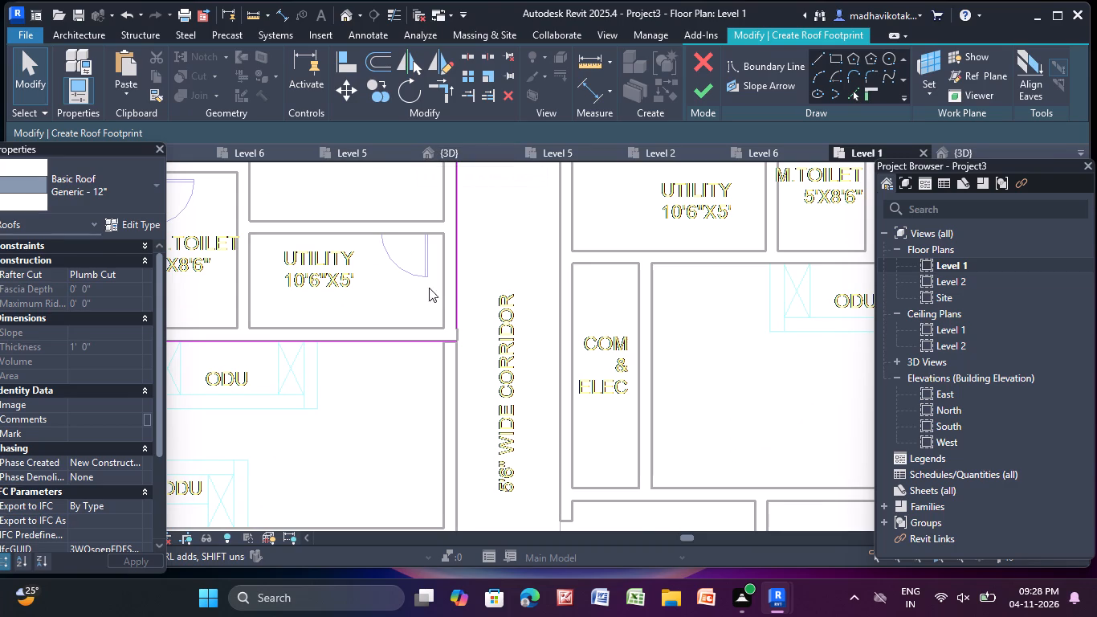
pyautogui.click(453, 313)
pyautogui.scroll(6, 444, 366)
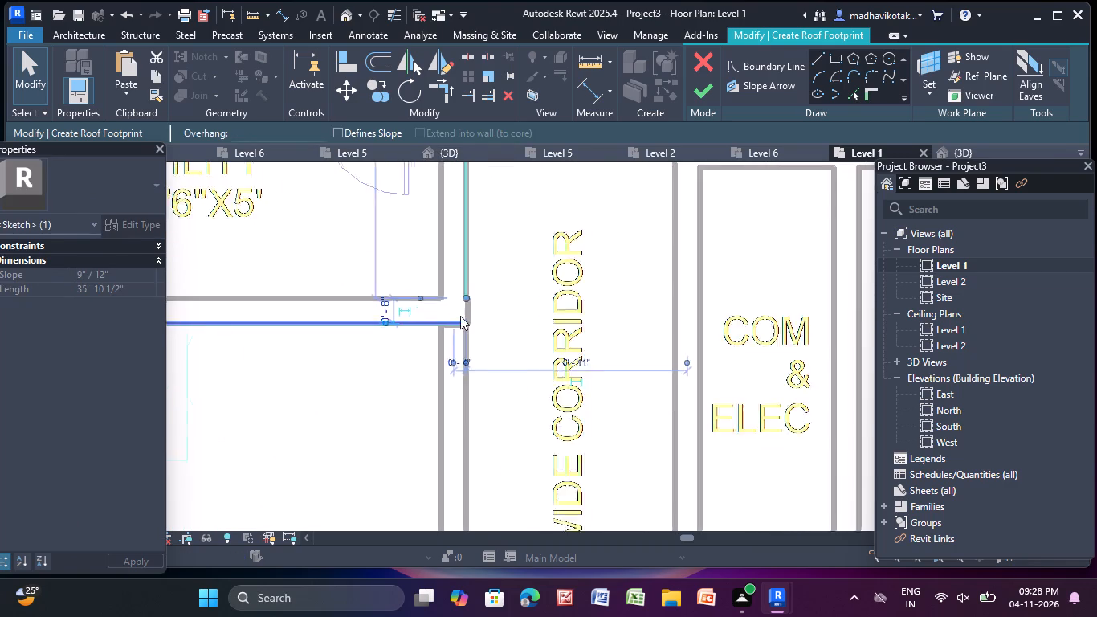
pyautogui.scroll(3, 460, 316)
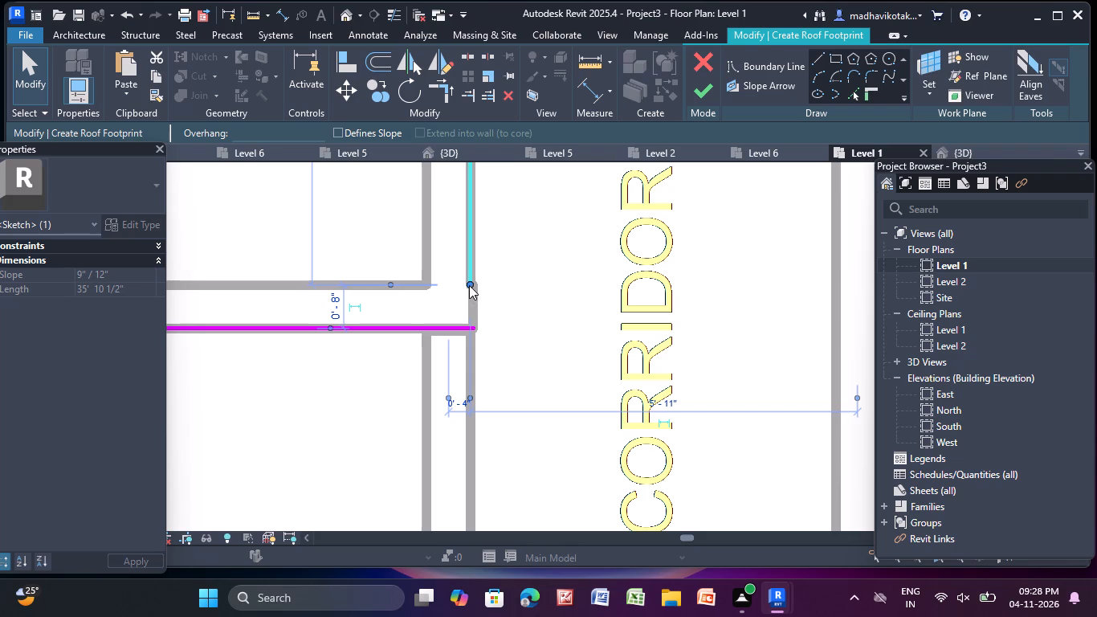
pyautogui.scroll(4, 473, 281)
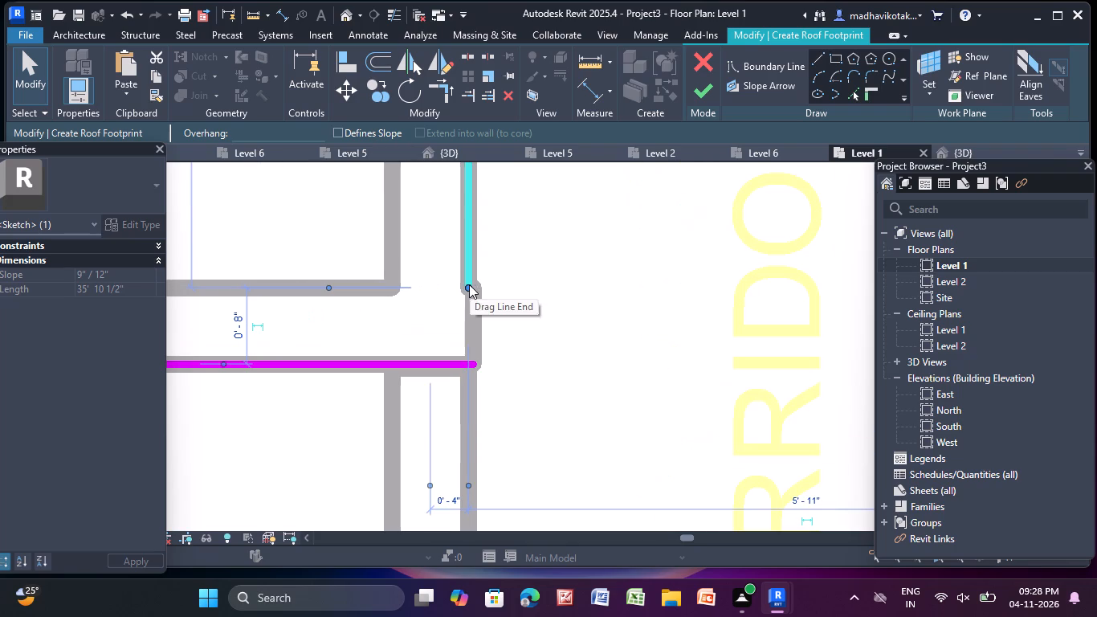
pyautogui.moveTo(469, 284); pyautogui.dragTo(468, 362)
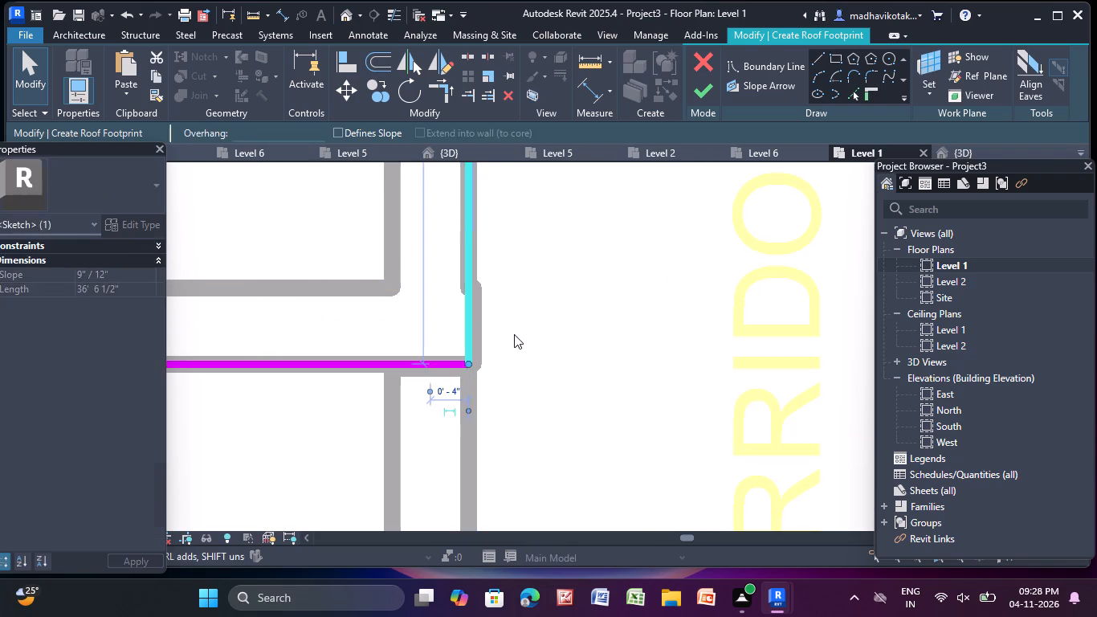
pyautogui.click(516, 333)
# Shorten the boundary line beside the master bedroom so its upper end meets the line under the balcony.
pyautogui.scroll(-13, 516, 333)
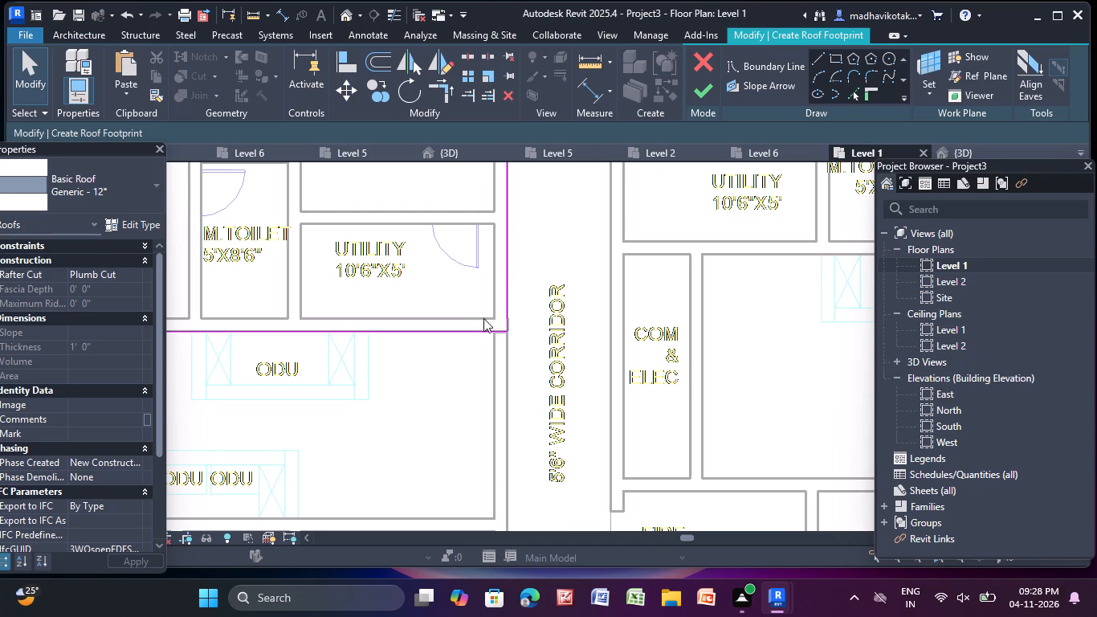
pyautogui.scroll(-6, 491, 294)
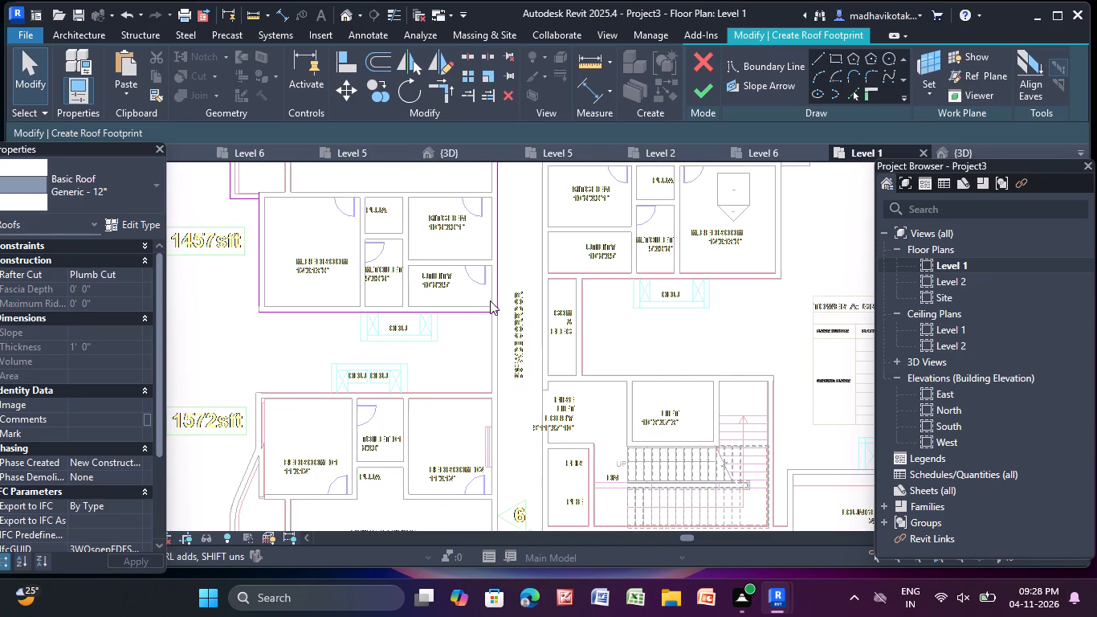
pyautogui.moveTo(490, 300); pyautogui.dragTo(644, 464, button='middle')
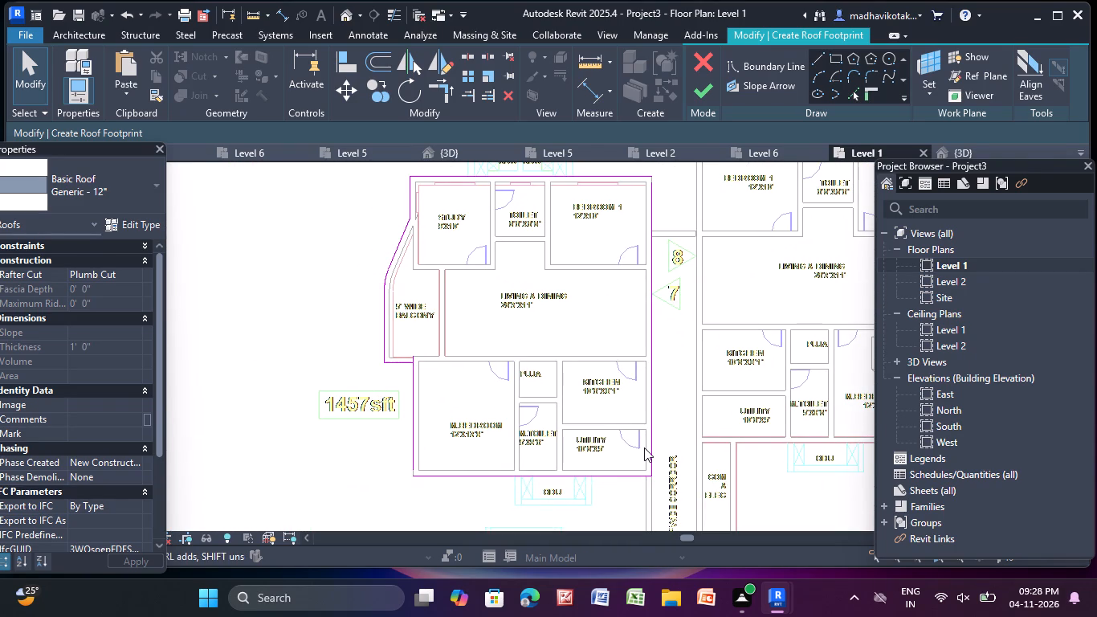
pyautogui.scroll(10, 423, 362)
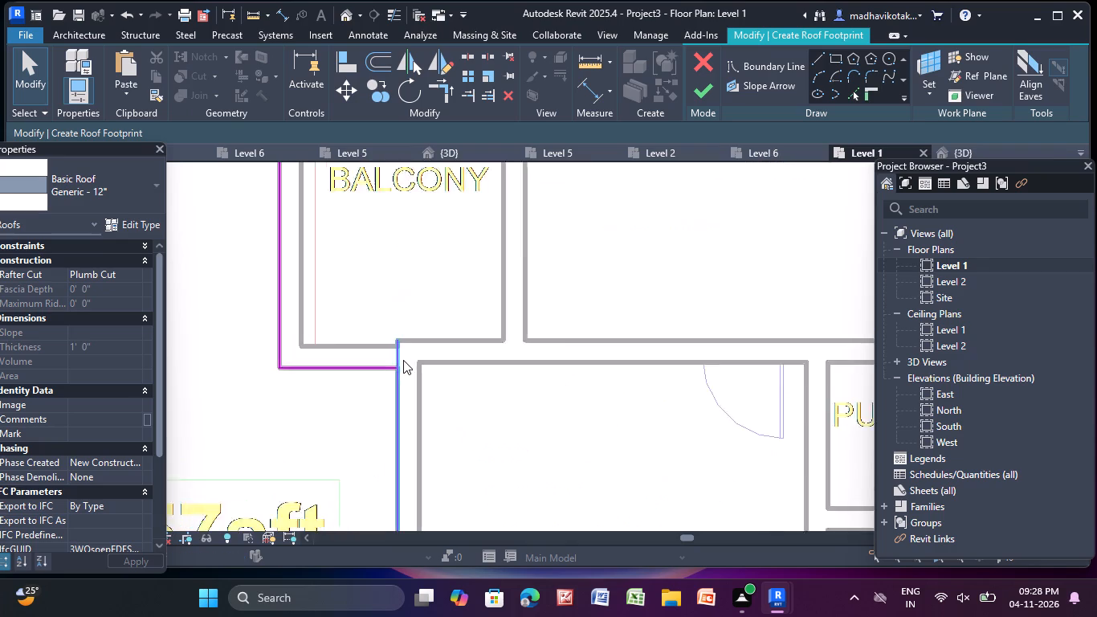
pyautogui.scroll(3, 403, 360)
pyautogui.click(397, 353)
pyautogui.scroll(4, 396, 349)
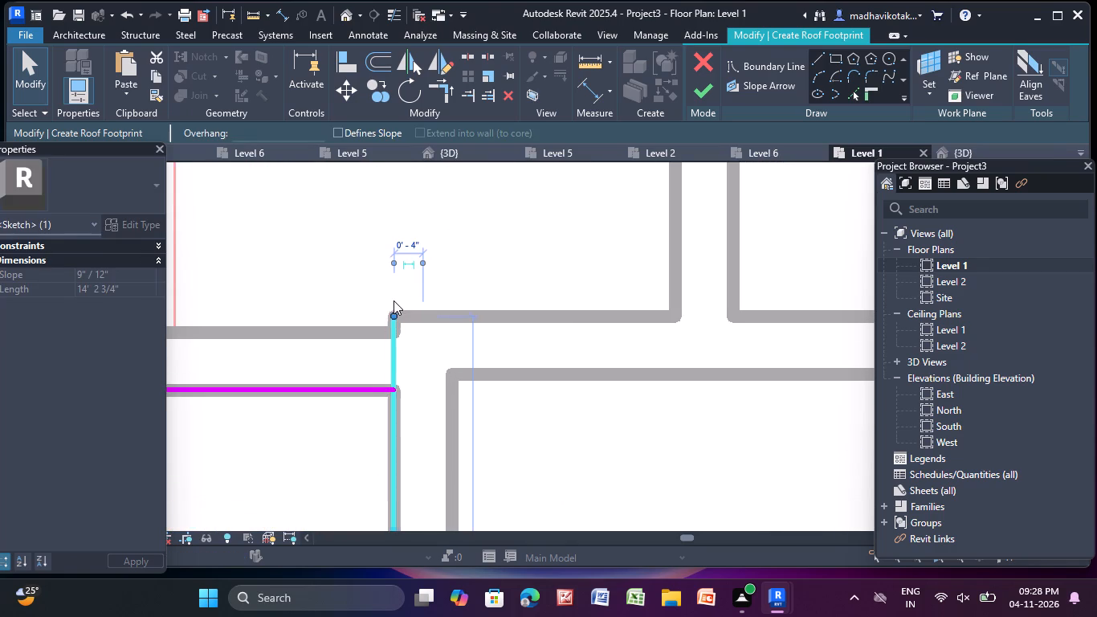
pyautogui.moveTo(394, 315); pyautogui.dragTo(398, 380)
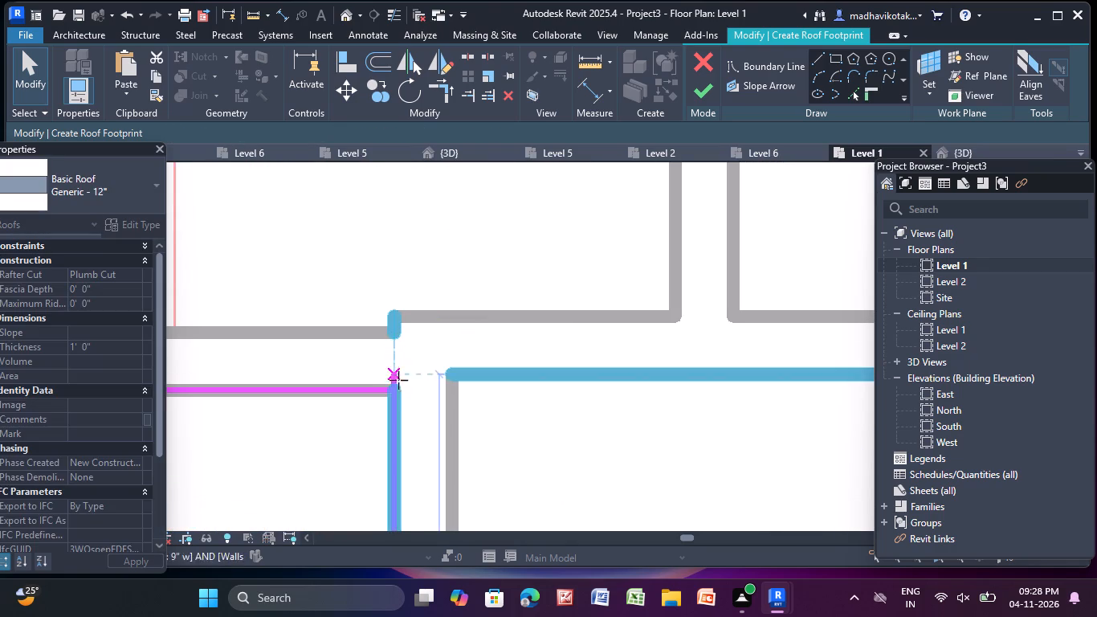
pyautogui.moveTo(398, 380); pyautogui.dragTo(400, 389)
pyautogui.click(388, 285)
# Extend the upper end of the corridor-side boundary line to meet the line above bedroom 1.
pyautogui.scroll(-8, 387, 284)
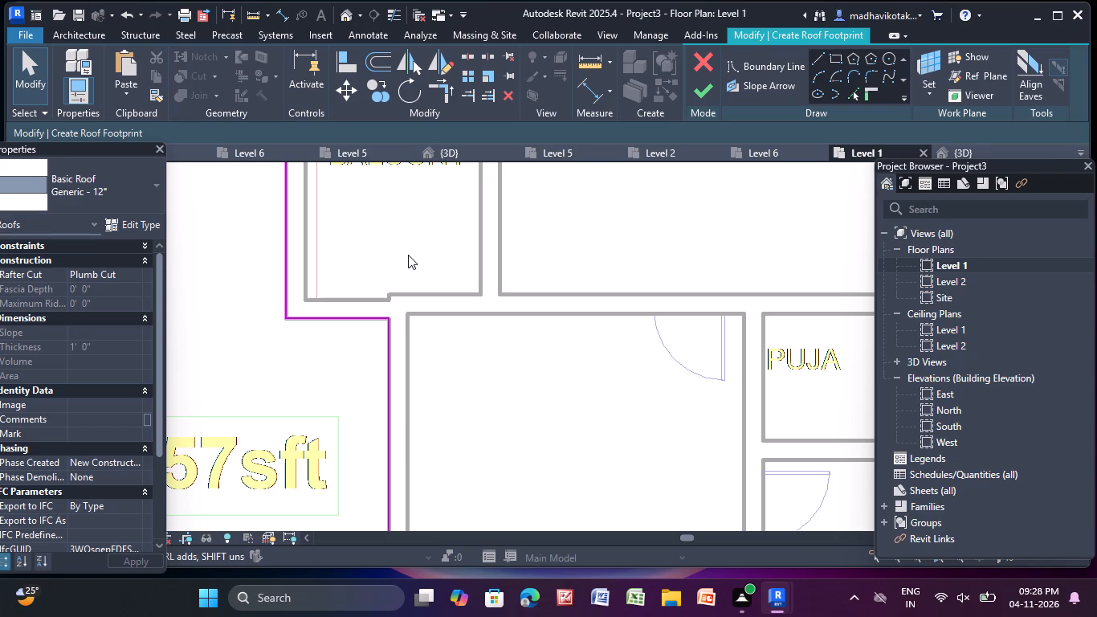
pyautogui.scroll(-6, 409, 250)
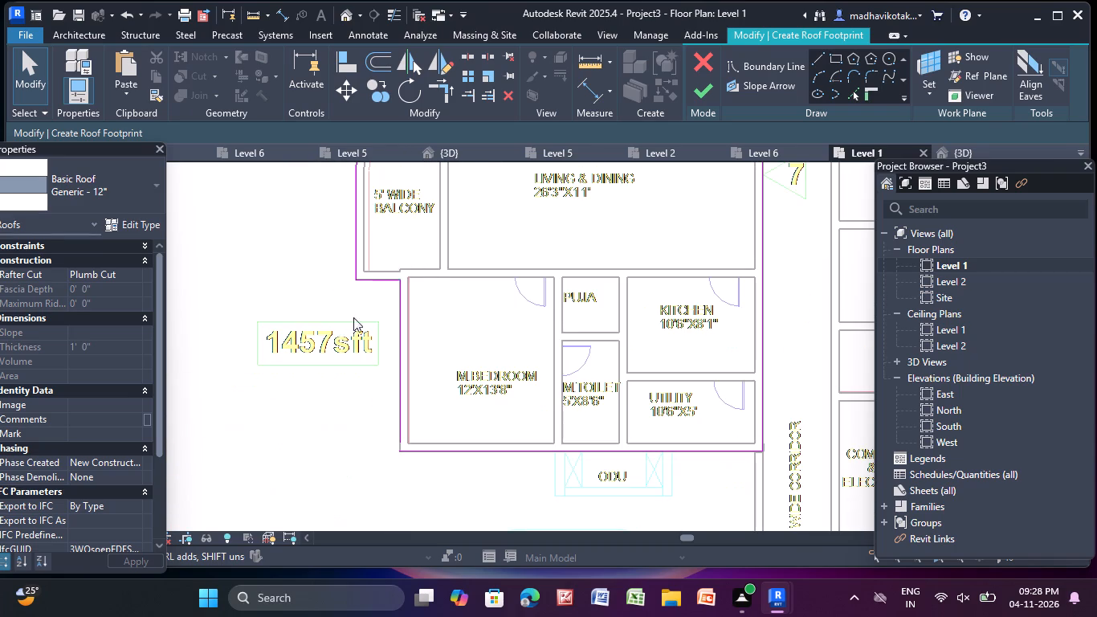
pyautogui.moveTo(426, 253); pyautogui.dragTo(360, 449, button='middle')
pyautogui.scroll(-1, 426, 254)
pyautogui.scroll(4, 349, 363)
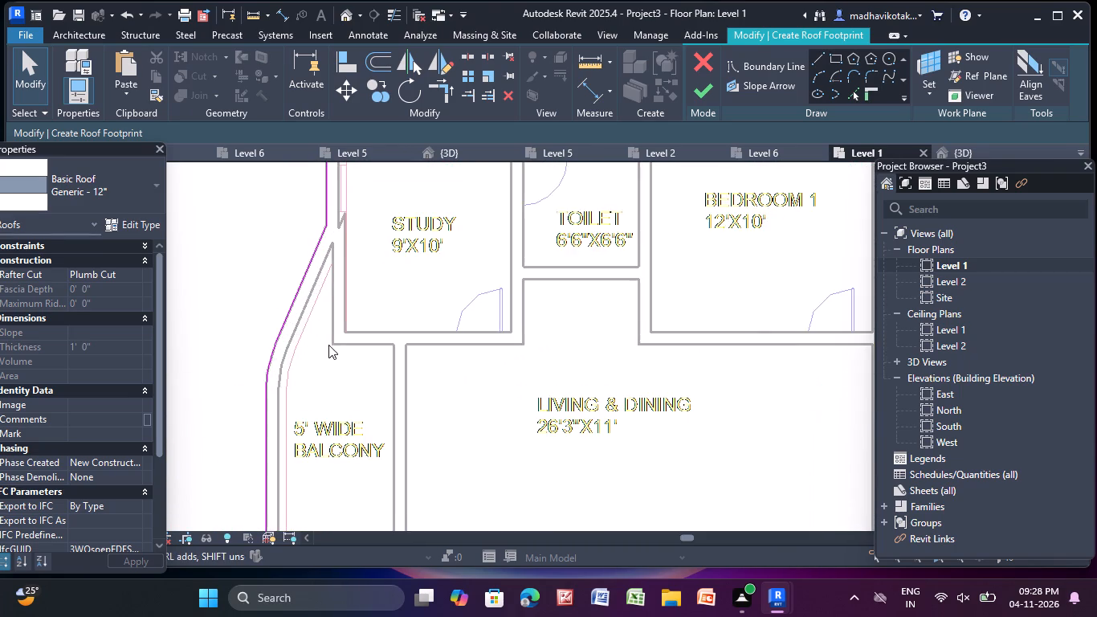
pyautogui.scroll(-2, 371, 264)
pyautogui.moveTo(371, 264); pyautogui.dragTo(327, 333, button='middle')
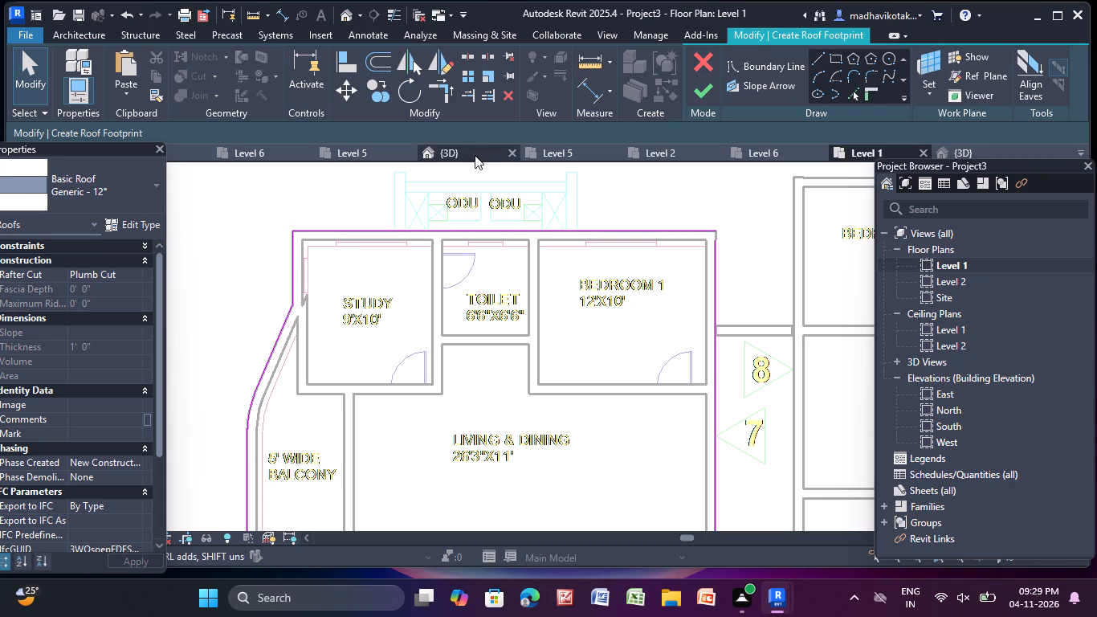
pyautogui.scroll(3, 744, 305)
pyautogui.moveTo(728, 230); pyautogui.dragTo(650, 269, button='middle')
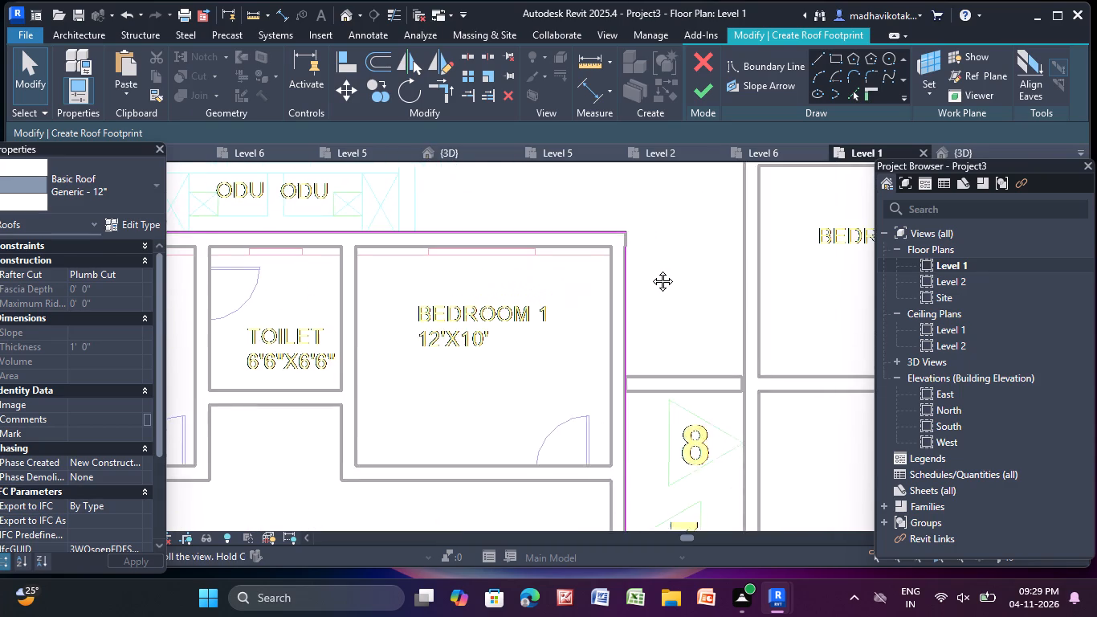
pyautogui.moveTo(650, 269); pyautogui.dragTo(643, 271, button='middle')
pyautogui.scroll(3, 649, 270)
pyautogui.click(602, 243)
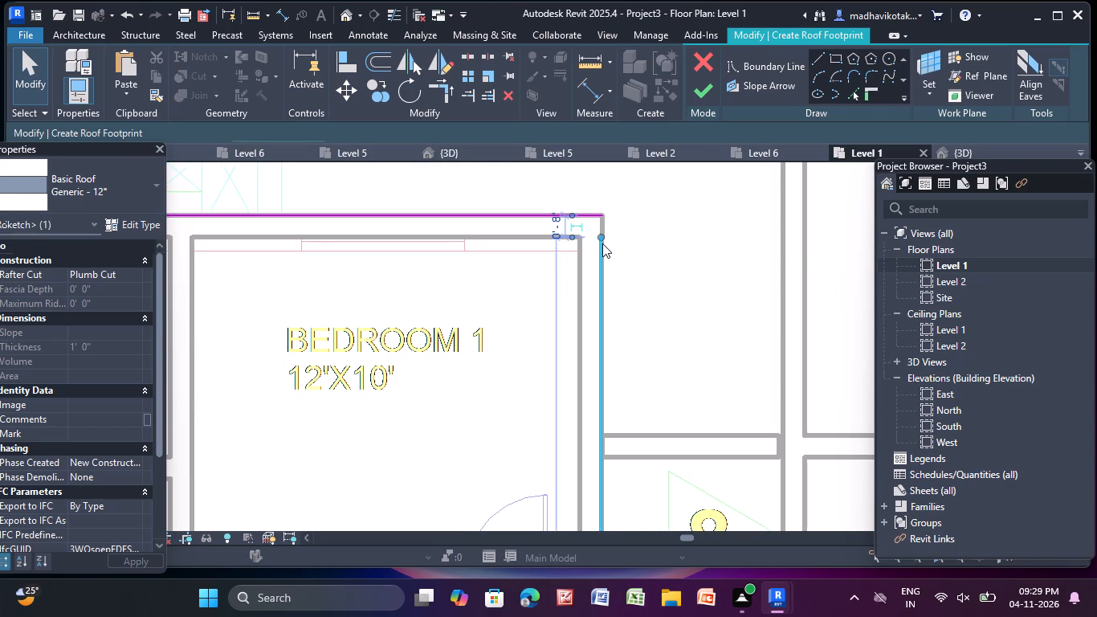
pyautogui.scroll(5, 605, 236)
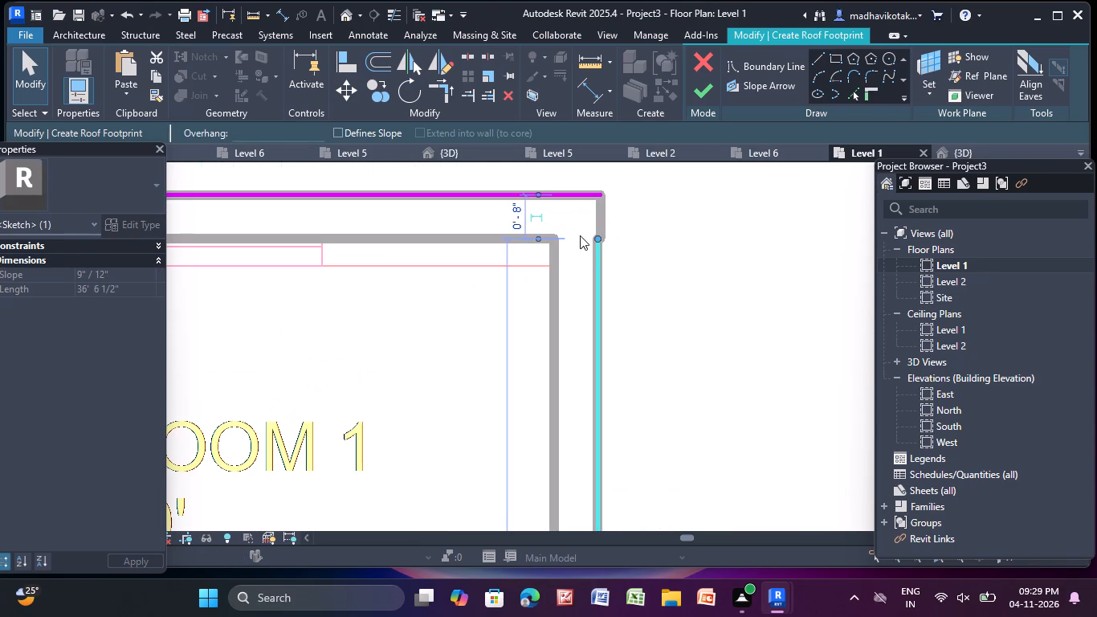
pyautogui.moveTo(599, 234); pyautogui.dragTo(606, 199)
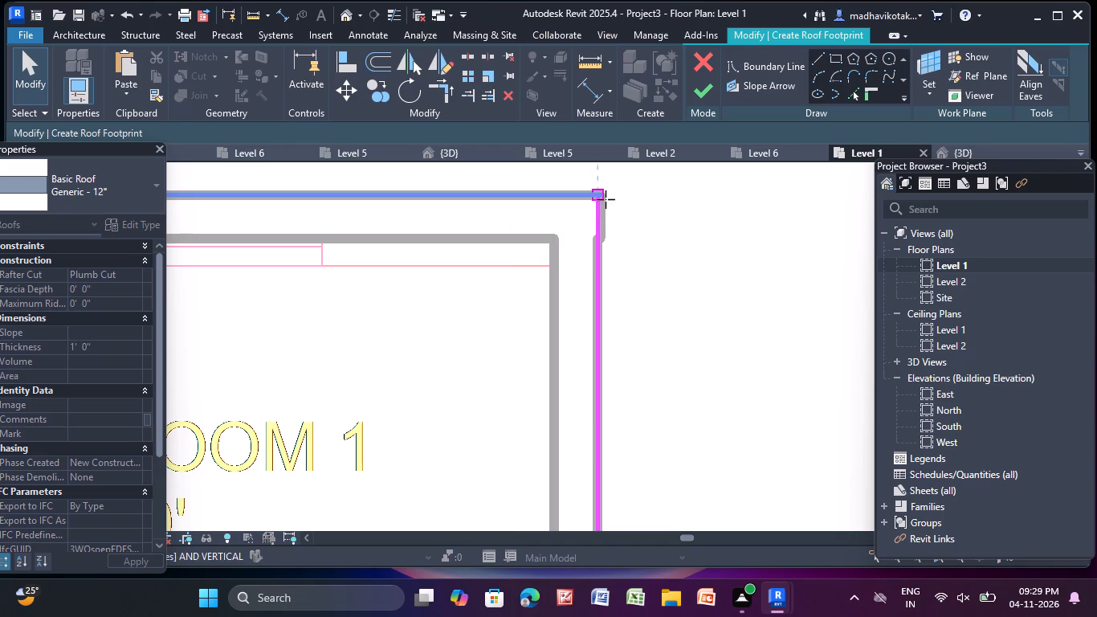
pyautogui.moveTo(606, 199); pyautogui.dragTo(606, 198)
pyautogui.doubleClick(632, 185)
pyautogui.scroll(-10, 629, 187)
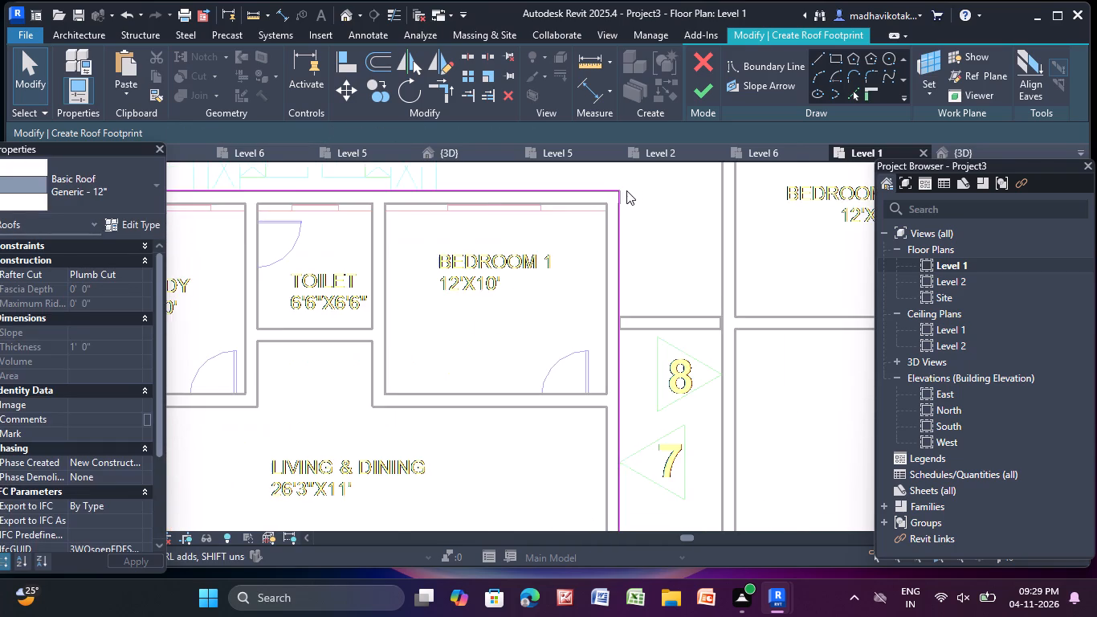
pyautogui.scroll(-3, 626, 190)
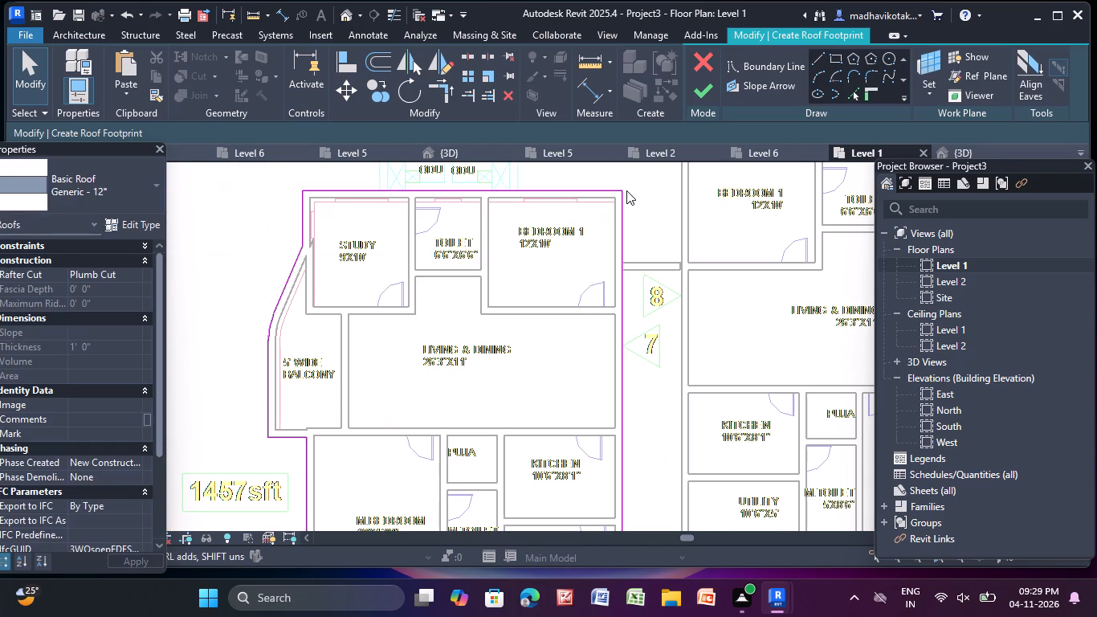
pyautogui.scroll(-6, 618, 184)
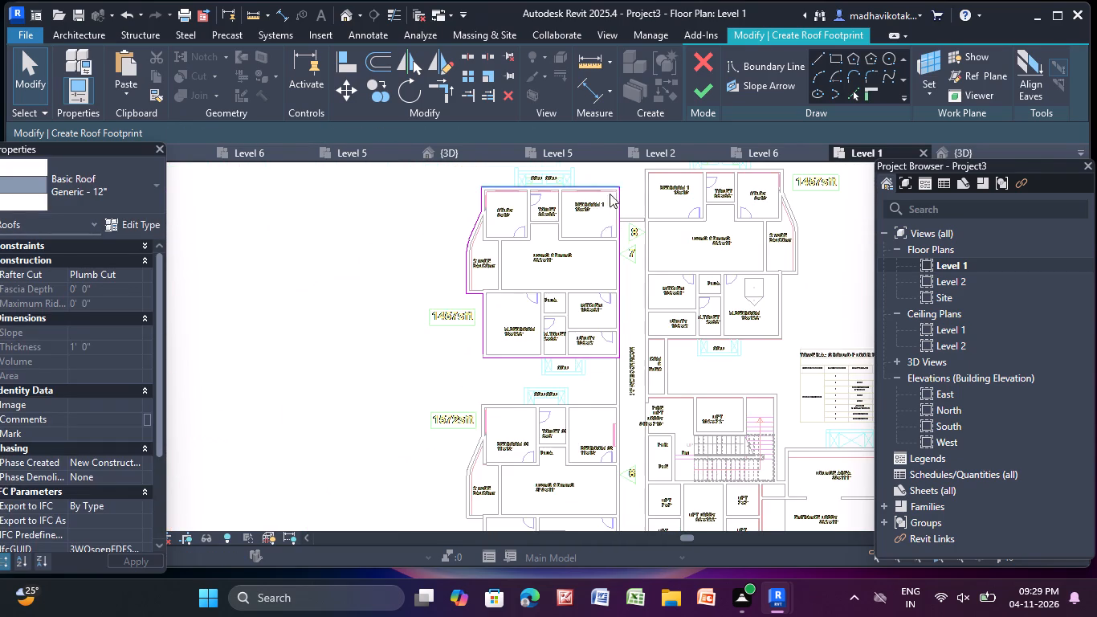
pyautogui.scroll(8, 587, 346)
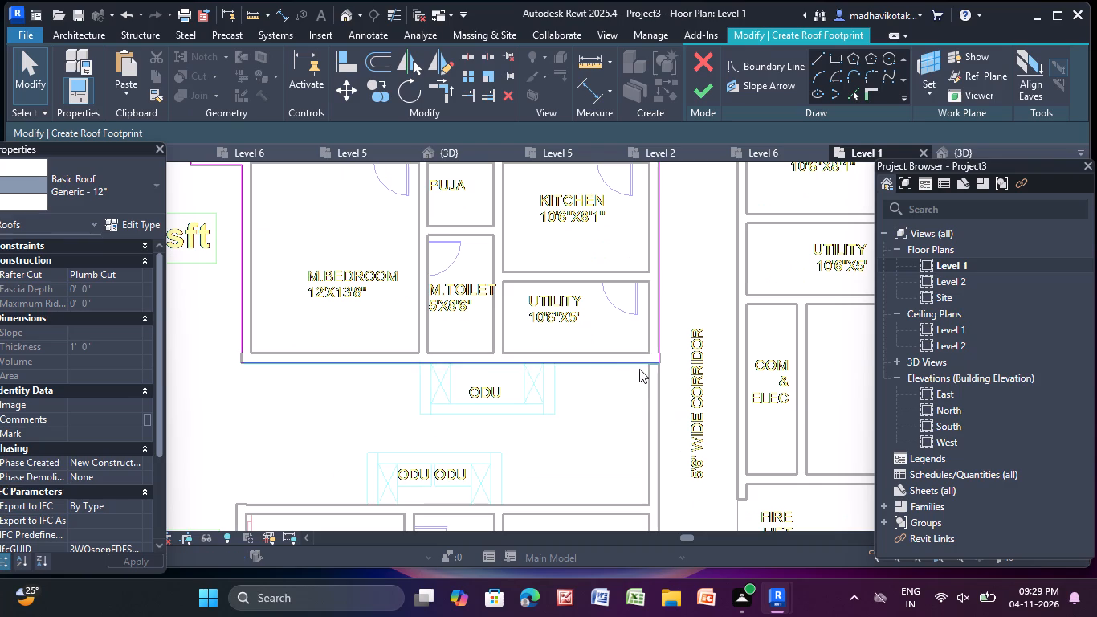
# Extend the lower end of the boundary line beside the master bedroom to meet the boundary line below the bedroom.
pyautogui.scroll(8, 644, 343)
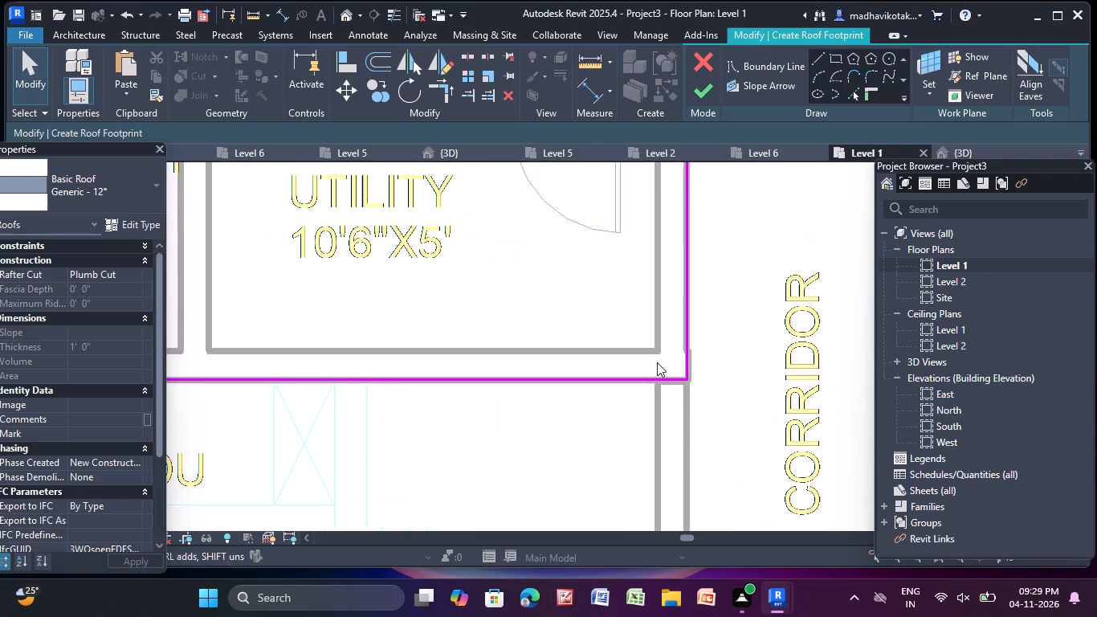
pyautogui.scroll(4, 684, 351)
pyautogui.scroll(-10, 687, 346)
pyautogui.moveTo(466, 414); pyautogui.dragTo(495, 406, button='middle')
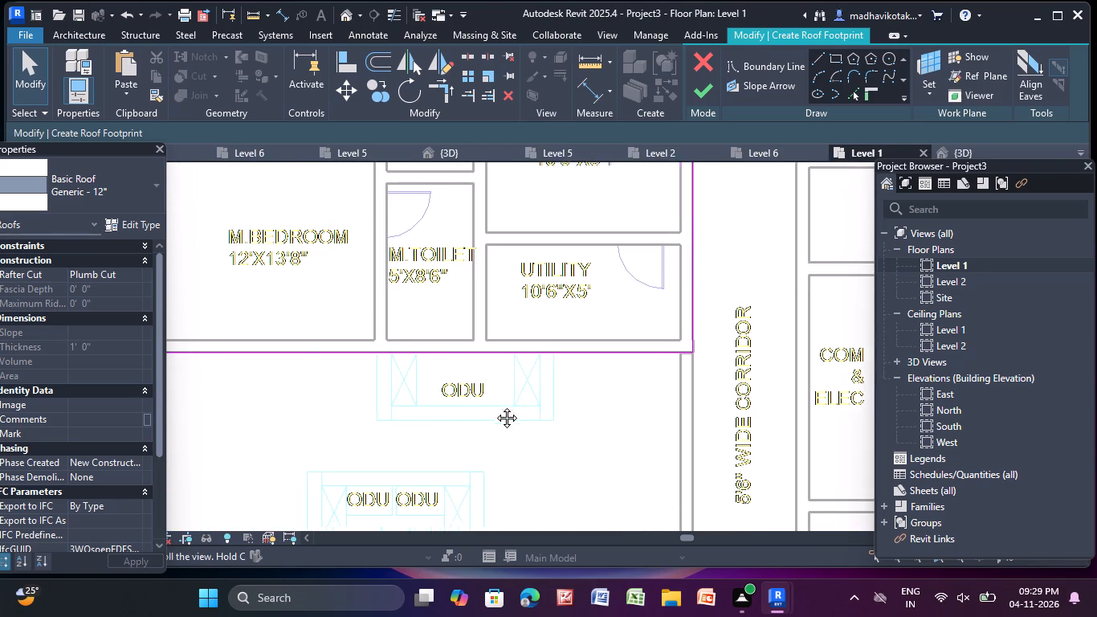
pyautogui.moveTo(495, 406); pyautogui.dragTo(782, 387, button='middle')
pyautogui.scroll(4, 303, 361)
pyautogui.scroll(4, 525, 141)
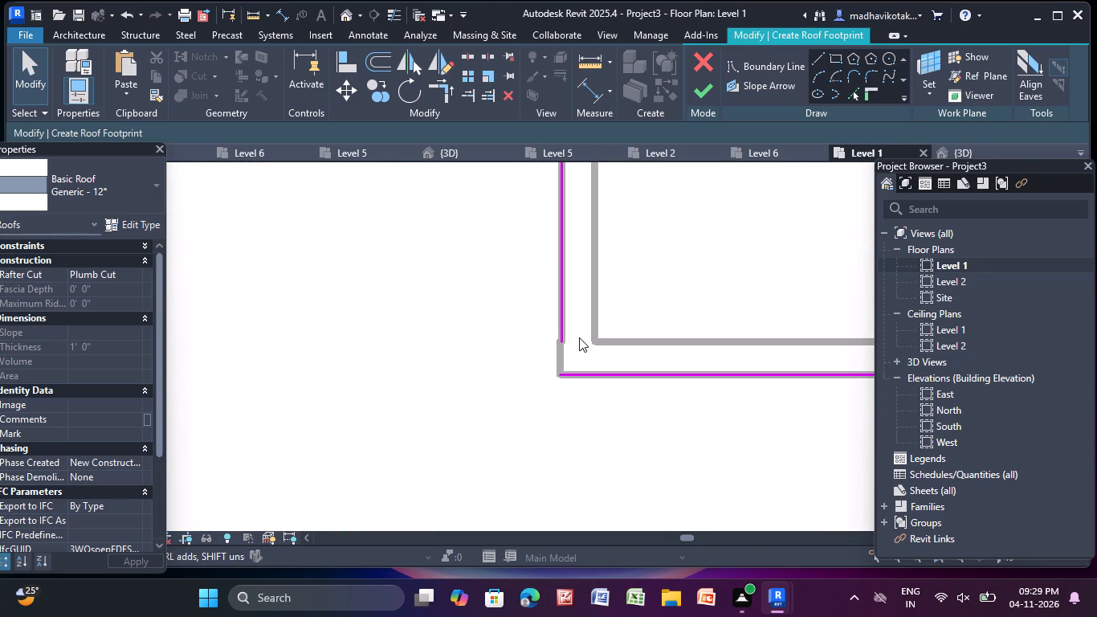
pyautogui.moveTo(573, 329); pyautogui.dragTo(418, 151, button='middle')
pyautogui.moveTo(399, 266); pyautogui.dragTo(369, 383, button='middle')
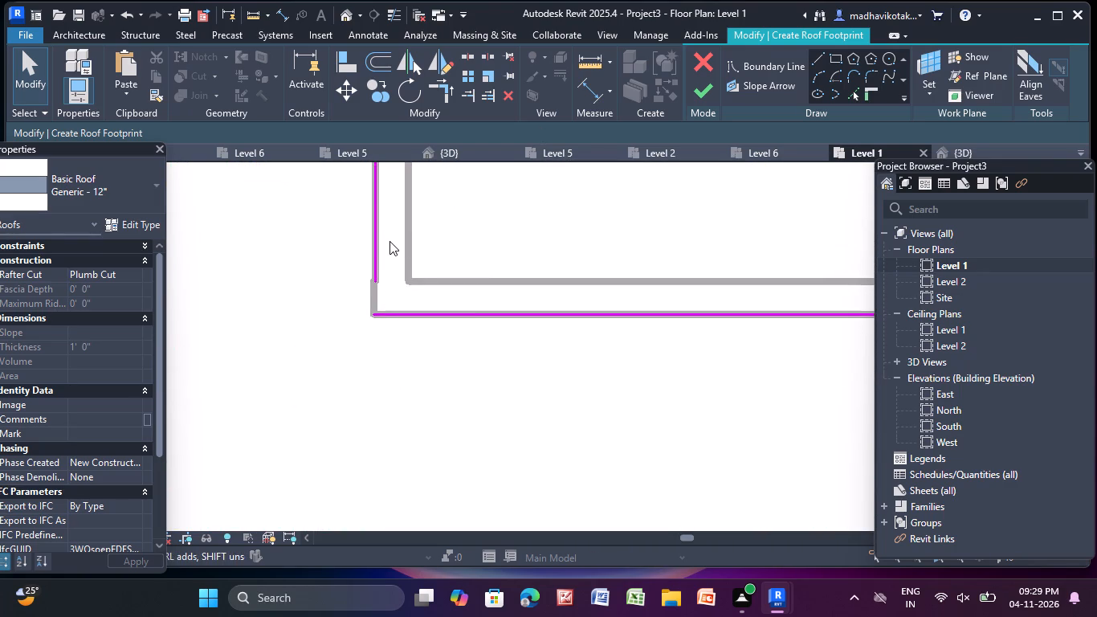
pyautogui.click(381, 242)
pyautogui.scroll(8, 371, 292)
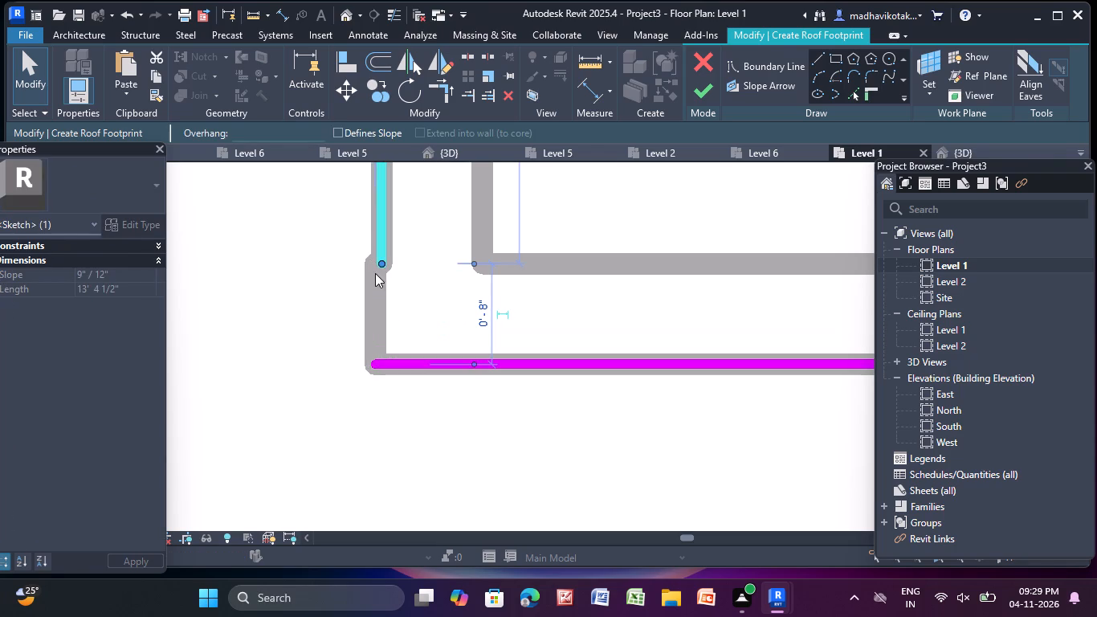
pyautogui.moveTo(381, 260); pyautogui.dragTo(371, 351)
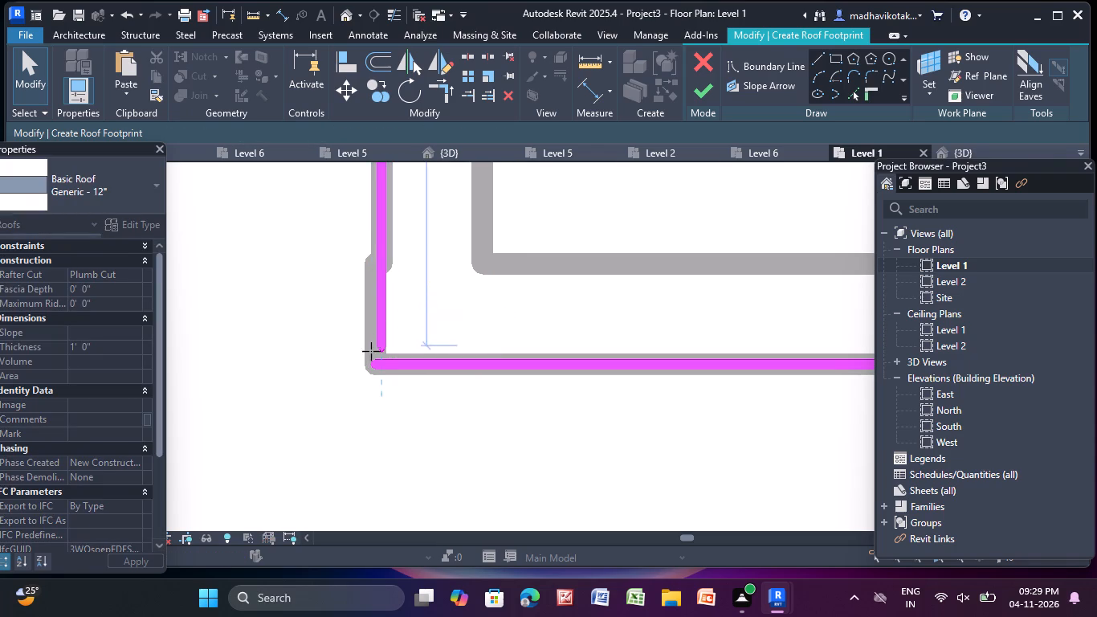
pyautogui.moveTo(371, 351); pyautogui.dragTo(373, 362)
pyautogui.click(332, 334)
pyautogui.scroll(-7, 524, 272)
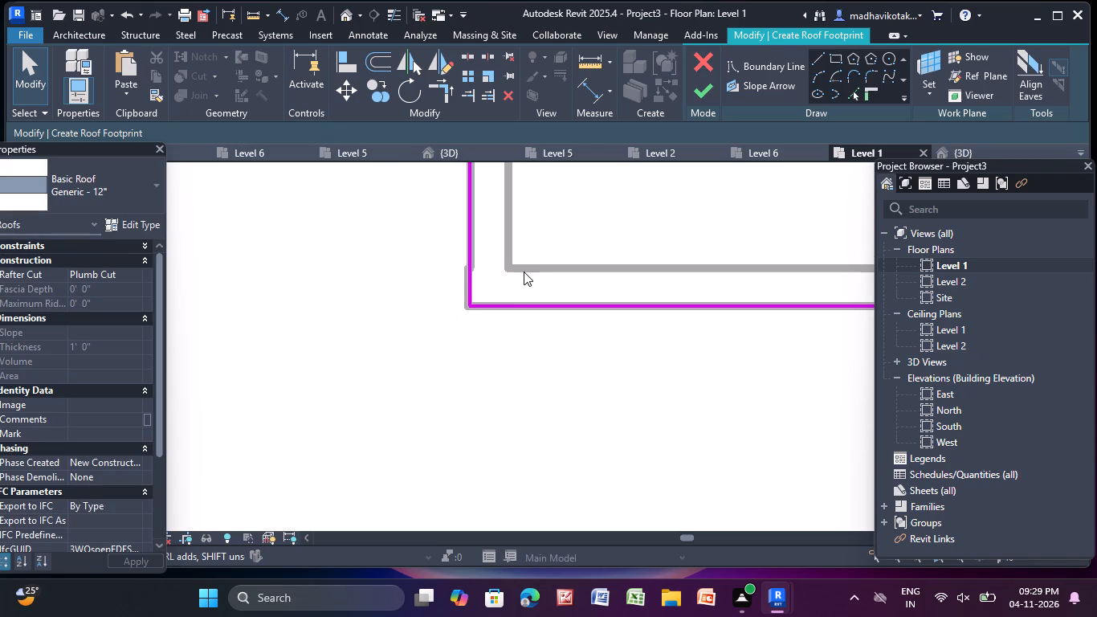
# Finish the footprint sketch to create the roof over the 1457 sft unit.
pyautogui.scroll(-7, 524, 268)
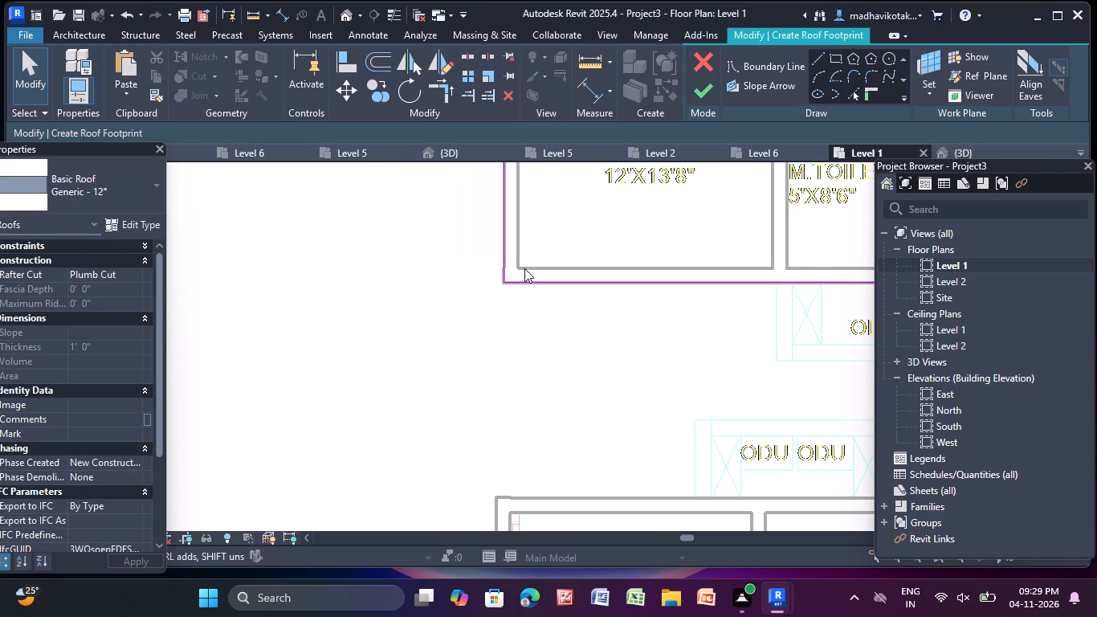
pyautogui.scroll(-9, 524, 268)
pyautogui.moveTo(523, 288); pyautogui.dragTo(522, 288, button='middle')
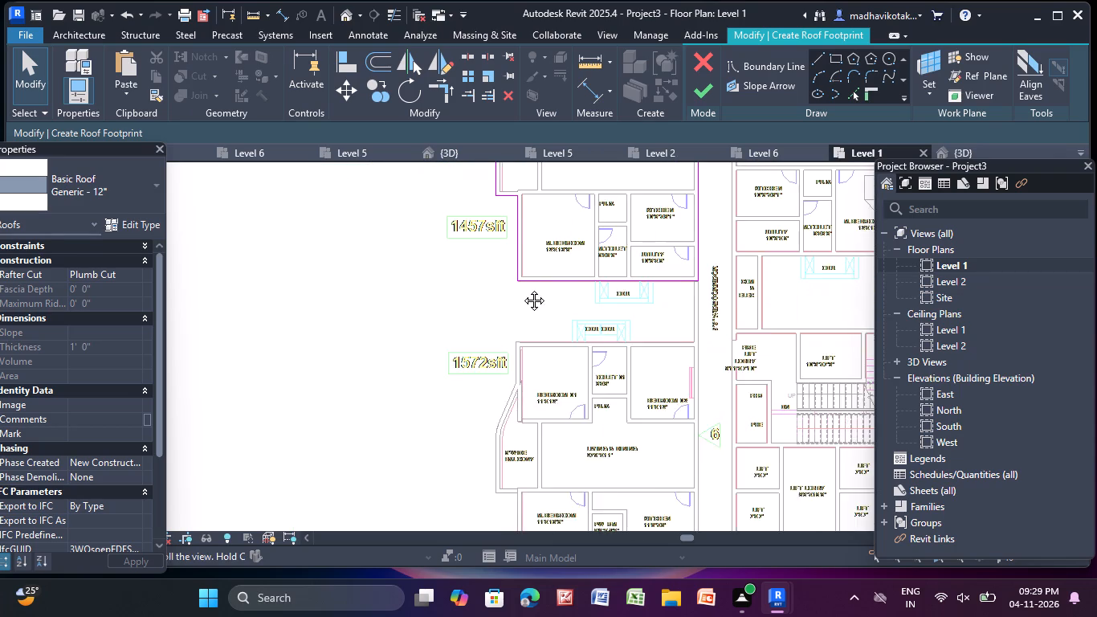
pyautogui.moveTo(522, 288); pyautogui.dragTo(448, 355, button='middle')
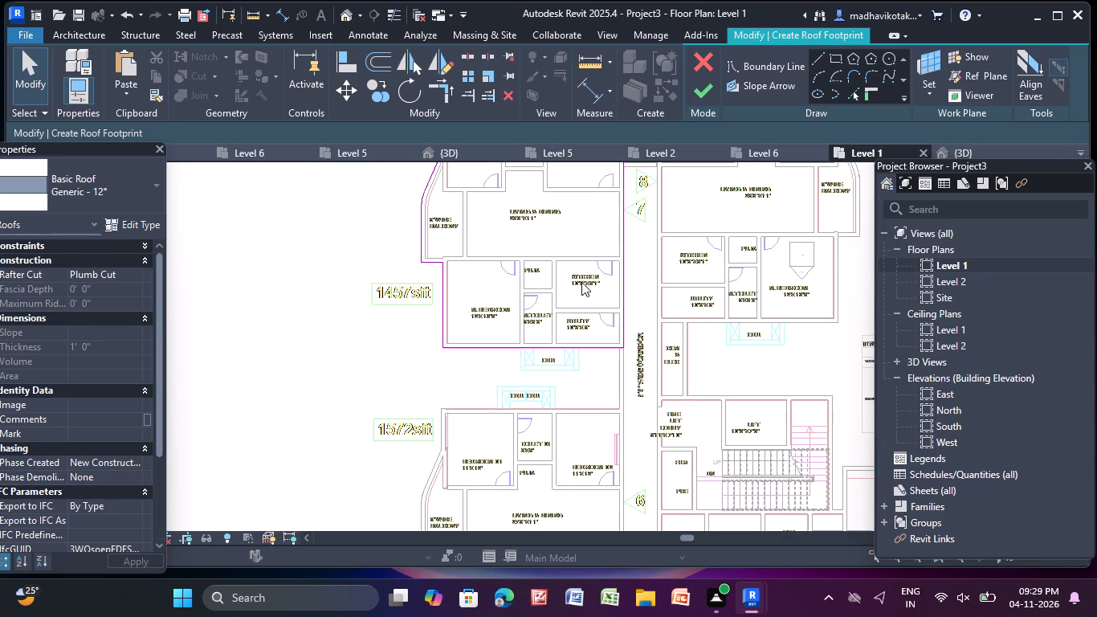
pyautogui.scroll(-2, 585, 276)
pyautogui.moveTo(570, 296); pyautogui.dragTo(535, 394, button='middle')
pyautogui.scroll(4, 504, 231)
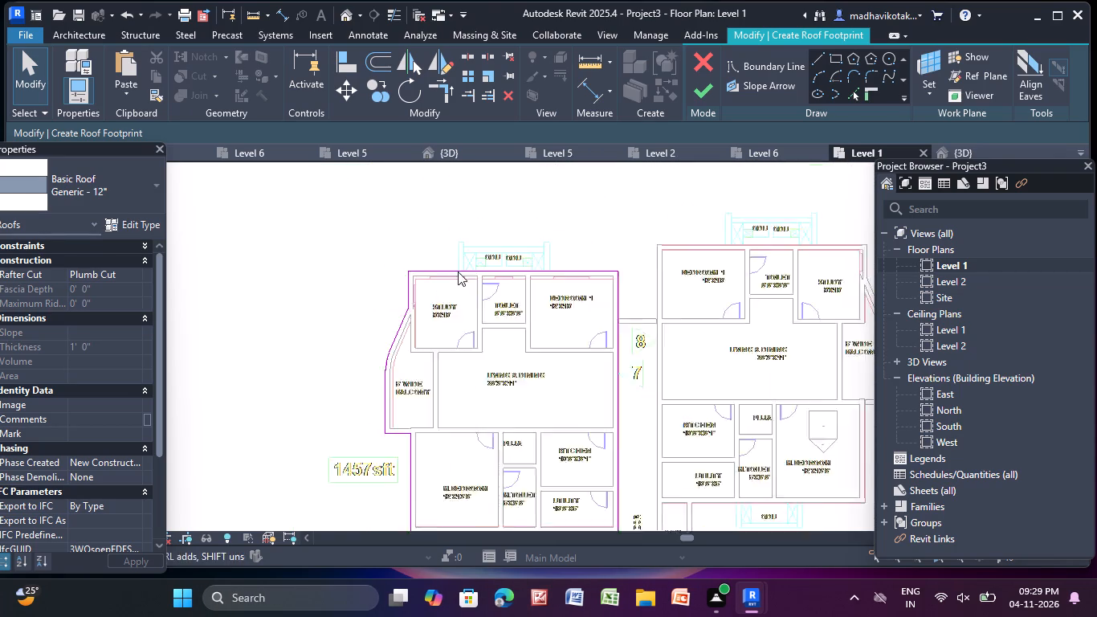
pyautogui.scroll(1, 458, 272)
pyautogui.scroll(2, 402, 316)
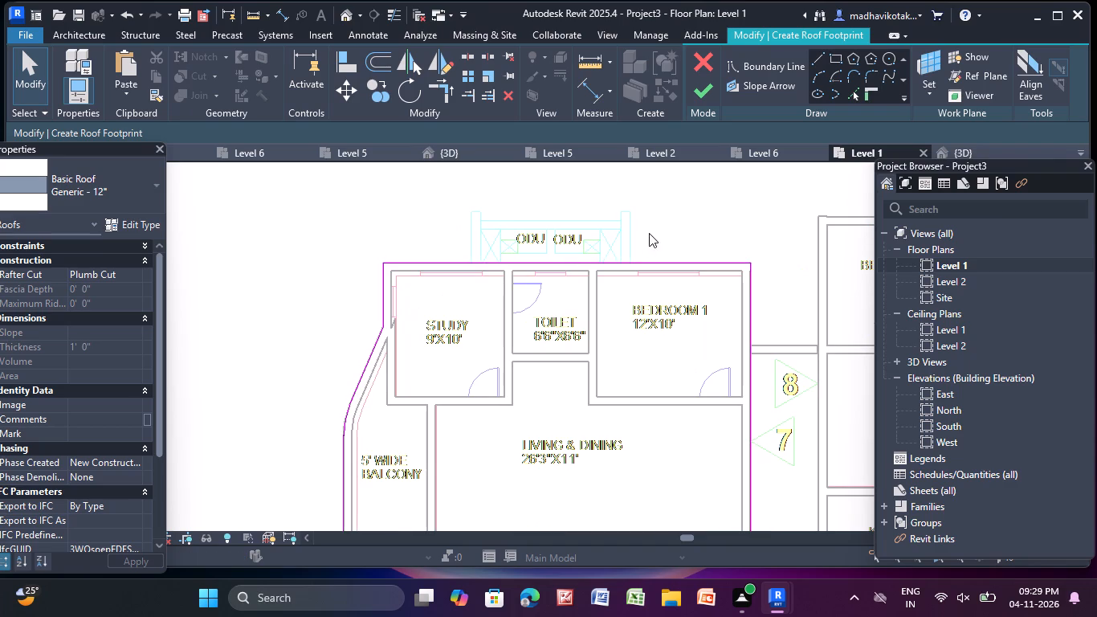
pyautogui.click(702, 96)
pyautogui.click(437, 207)
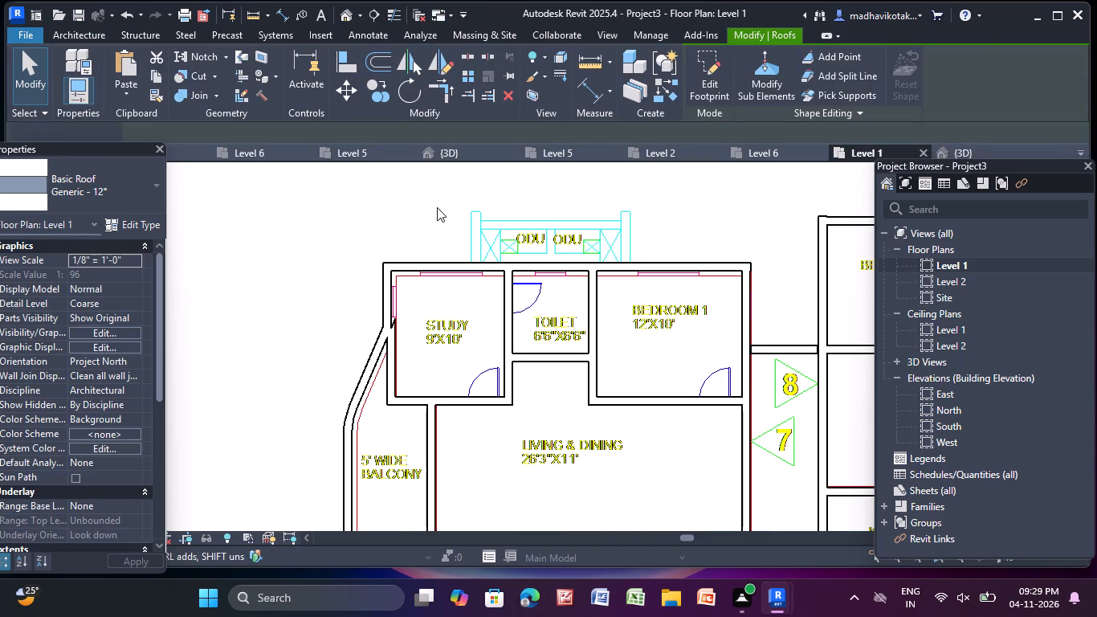
# Start a footprint roof on the 1457 sft unit across the corridor, picking its corridor-side wall, the wall above bedroom 1, toilet and study, and the study's outer side.
pyautogui.scroll(-7, 441, 206)
pyautogui.moveTo(505, 336); pyautogui.dragTo(462, 312, button='middle')
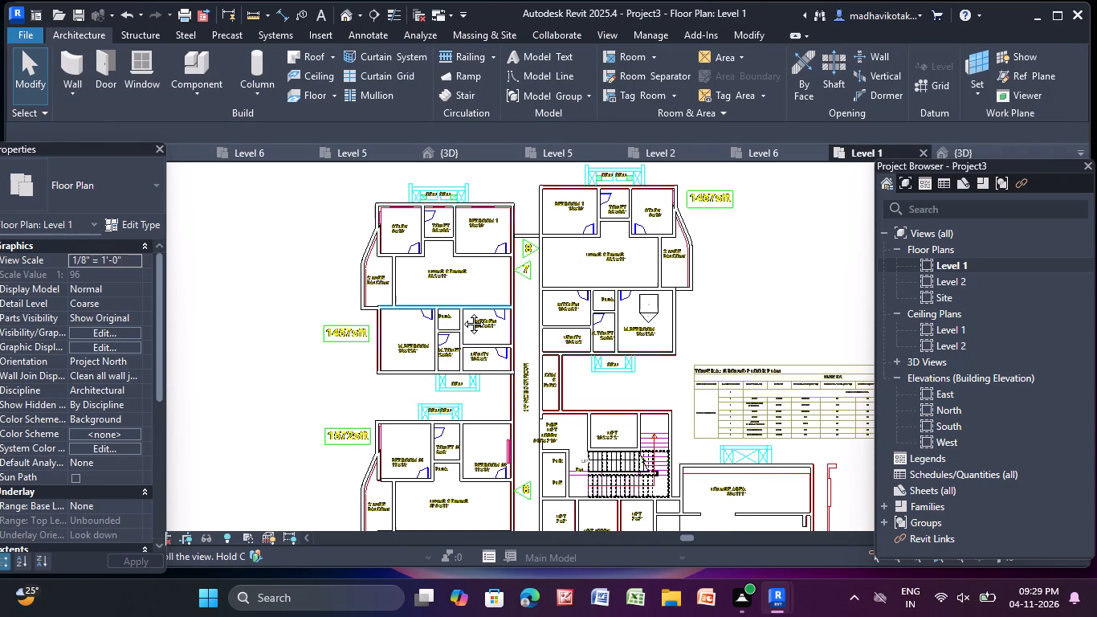
pyautogui.moveTo(462, 312); pyautogui.dragTo(463, 308, button='middle')
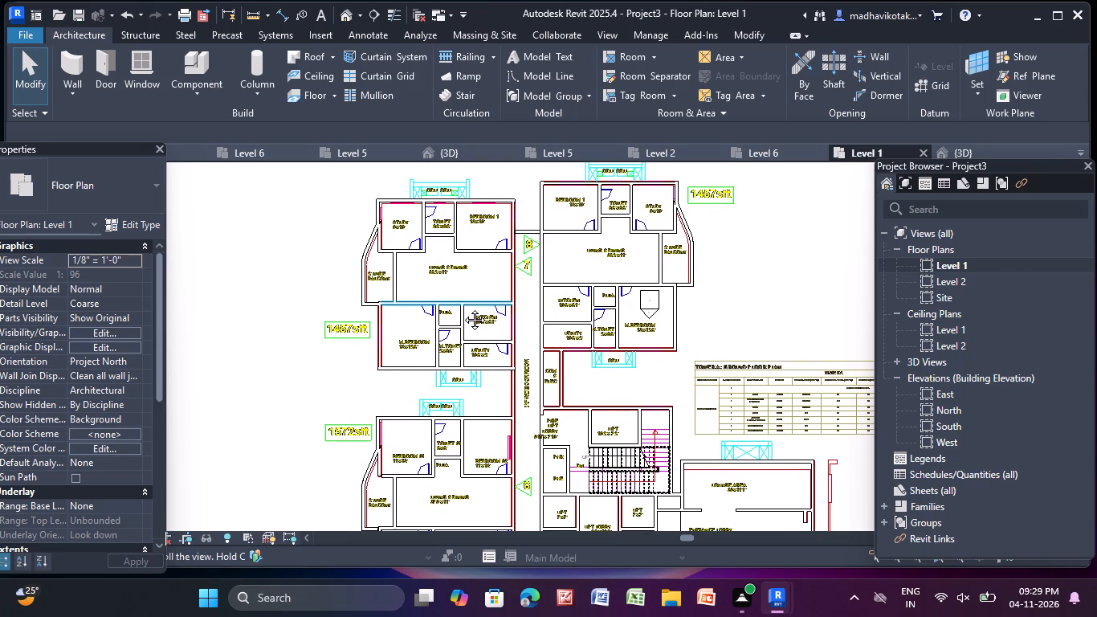
pyautogui.moveTo(463, 308); pyautogui.dragTo(464, 305, button='middle')
pyautogui.scroll(1, 510, 296)
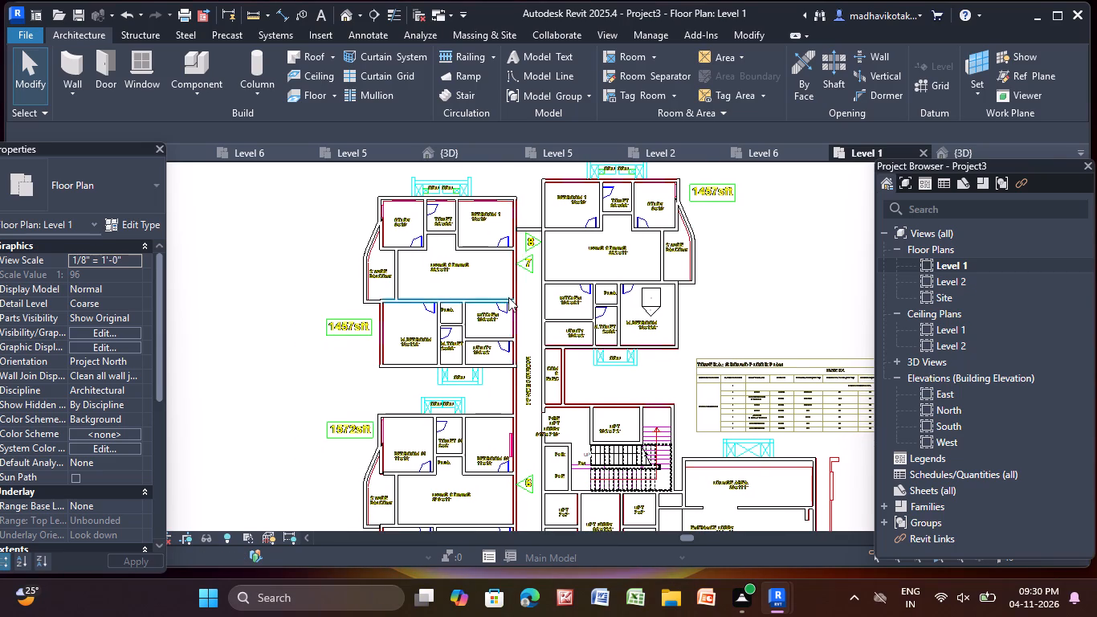
pyautogui.scroll(3, 494, 332)
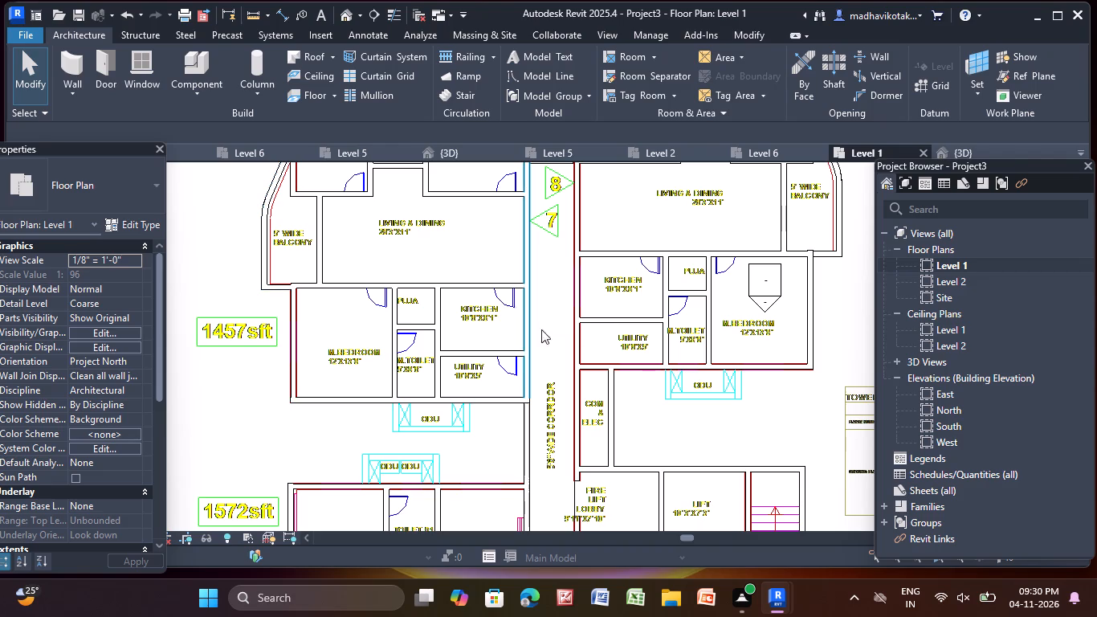
pyautogui.moveTo(680, 295); pyautogui.dragTo(457, 403, button='middle')
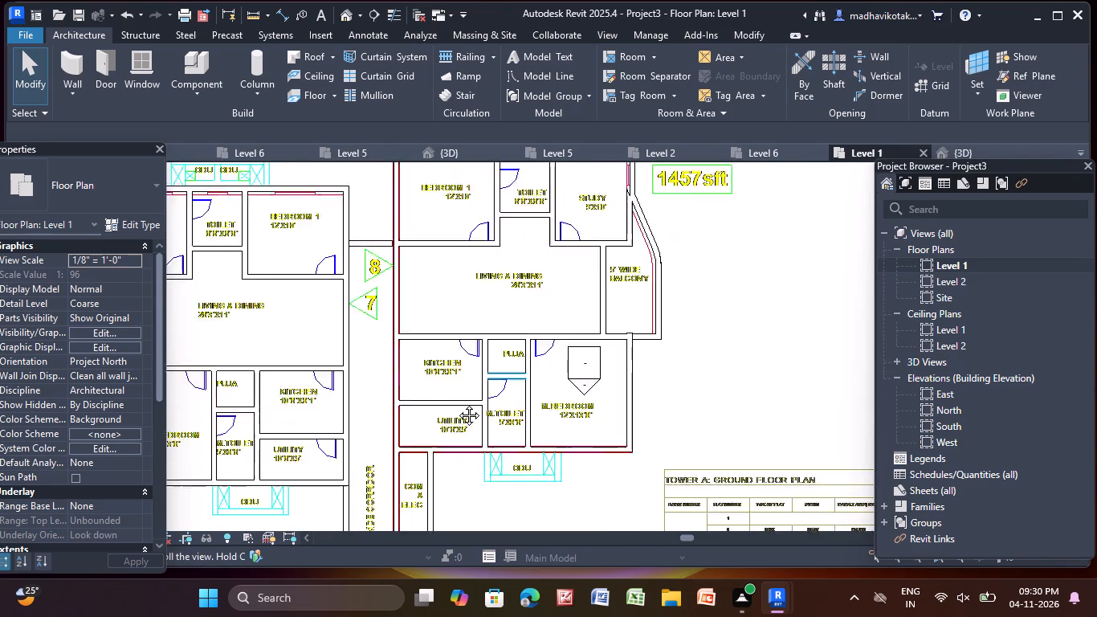
pyautogui.moveTo(457, 403); pyautogui.dragTo(453, 405, button='middle')
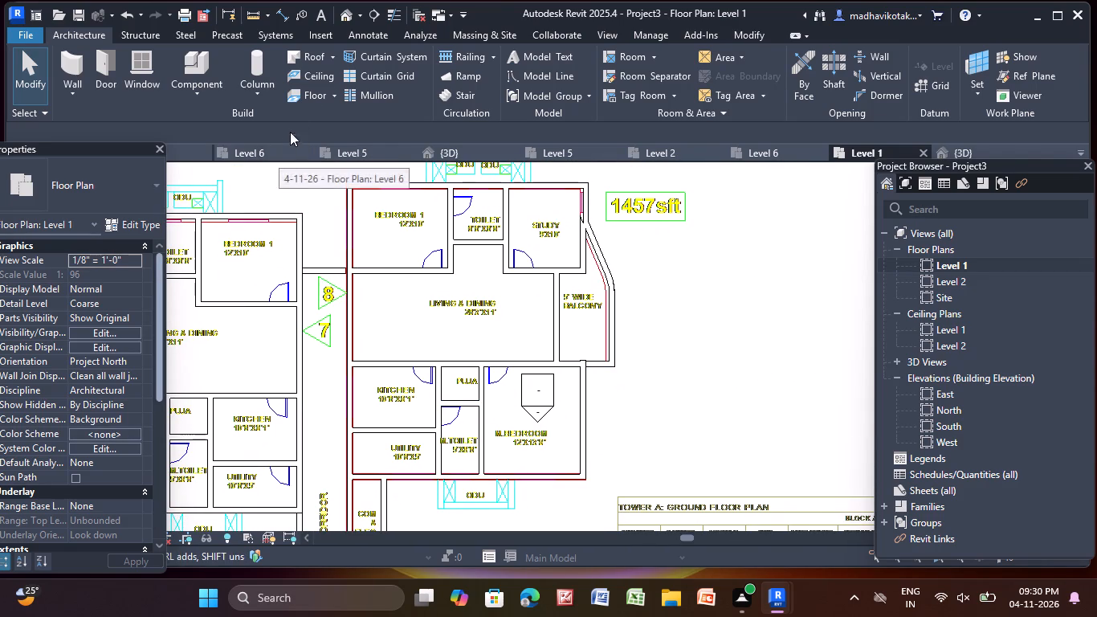
pyautogui.click(314, 61)
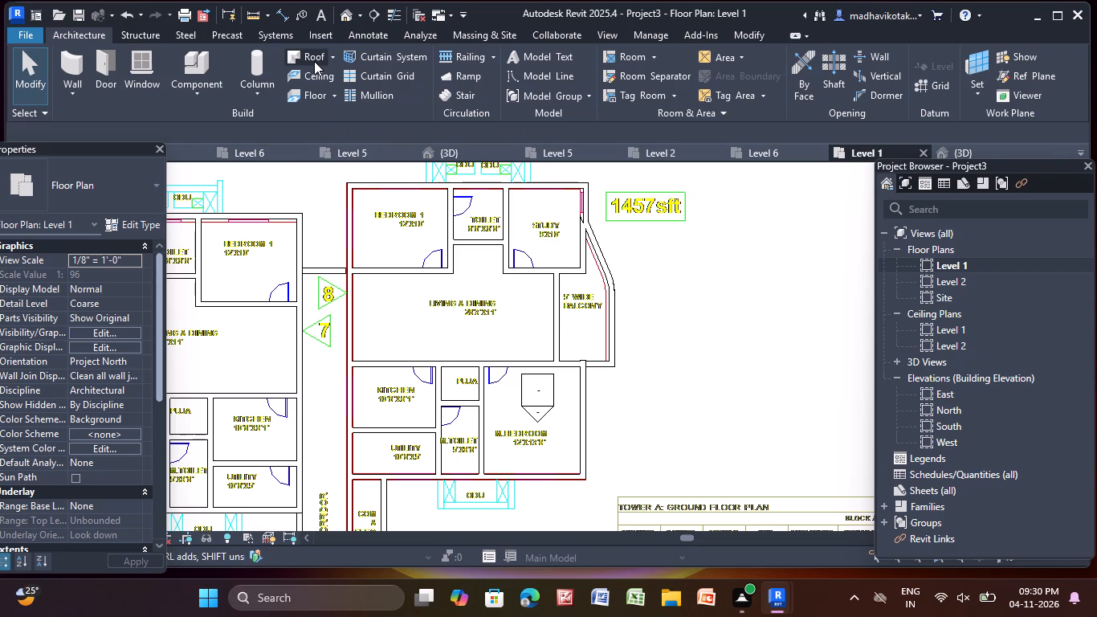
pyautogui.click(545, 330)
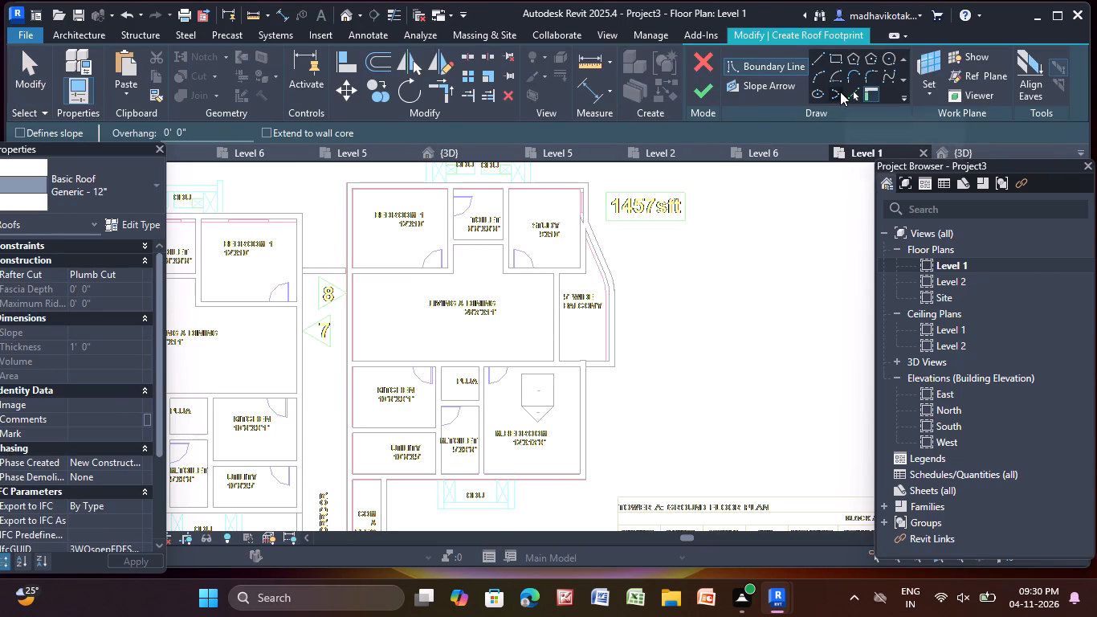
pyautogui.click(840, 92)
pyautogui.click(851, 88)
pyautogui.click(852, 88)
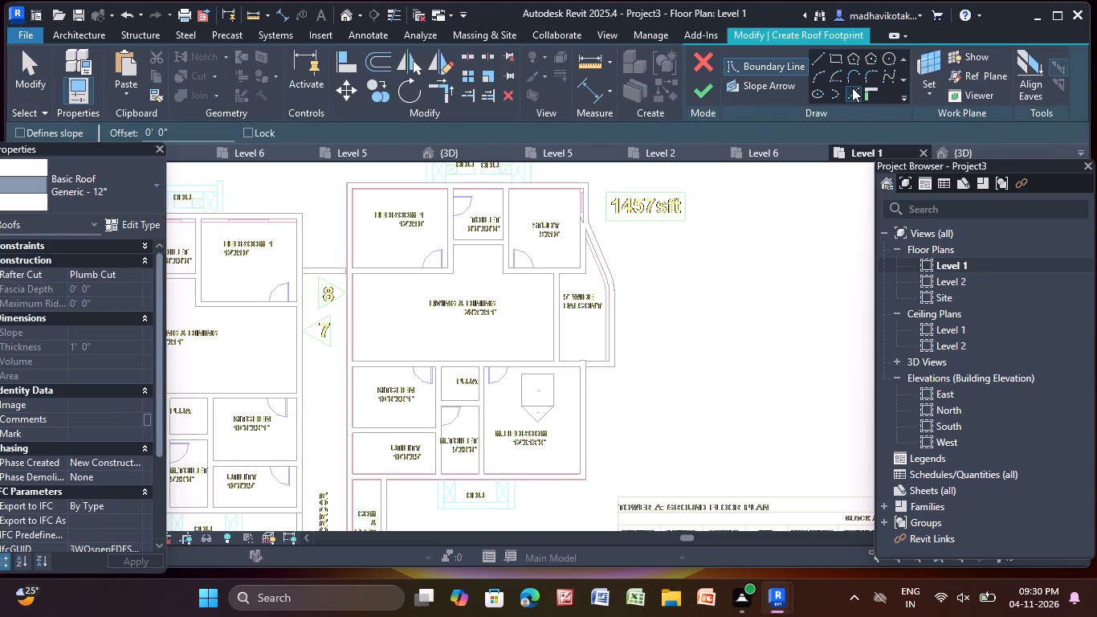
pyautogui.click(343, 387)
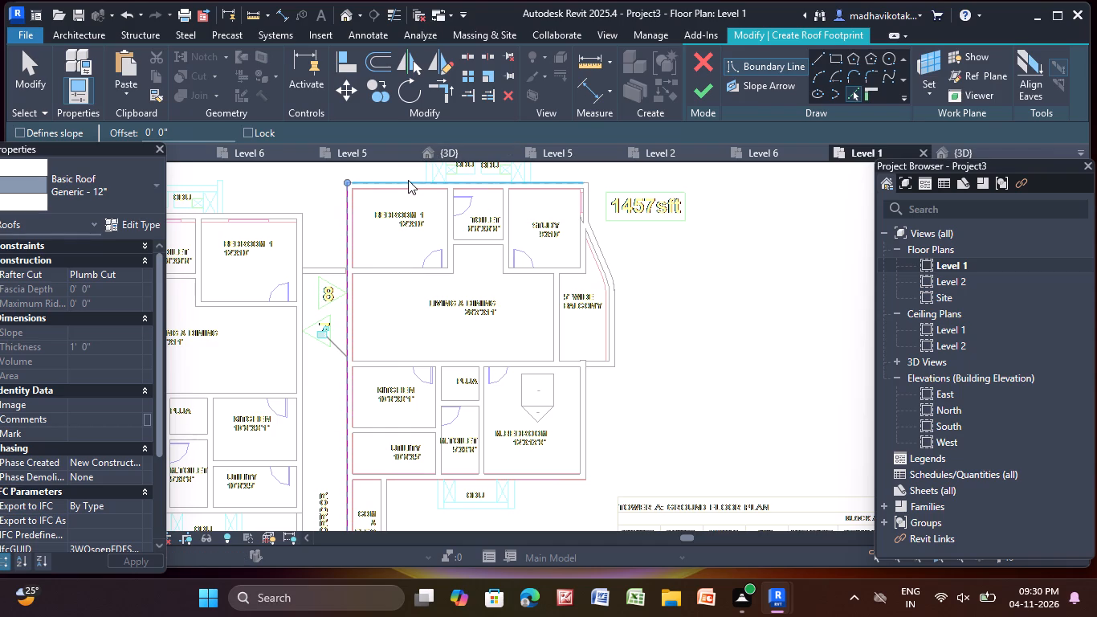
pyautogui.click(408, 180)
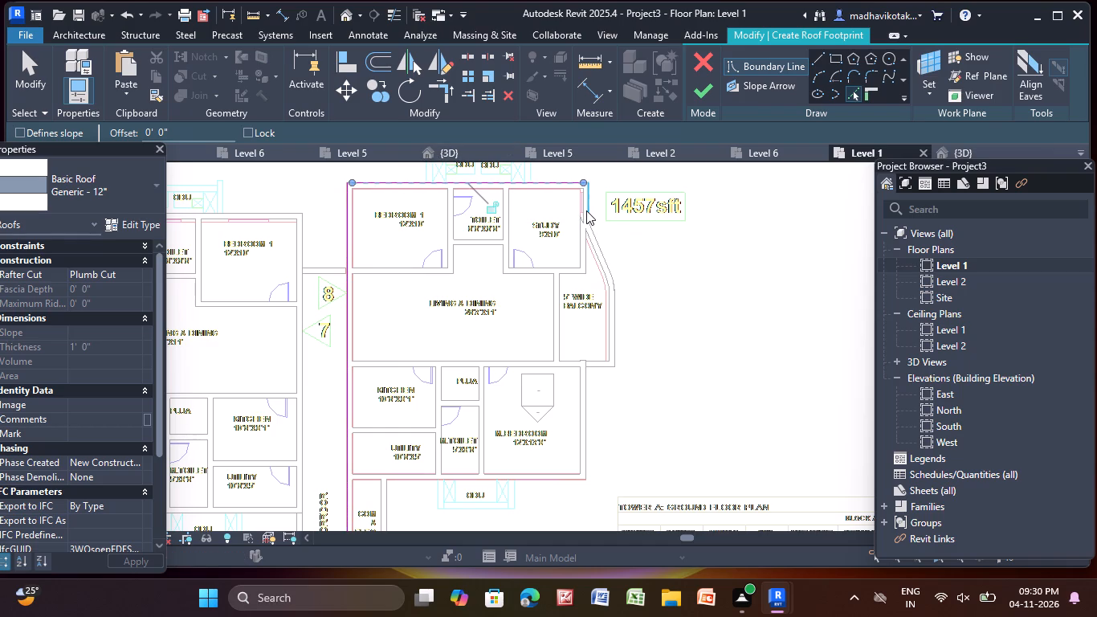
pyautogui.click(587, 210)
# Trace roof boundary lines along the balcony's outer edge: the straight side, the curved corner and the slanted part up to the study.
pyautogui.click(593, 233)
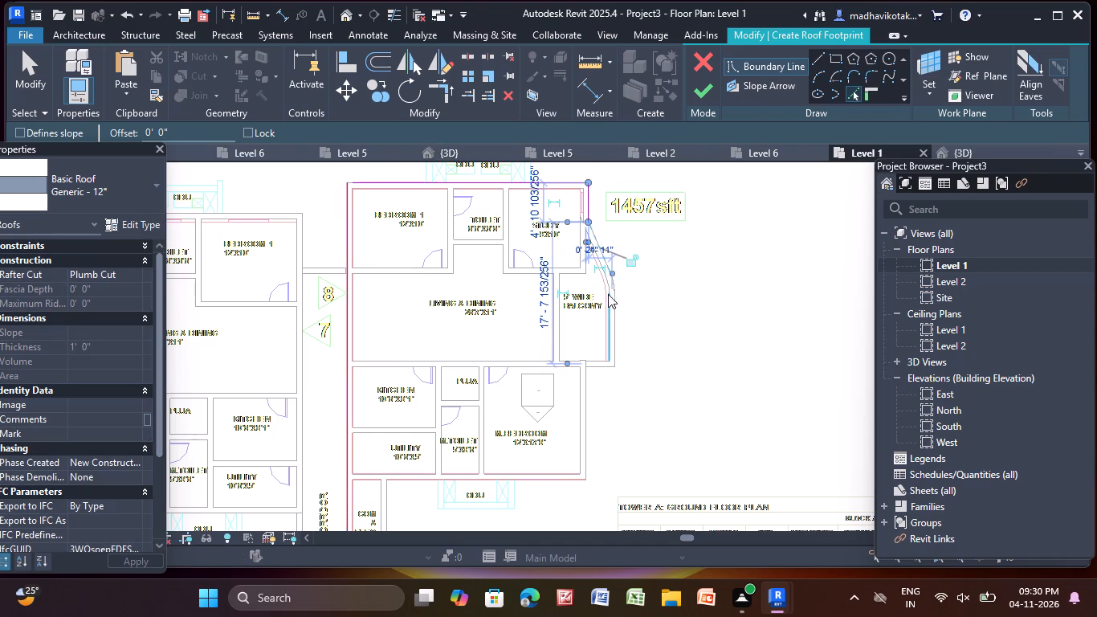
pyautogui.scroll(10, 620, 303)
pyautogui.click(602, 284)
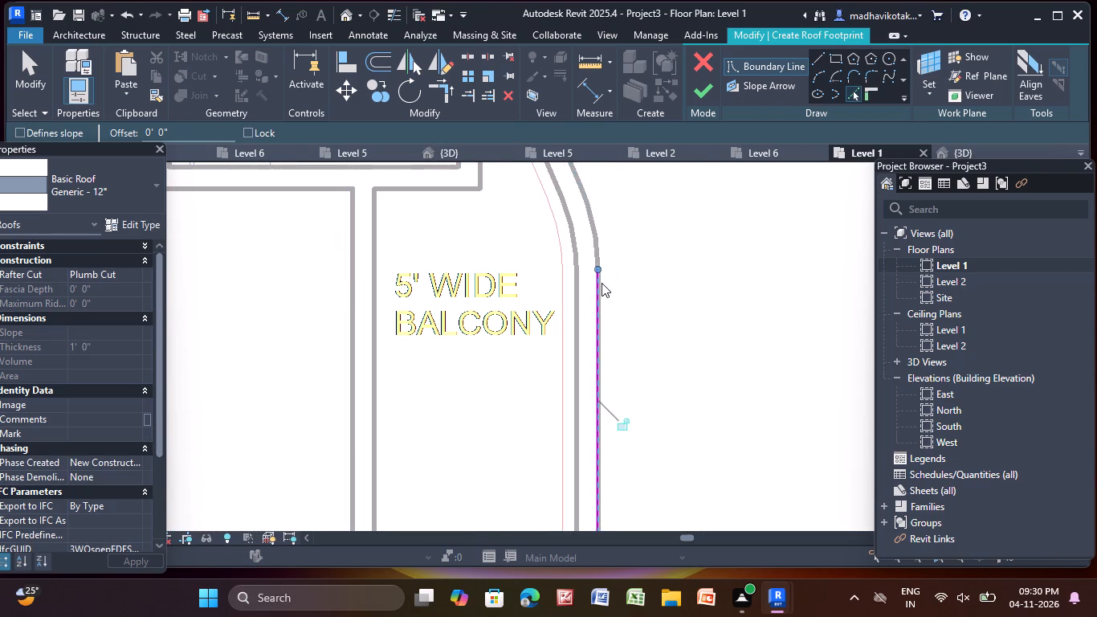
pyautogui.scroll(-3, 601, 281)
pyautogui.moveTo(601, 281); pyautogui.dragTo(576, 514, button='middle')
pyautogui.scroll(3, 584, 490)
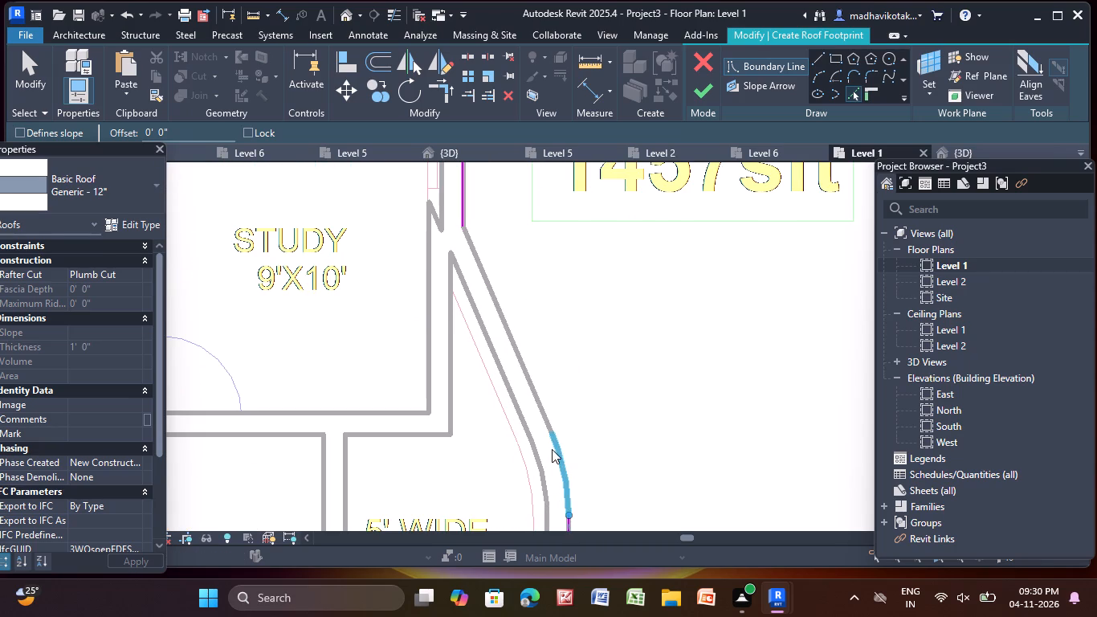
pyautogui.click(551, 447)
pyautogui.click(529, 367)
pyautogui.scroll(-2, 529, 367)
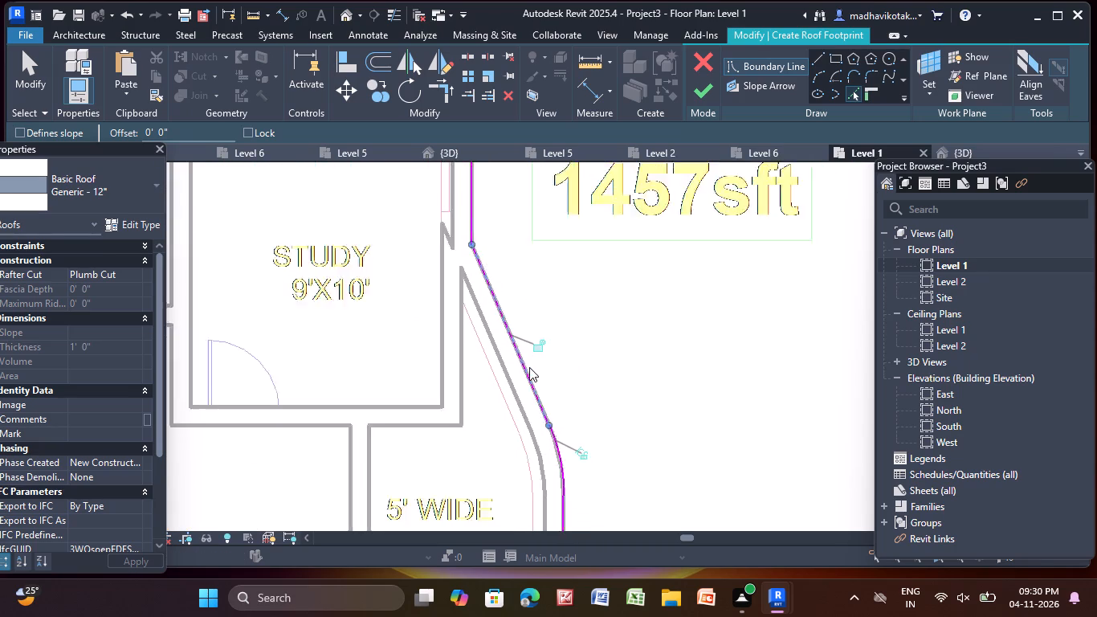
pyautogui.scroll(-3, 529, 367)
# Trace roof boundary lines under the balcony, along the master bedroom's outer side wall, and below the utility, toilet and master bedroom.
pyautogui.moveTo(531, 365); pyautogui.dragTo(695, 1, button='middle')
pyautogui.scroll(5, 684, 272)
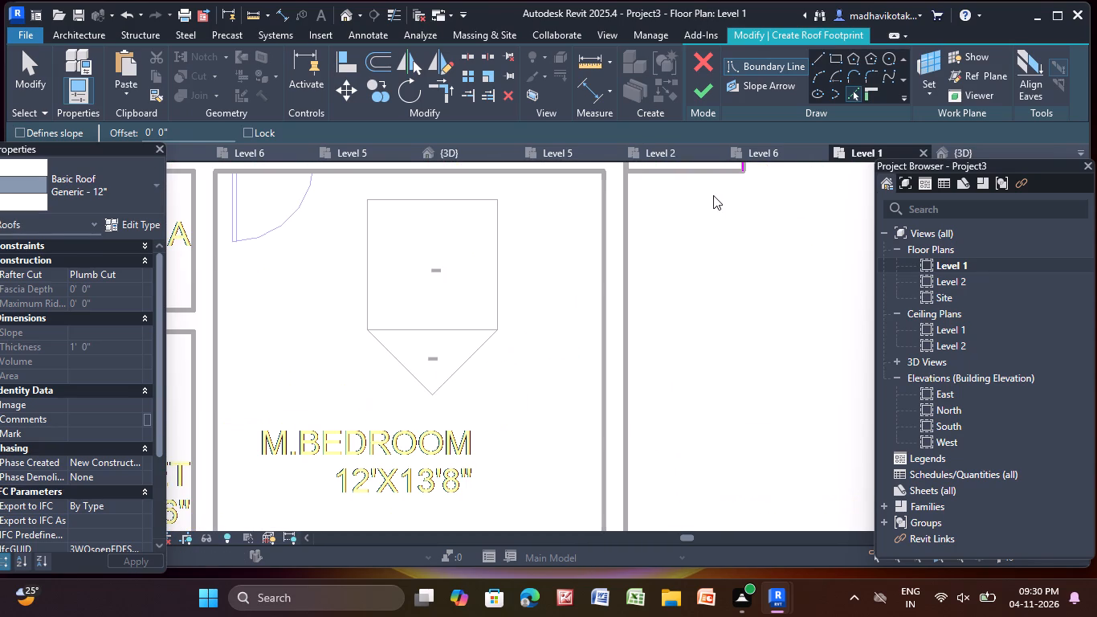
pyautogui.click(720, 172)
pyautogui.scroll(-5, 691, 281)
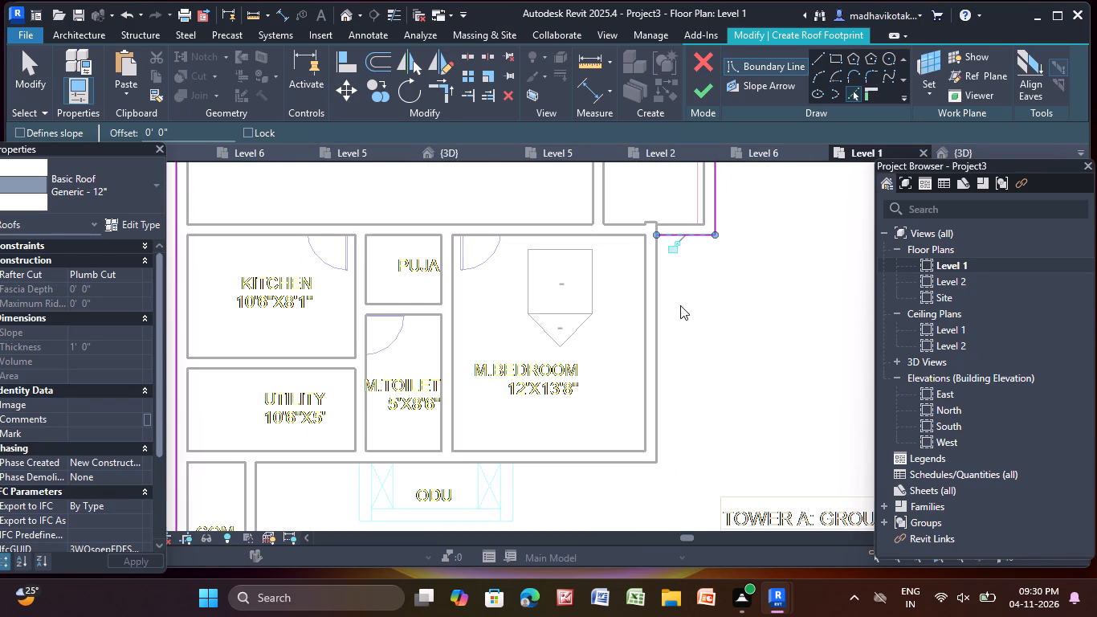
pyautogui.scroll(-1, 677, 300)
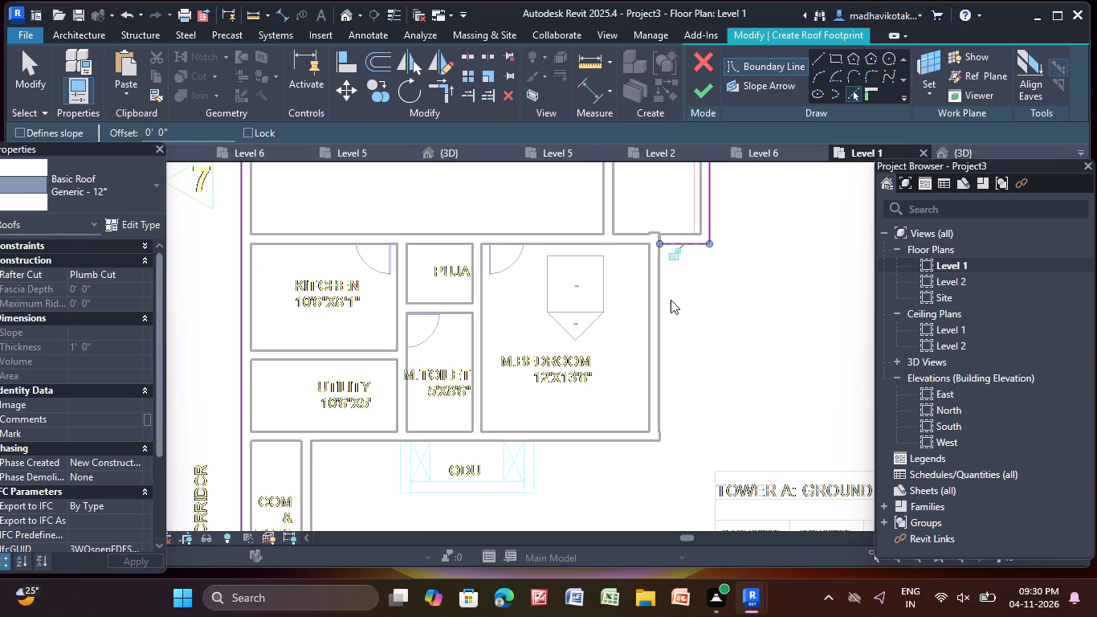
pyautogui.click(663, 300)
pyautogui.scroll(3, 536, 467)
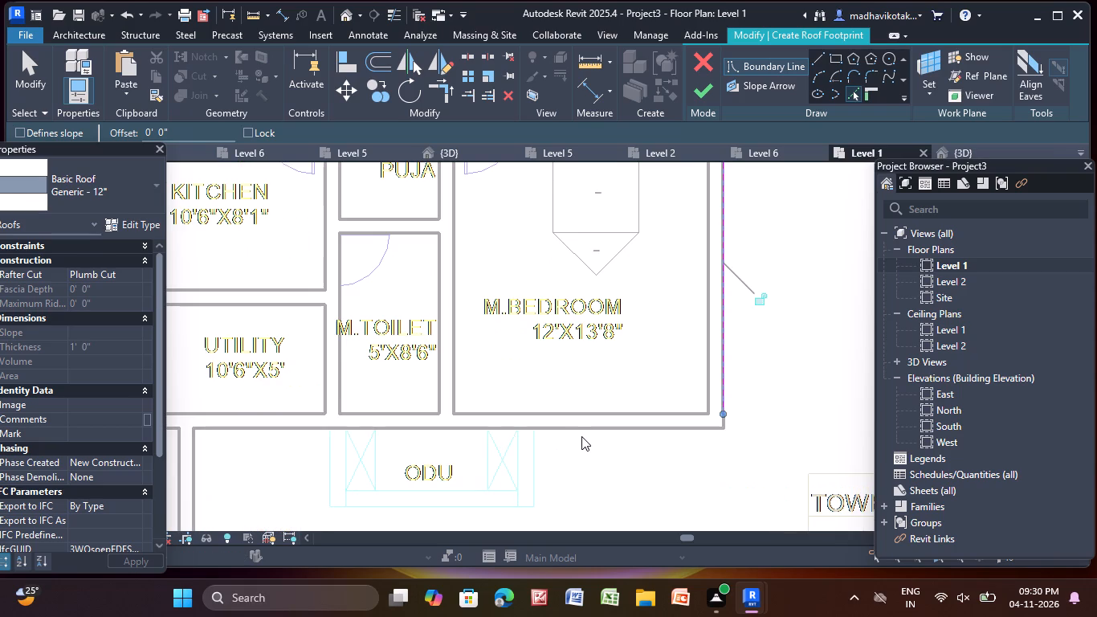
pyautogui.click(583, 434)
pyautogui.scroll(-5, 583, 434)
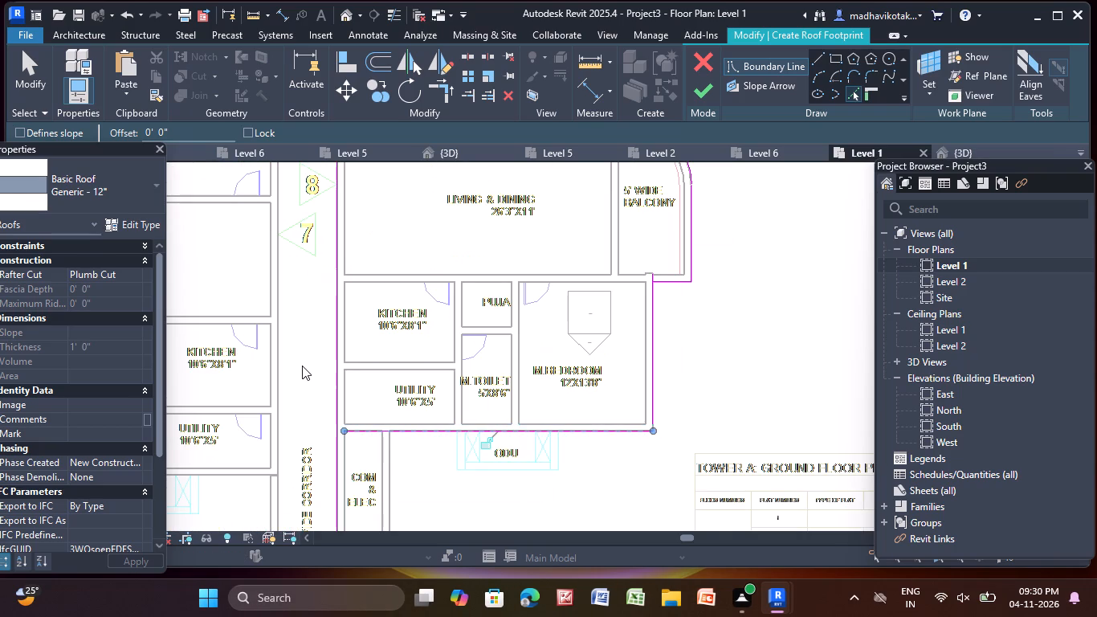
pyautogui.moveTo(304, 362); pyautogui.dragTo(525, 291, button='middle')
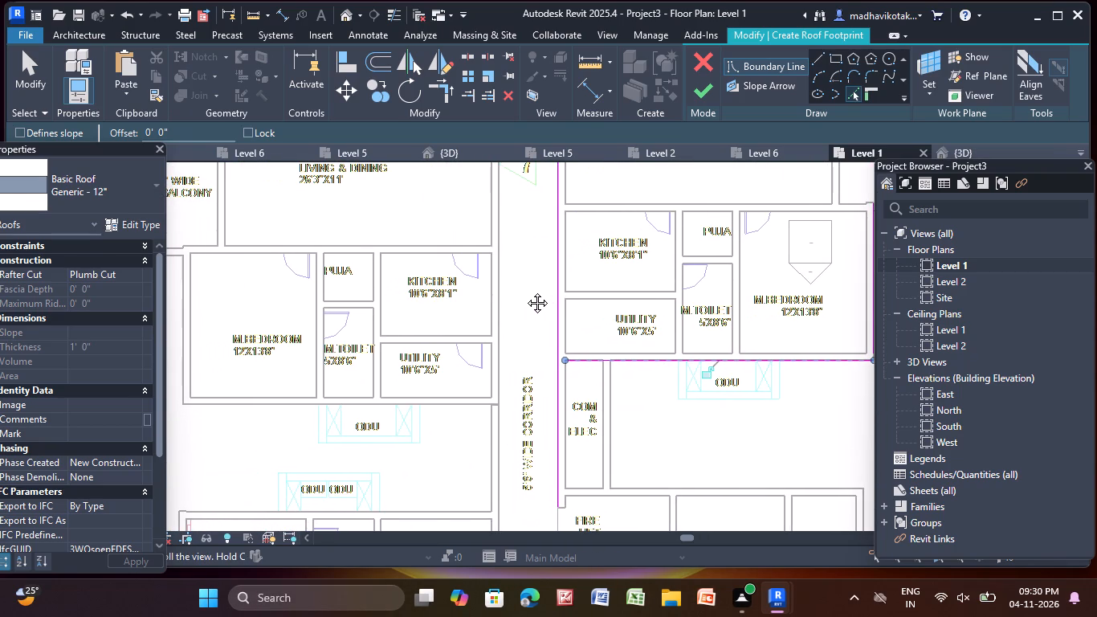
pyautogui.moveTo(525, 291); pyautogui.dragTo(429, 575, button='middle')
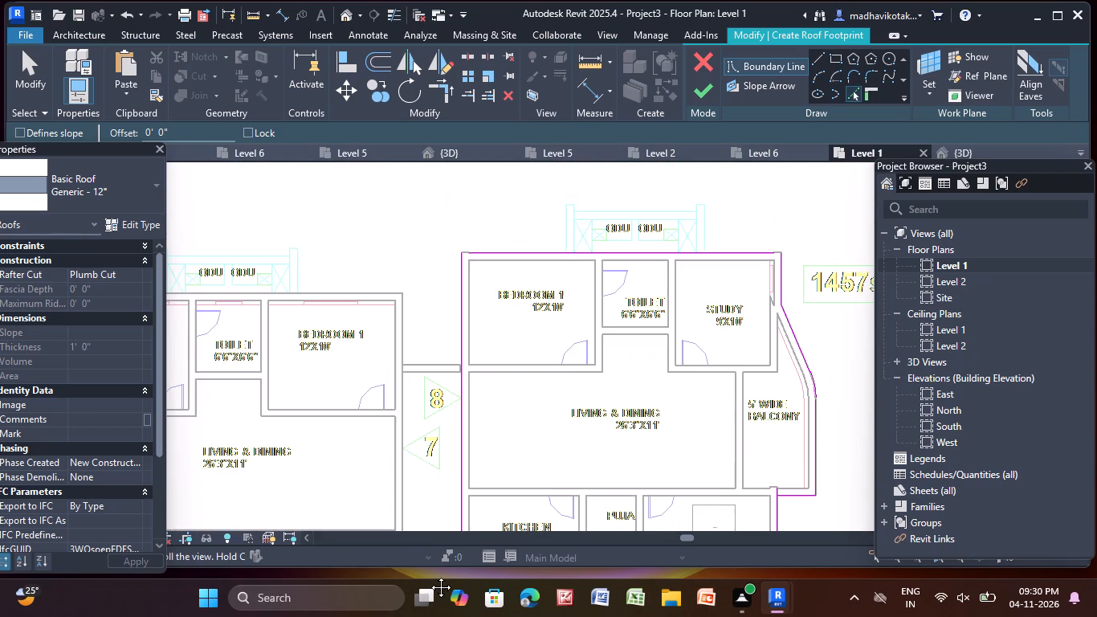
# Shorten the corridor-side roof boundary line so it ends at the boundary line below the utility room.
pyautogui.moveTo(429, 575); pyautogui.dragTo(459, 529, button='middle')
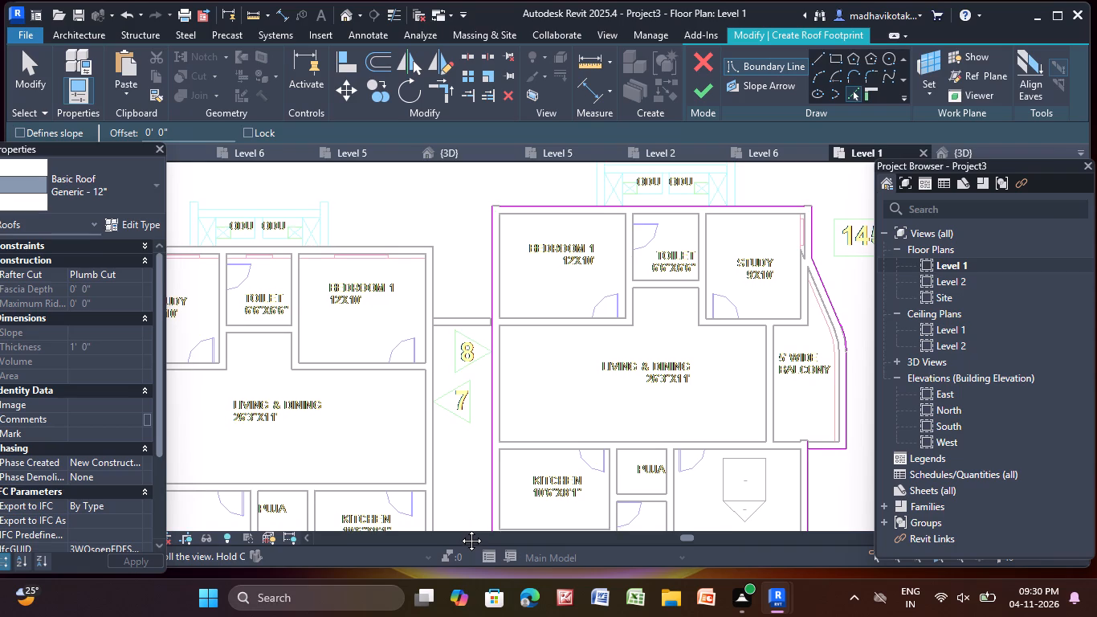
pyautogui.moveTo(459, 529); pyautogui.dragTo(463, 514, button='middle')
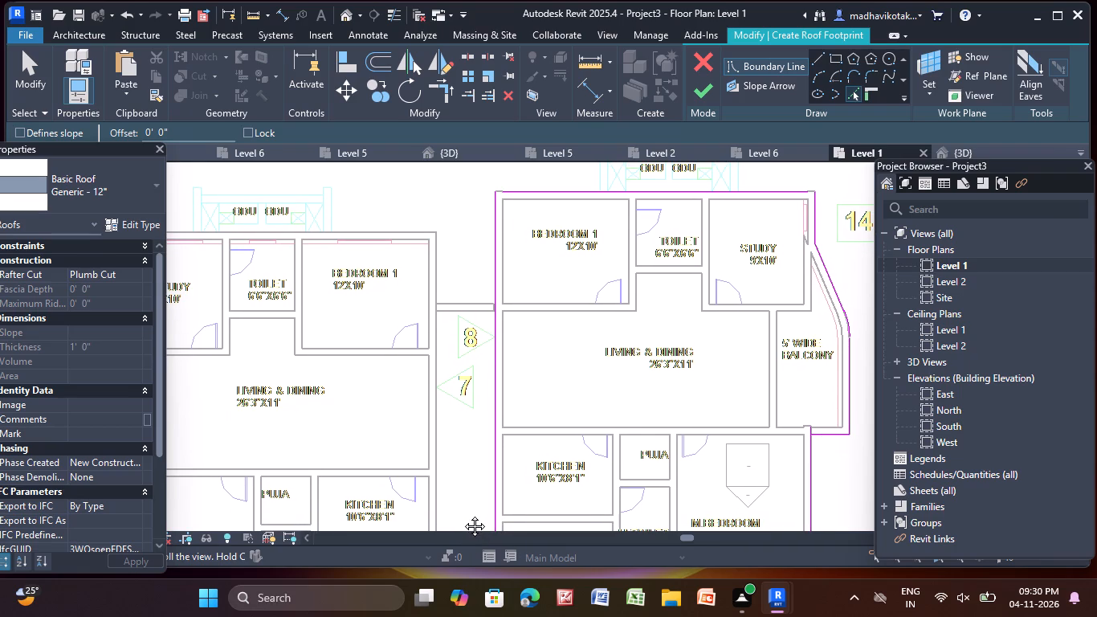
pyautogui.moveTo(463, 514); pyautogui.dragTo(463, 513, button='middle')
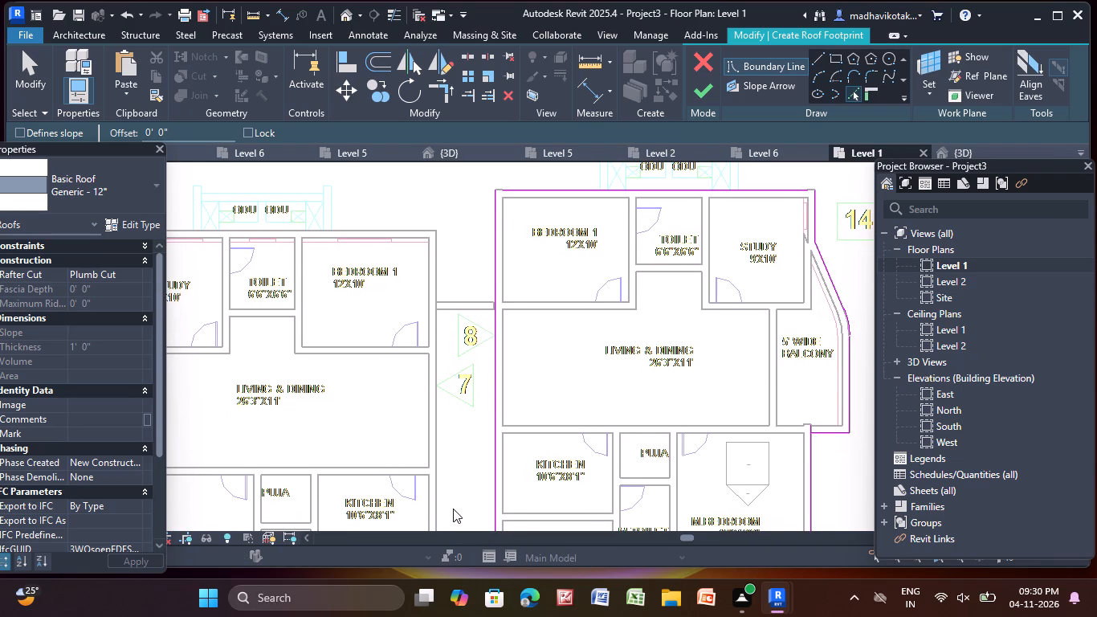
pyautogui.press('Escape')
pyautogui.press('Escape')
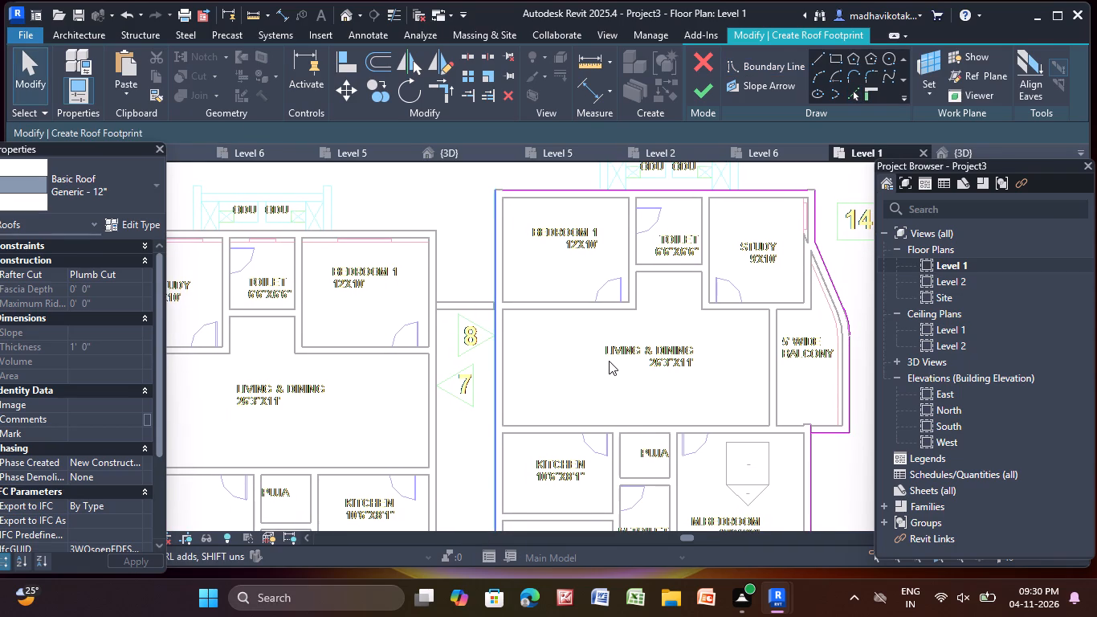
pyautogui.moveTo(613, 349); pyautogui.dragTo(647, 181, button='middle')
pyautogui.click(528, 335)
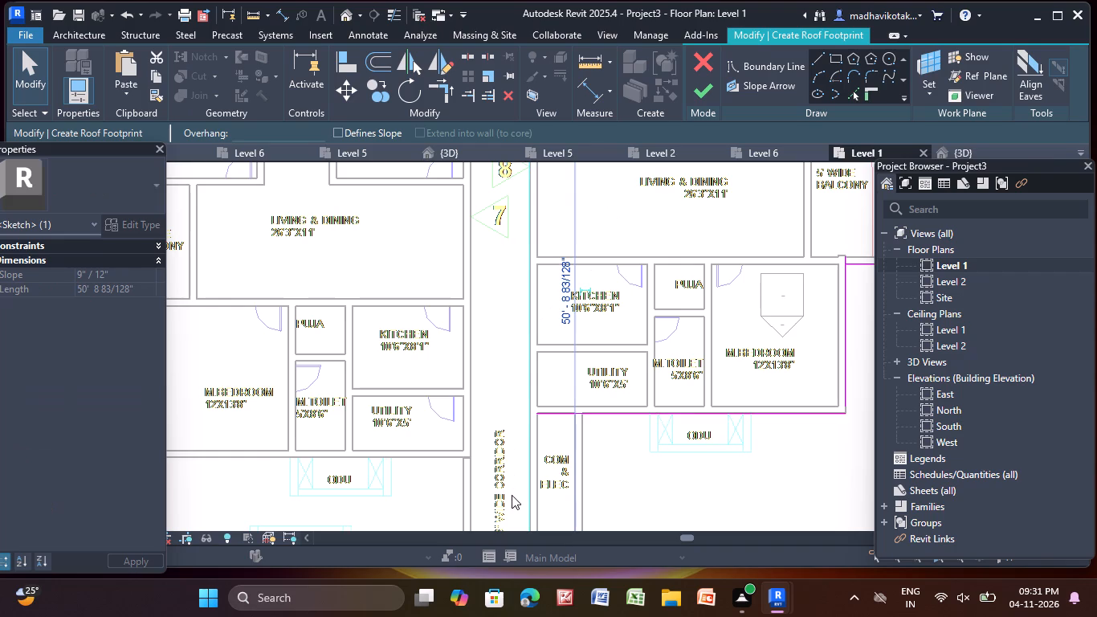
pyautogui.moveTo(512, 494); pyautogui.dragTo(479, 343, button='middle')
pyautogui.scroll(3, 472, 398)
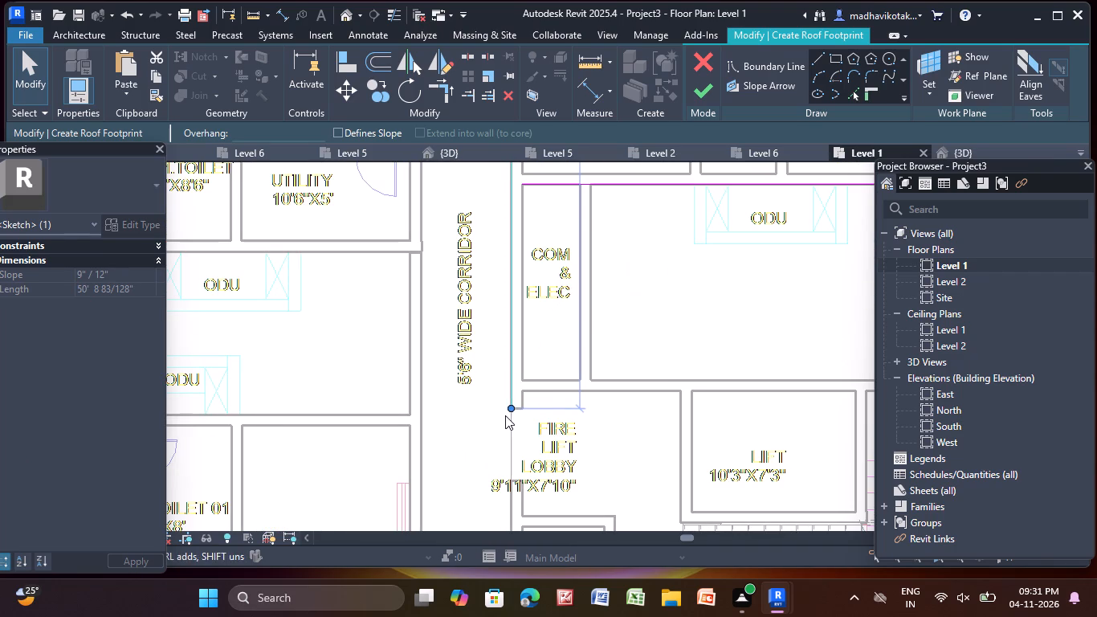
pyautogui.moveTo(512, 407); pyautogui.dragTo(541, 247)
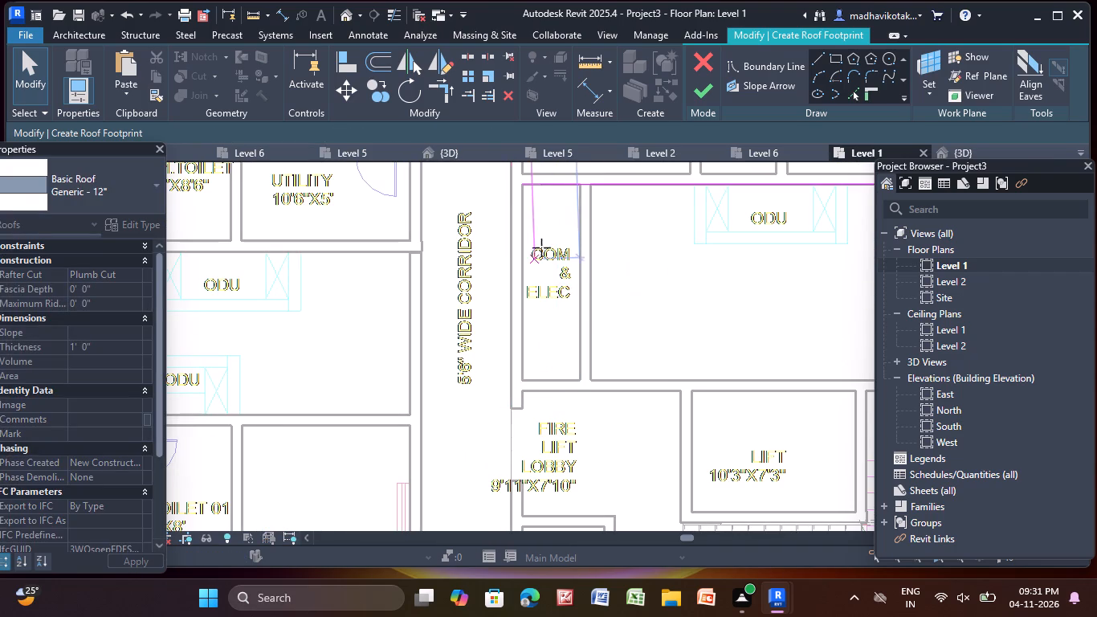
pyautogui.moveTo(541, 247); pyautogui.dragTo(516, 186)
pyautogui.moveTo(516, 282); pyautogui.dragTo(464, 421, button='middle')
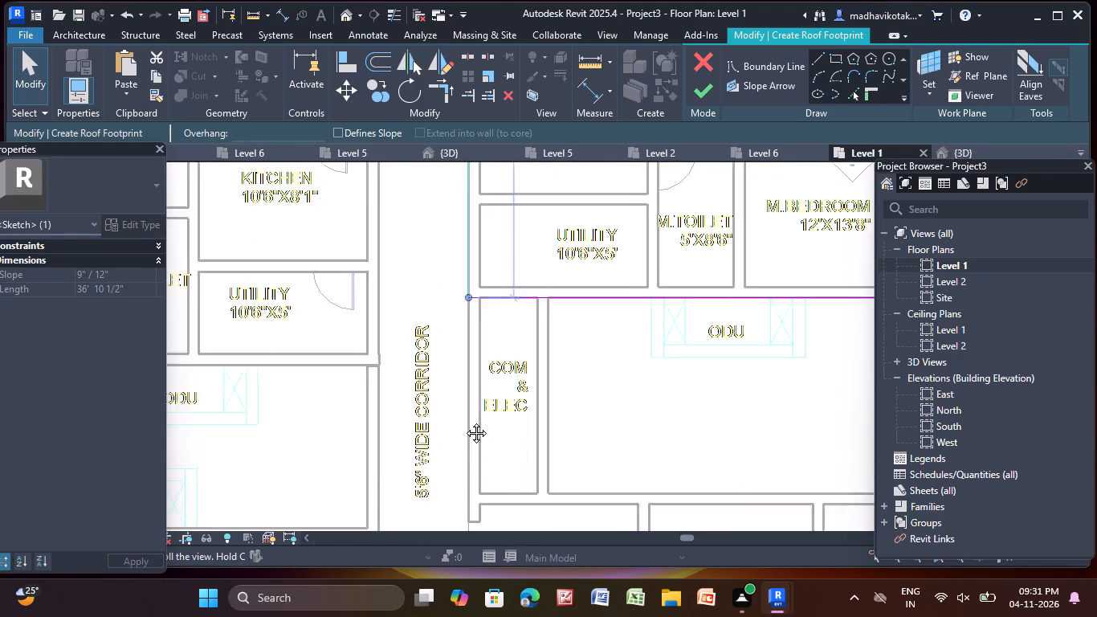
pyautogui.moveTo(464, 421); pyautogui.dragTo(428, 595, button='middle')
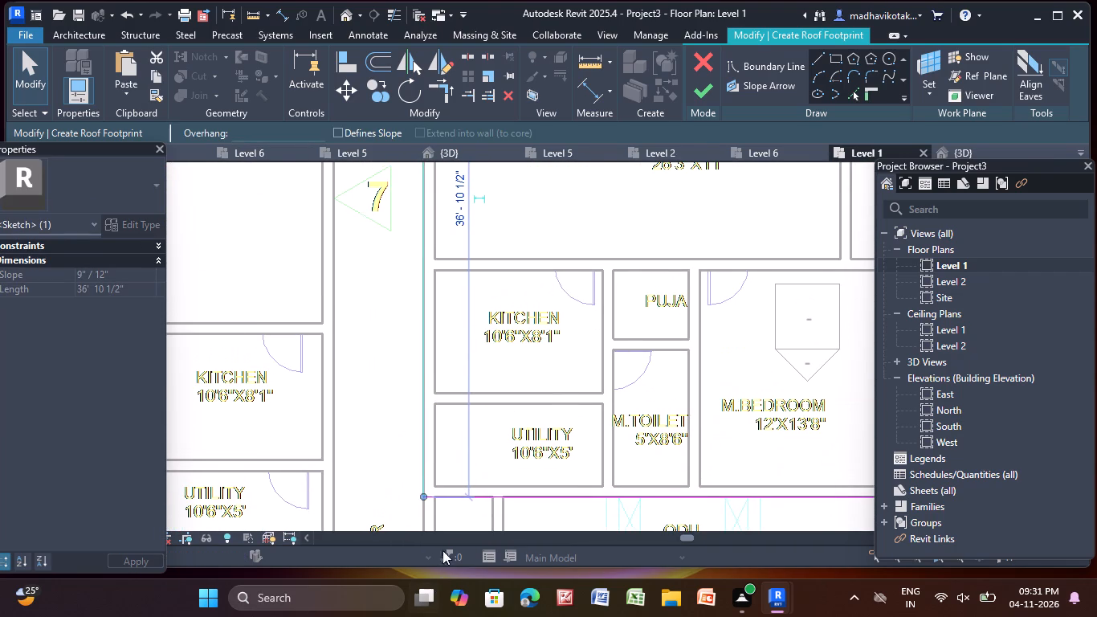
pyautogui.scroll(8, 443, 501)
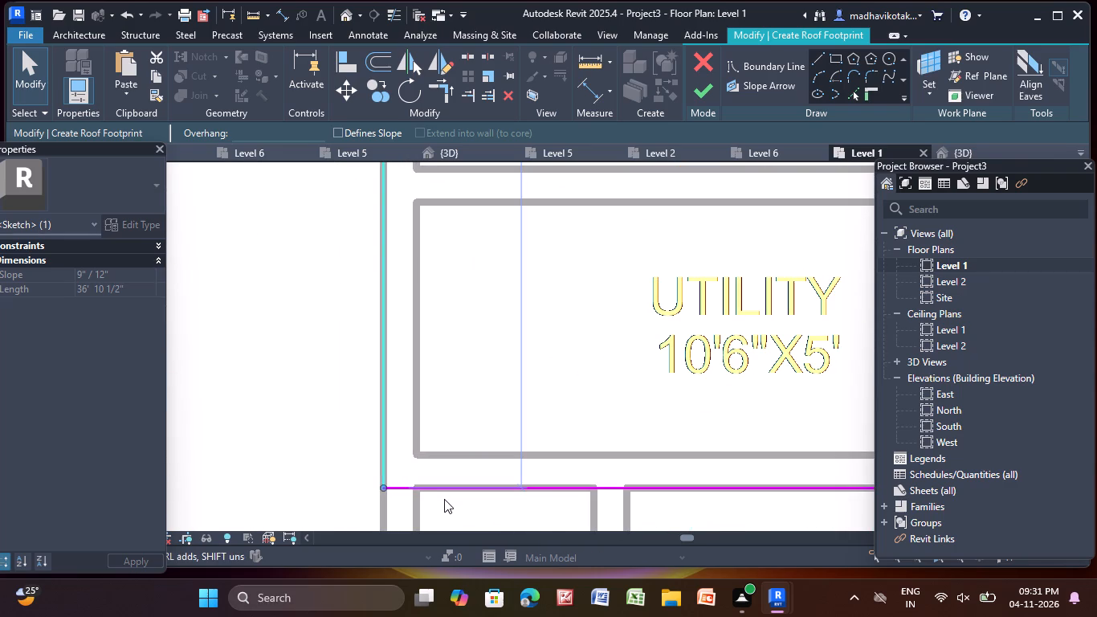
pyautogui.click(348, 461)
# Extend the boundary line above bedroom 1 to meet the corridor-side boundary line at the unit's outer corner.
pyautogui.scroll(-7, 408, 421)
pyautogui.scroll(-4, 514, 349)
pyautogui.moveTo(514, 349); pyautogui.dragTo(494, 378, button='middle')
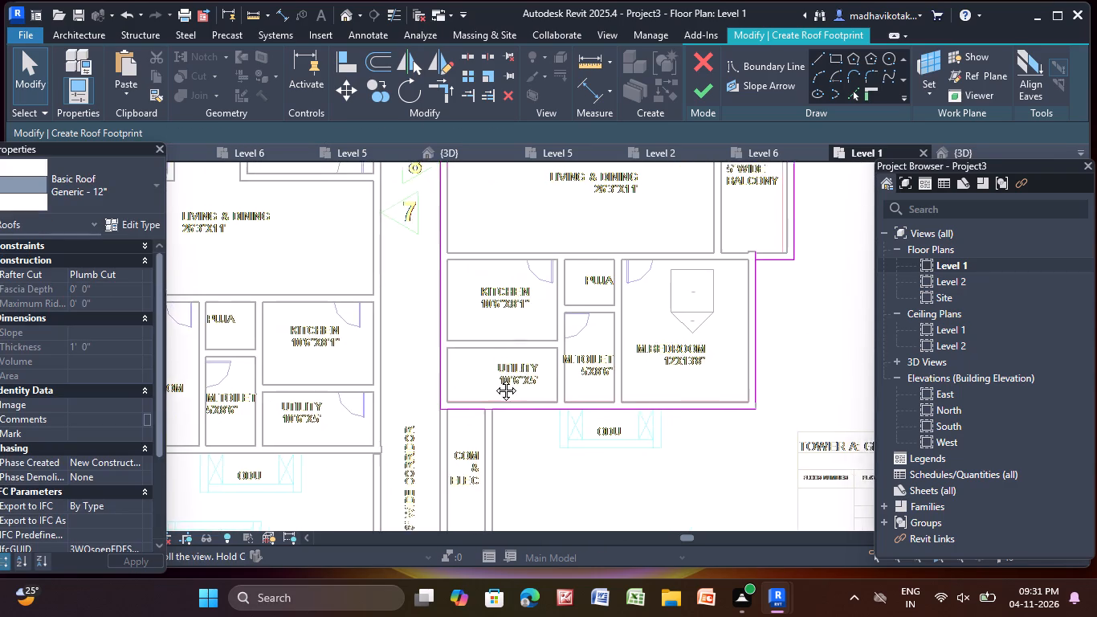
pyautogui.moveTo(494, 378); pyautogui.dragTo(447, 609, button='middle')
pyautogui.scroll(9, 414, 305)
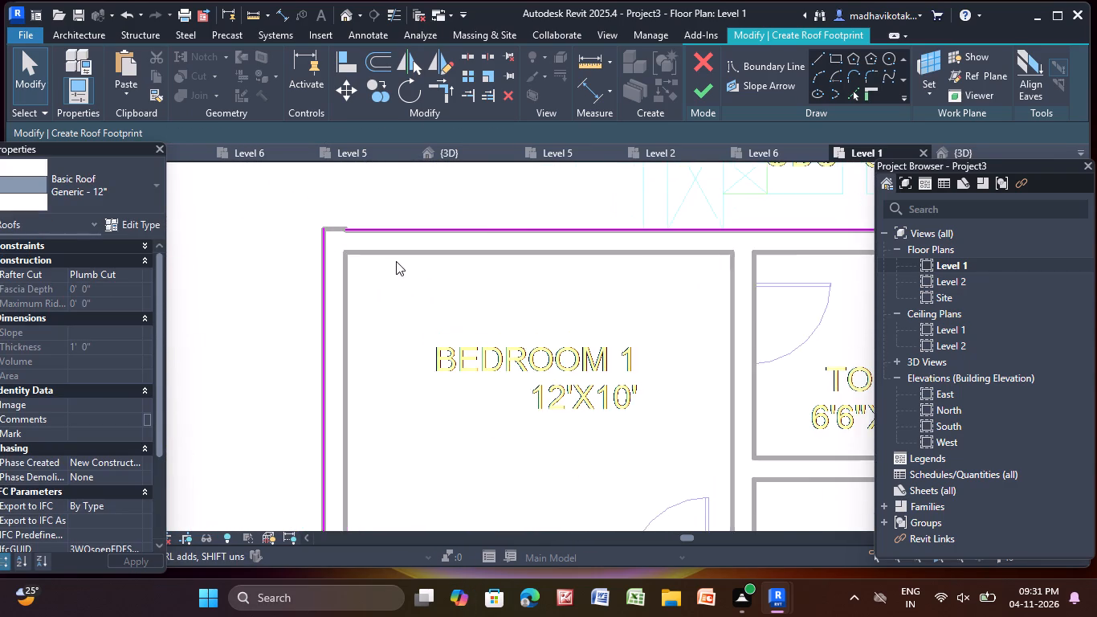
pyautogui.moveTo(379, 255); pyautogui.dragTo(409, 402, button='middle')
pyautogui.scroll(5, 384, 393)
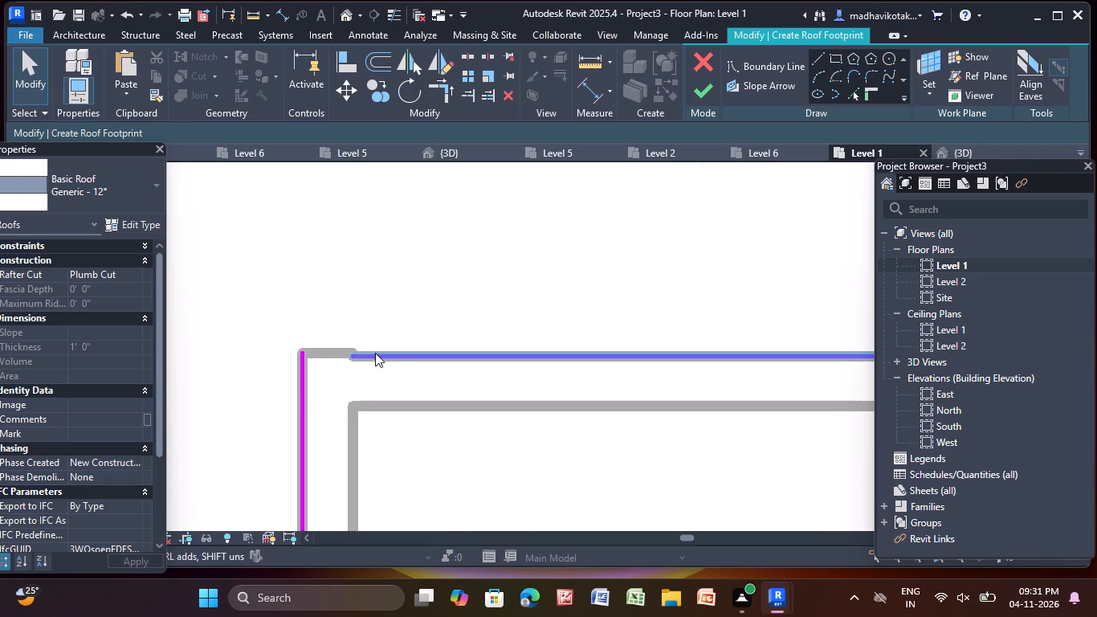
pyautogui.click(370, 355)
pyautogui.scroll(1, 365, 347)
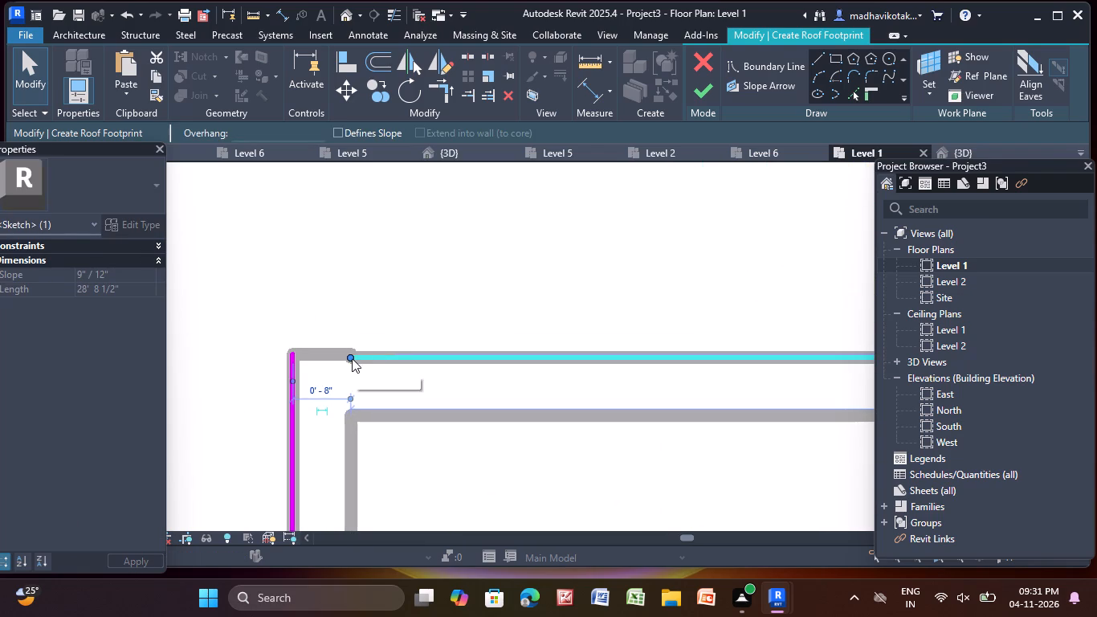
pyautogui.moveTo(352, 355); pyautogui.dragTo(297, 348)
pyautogui.click(364, 316)
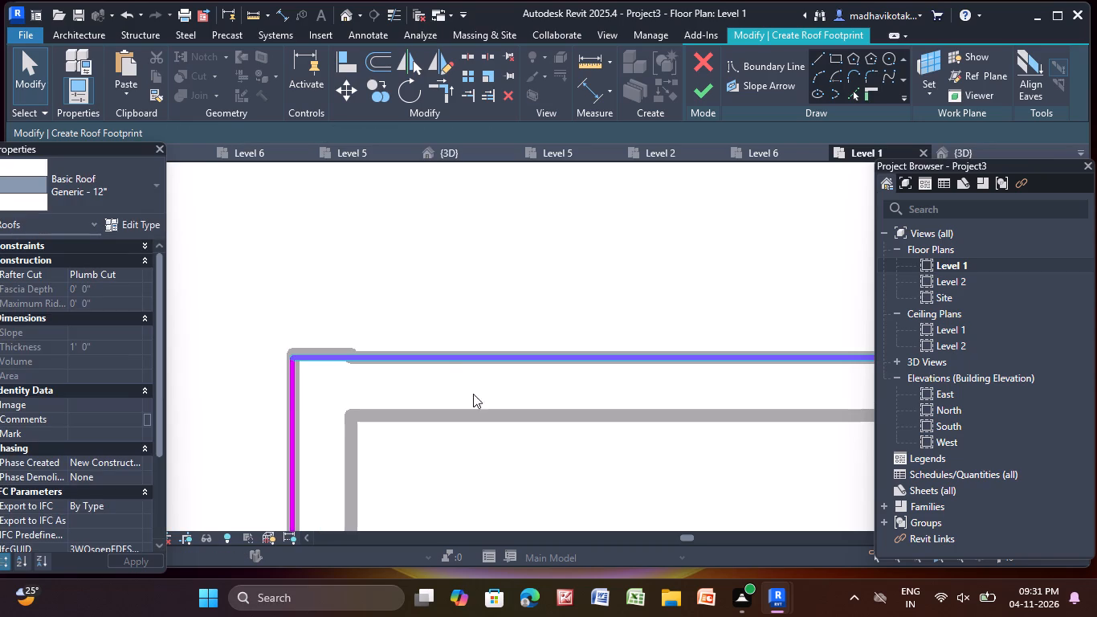
# Extend the other end of the boundary line above bedroom 1, toilet and study to meet the line on the study's outer side.
pyautogui.scroll(-6, 505, 412)
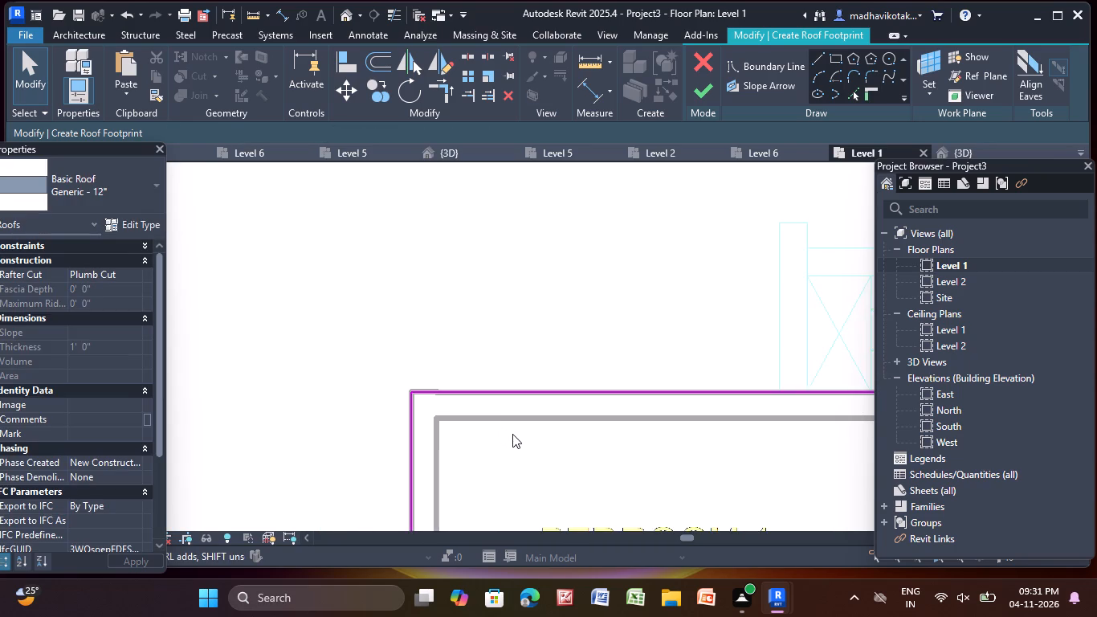
pyautogui.scroll(-1, 512, 434)
pyautogui.scroll(-2, 588, 484)
pyautogui.moveTo(592, 493); pyautogui.dragTo(263, 365, button='middle')
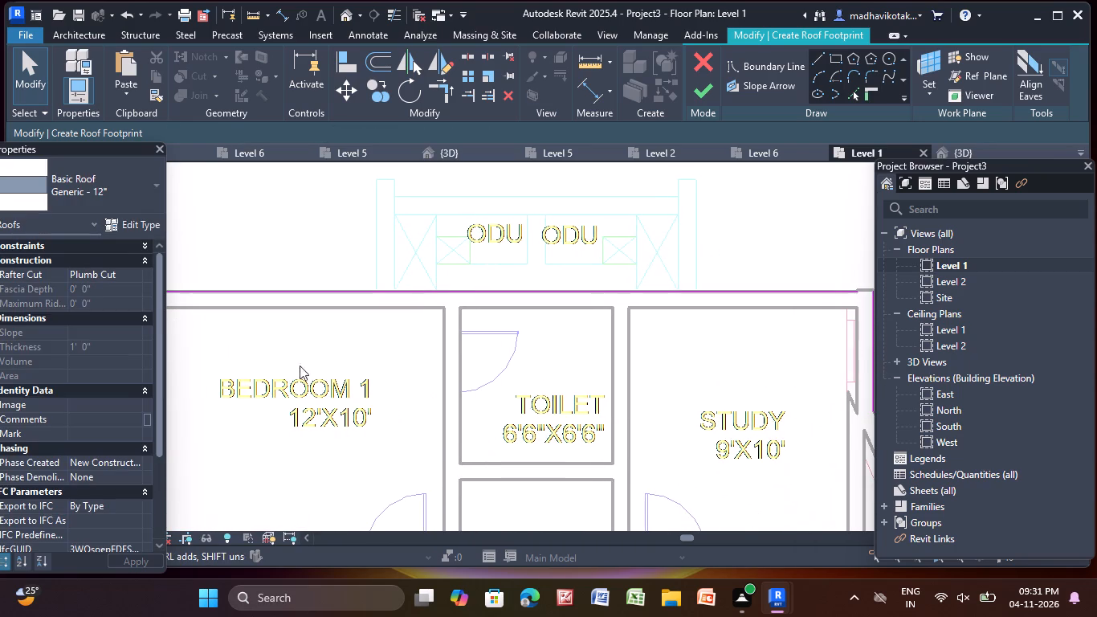
pyautogui.scroll(-1, 705, 421)
pyautogui.moveTo(716, 415); pyautogui.dragTo(356, 416, button='middle')
pyautogui.scroll(9, 471, 345)
pyautogui.click(471, 276)
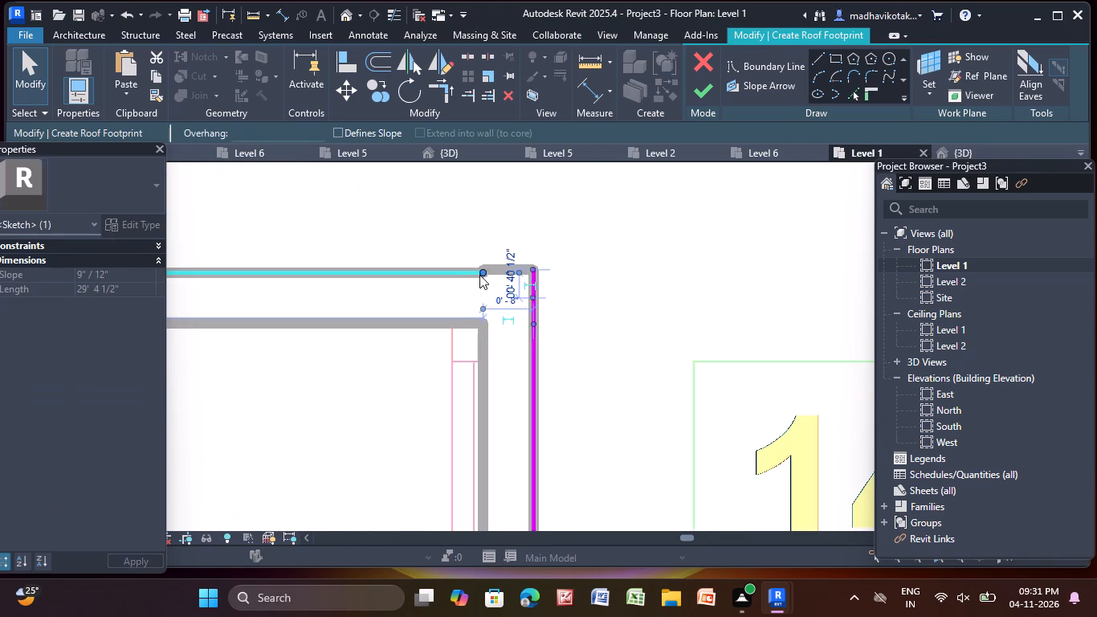
pyautogui.scroll(5, 479, 275)
pyautogui.moveTo(486, 271); pyautogui.dragTo(610, 268)
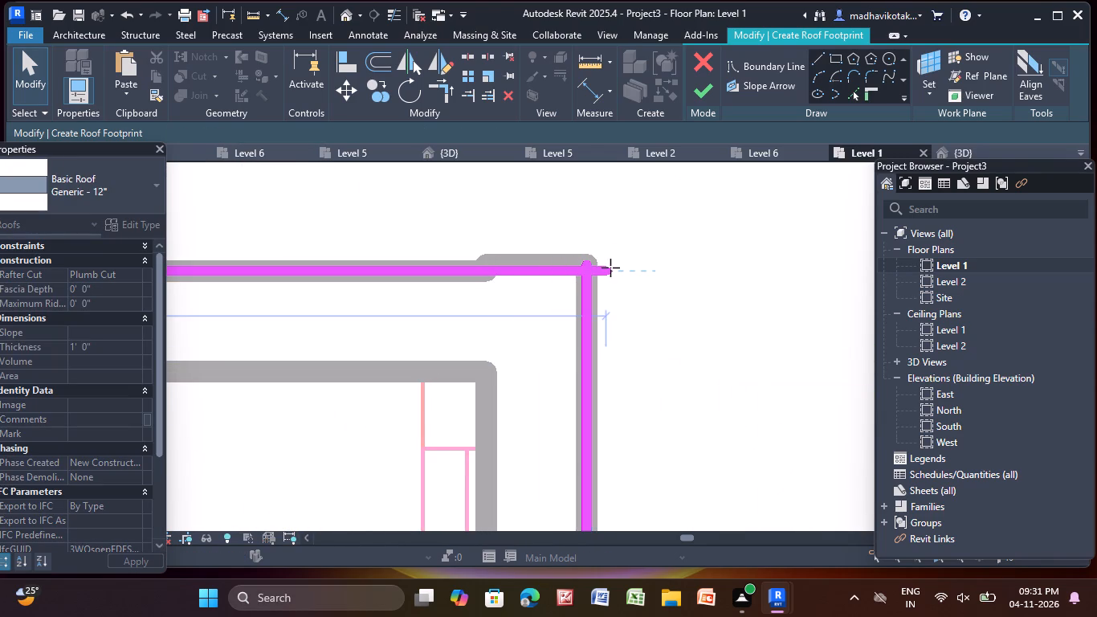
pyautogui.moveTo(610, 268); pyautogui.dragTo(589, 266)
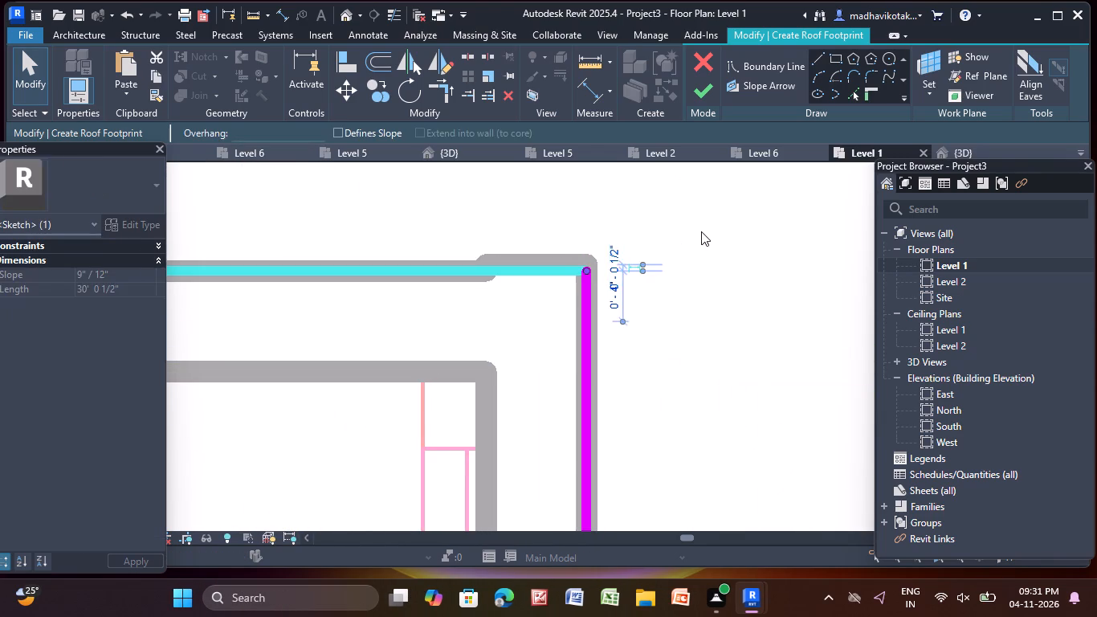
pyautogui.click(701, 231)
# Shorten the boundary line along the master bedroom's outer side wall so it ends at the line under the balcony.
pyautogui.scroll(-18, 701, 230)
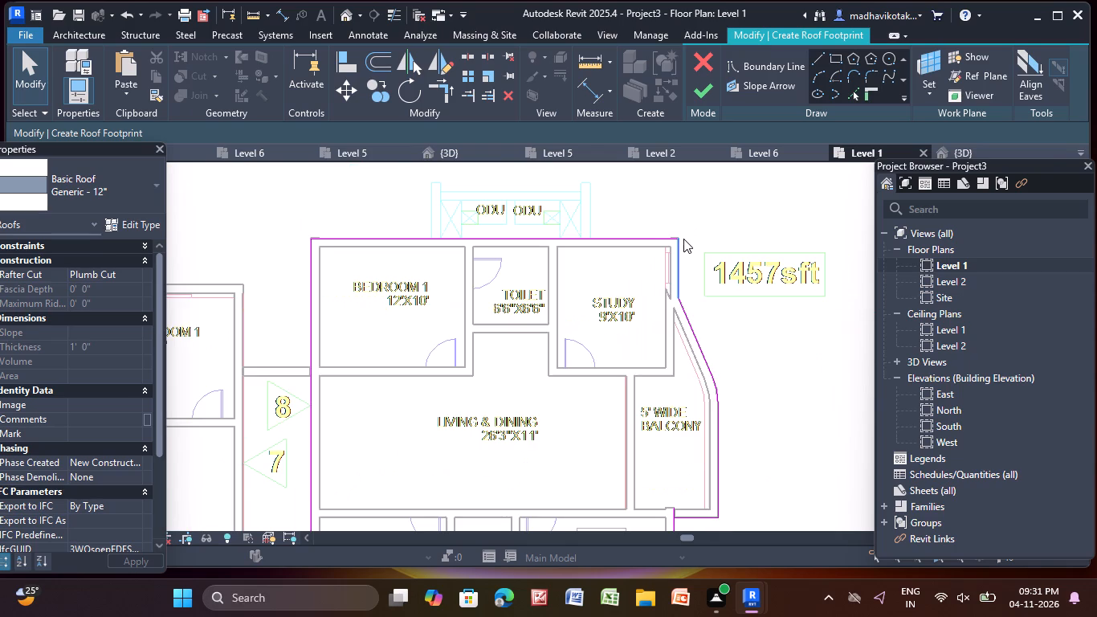
pyautogui.moveTo(677, 514); pyautogui.dragTo(647, 406, button='middle')
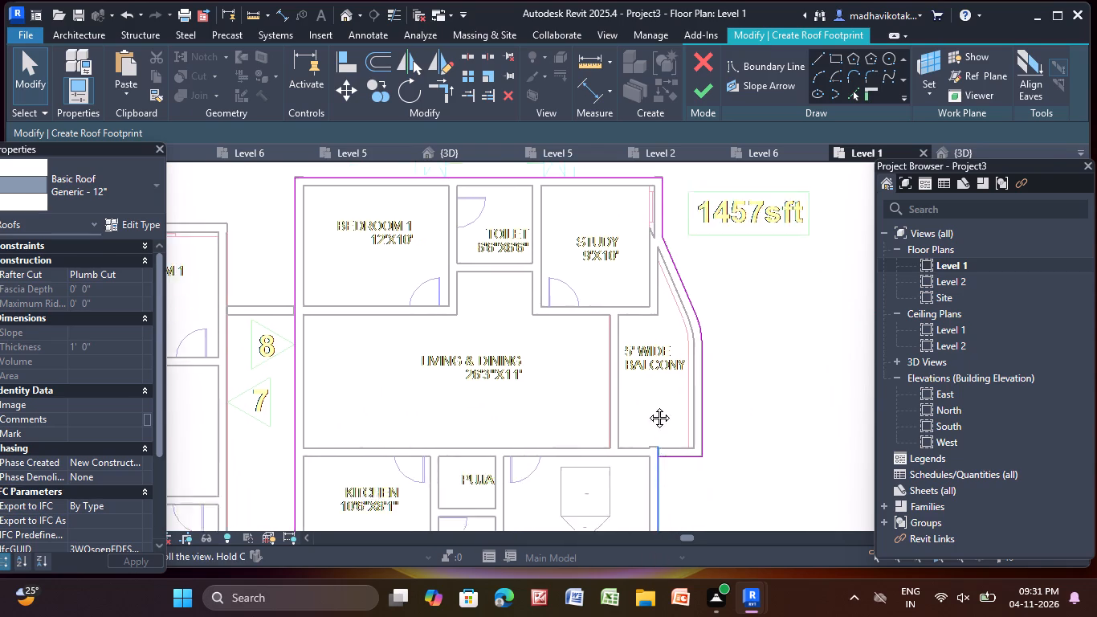
pyautogui.moveTo(647, 406); pyautogui.dragTo(622, 337, button='middle')
pyautogui.scroll(14, 626, 338)
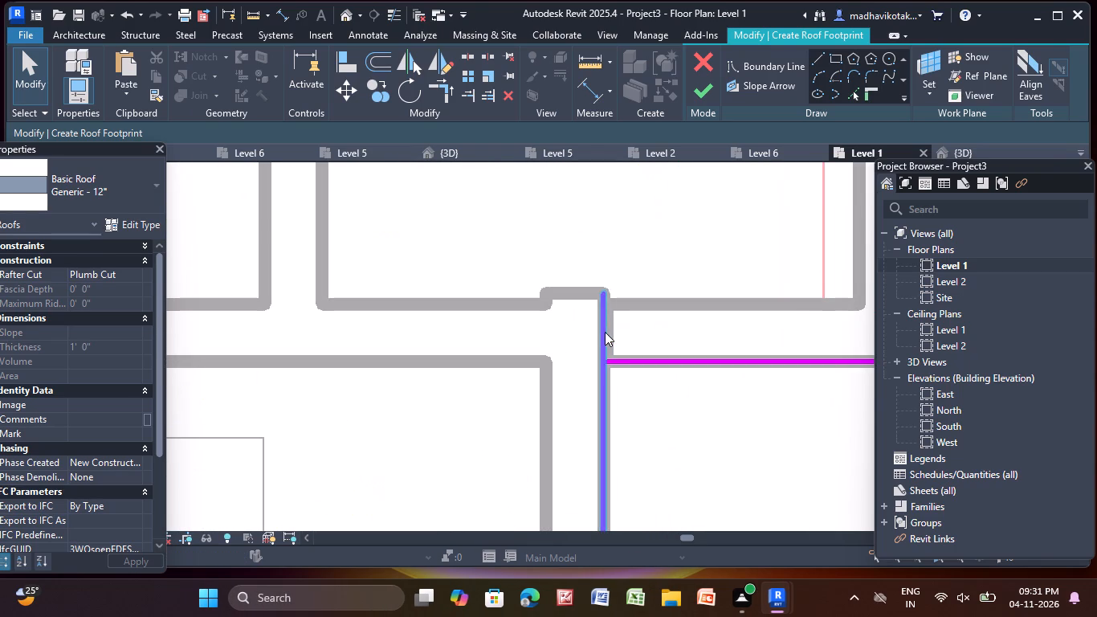
pyautogui.click(605, 332)
pyautogui.scroll(4, 606, 331)
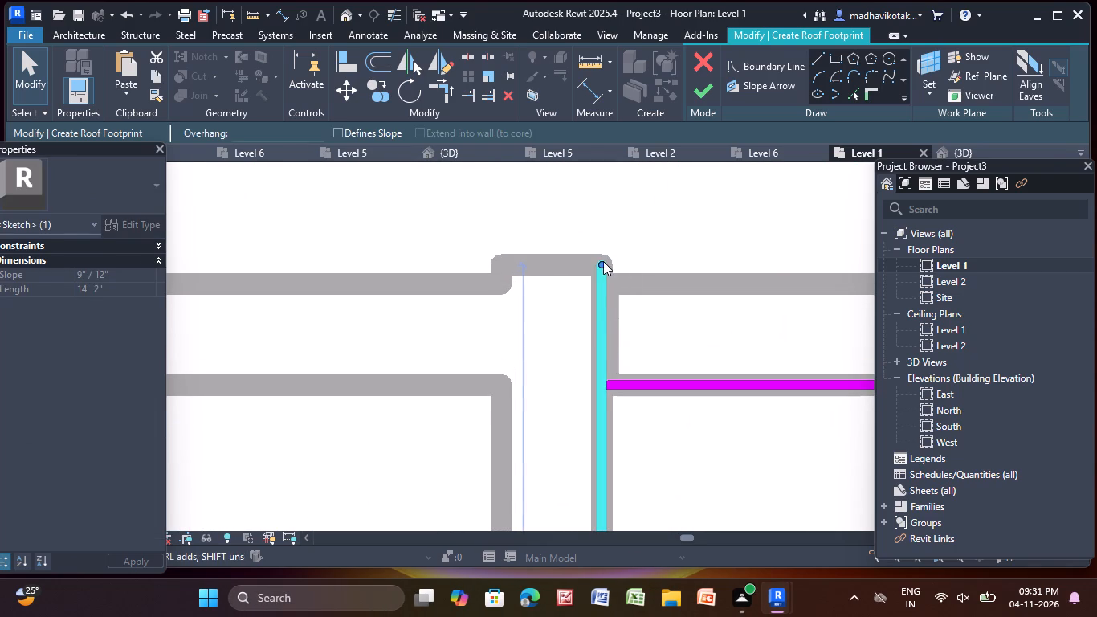
pyautogui.moveTo(603, 261); pyautogui.dragTo(605, 382)
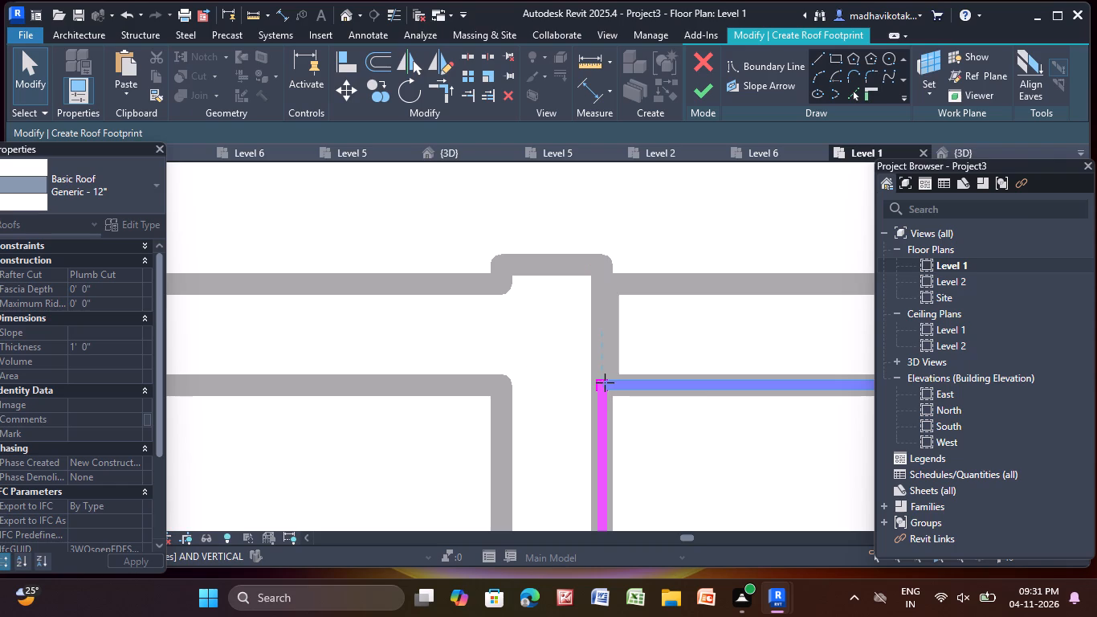
pyautogui.moveTo(605, 382); pyautogui.dragTo(605, 385)
pyautogui.click(516, 353)
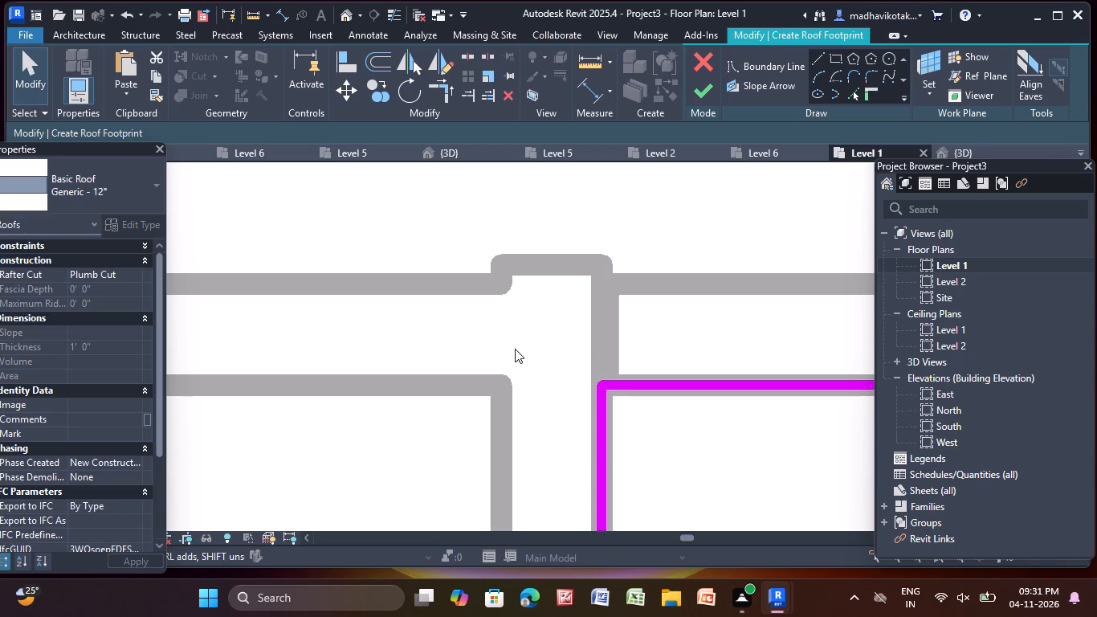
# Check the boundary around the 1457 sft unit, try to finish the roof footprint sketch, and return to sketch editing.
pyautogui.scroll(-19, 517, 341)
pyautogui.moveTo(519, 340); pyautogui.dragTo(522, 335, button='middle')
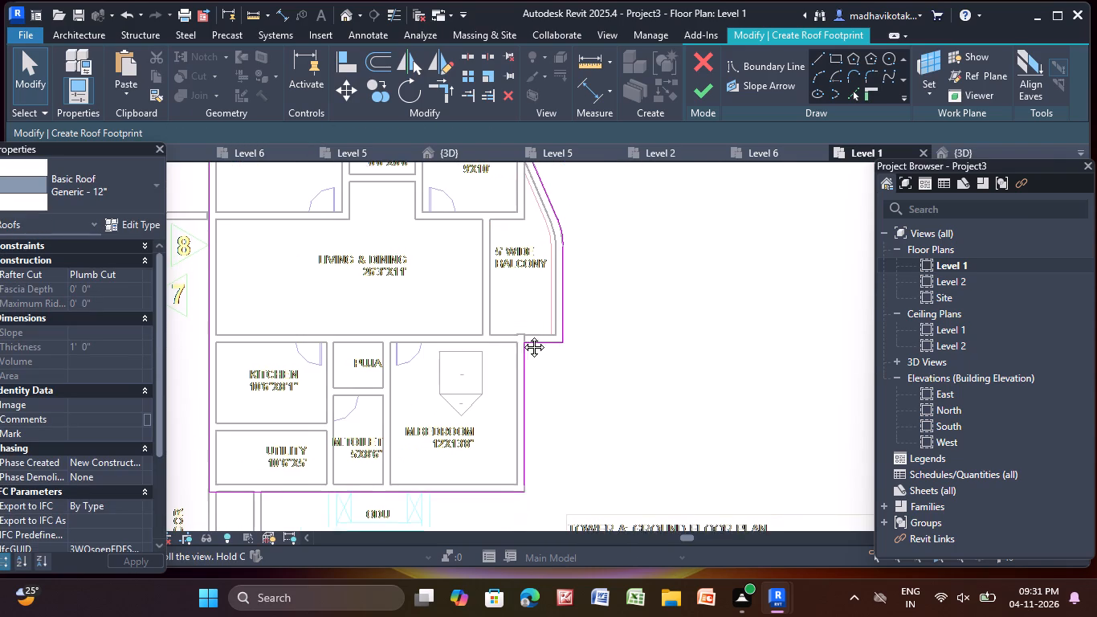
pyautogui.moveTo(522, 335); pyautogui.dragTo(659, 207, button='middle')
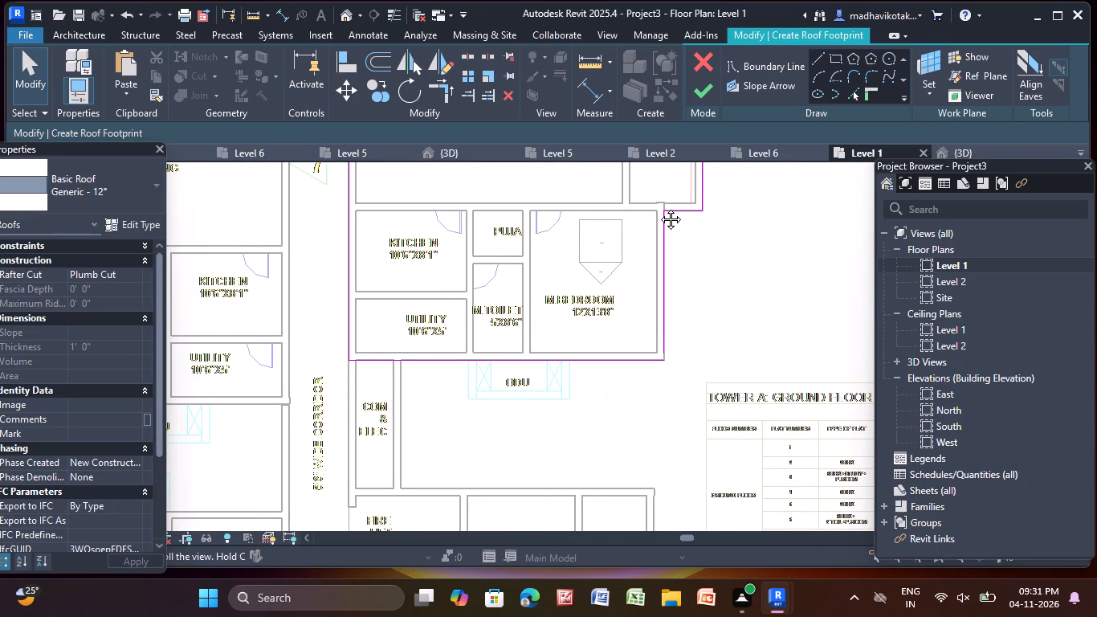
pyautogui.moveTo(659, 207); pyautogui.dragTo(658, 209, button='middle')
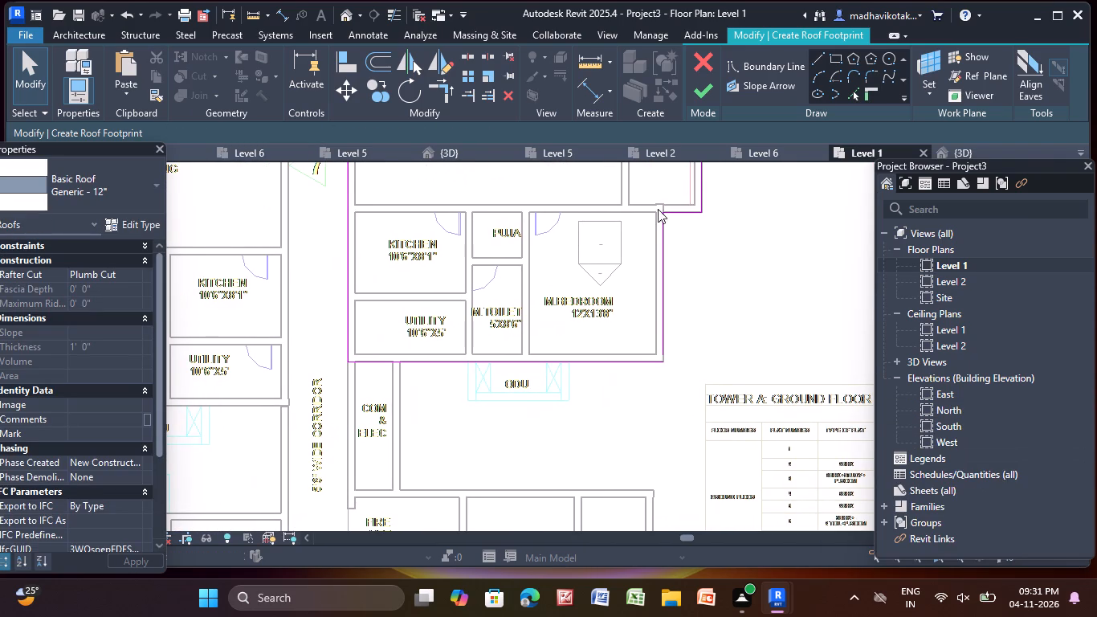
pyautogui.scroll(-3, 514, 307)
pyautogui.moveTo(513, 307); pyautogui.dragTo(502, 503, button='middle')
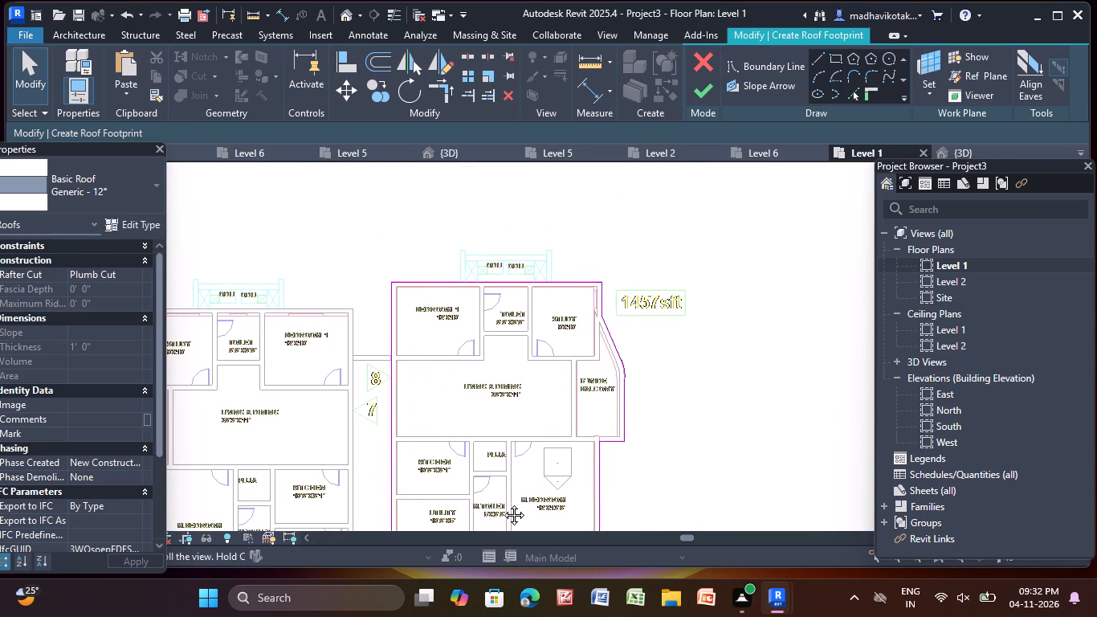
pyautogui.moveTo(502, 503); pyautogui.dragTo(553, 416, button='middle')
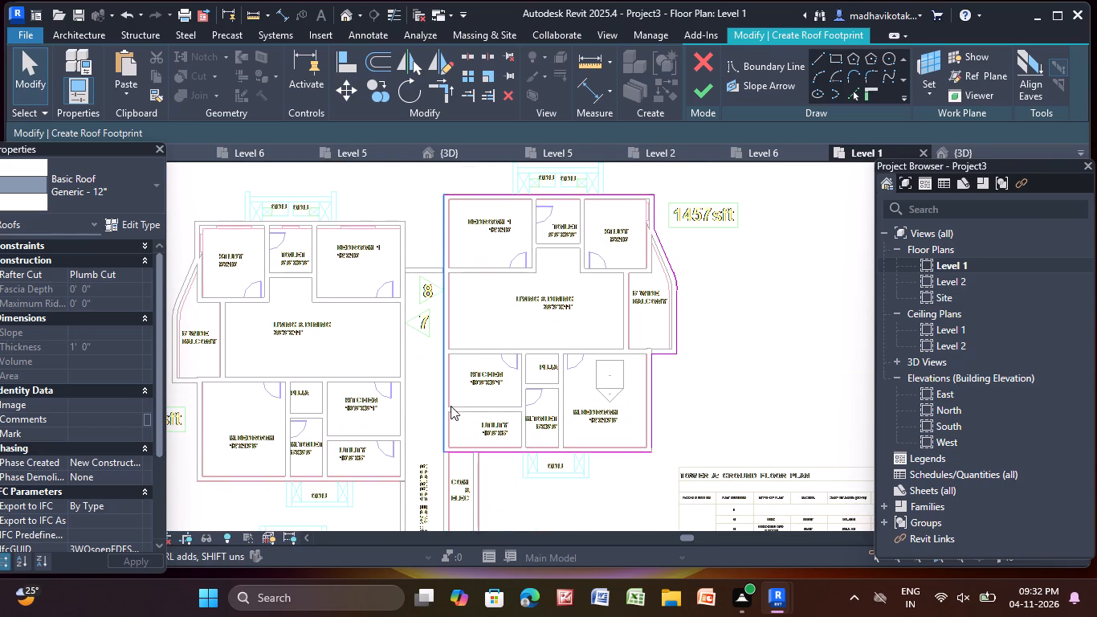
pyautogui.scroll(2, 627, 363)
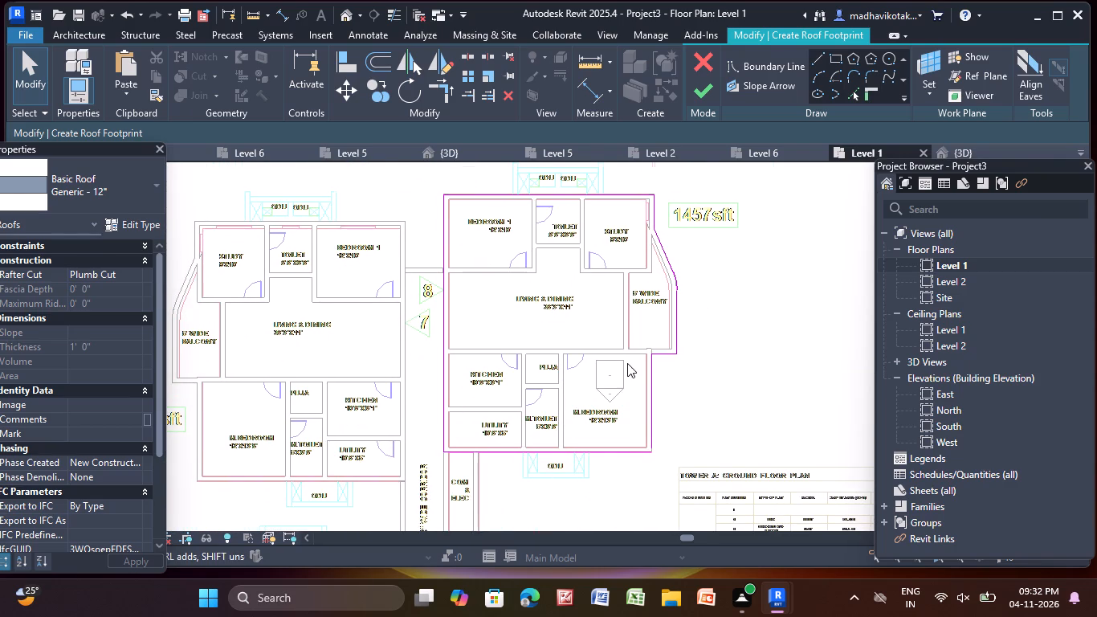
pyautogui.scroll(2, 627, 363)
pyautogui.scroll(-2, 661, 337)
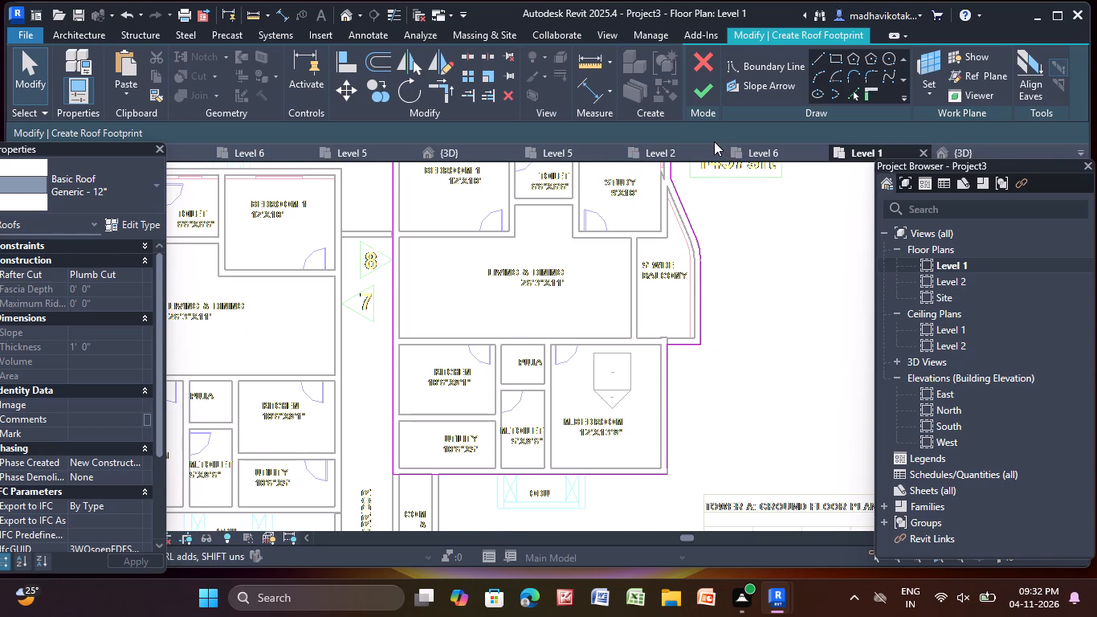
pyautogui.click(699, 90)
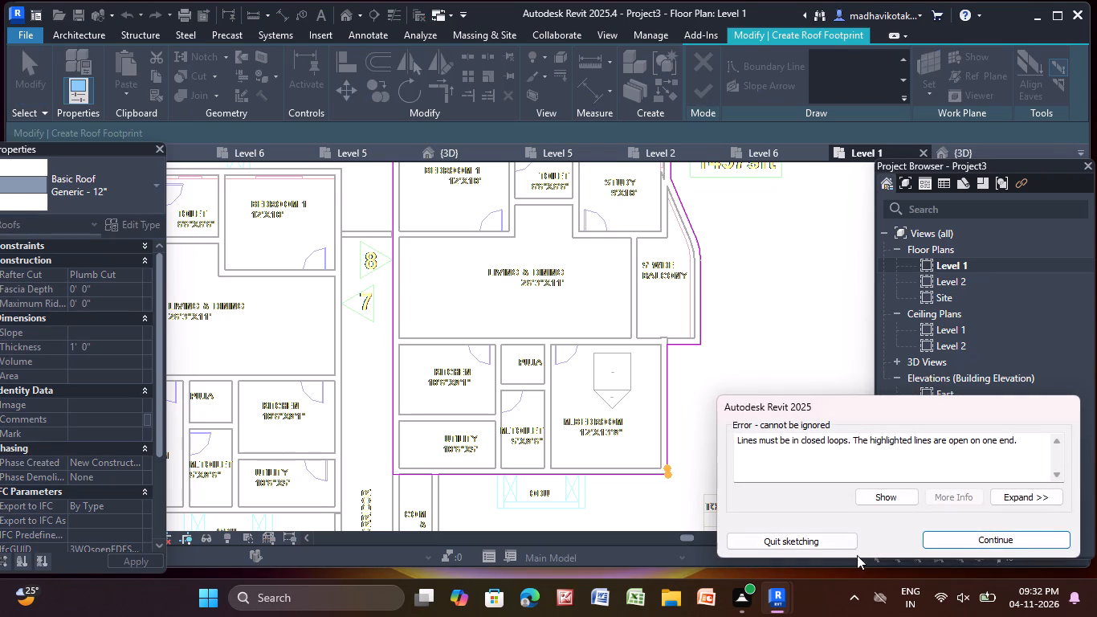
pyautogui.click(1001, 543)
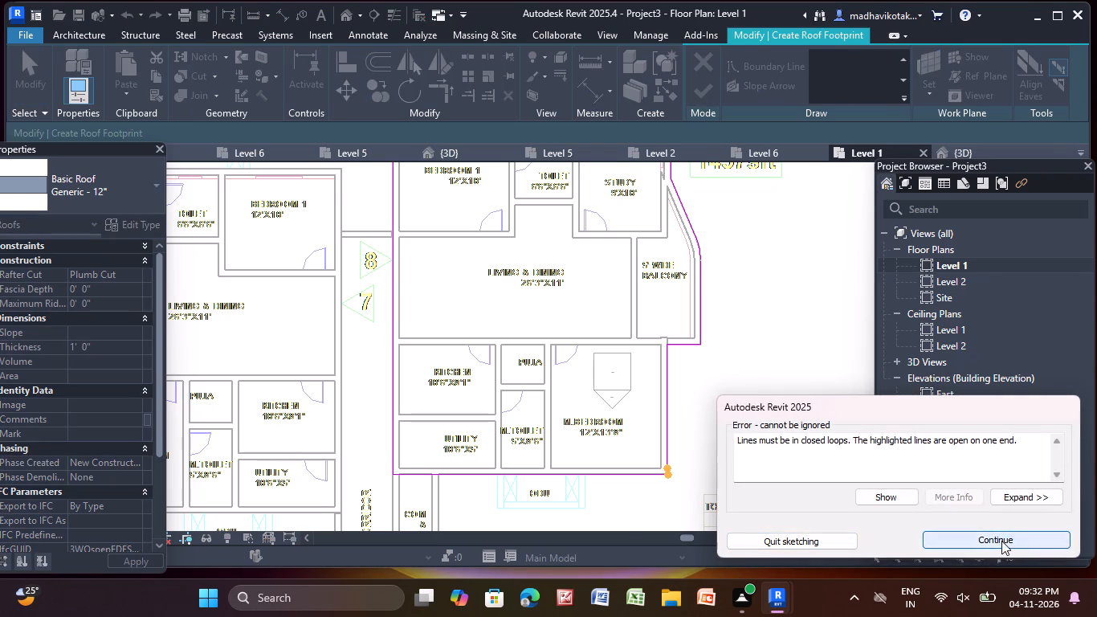
# Extend the boundary line along the master bedroom's outer side wall to meet the line below the master bedroom, closing the corner.
pyautogui.scroll(13, 681, 484)
pyautogui.moveTo(655, 431); pyautogui.dragTo(605, 375, button='middle')
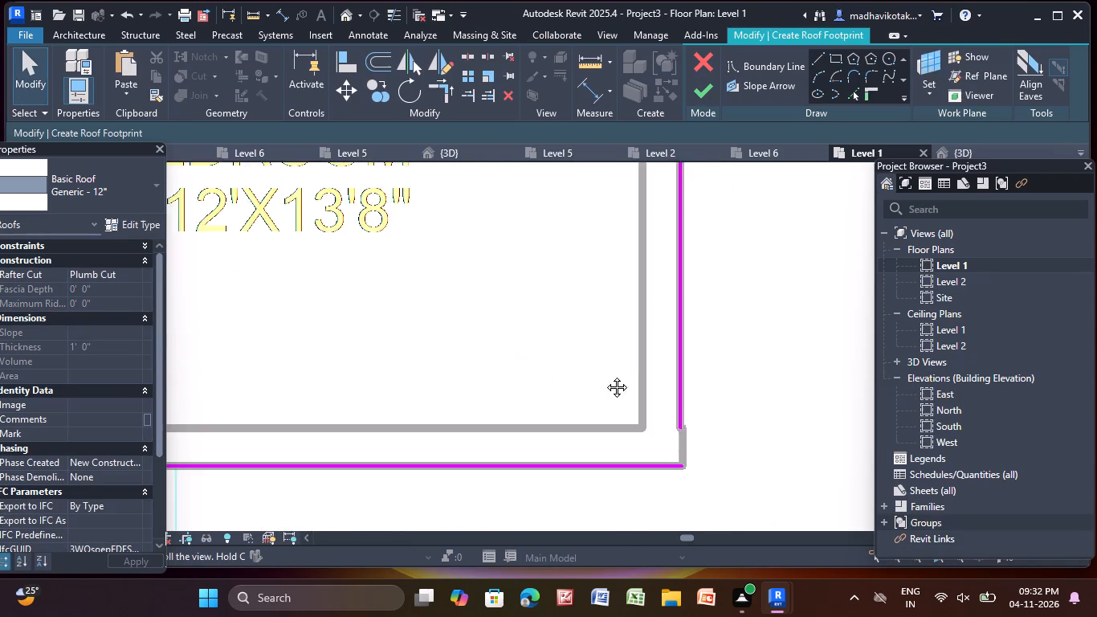
pyautogui.moveTo(605, 375); pyautogui.dragTo(489, 239, button='middle')
pyautogui.scroll(4, 573, 234)
pyautogui.click(531, 247)
pyautogui.scroll(5, 528, 289)
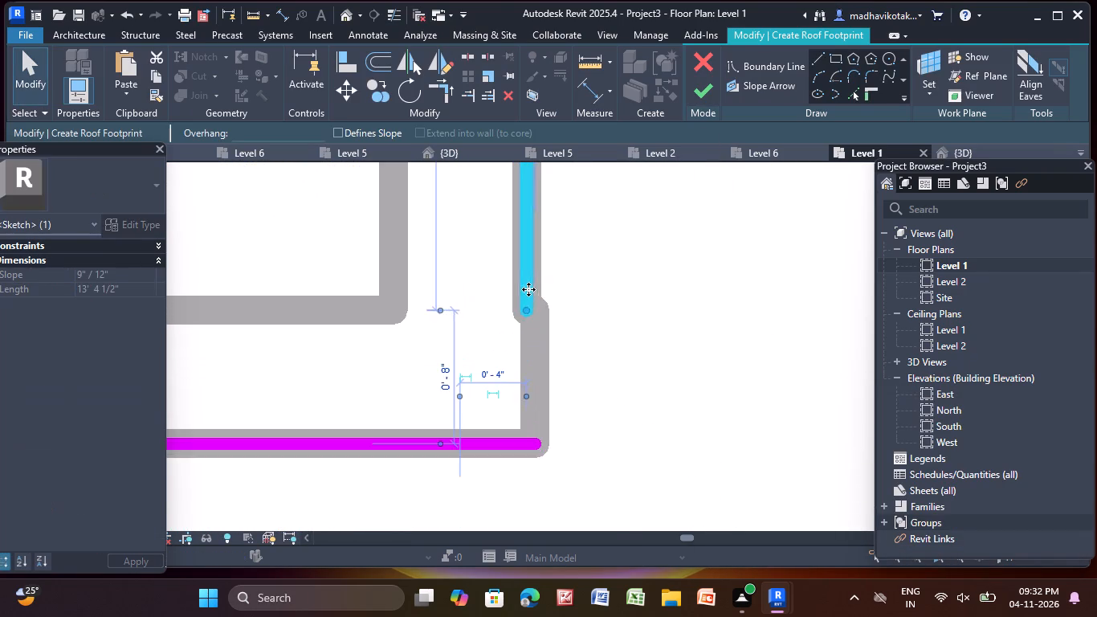
pyautogui.scroll(3, 519, 313)
pyautogui.moveTo(530, 307); pyautogui.dragTo(539, 509)
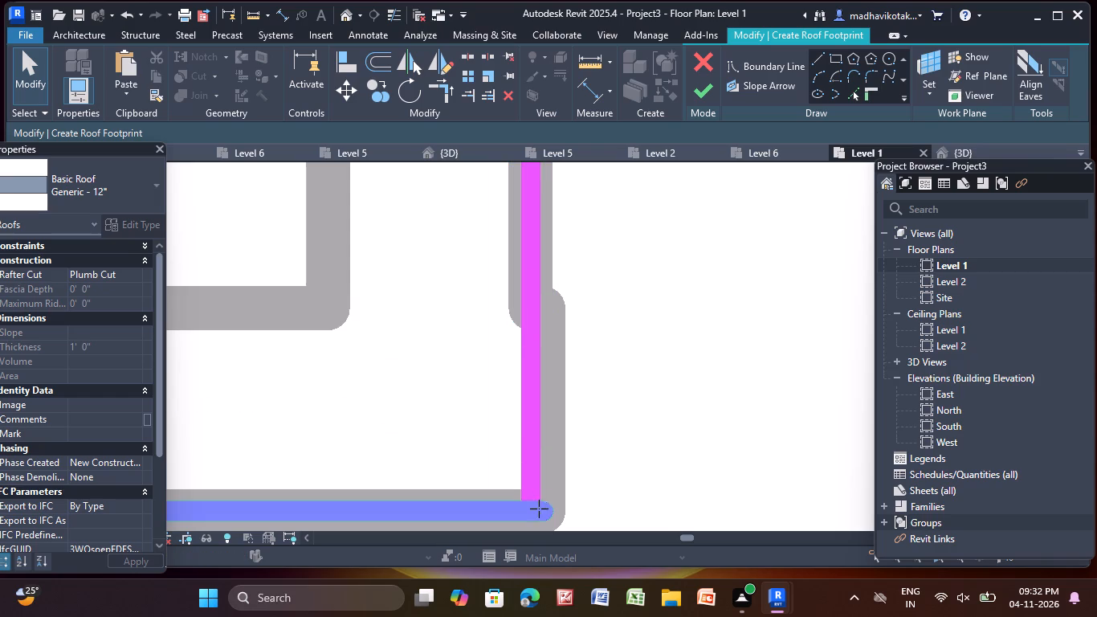
pyautogui.moveTo(539, 509); pyautogui.dragTo(538, 511)
pyautogui.click(626, 456)
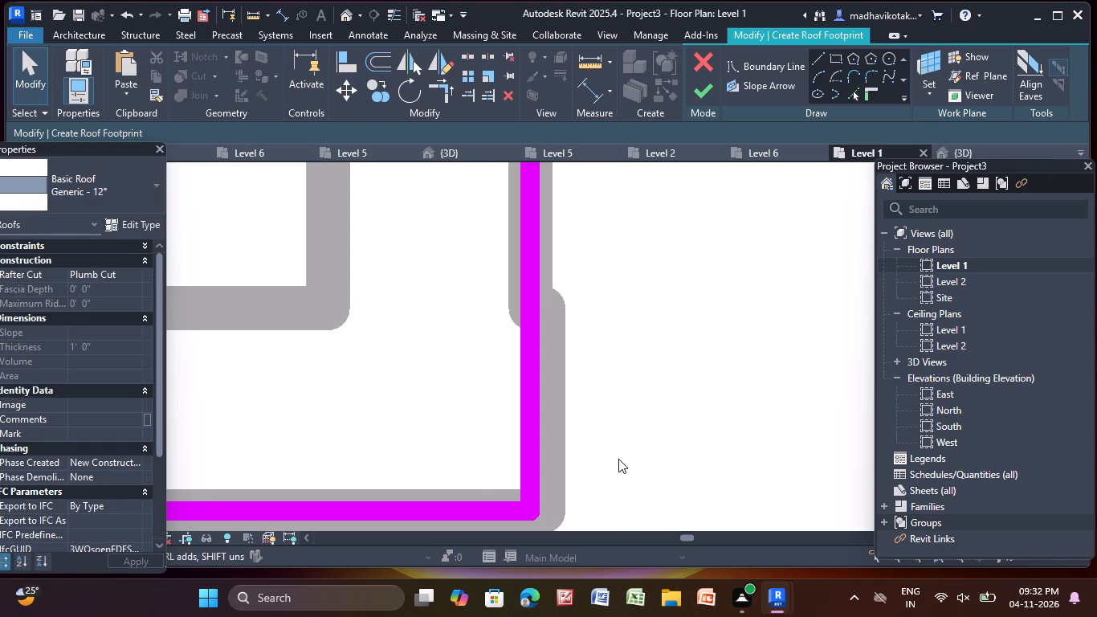
# Check the boundary around the 1457 sft unit and finish the roof footprint sketch.
pyautogui.scroll(-6, 507, 241)
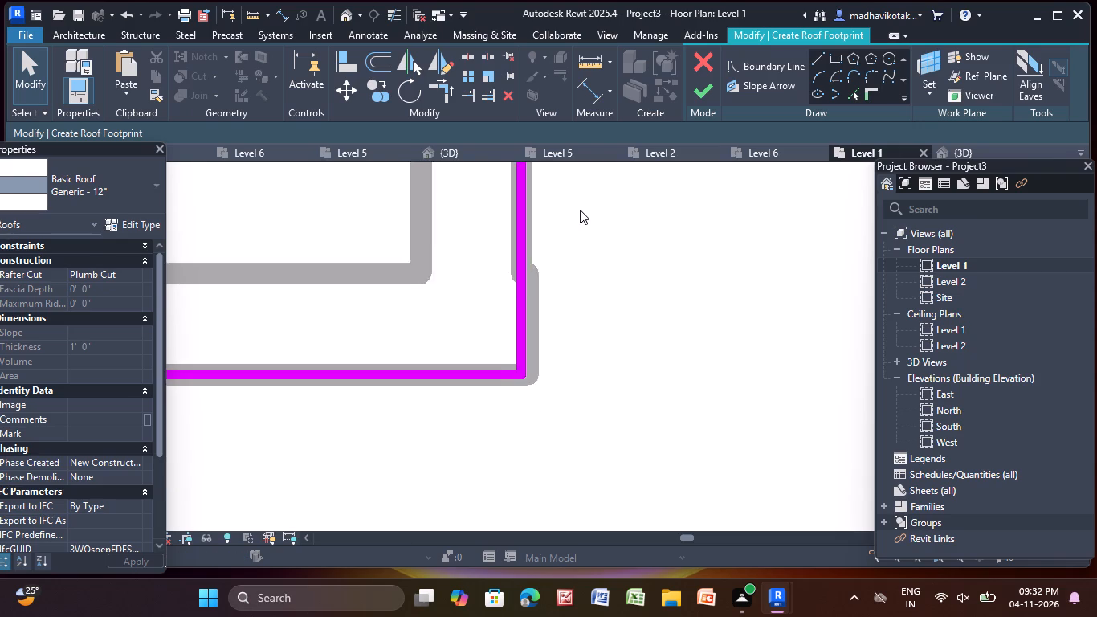
pyautogui.scroll(-12, 581, 210)
pyautogui.scroll(-8, 591, 274)
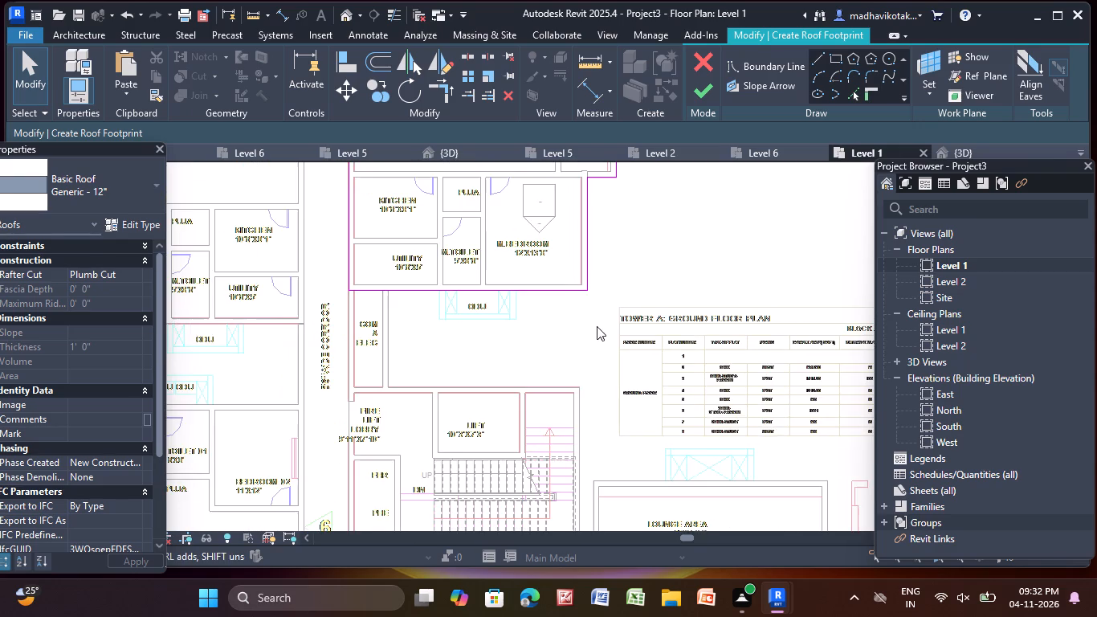
pyautogui.moveTo(597, 329); pyautogui.dragTo(630, 472, button='middle')
pyautogui.moveTo(583, 221); pyautogui.dragTo(580, 234, button='middle')
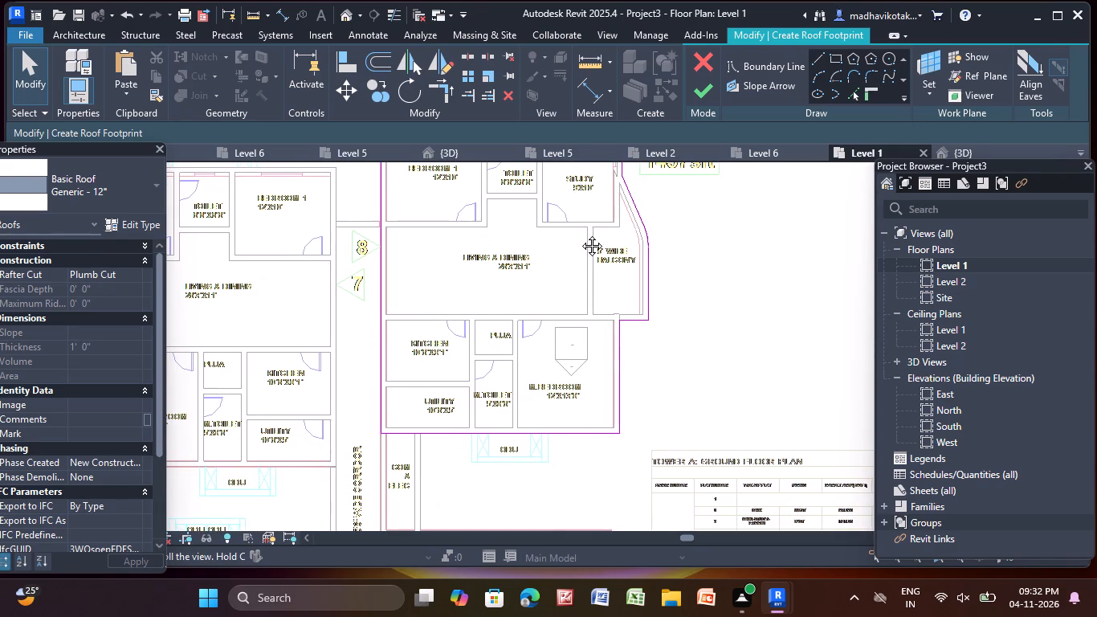
pyautogui.moveTo(580, 234); pyautogui.dragTo(574, 341, button='middle')
pyautogui.scroll(7, 583, 312)
pyautogui.scroll(-7, 610, 280)
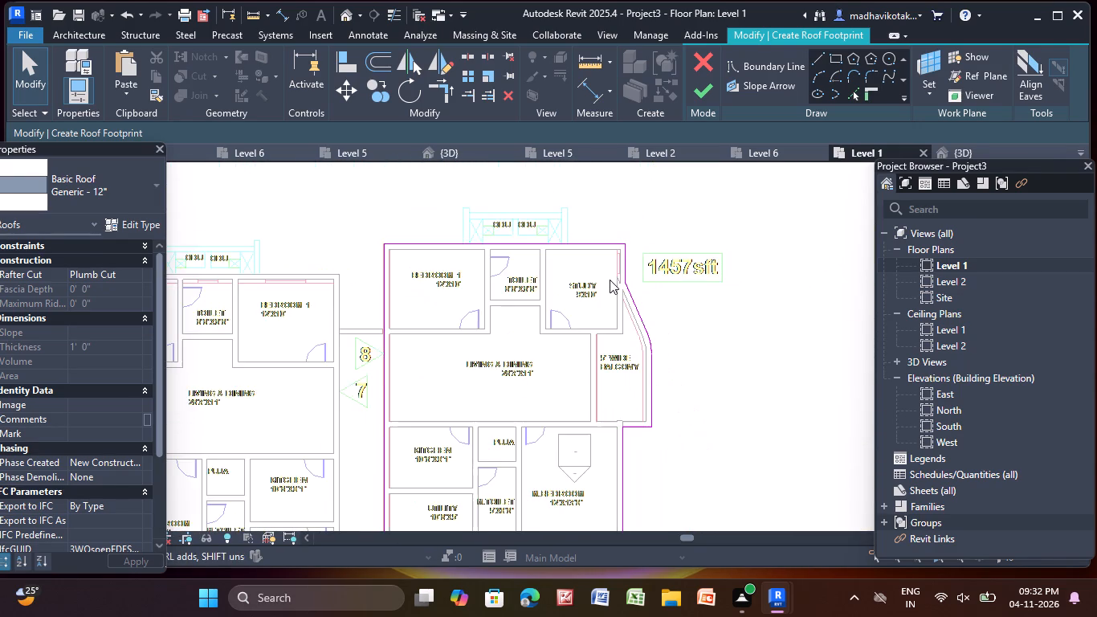
pyautogui.scroll(-5, 610, 280)
pyautogui.moveTo(592, 332); pyautogui.dragTo(595, 219, button='middle')
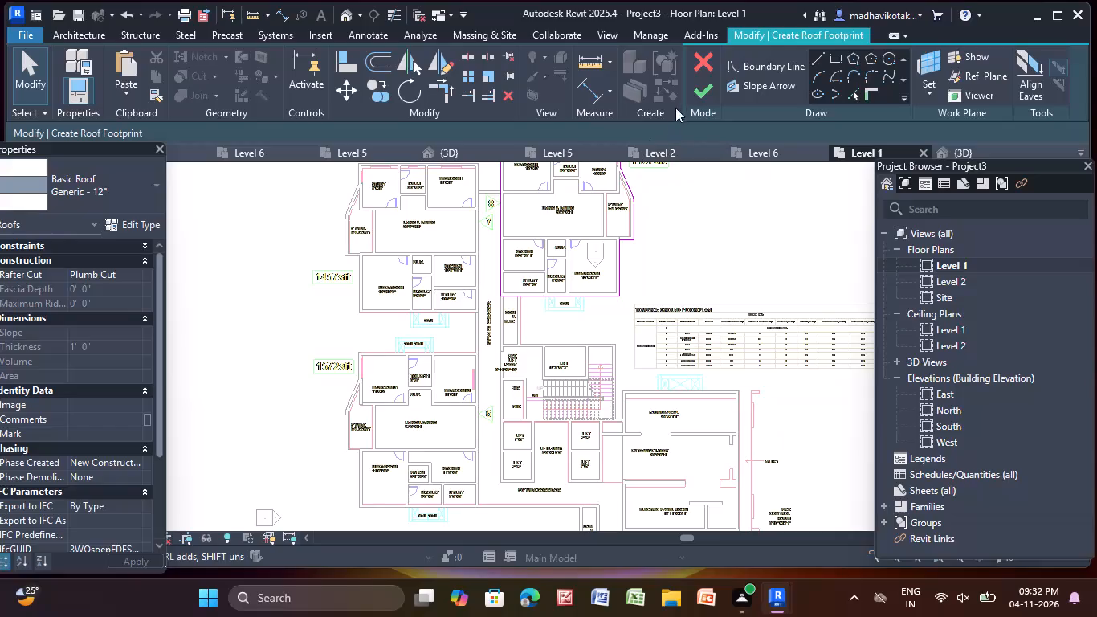
pyautogui.click(706, 84)
pyautogui.click(685, 244)
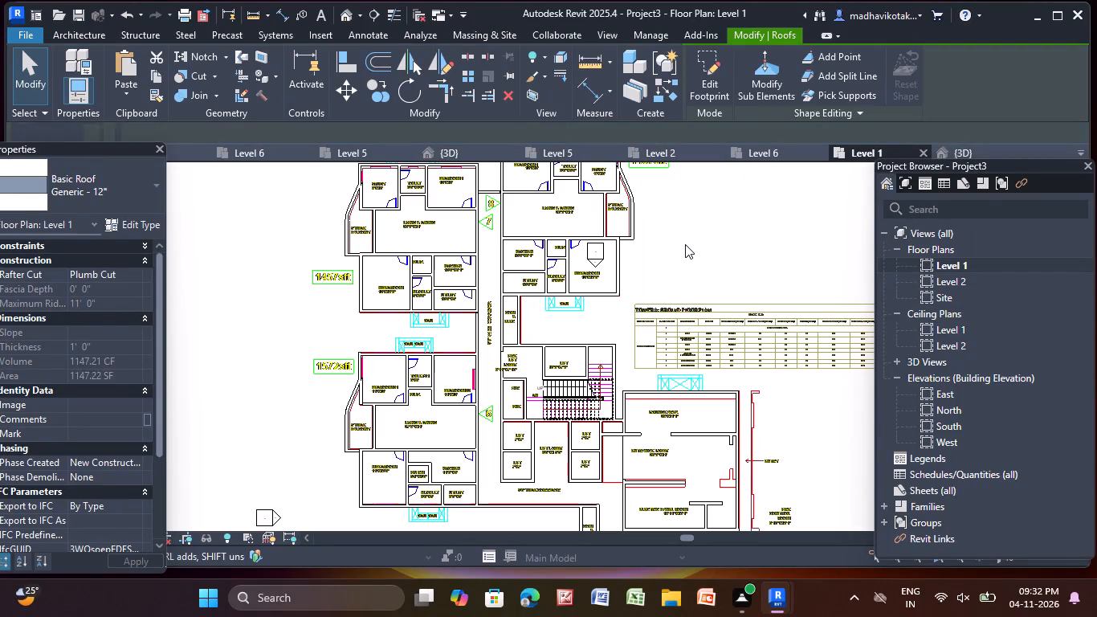
# Examine the roofs in the 3D view and the lift lobby area in the Level 1 plan for parts still unroofed.
pyautogui.click(348, 16)
pyautogui.scroll(-3, 637, 353)
pyautogui.moveTo(638, 366); pyautogui.dragTo(559, 245, button='middle')
pyautogui.scroll(7, 503, 278)
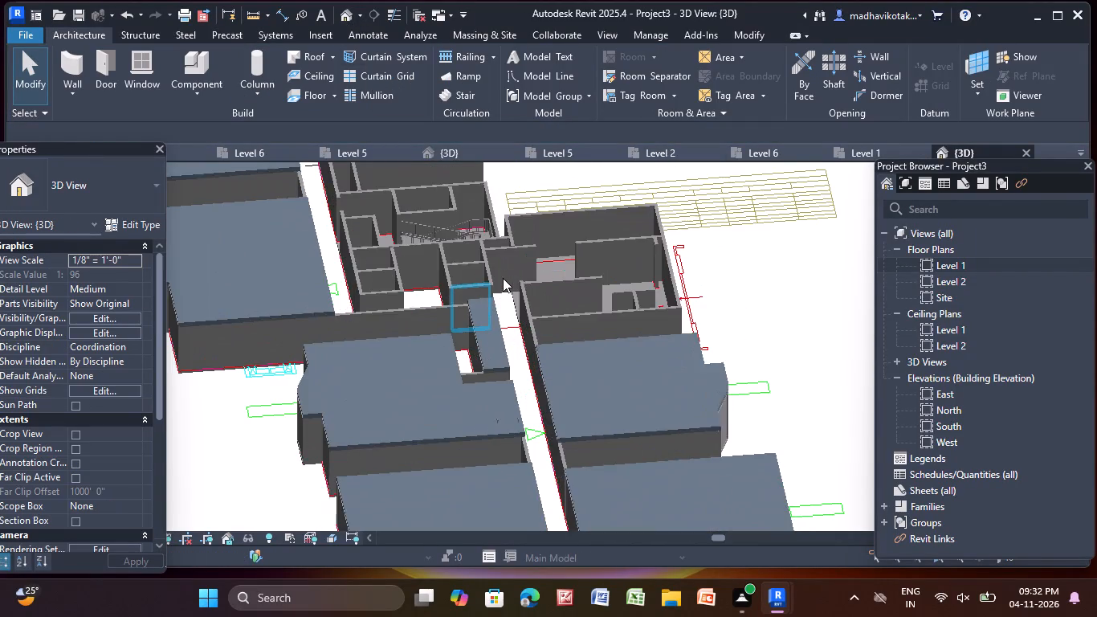
pyautogui.doubleClick(998, 259)
pyautogui.scroll(-3, 429, 223)
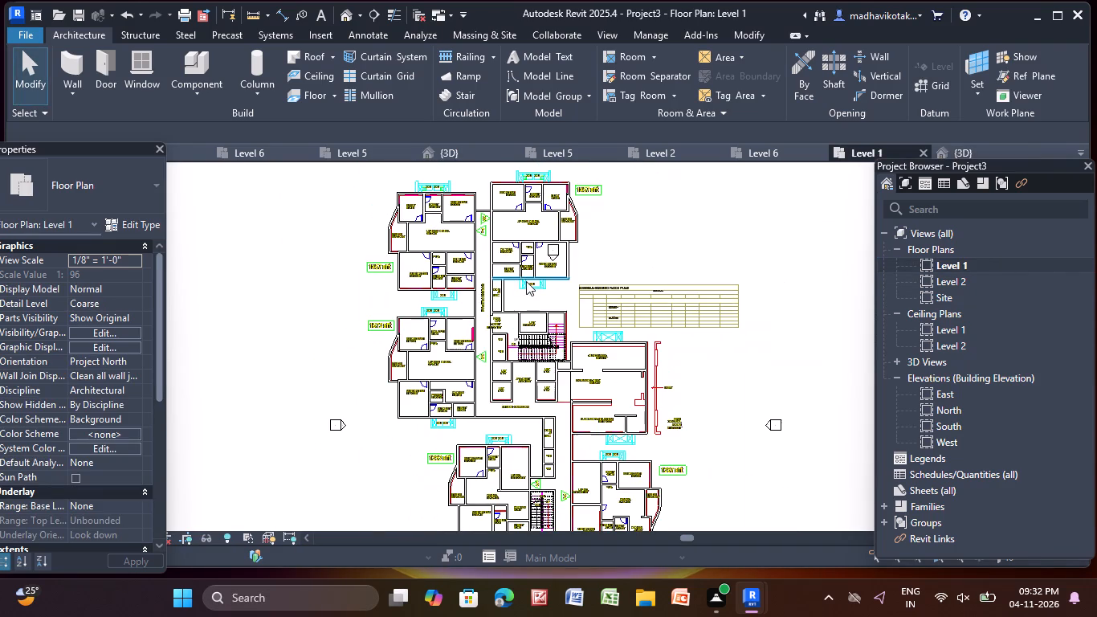
pyautogui.scroll(5, 546, 353)
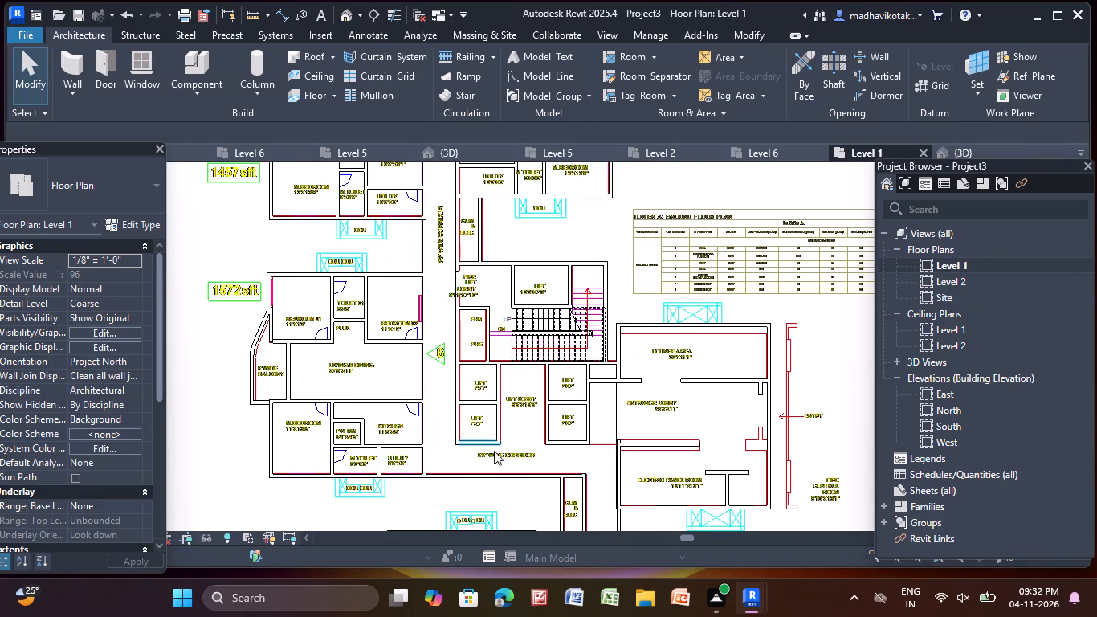
pyautogui.moveTo(474, 447); pyautogui.dragTo(469, 427, button='middle')
pyautogui.scroll(5, 469, 428)
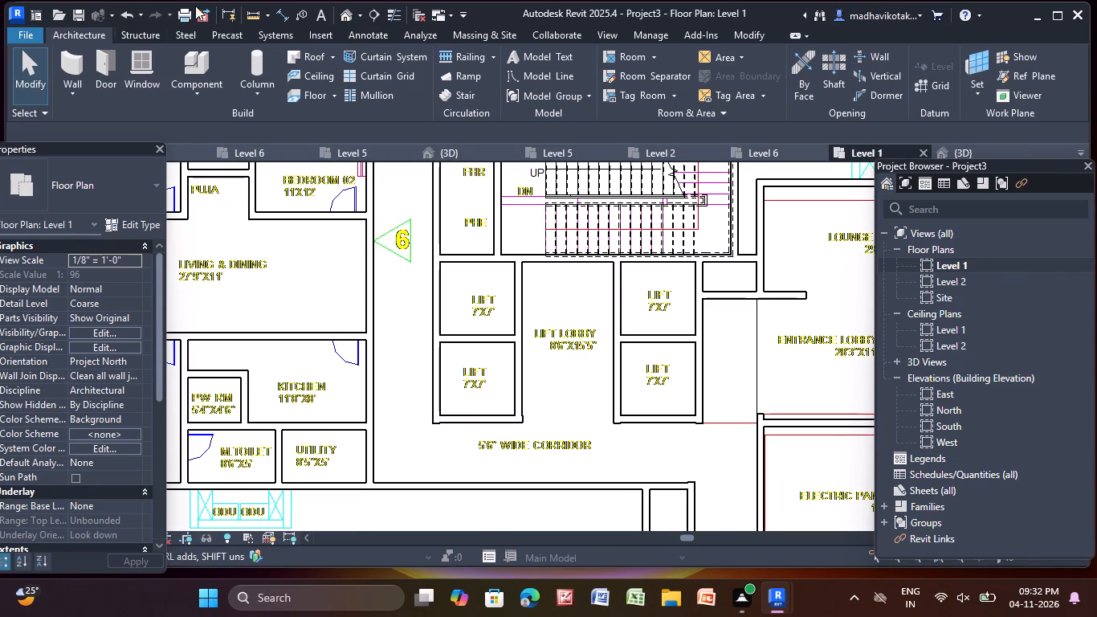
pyautogui.click(352, 14)
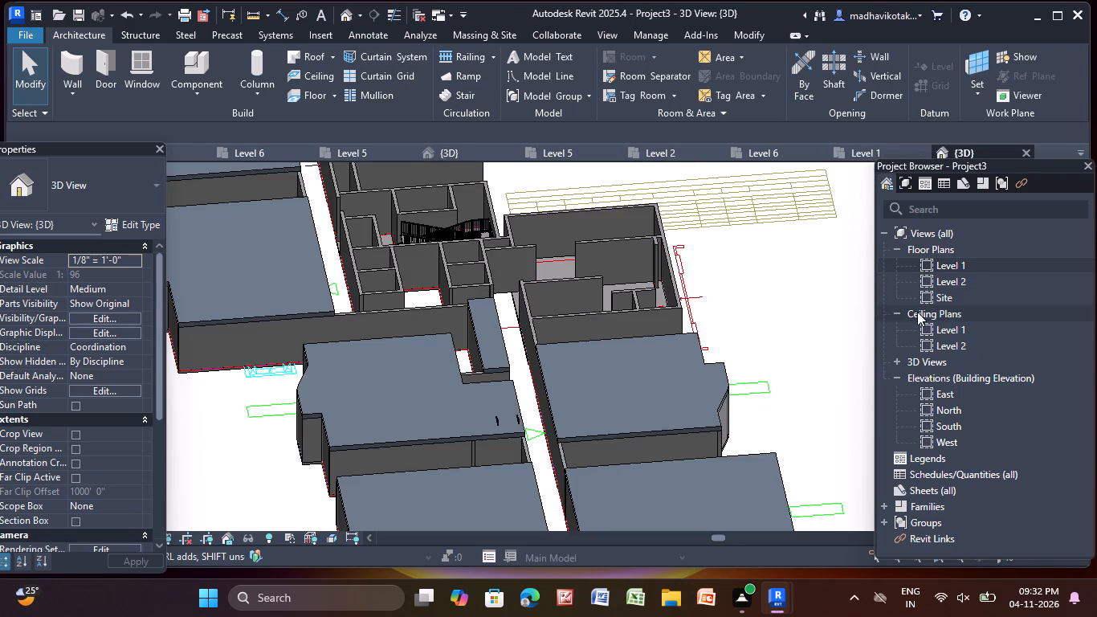
pyautogui.doubleClick(957, 262)
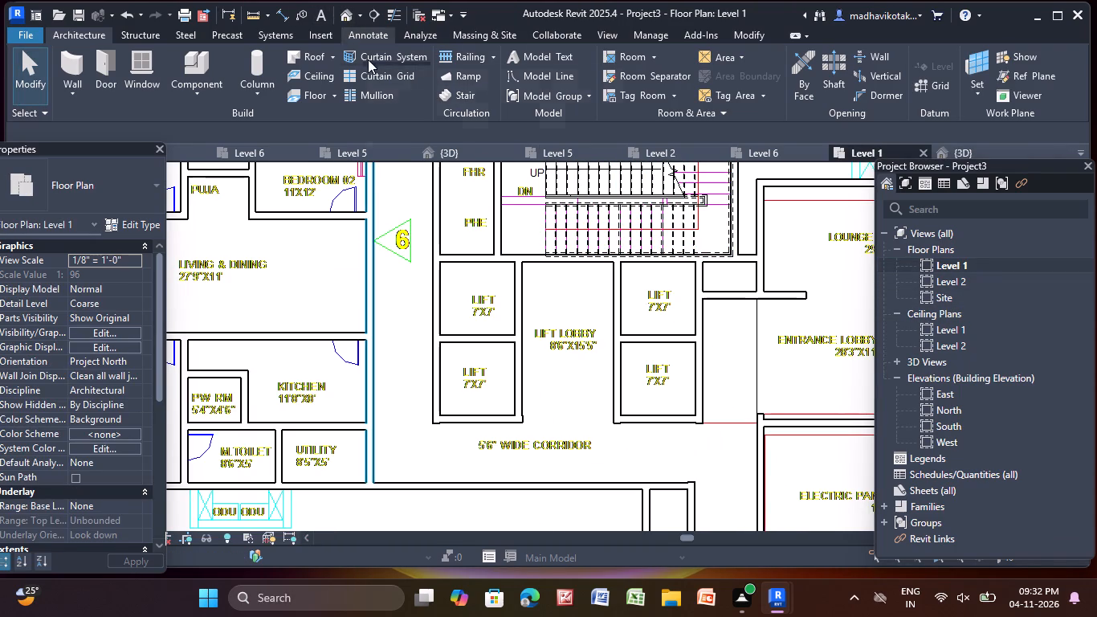
# Create a flat footprint roof at Level 2 with a rectangular boundary around the two lifts between unit 6's corridor and the lift lobby.
pyautogui.click(309, 55)
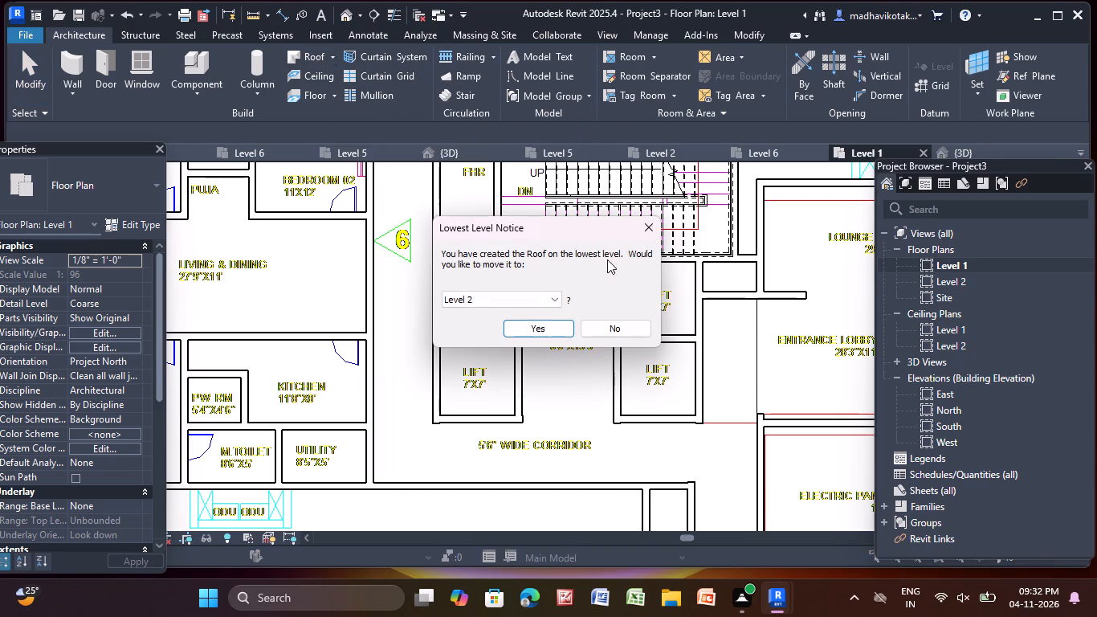
pyautogui.click(555, 327)
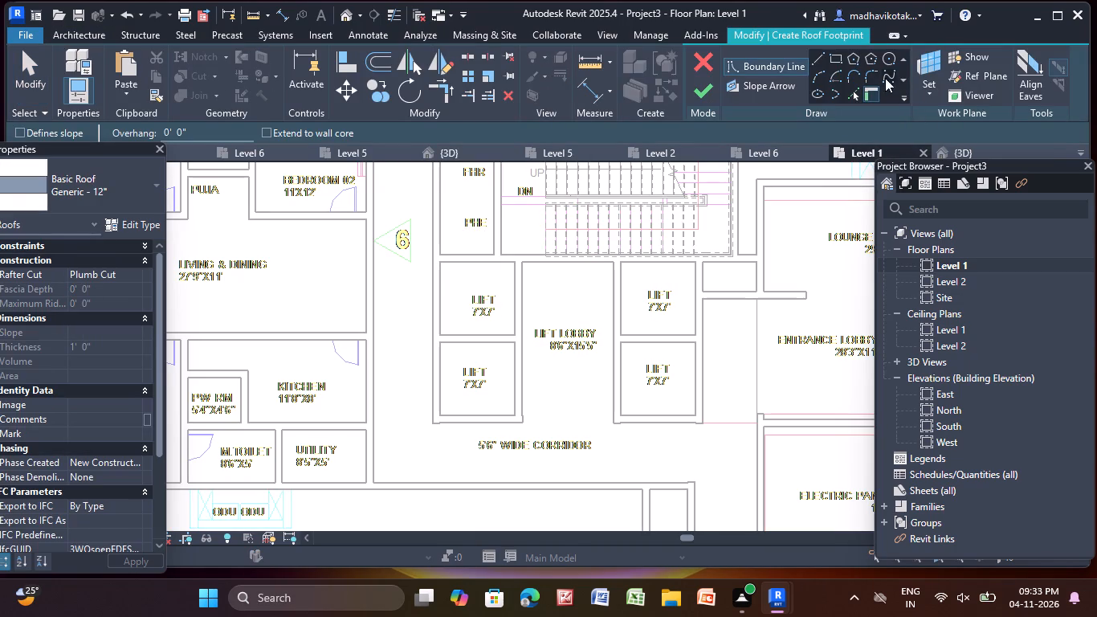
pyautogui.click(838, 56)
pyautogui.scroll(4, 253, 284)
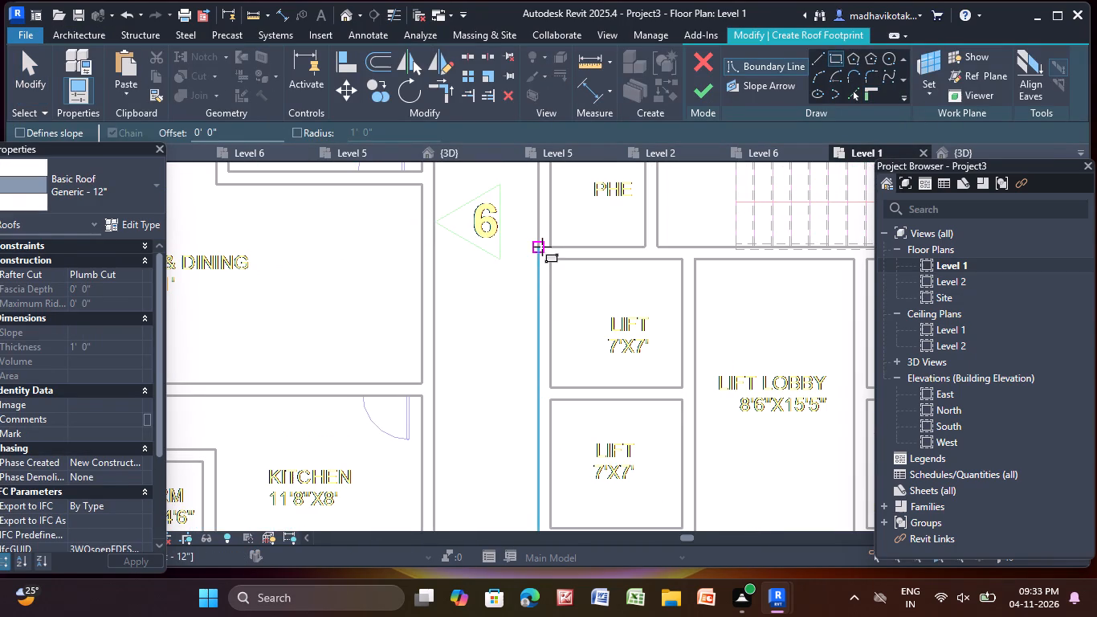
pyautogui.click(537, 251)
pyautogui.moveTo(709, 447); pyautogui.dragTo(581, 239, button='middle')
pyautogui.click(564, 330)
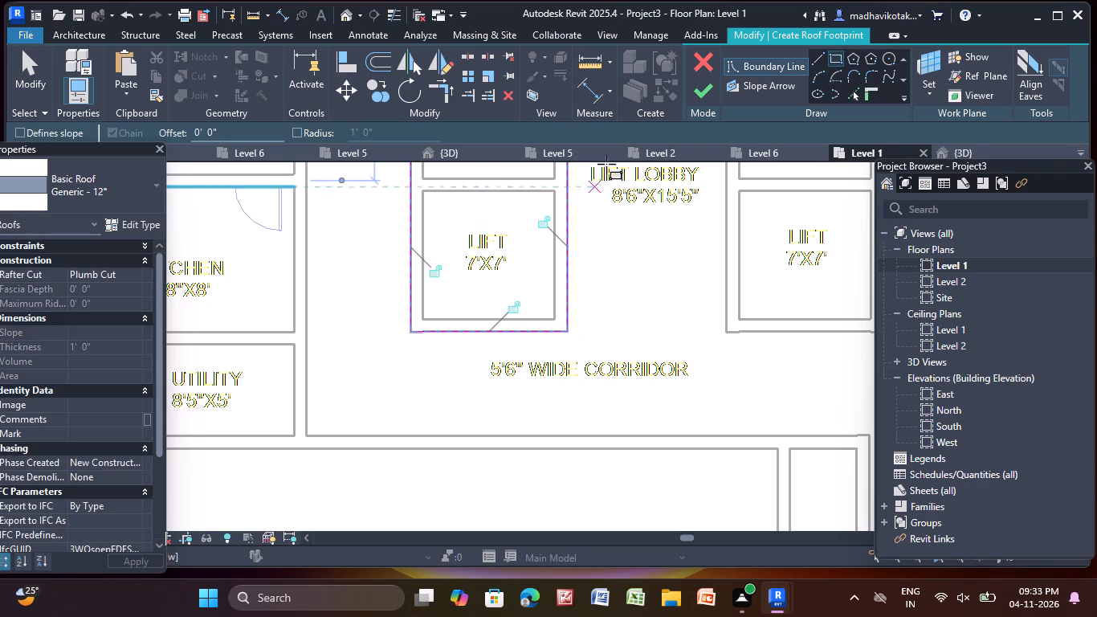
pyautogui.click(698, 96)
# Create a flat footprint roof at Level 2 with a 15' 10" long rectangular boundary around the two lifts on the lobby's entrance side.
pyautogui.scroll(-4, 624, 300)
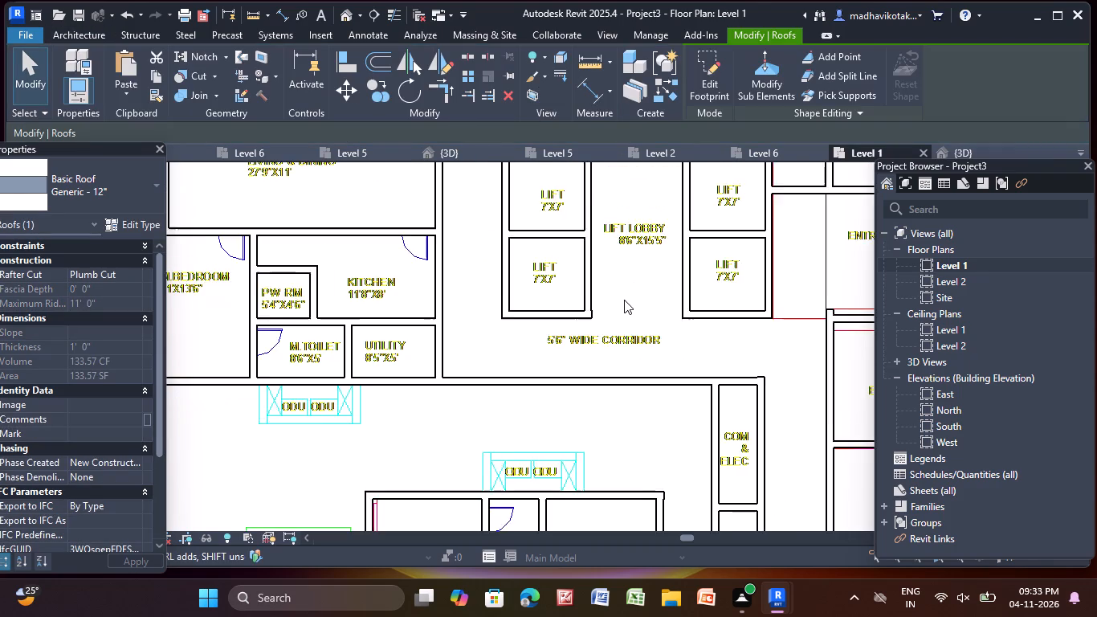
pyautogui.moveTo(623, 300); pyautogui.dragTo(536, 356, button='middle')
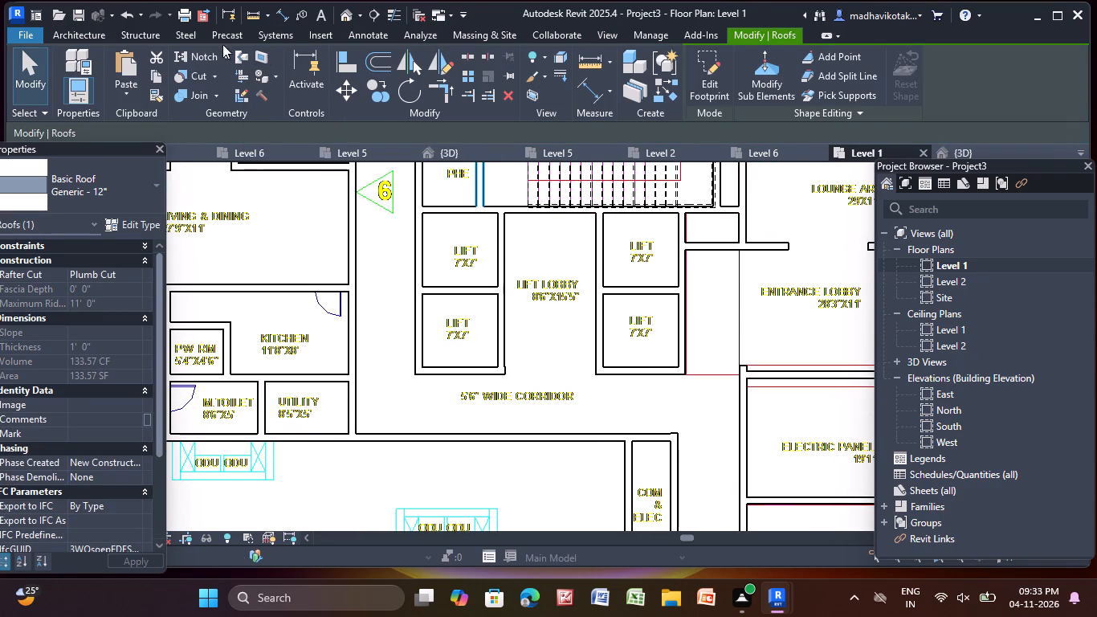
pyautogui.click(96, 43)
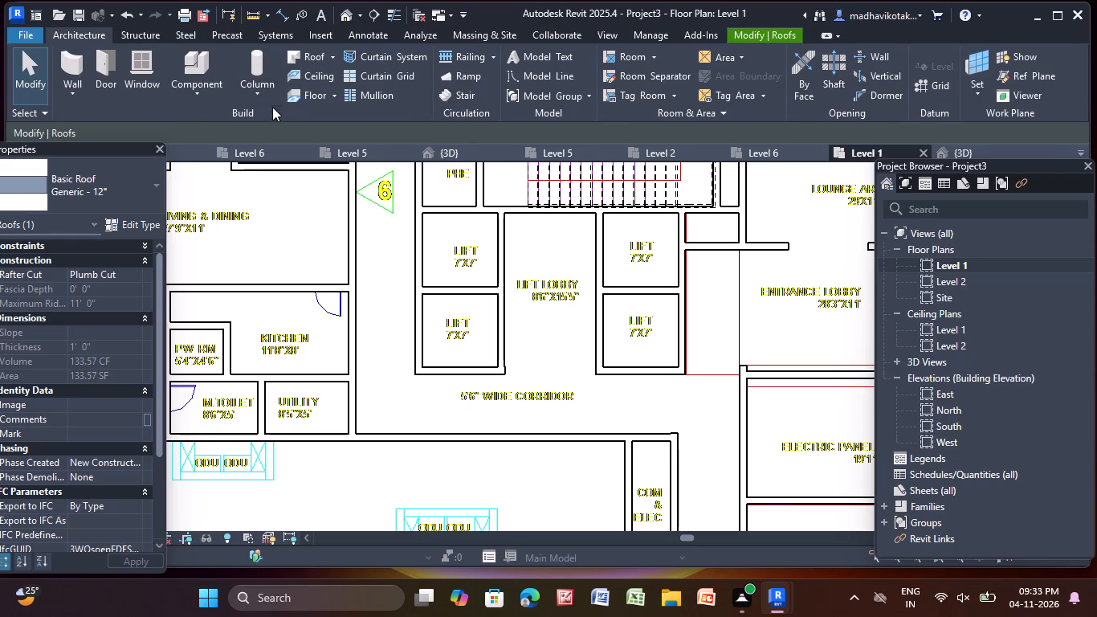
pyautogui.click(305, 56)
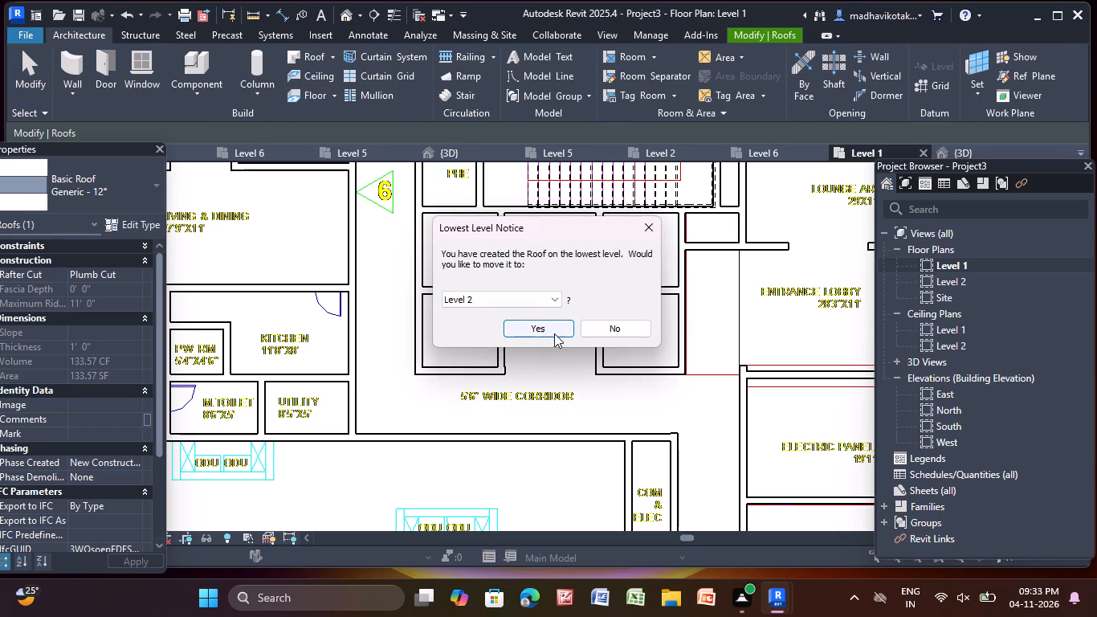
pyautogui.click(554, 333)
pyautogui.scroll(4, 624, 213)
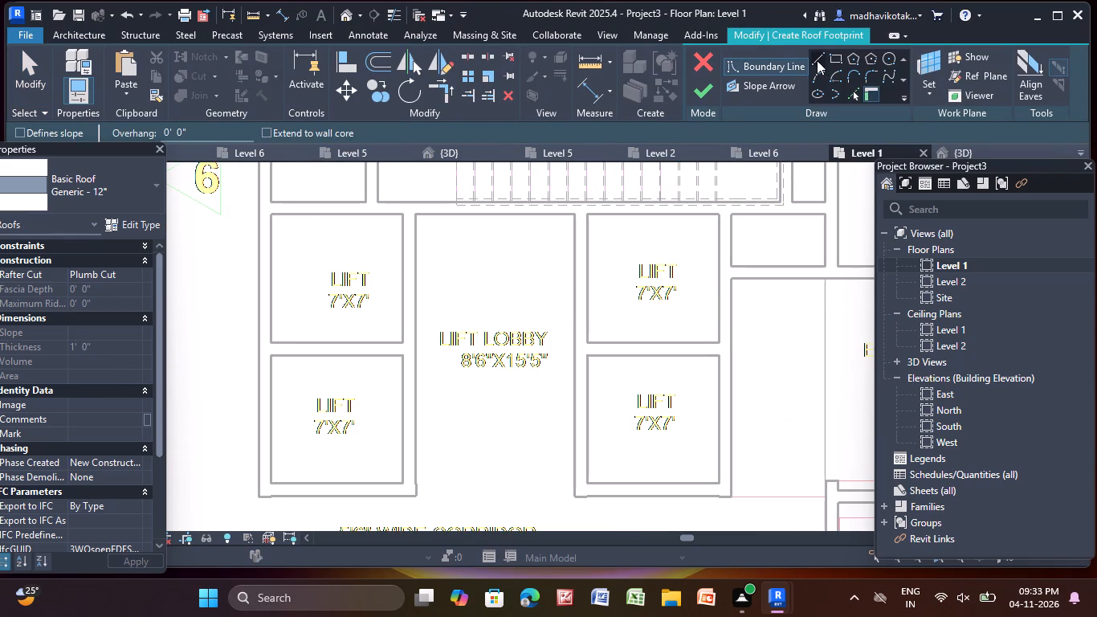
pyautogui.click(834, 53)
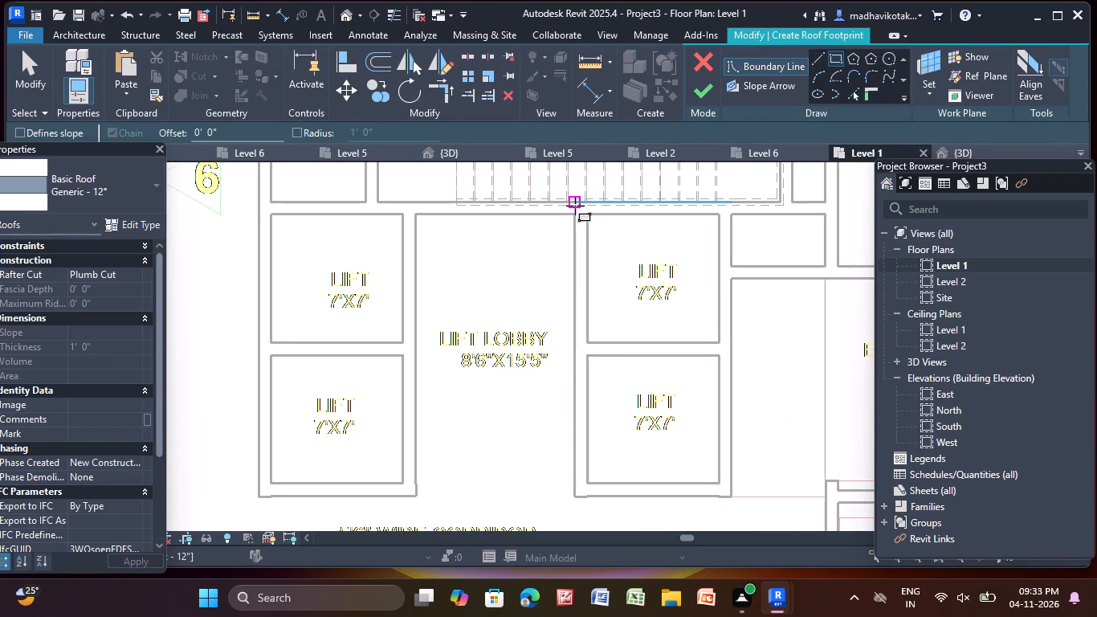
pyautogui.click(575, 206)
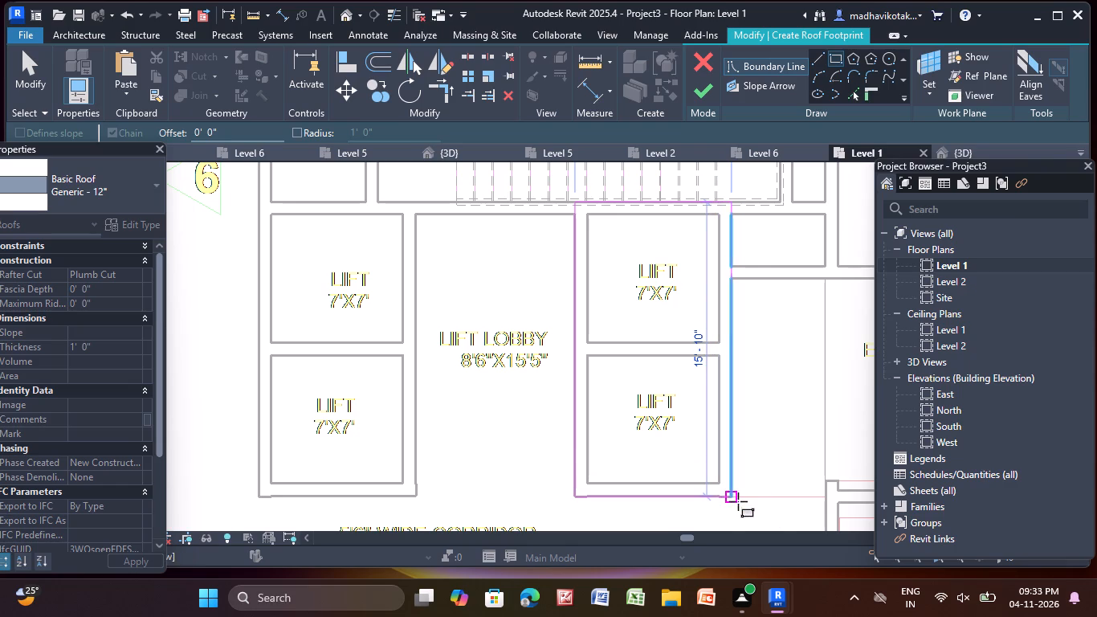
pyautogui.scroll(4, 738, 501)
pyautogui.click(727, 494)
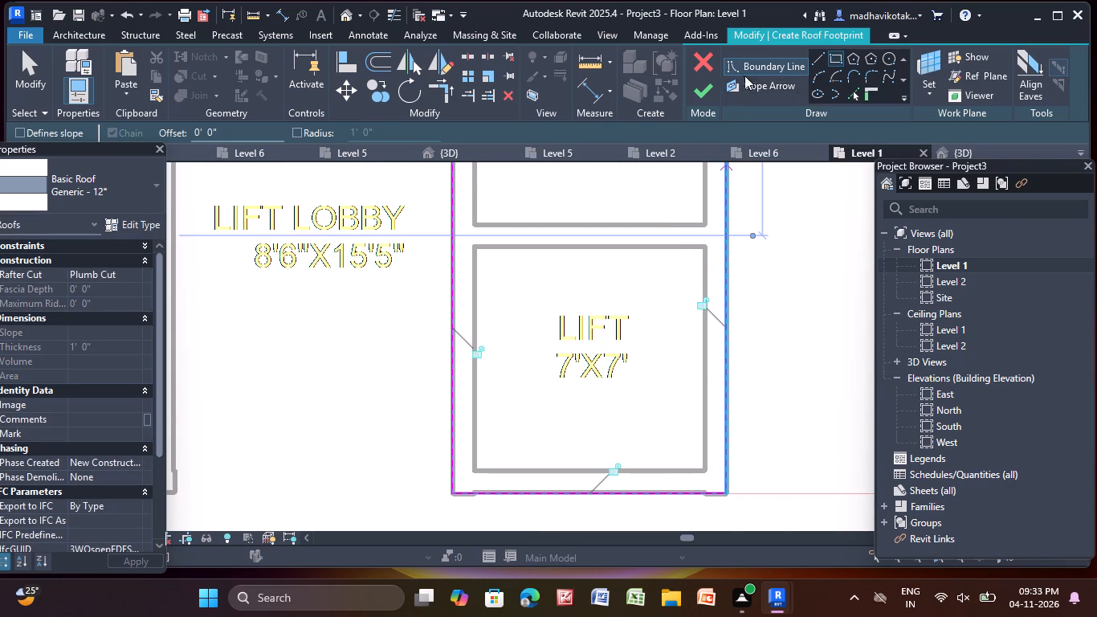
pyautogui.click(687, 102)
pyautogui.click(697, 93)
# Review the stair, lift and corridor areas in the Level 1 plan and inspect the roofs around them in 3D.
pyautogui.scroll(-4, 471, 294)
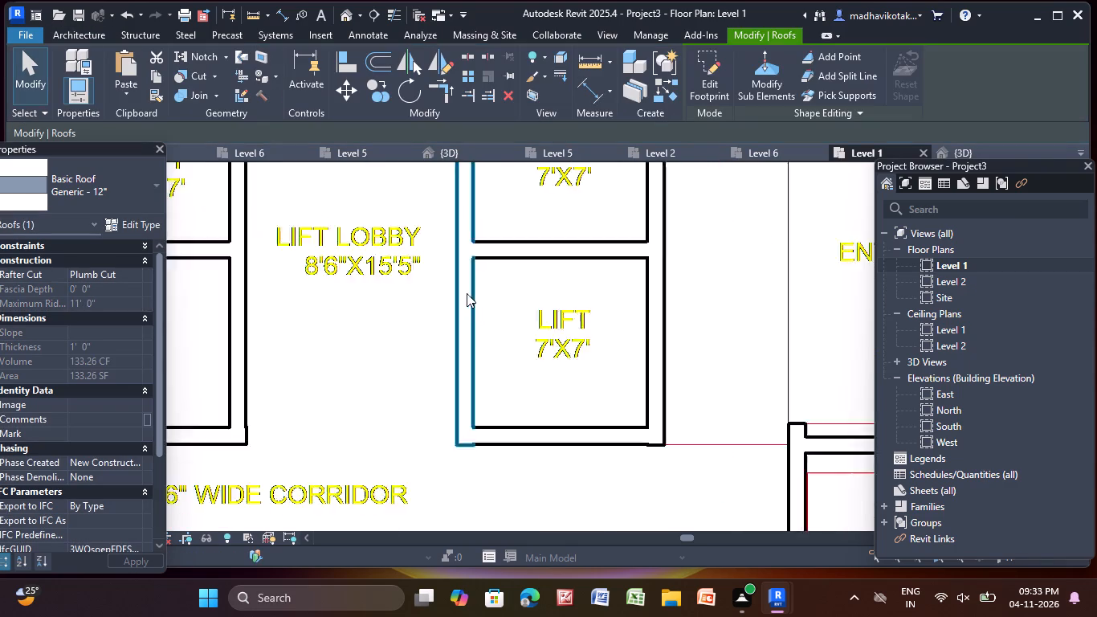
pyautogui.scroll(-3, 467, 293)
pyautogui.scroll(-4, 383, 219)
pyautogui.moveTo(380, 219); pyautogui.dragTo(454, 452, button='middle')
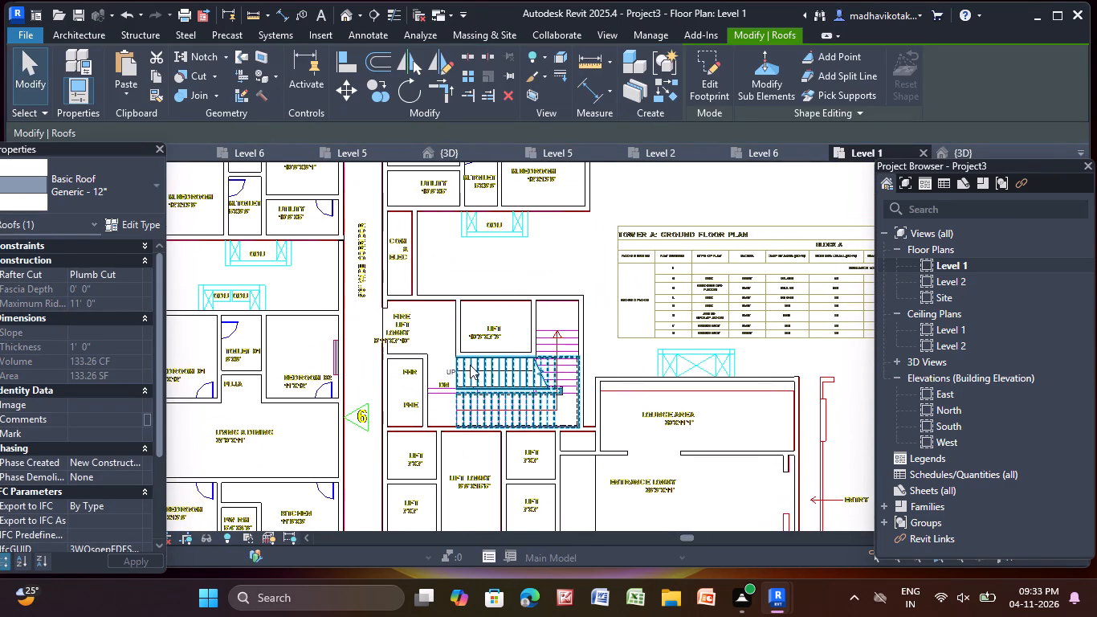
pyautogui.moveTo(469, 365); pyautogui.dragTo(429, 504, button='middle')
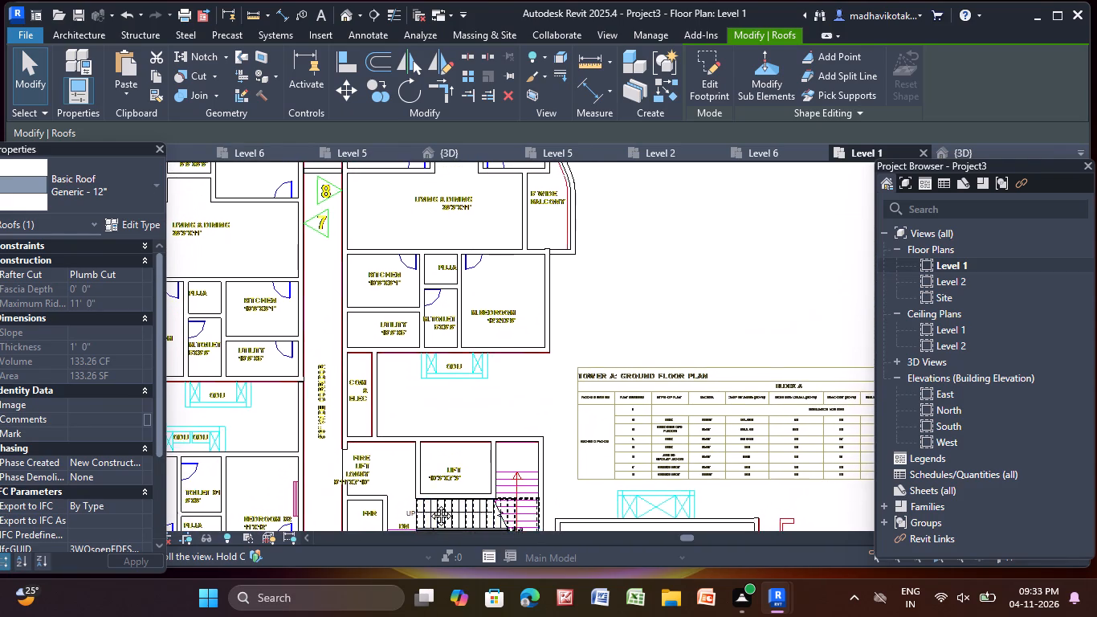
pyautogui.moveTo(429, 504); pyautogui.dragTo(379, 323, button='middle')
pyautogui.scroll(-2, 383, 306)
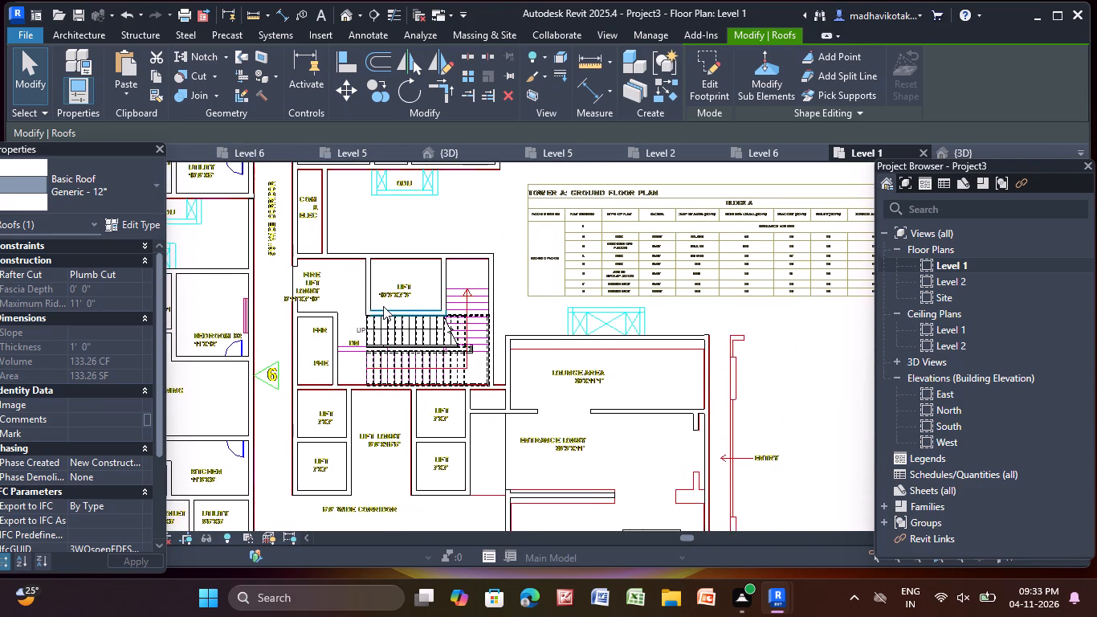
pyautogui.scroll(-1, 383, 306)
pyautogui.moveTo(383, 306); pyautogui.dragTo(408, 428, button='middle')
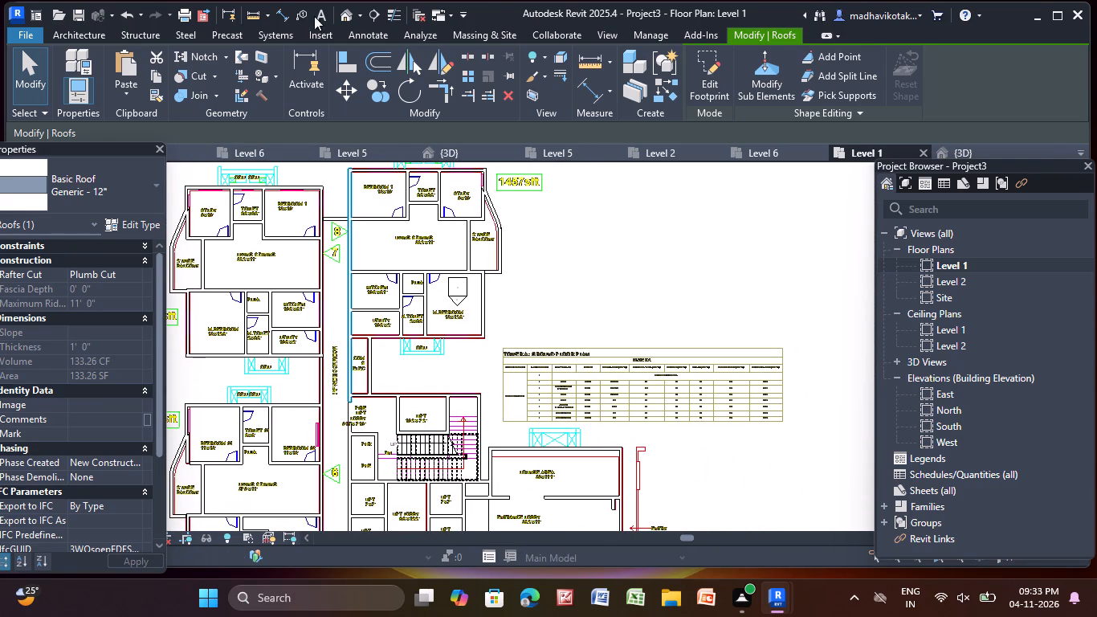
pyautogui.click(338, 13)
pyautogui.moveTo(424, 262); pyautogui.dragTo(424, 272, button='middle')
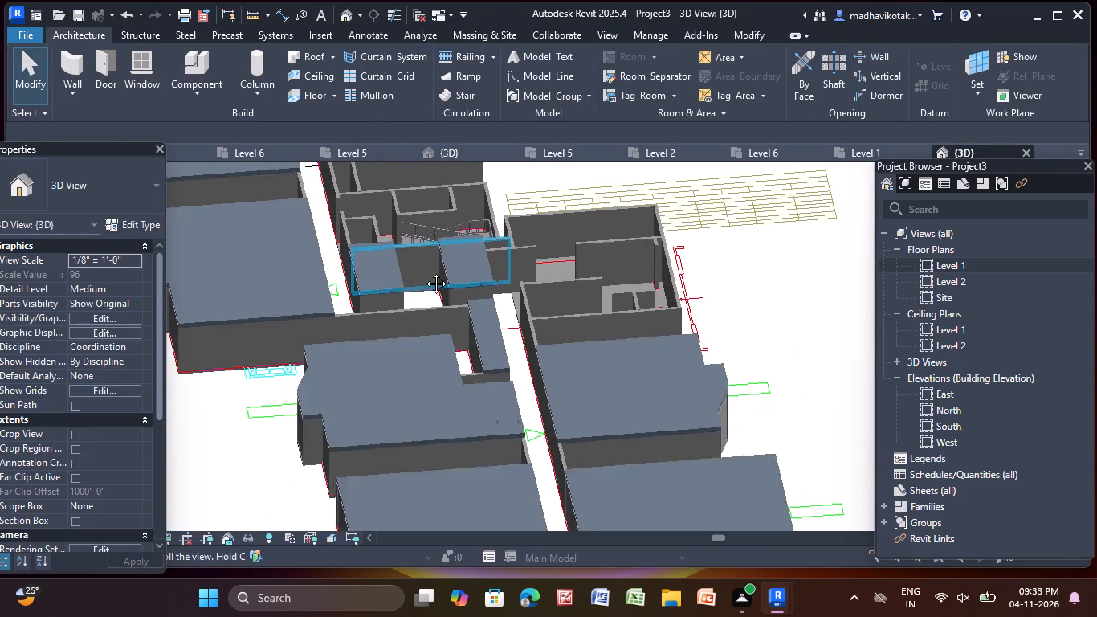
pyautogui.moveTo(424, 272); pyautogui.dragTo(427, 373, button='middle')
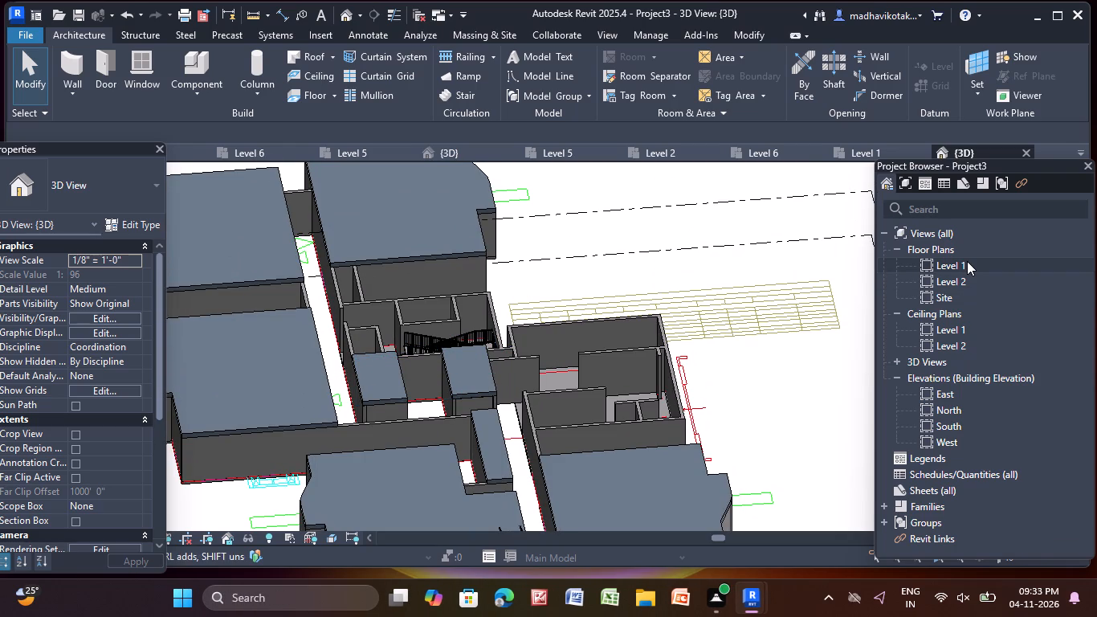
# Create a flat footprint roof at Level 2 with a rectangular boundary around the COM & ELEC room beside the 5'6" wide corridor in the Level 1 plan.
pyautogui.doubleClick(967, 261)
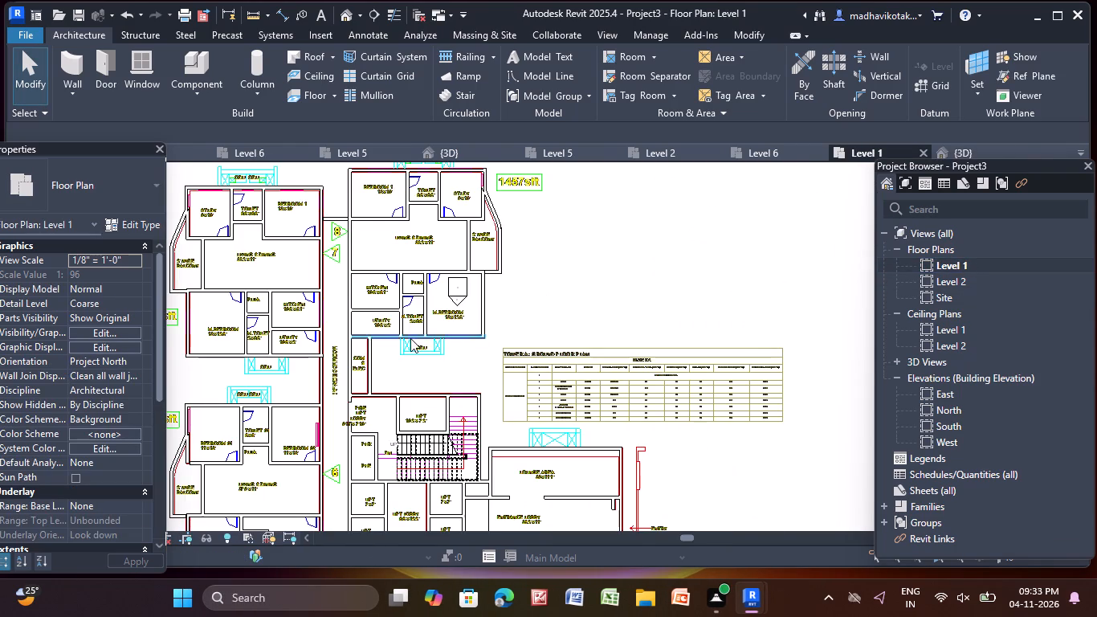
pyautogui.scroll(6, 385, 364)
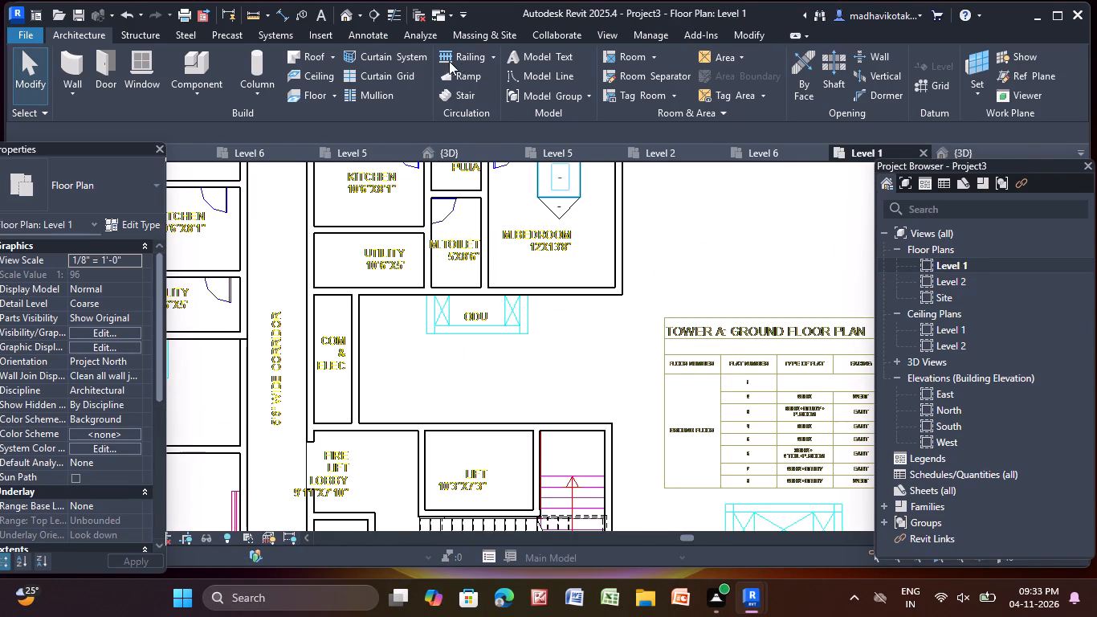
pyautogui.click(321, 62)
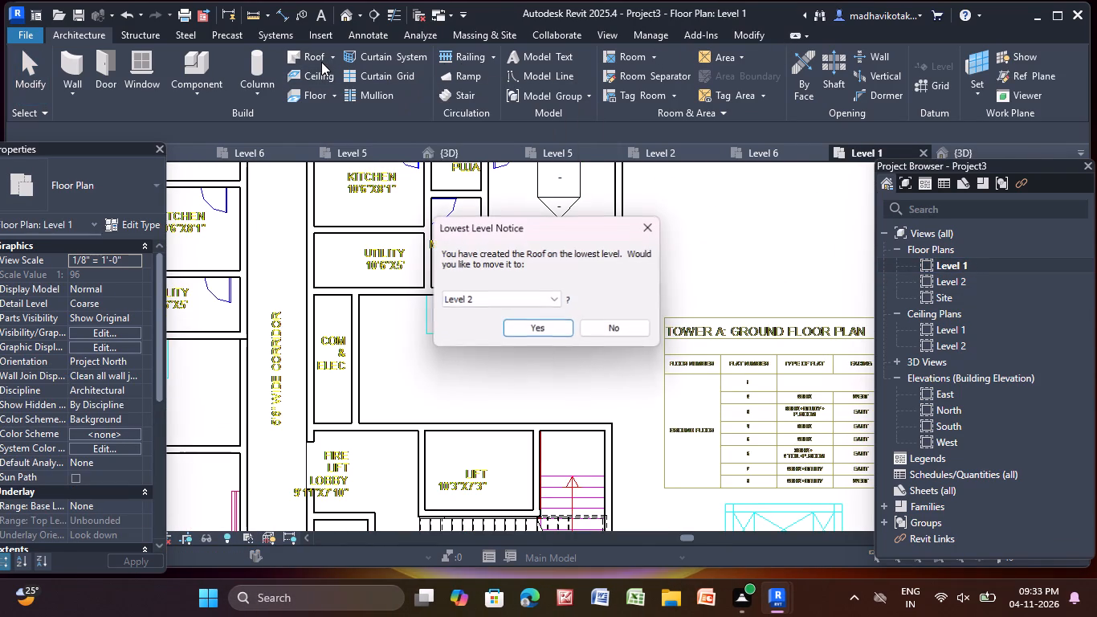
pyautogui.click(516, 323)
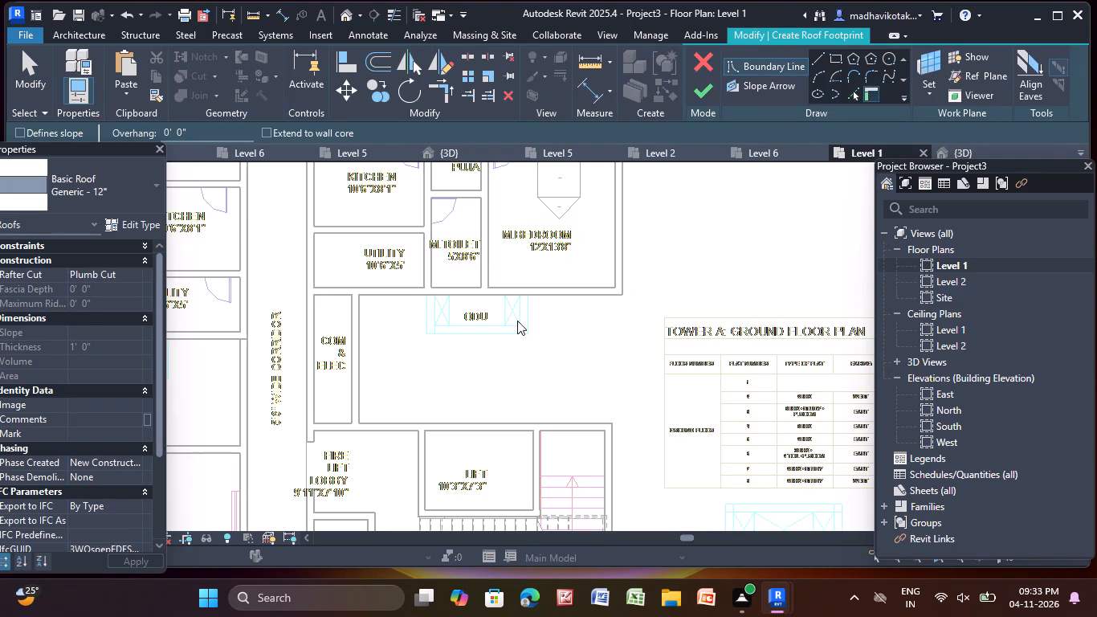
pyautogui.click(830, 58)
pyautogui.scroll(3, 291, 297)
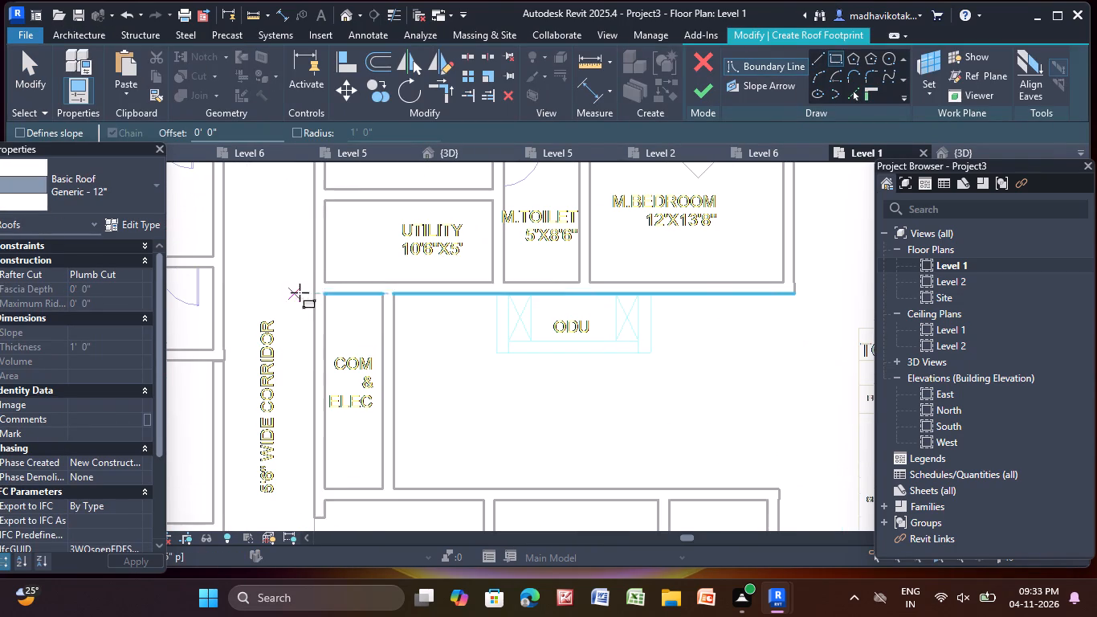
pyautogui.moveTo(329, 304); pyautogui.dragTo(307, 267, button='middle')
pyautogui.scroll(3, 295, 267)
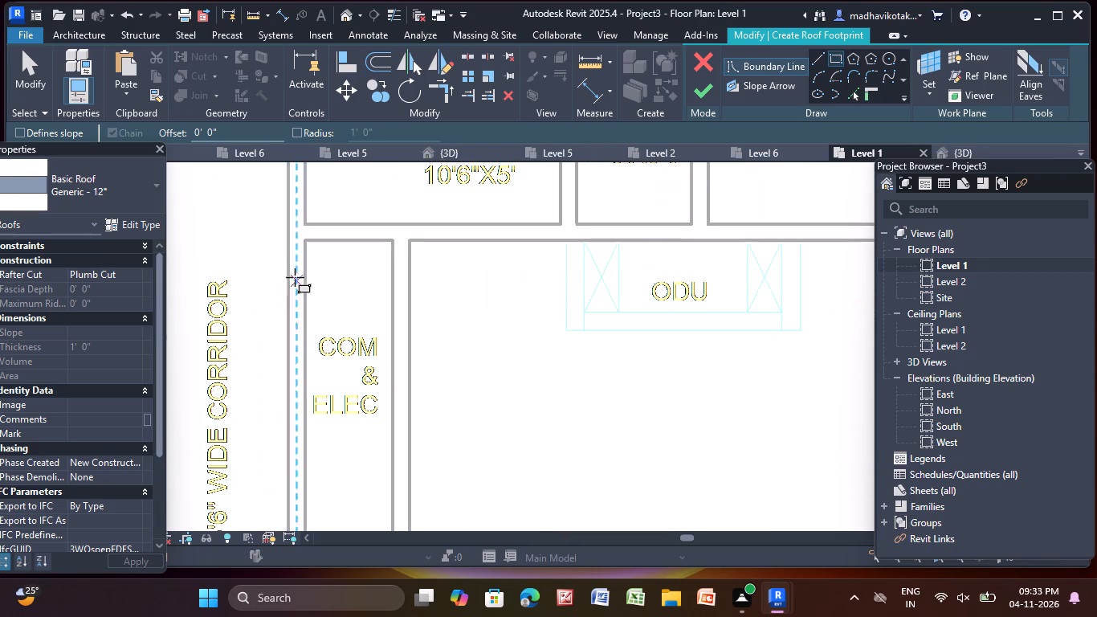
pyautogui.click(285, 228)
pyautogui.moveTo(422, 387); pyautogui.dragTo(427, 227, button='middle')
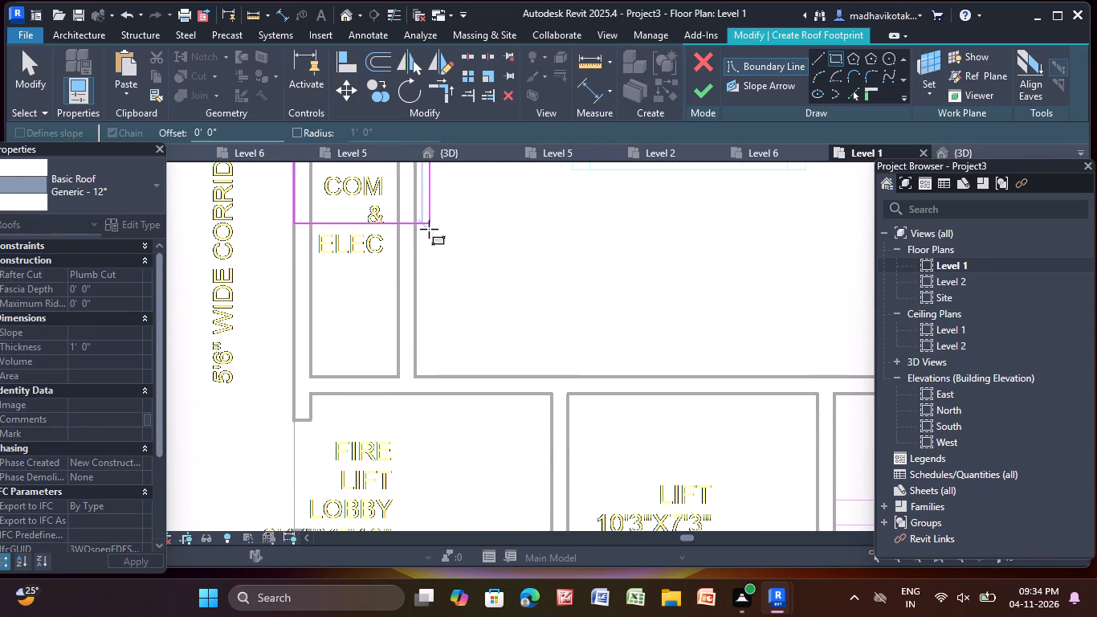
pyautogui.click(410, 393)
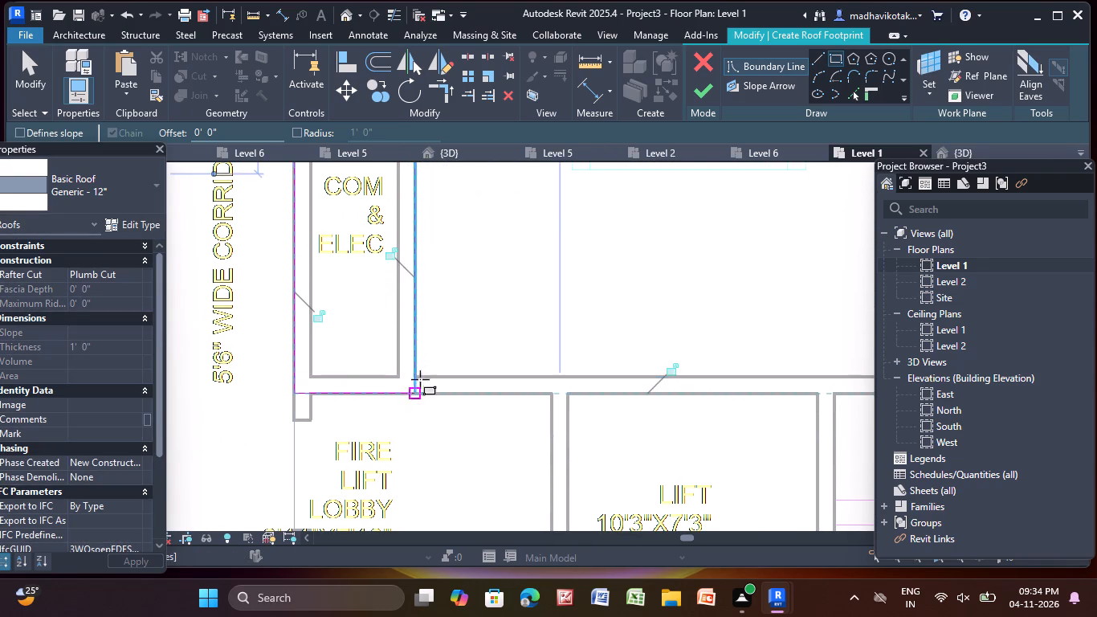
pyautogui.scroll(-5, 444, 349)
pyautogui.moveTo(444, 349); pyautogui.dragTo(445, 385, button='middle')
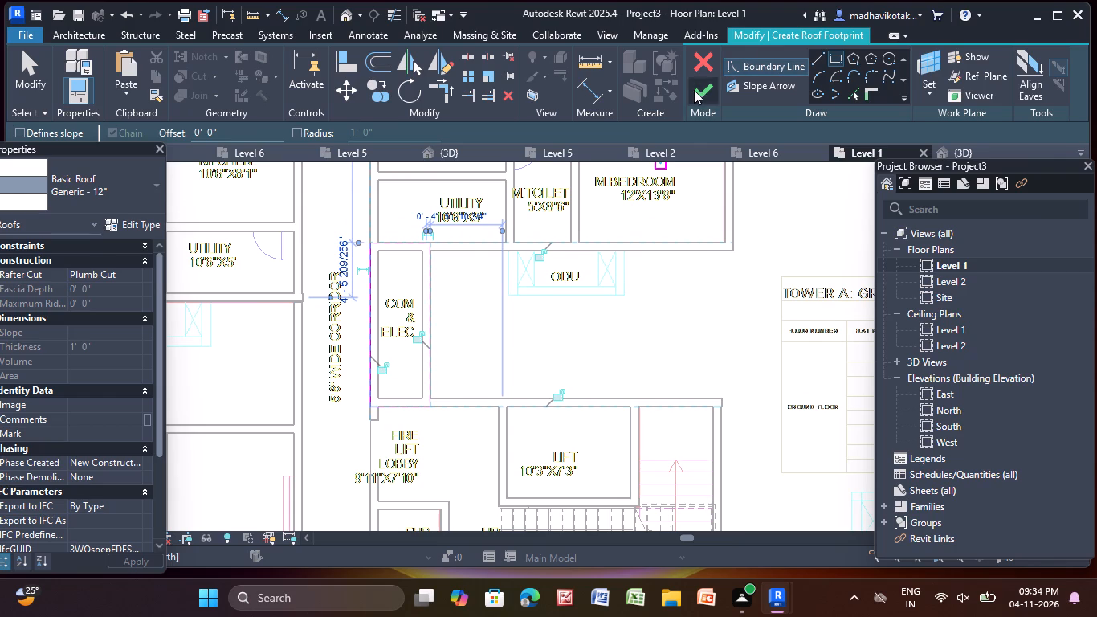
pyautogui.click(699, 84)
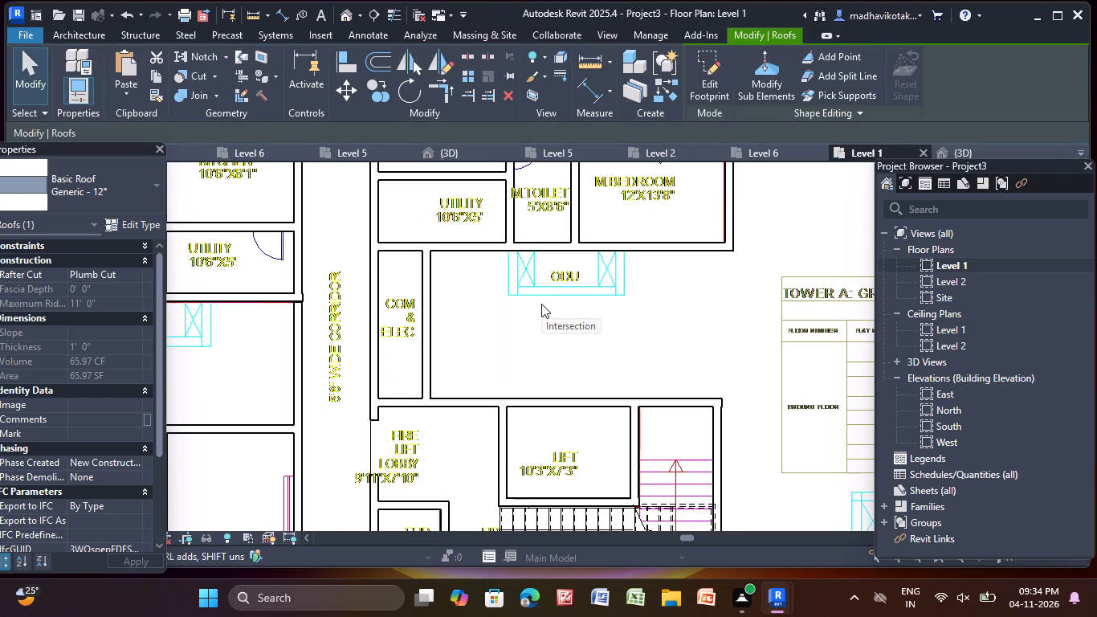
# Create a flat footprint roof at Level 2 with one rectangular boundary around the fire lift lobby, 10'3"x7'3" lift, FHR/PHE shafts and staircase, dismissing any save reminder.
pyautogui.scroll(-4, 541, 304)
pyautogui.moveTo(495, 384); pyautogui.dragTo(478, 286, button='middle')
pyautogui.scroll(1, 478, 287)
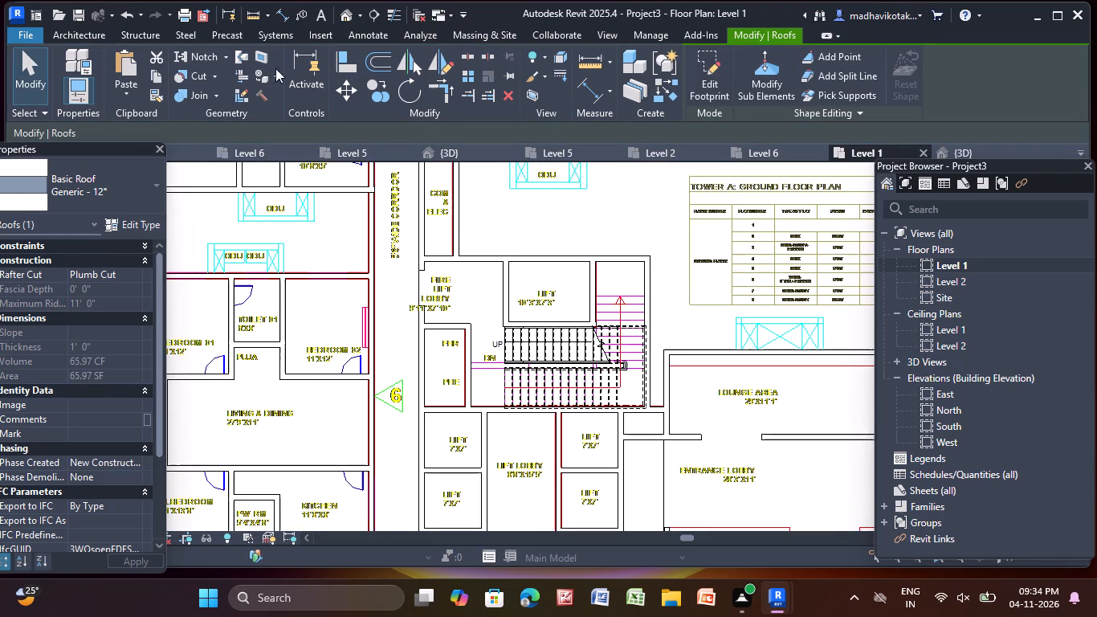
pyautogui.click(91, 36)
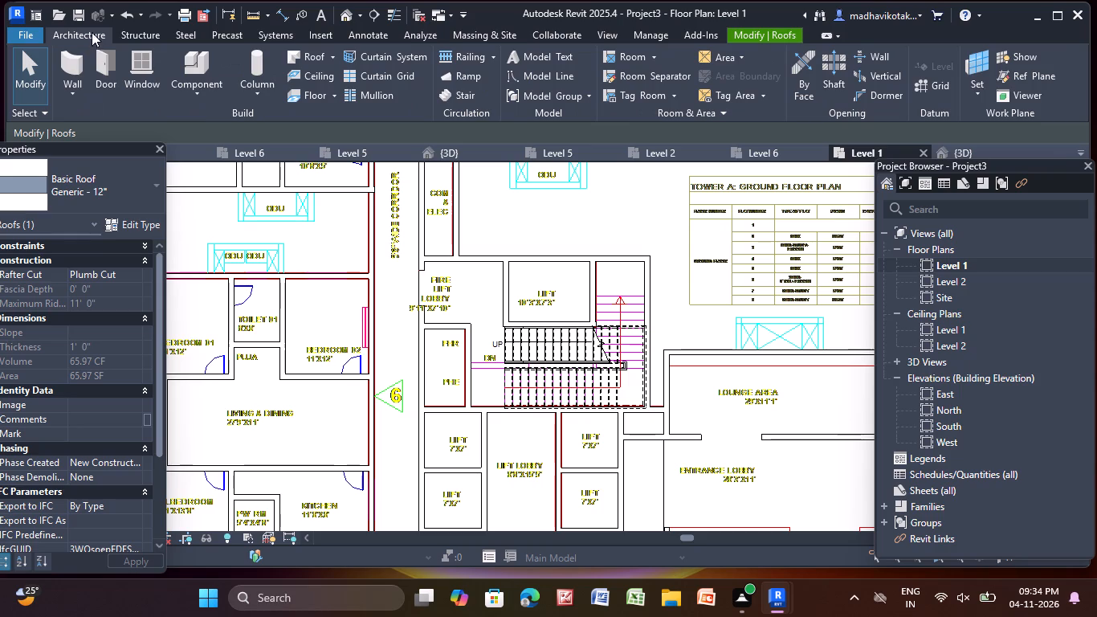
pyautogui.click(316, 58)
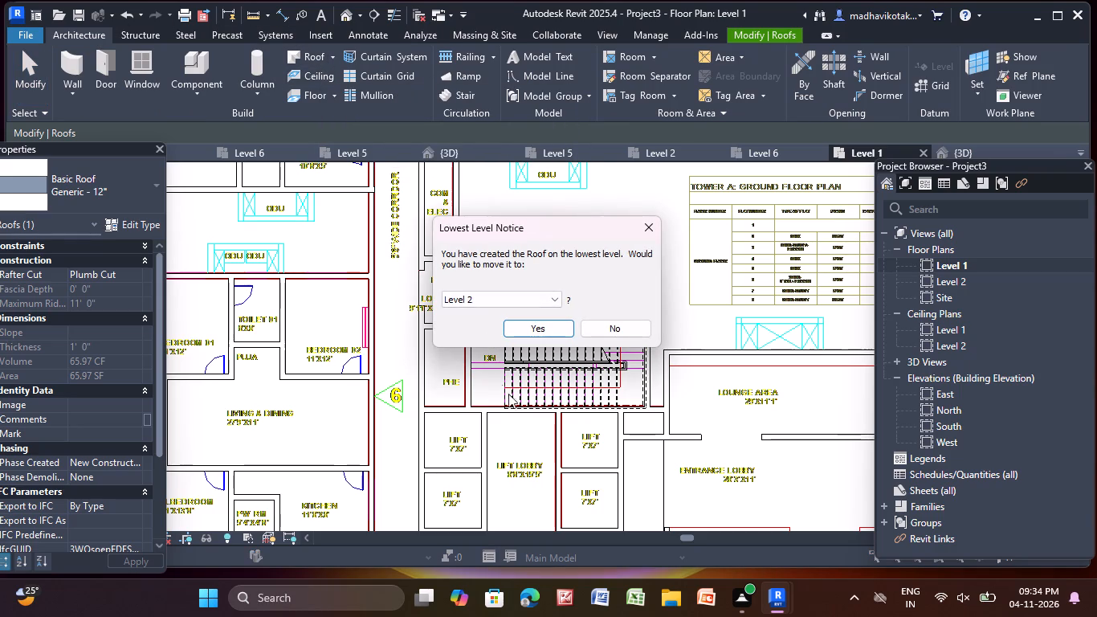
pyautogui.click(545, 329)
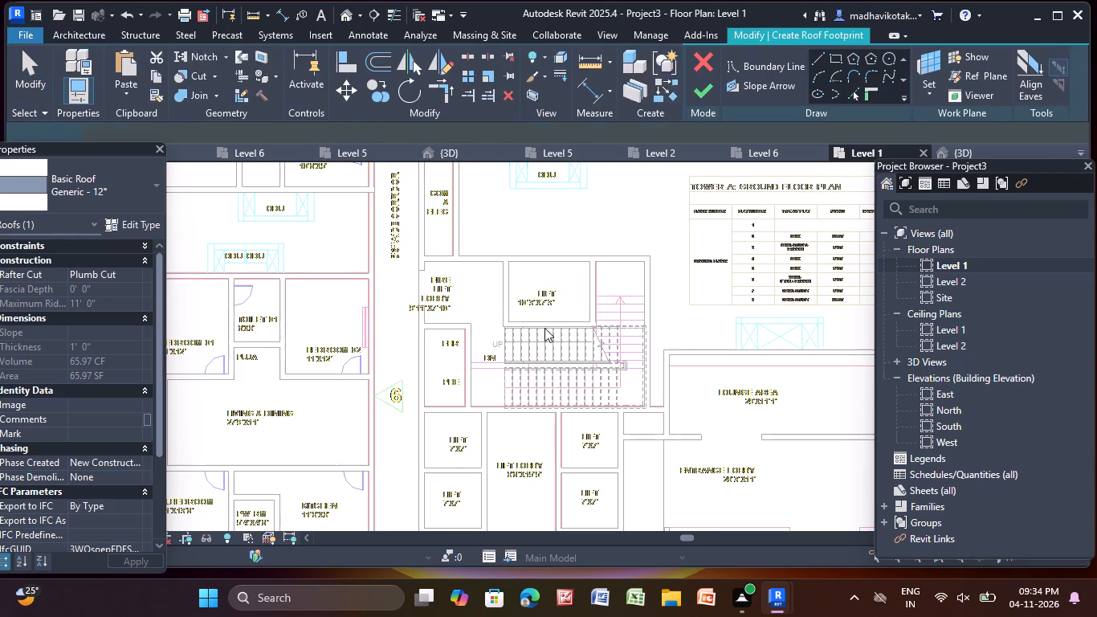
pyautogui.click(839, 55)
pyautogui.scroll(2, 422, 276)
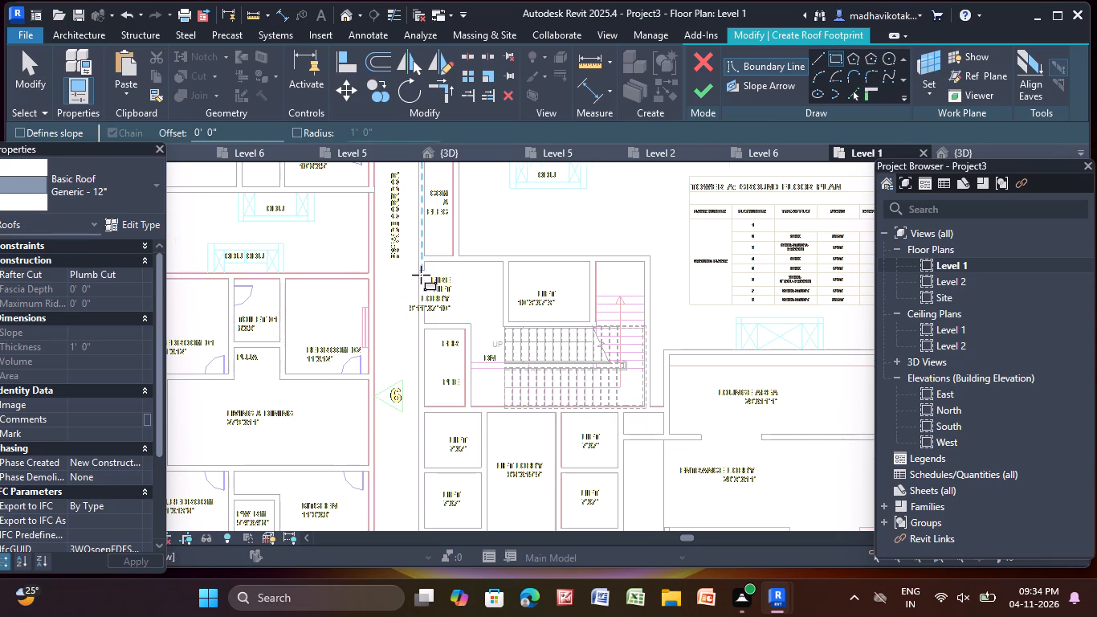
pyautogui.scroll(3, 421, 275)
pyautogui.click(416, 238)
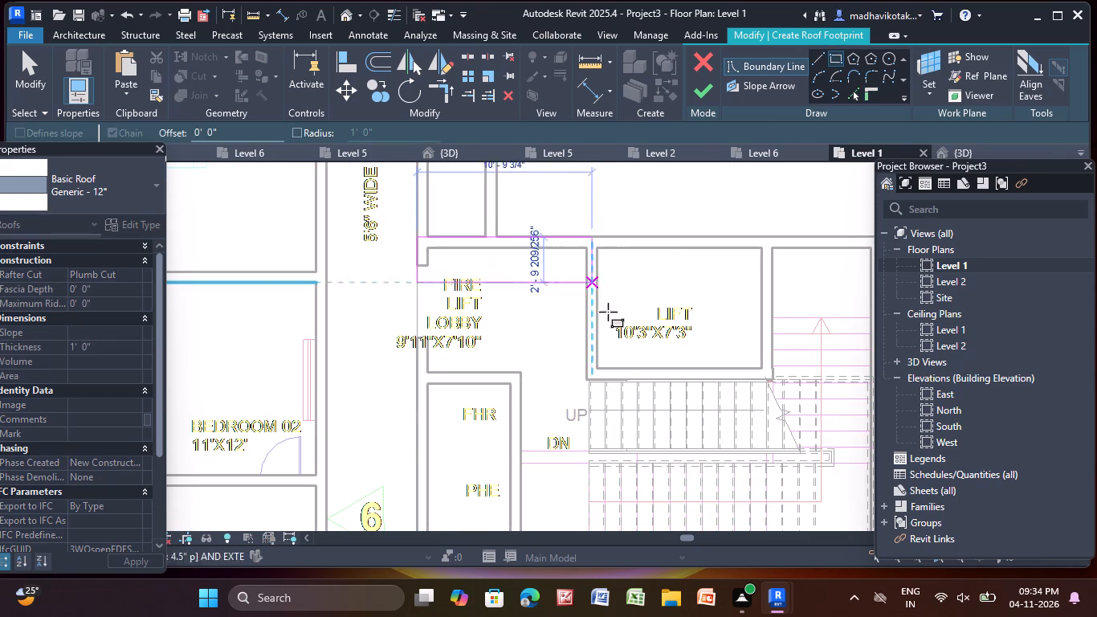
pyautogui.moveTo(732, 432); pyautogui.dragTo(523, 238, button='middle')
pyautogui.scroll(1, 523, 239)
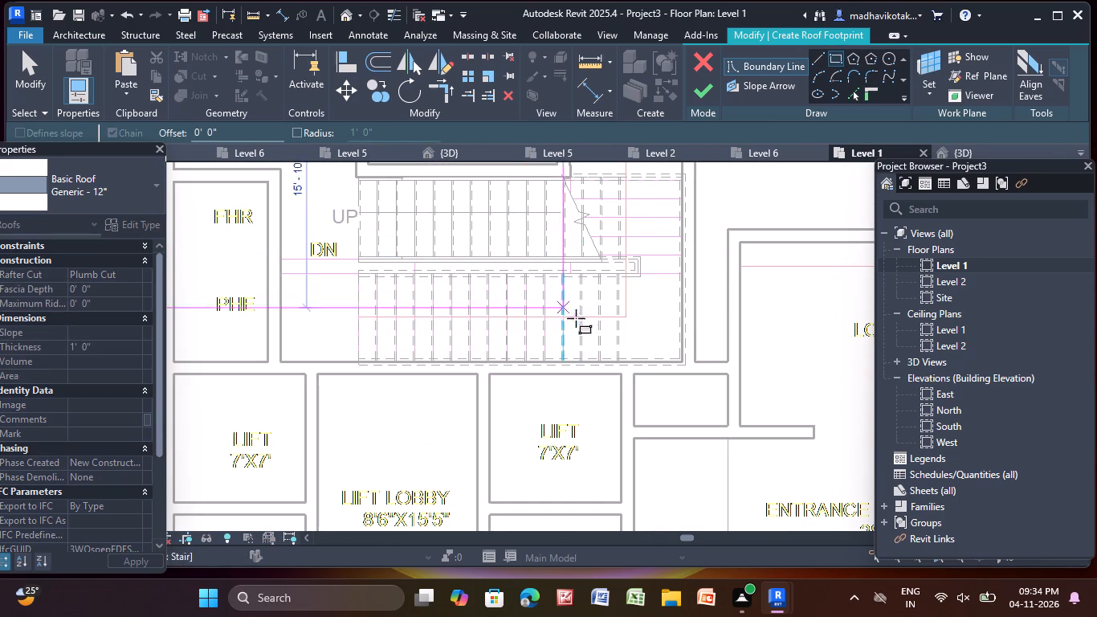
pyautogui.click(695, 374)
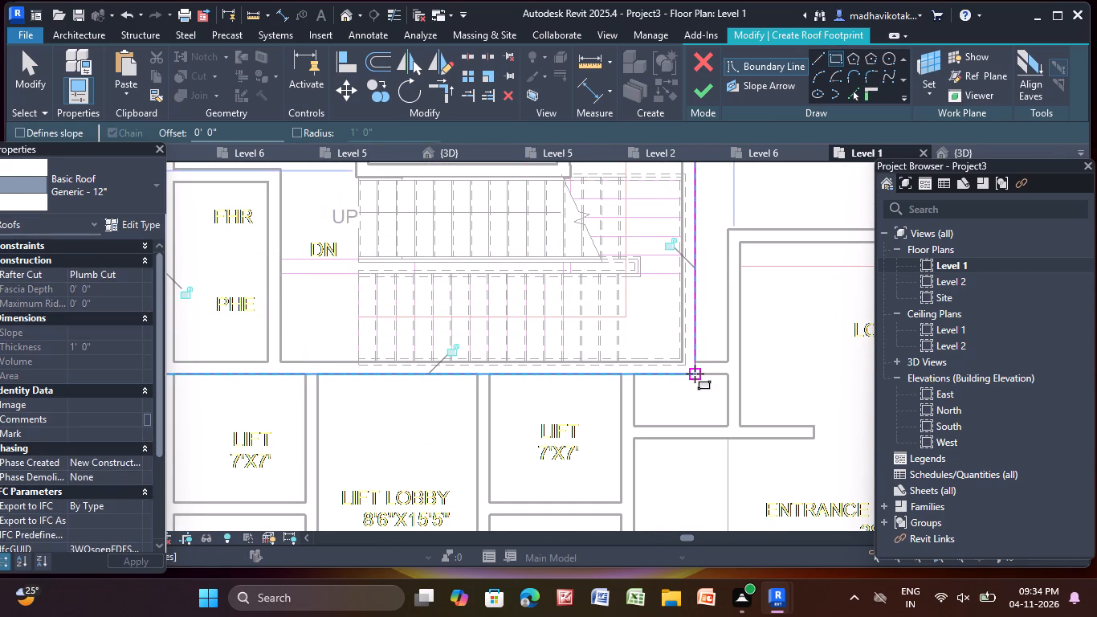
pyautogui.click(693, 97)
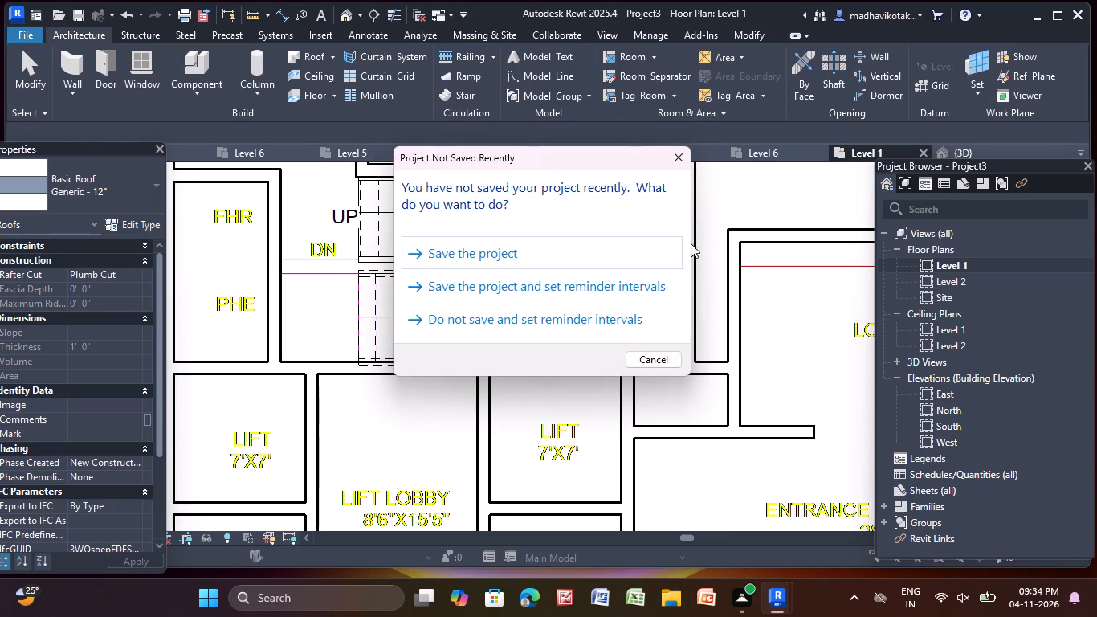
pyautogui.click(665, 144)
pyautogui.click(679, 159)
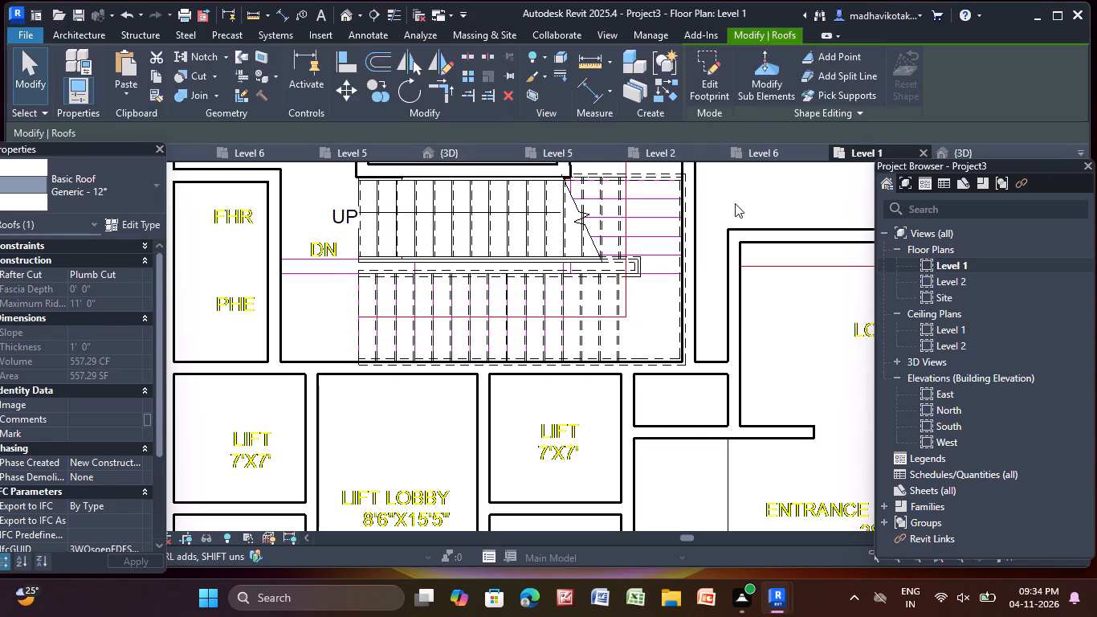
pyautogui.click(735, 203)
# Examine the Level 1 plan and the whole tower in 3D for parts still without a roof.
pyautogui.scroll(-10, 735, 205)
pyautogui.moveTo(714, 235); pyautogui.dragTo(527, 359, button='middle')
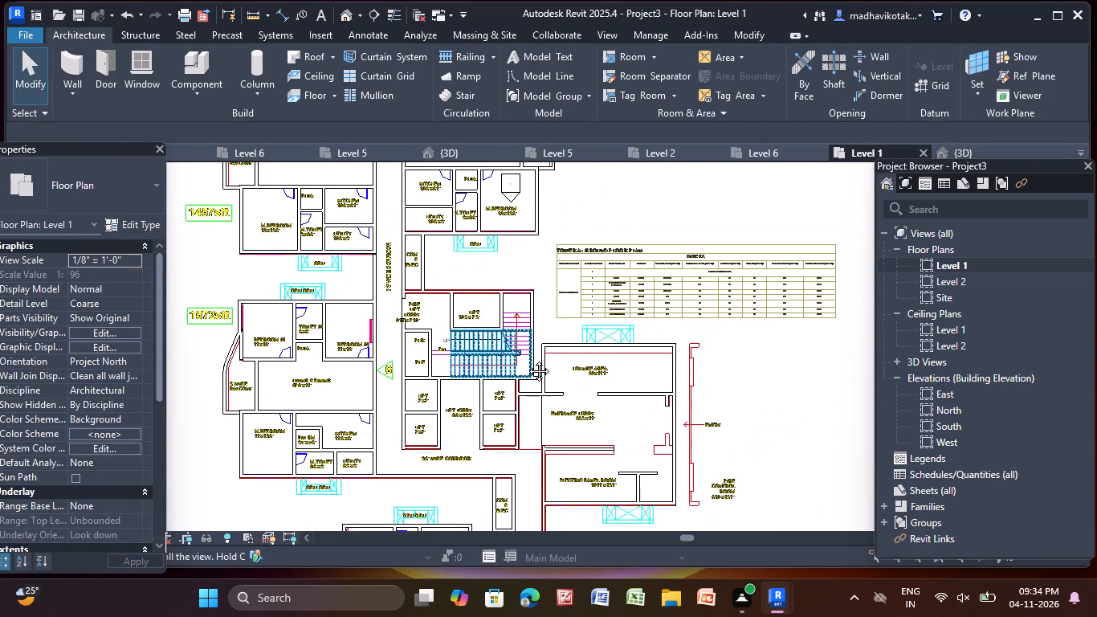
pyautogui.moveTo(527, 359); pyautogui.dragTo(500, 276, button='middle')
pyautogui.scroll(-4, 479, 308)
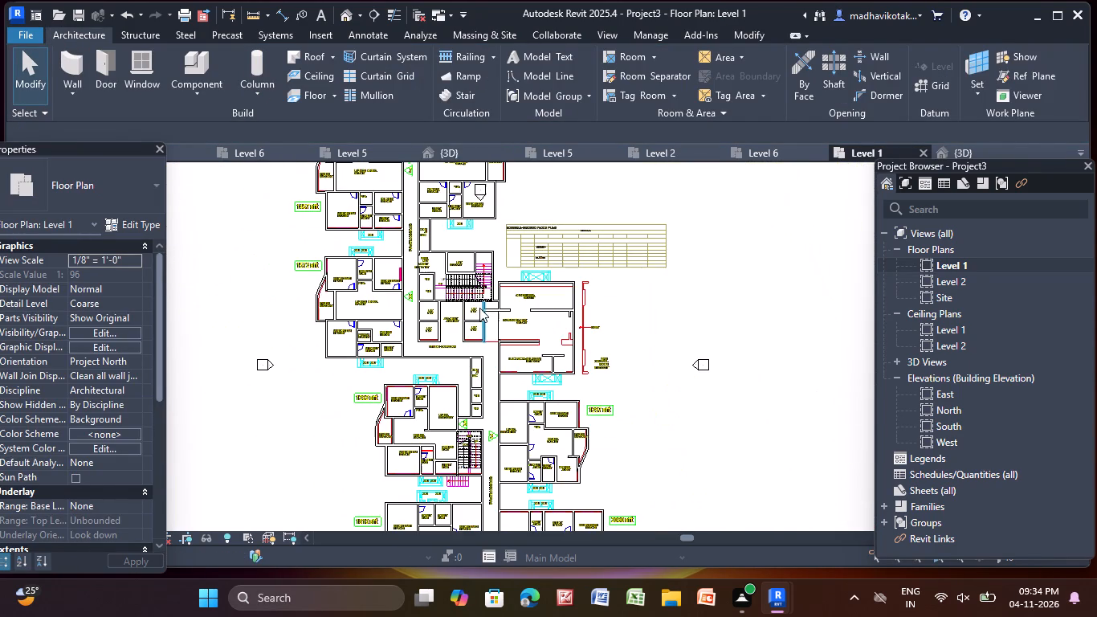
pyautogui.click(350, 17)
pyautogui.scroll(-1, 450, 275)
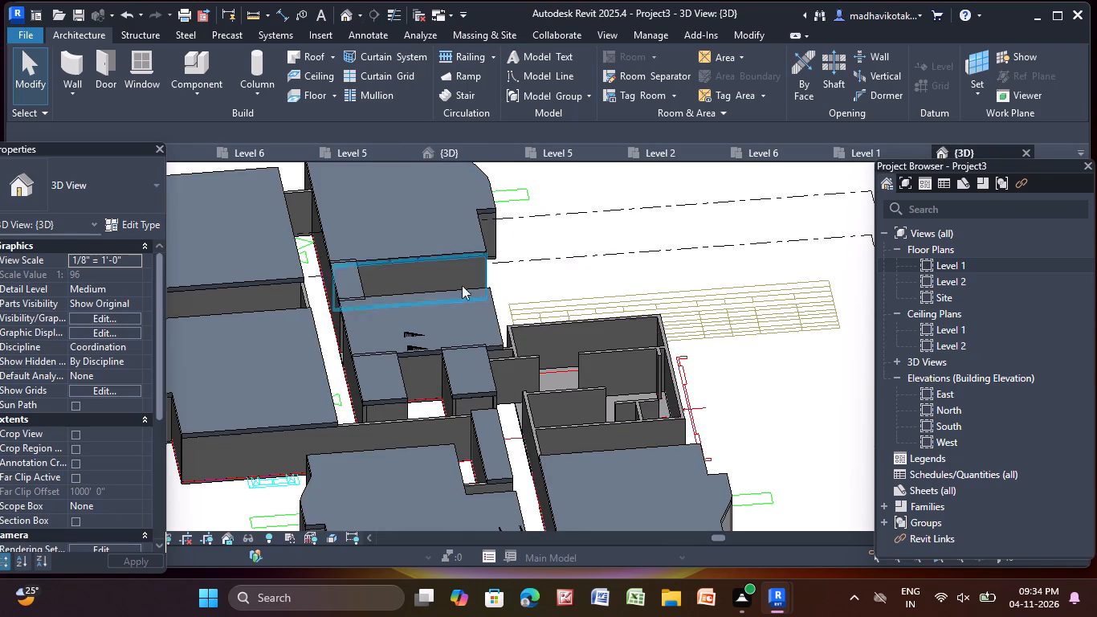
pyautogui.scroll(-3, 462, 285)
pyautogui.moveTo(477, 360); pyautogui.dragTo(427, 227, button='middle')
pyautogui.scroll(-4, 424, 239)
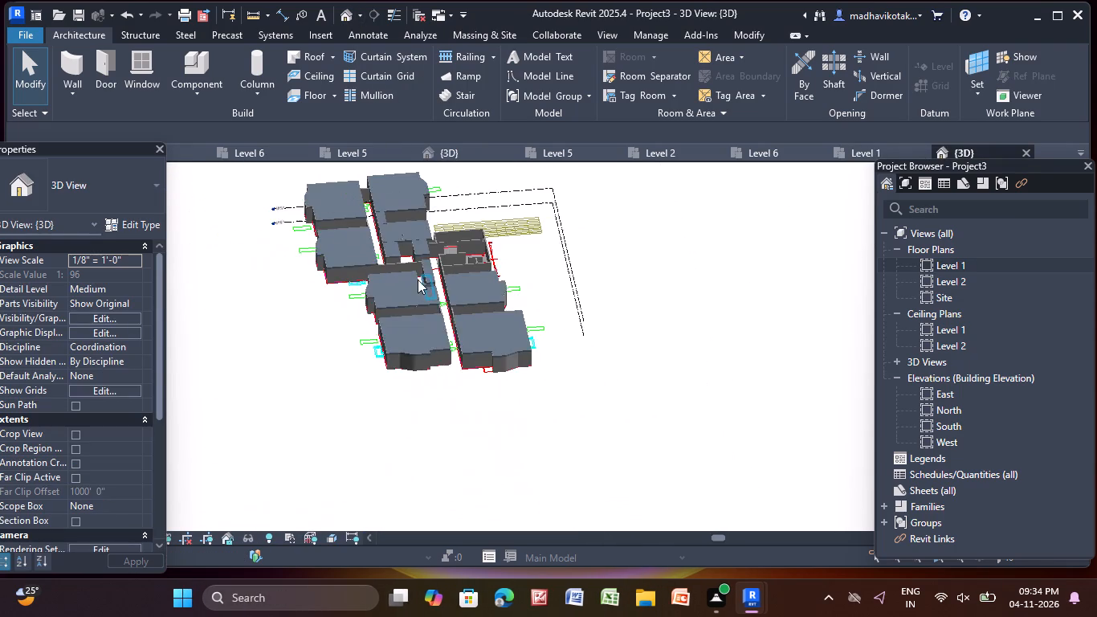
pyautogui.scroll(-1, 418, 280)
pyautogui.moveTo(418, 280); pyautogui.dragTo(424, 353, button='middle')
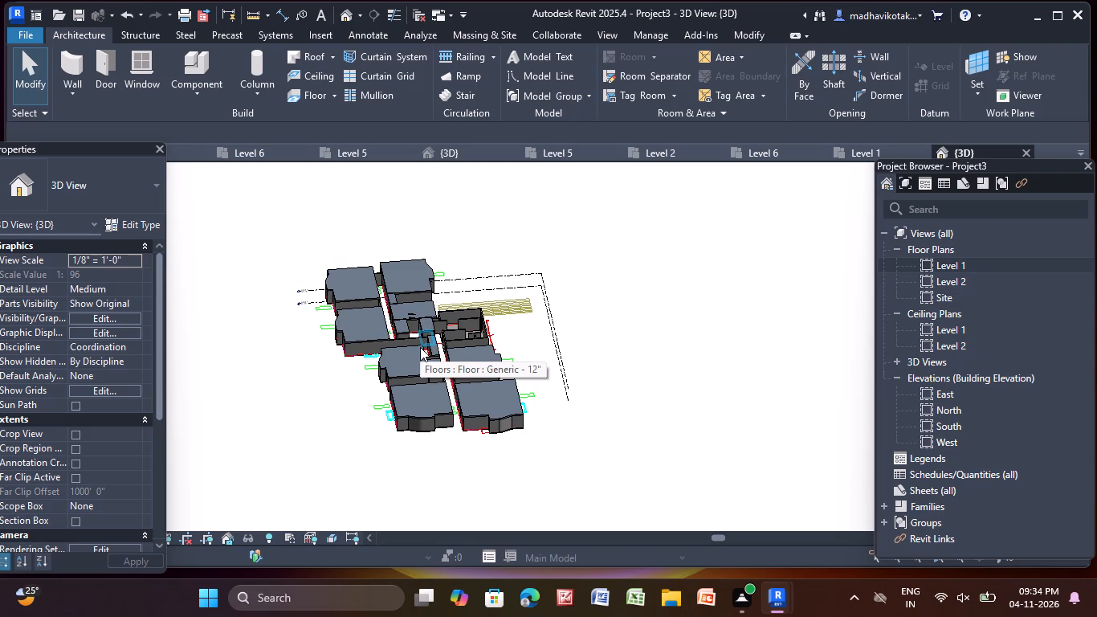
pyautogui.moveTo(420, 346); pyautogui.dragTo(438, 372, button='middle')
pyautogui.scroll(9, 438, 372)
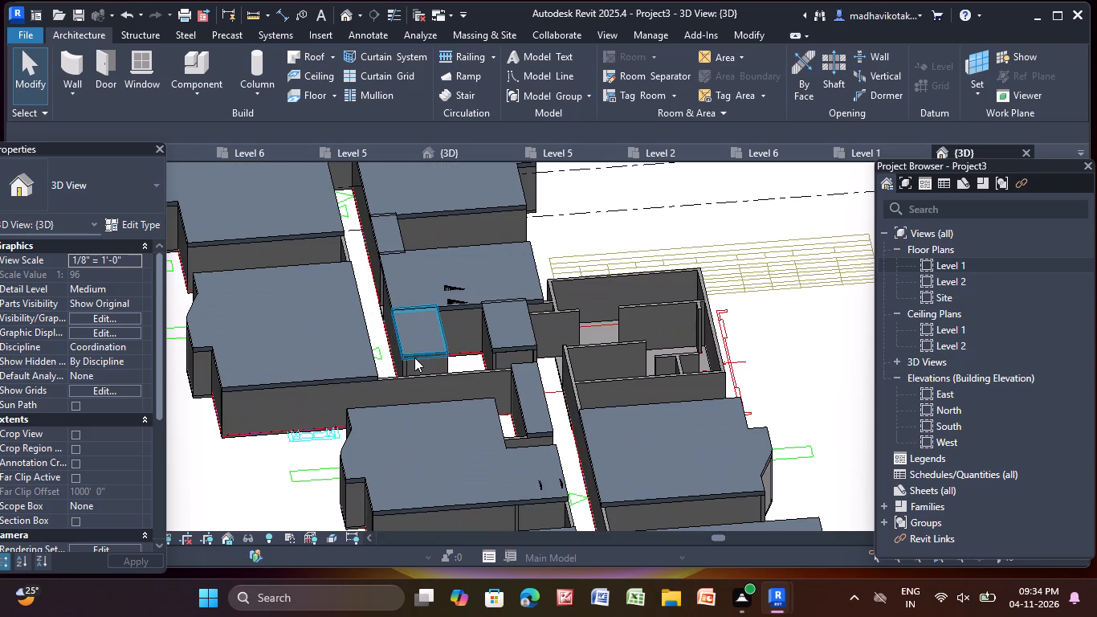
pyautogui.scroll(-1, 401, 374)
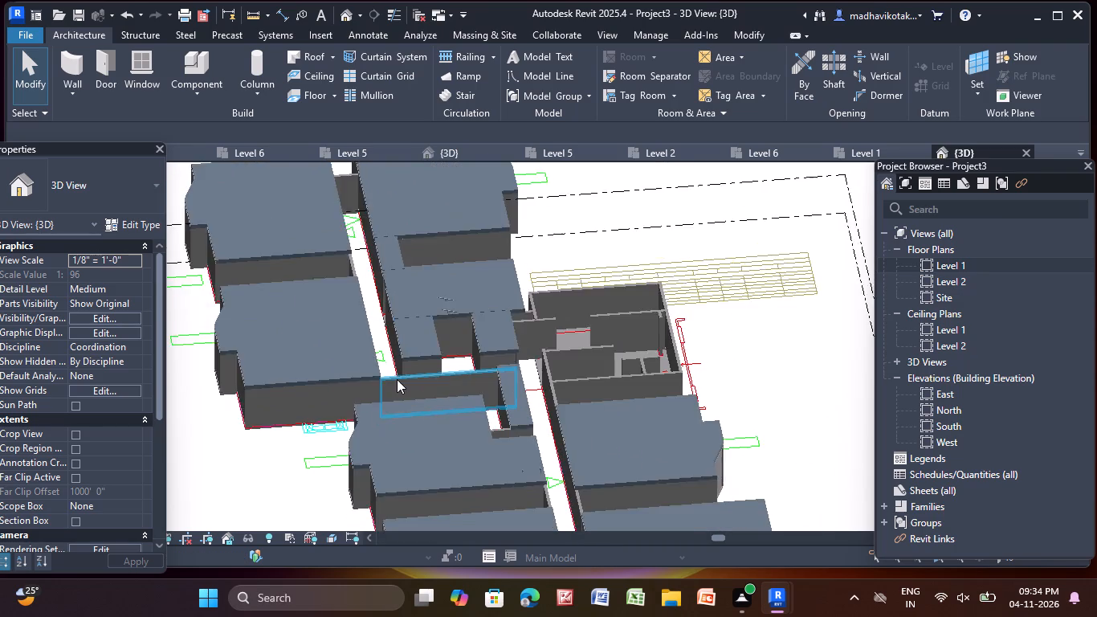
pyautogui.scroll(-4, 397, 379)
pyautogui.moveTo(400, 377); pyautogui.dragTo(421, 228, button='middle')
pyautogui.scroll(1, 422, 235)
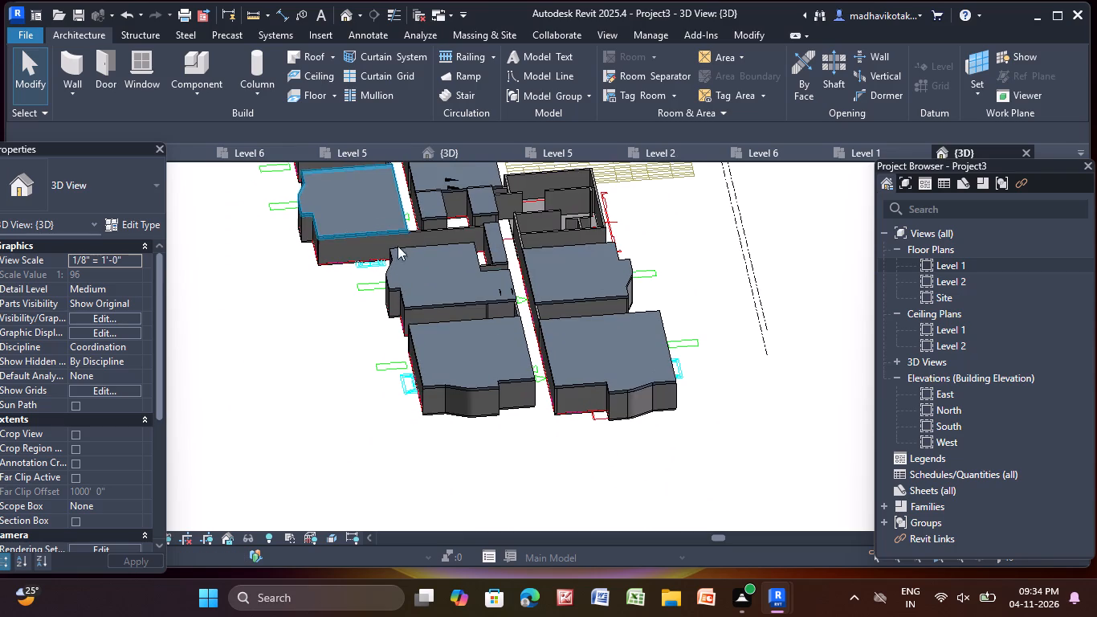
pyautogui.moveTo(360, 361); pyautogui.dragTo(393, 491, button='middle')
pyautogui.scroll(1, 392, 490)
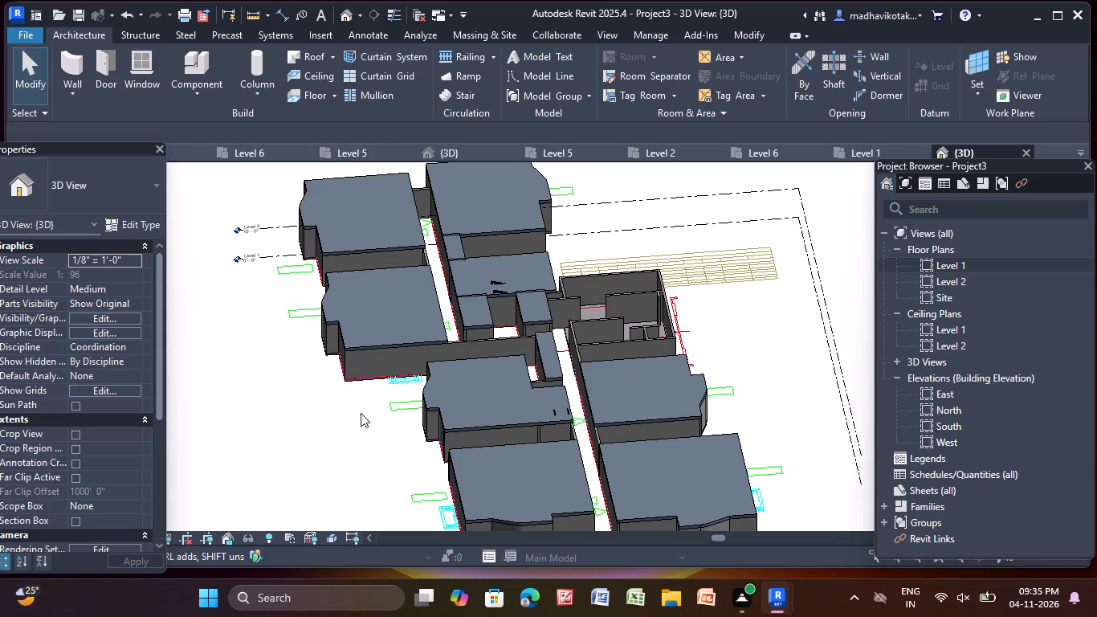
pyautogui.scroll(-2, 313, 413)
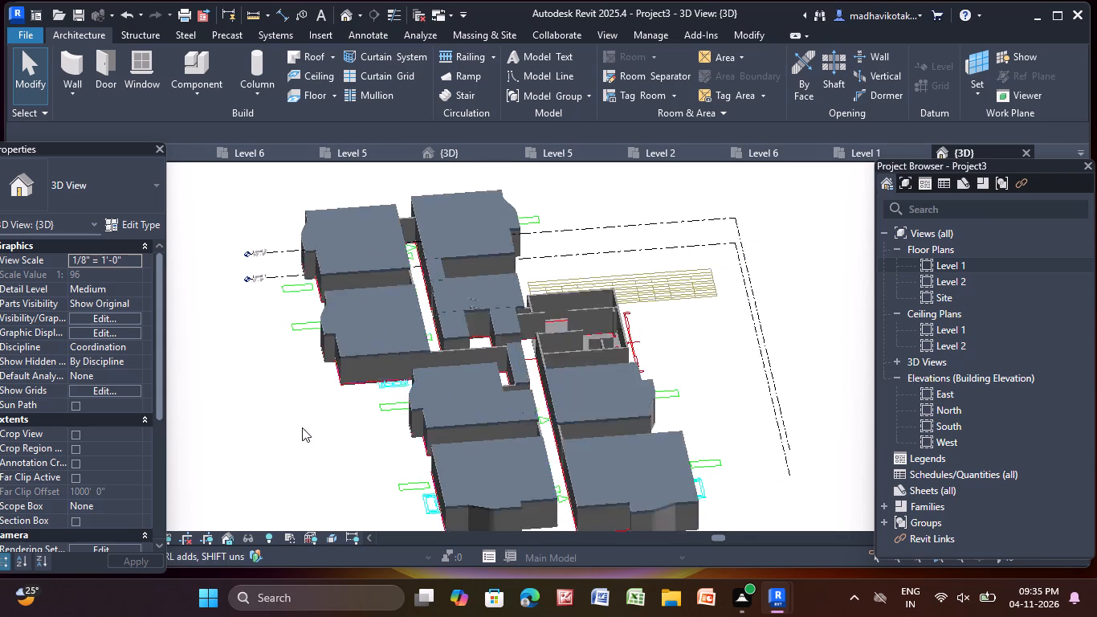
pyautogui.scroll(-3, 302, 427)
pyautogui.moveTo(367, 434); pyautogui.dragTo(381, 298, button='middle')
pyautogui.scroll(5, 381, 298)
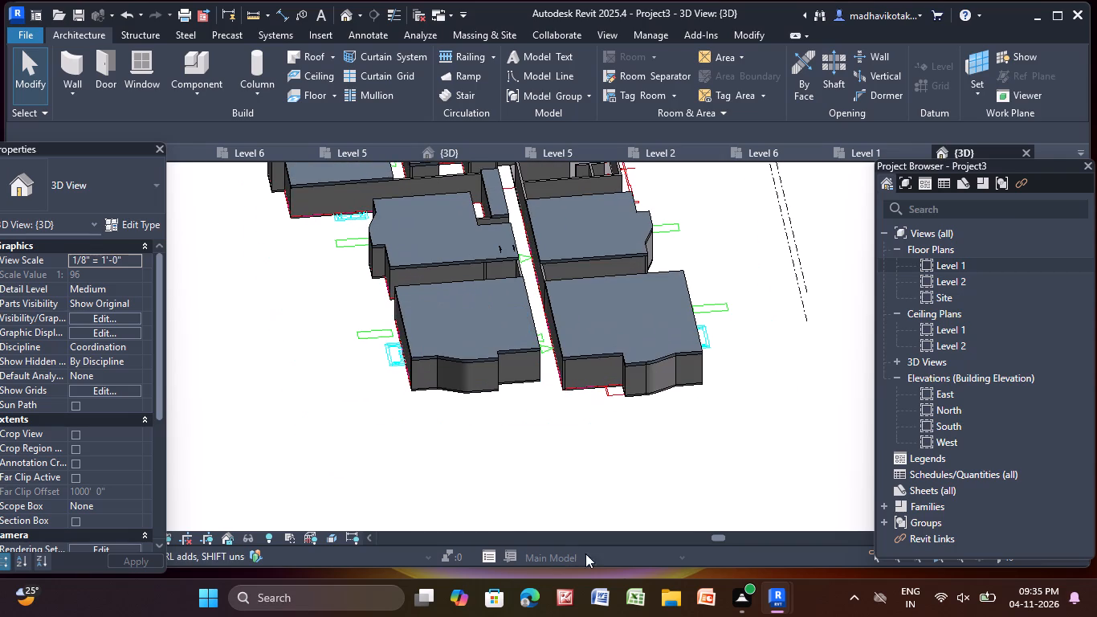
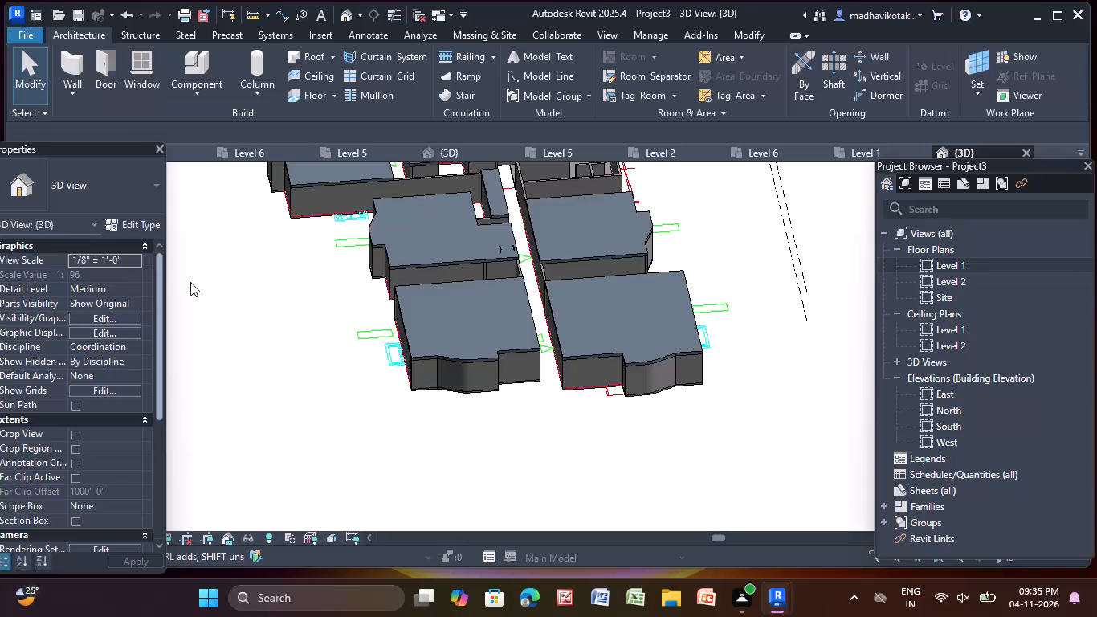
# Examine the unroofed entrance block beside the core in 3D and locate its rooms in the Level 1 plan.
pyautogui.scroll(-2, 349, 173)
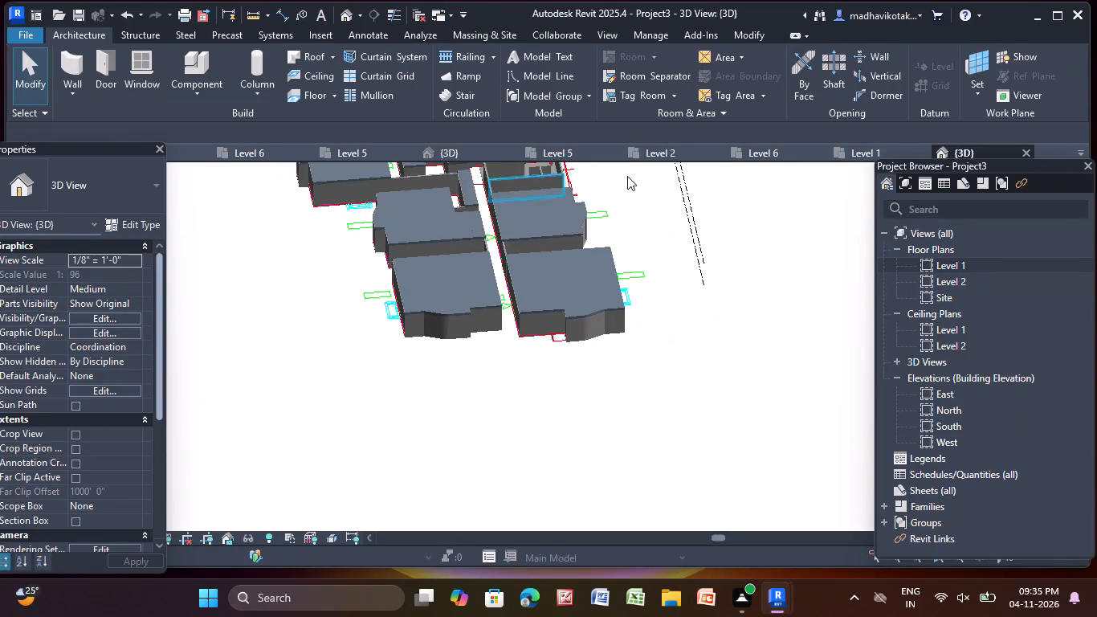
pyautogui.scroll(1, 724, 358)
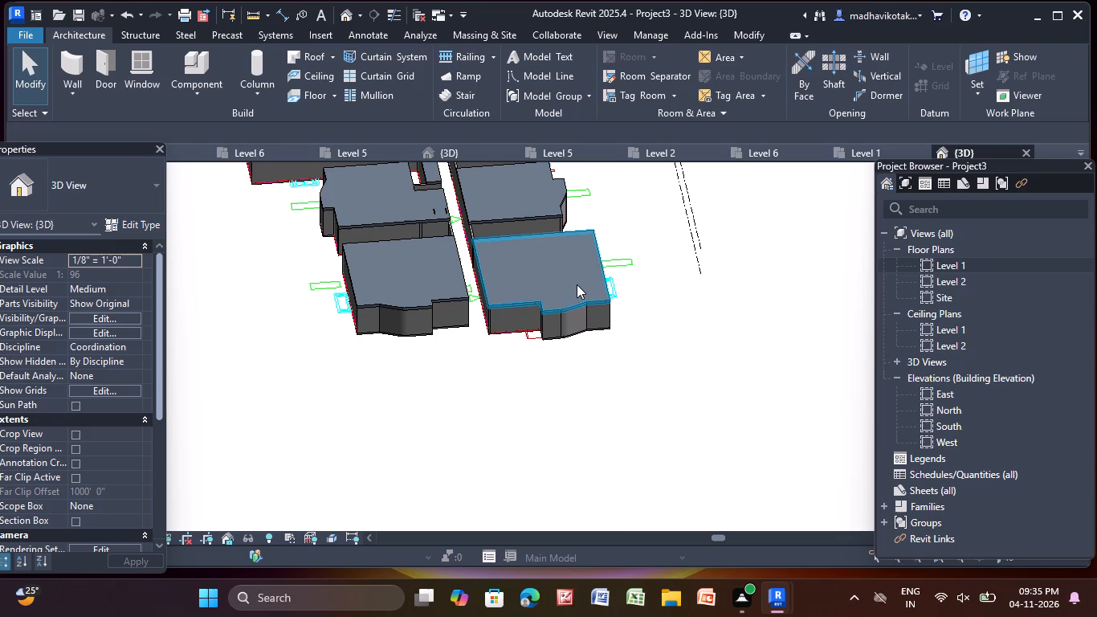
pyautogui.moveTo(495, 333); pyautogui.dragTo(552, 596, button='middle')
pyautogui.scroll(1, 553, 592)
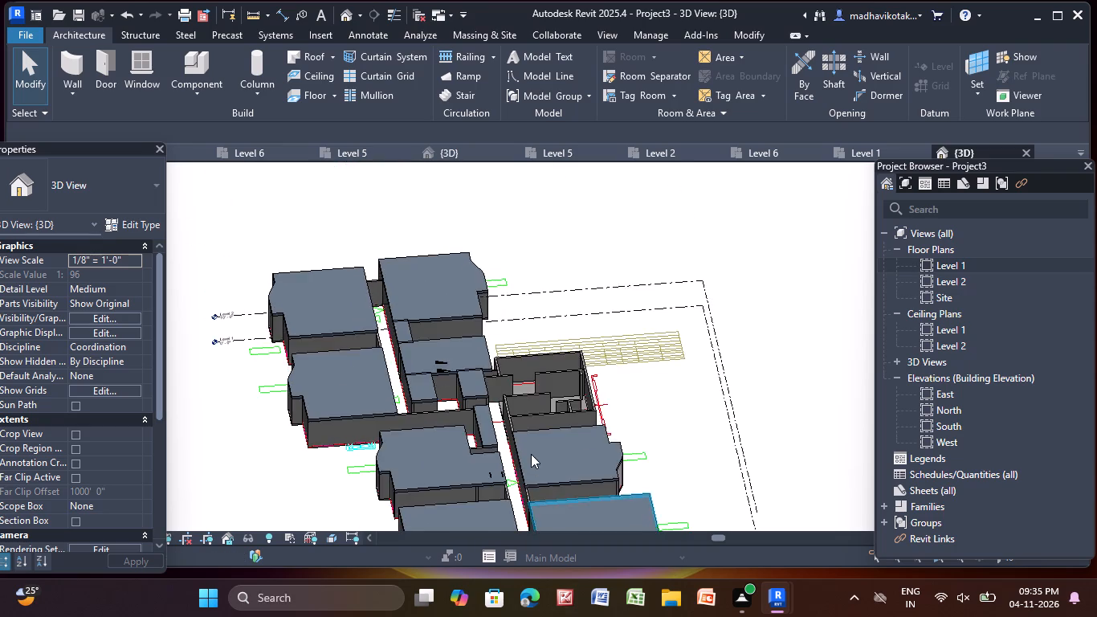
pyautogui.scroll(4, 531, 454)
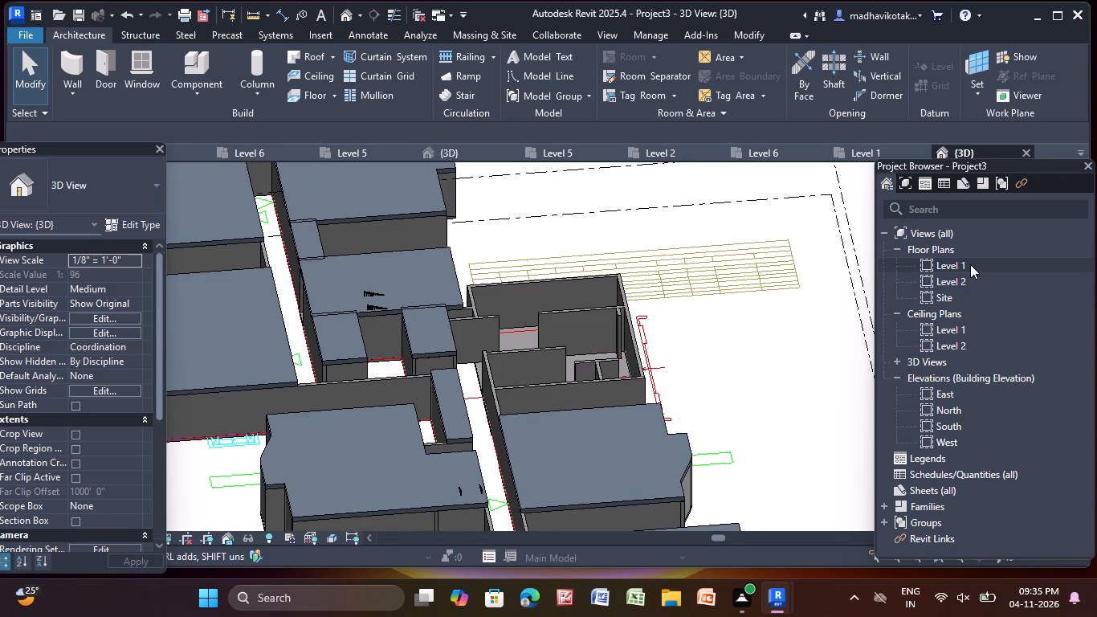
pyautogui.doubleClick(970, 264)
pyautogui.scroll(5, 773, 402)
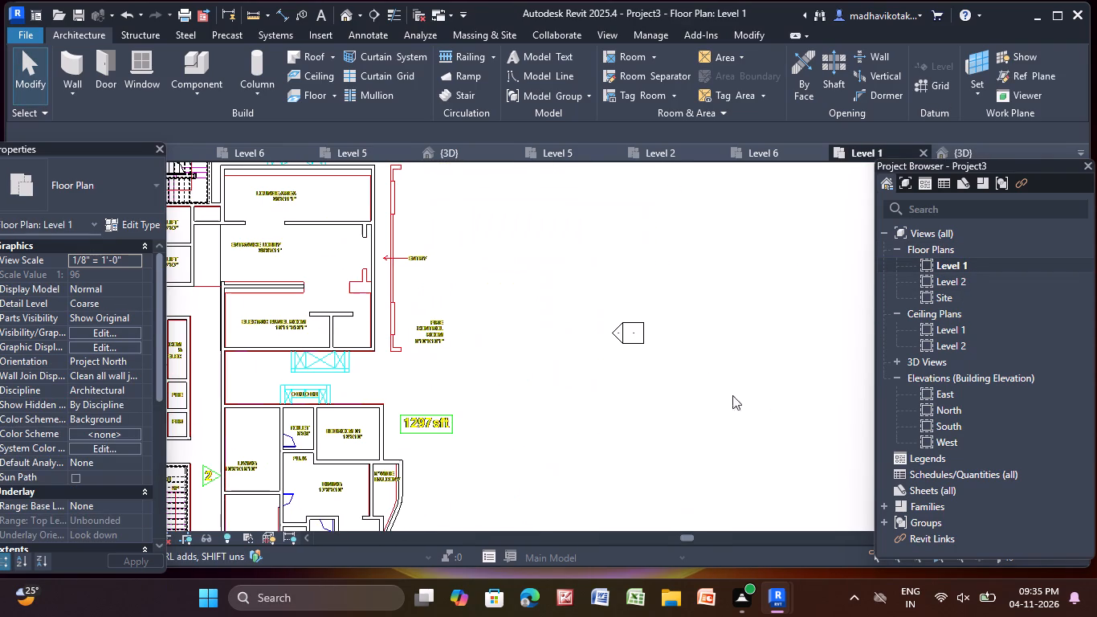
pyautogui.moveTo(433, 402); pyautogui.dragTo(664, 471, button='middle')
pyautogui.scroll(1, 342, 187)
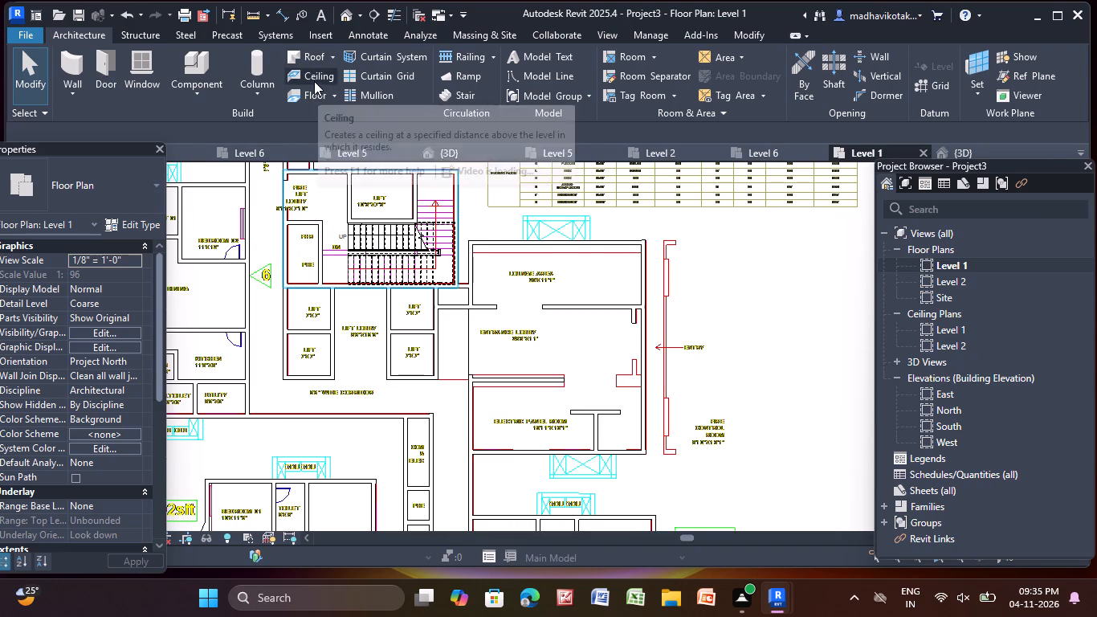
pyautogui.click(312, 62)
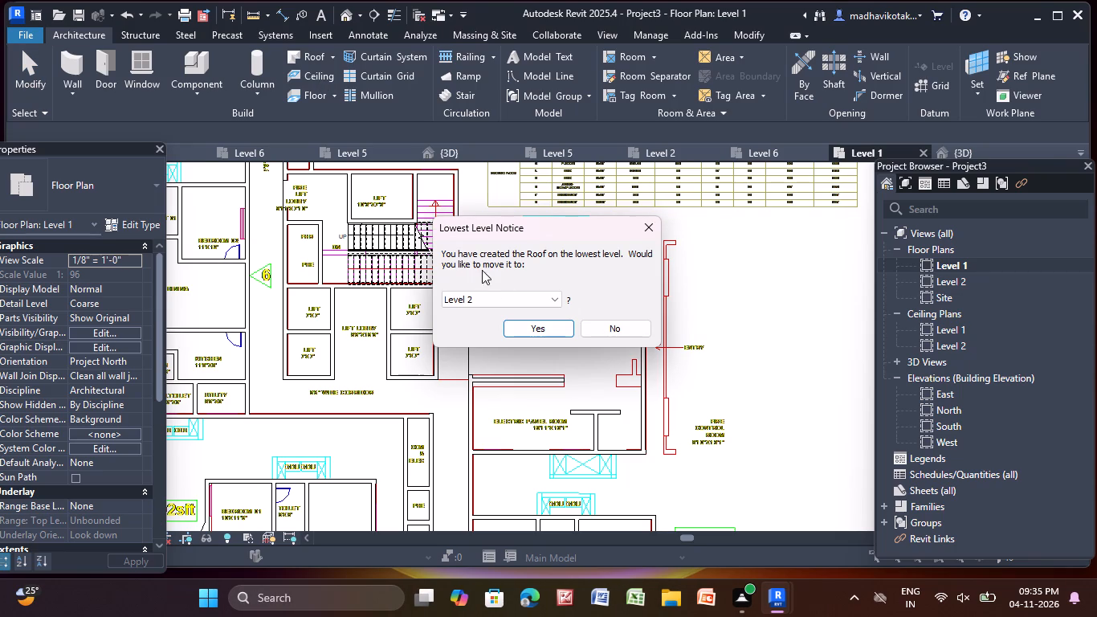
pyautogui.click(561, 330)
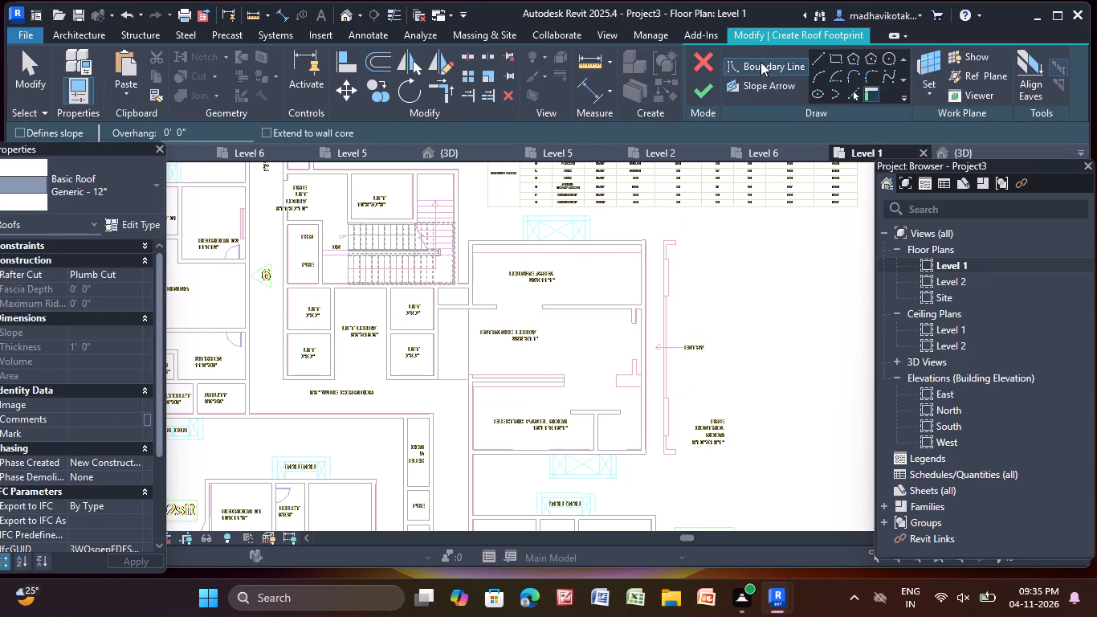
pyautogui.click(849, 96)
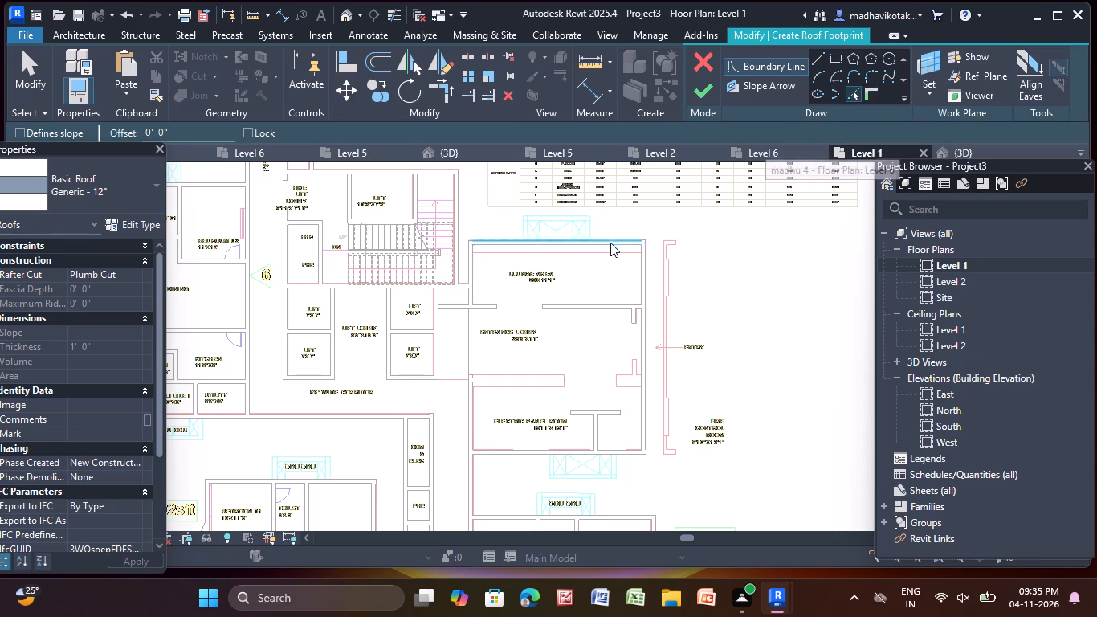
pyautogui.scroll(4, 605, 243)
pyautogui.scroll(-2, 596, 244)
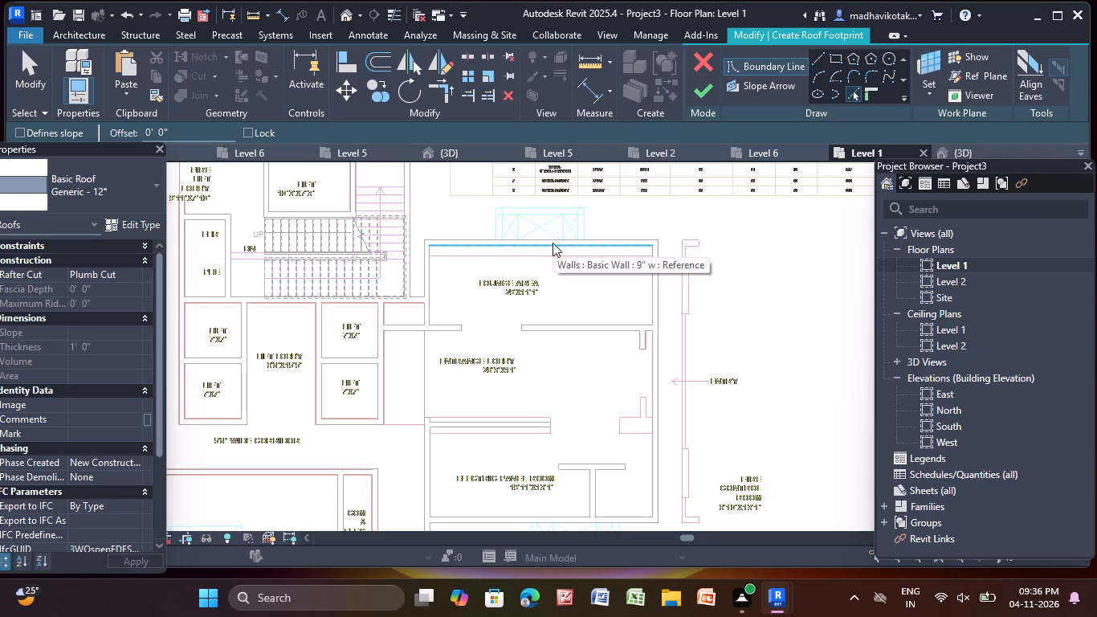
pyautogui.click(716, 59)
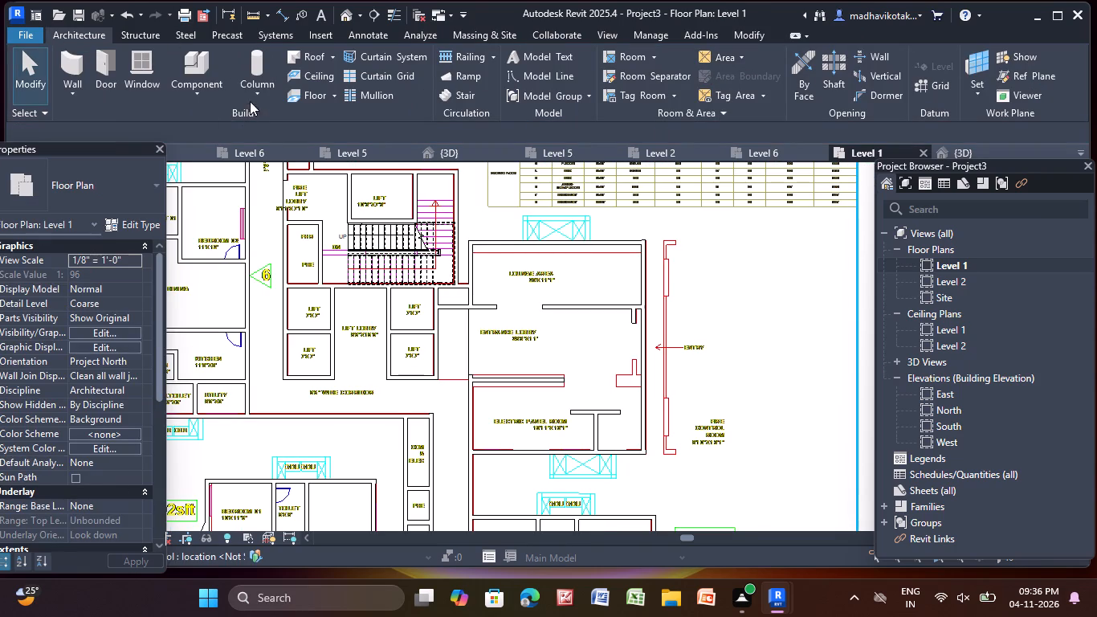
# Start a footprint roof from the Level 1 plan and place it on Level 2.
pyautogui.click(315, 61)
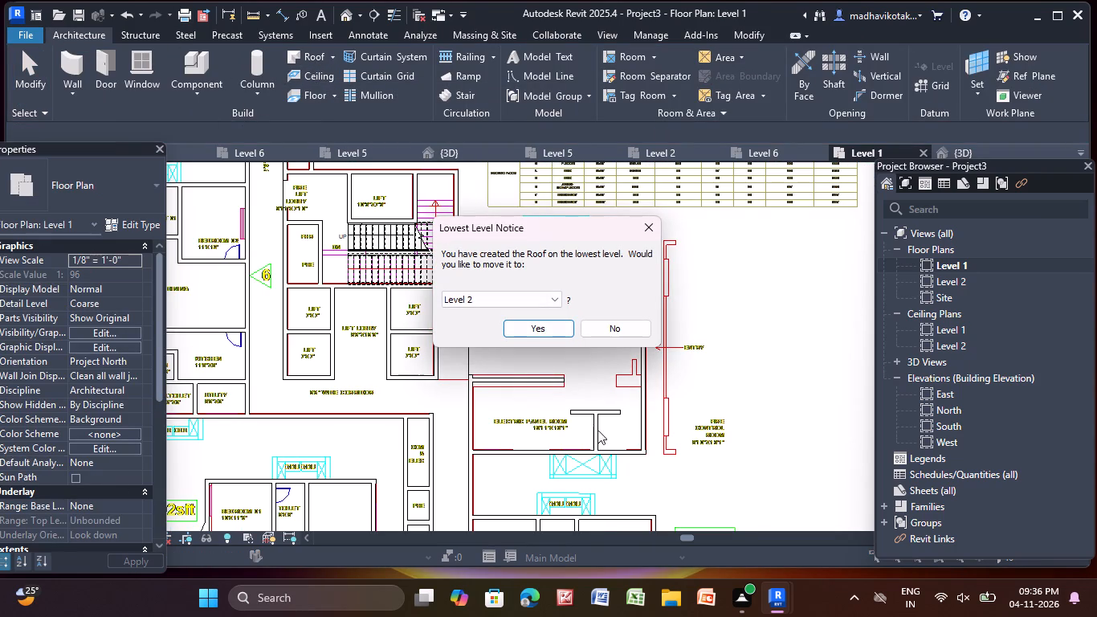
pyautogui.click(537, 333)
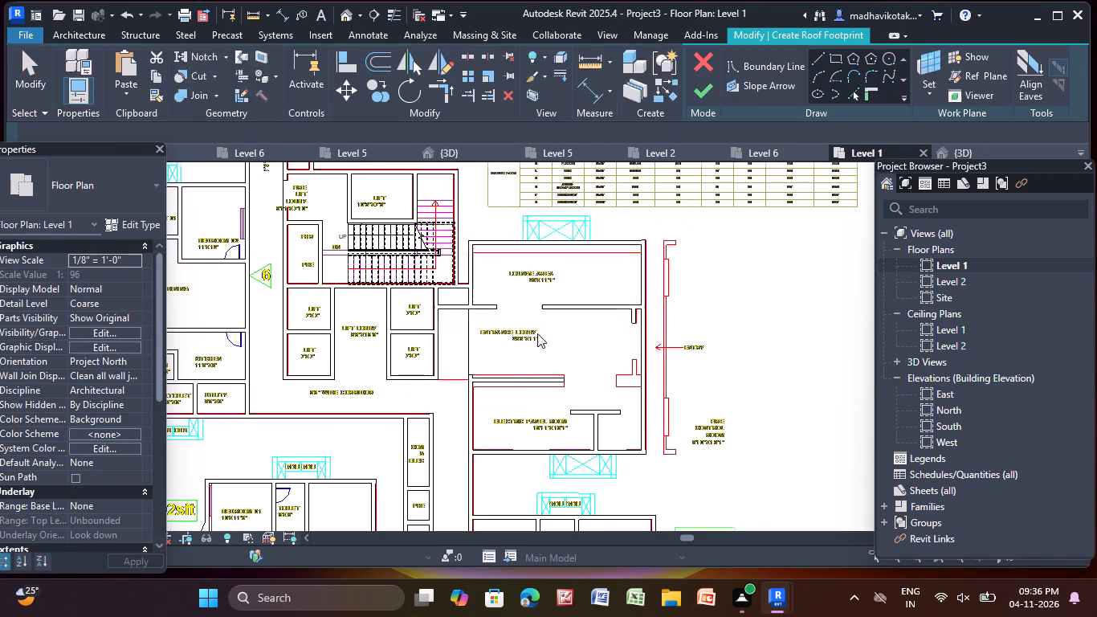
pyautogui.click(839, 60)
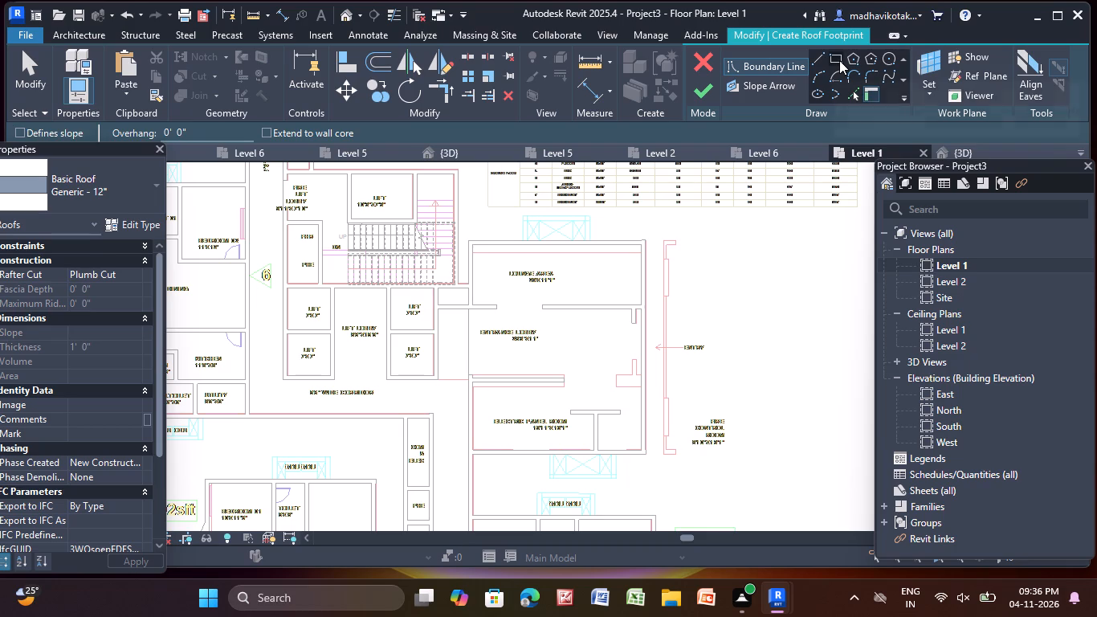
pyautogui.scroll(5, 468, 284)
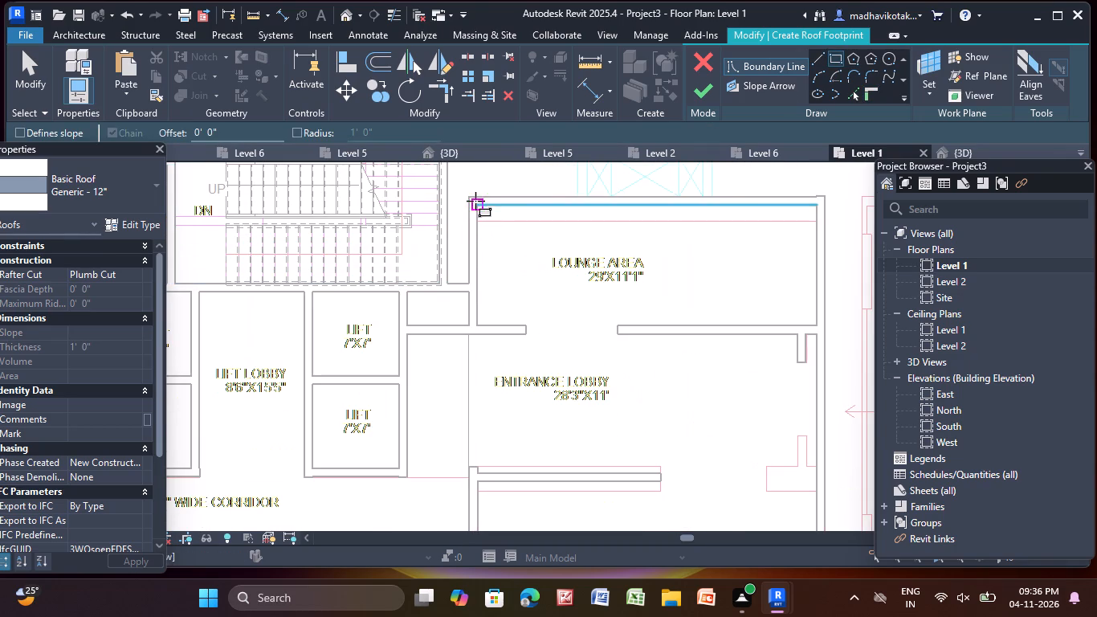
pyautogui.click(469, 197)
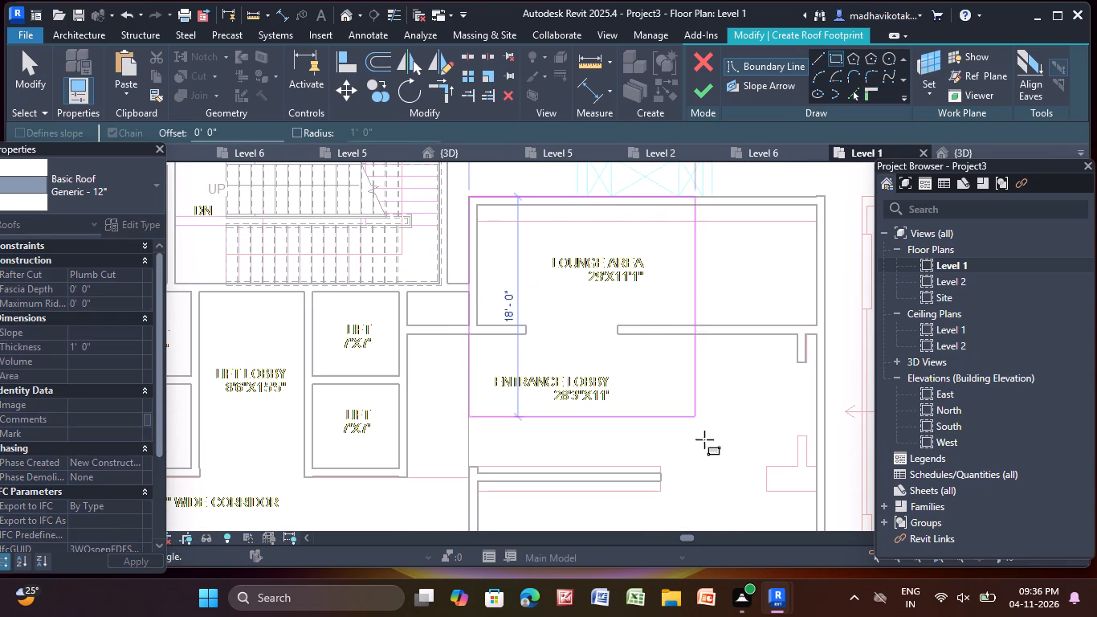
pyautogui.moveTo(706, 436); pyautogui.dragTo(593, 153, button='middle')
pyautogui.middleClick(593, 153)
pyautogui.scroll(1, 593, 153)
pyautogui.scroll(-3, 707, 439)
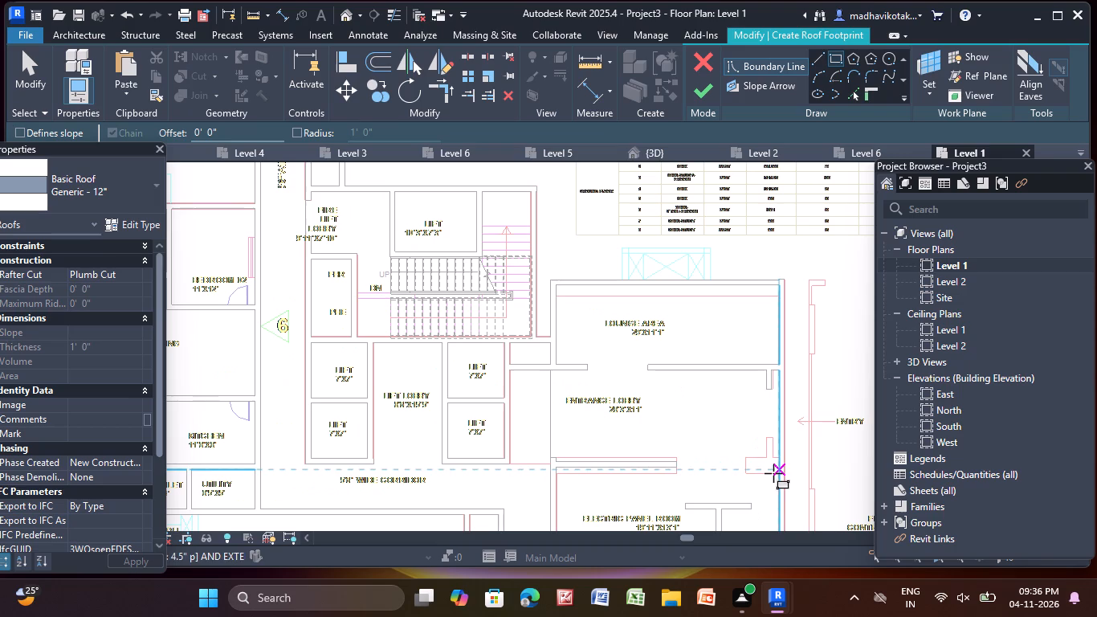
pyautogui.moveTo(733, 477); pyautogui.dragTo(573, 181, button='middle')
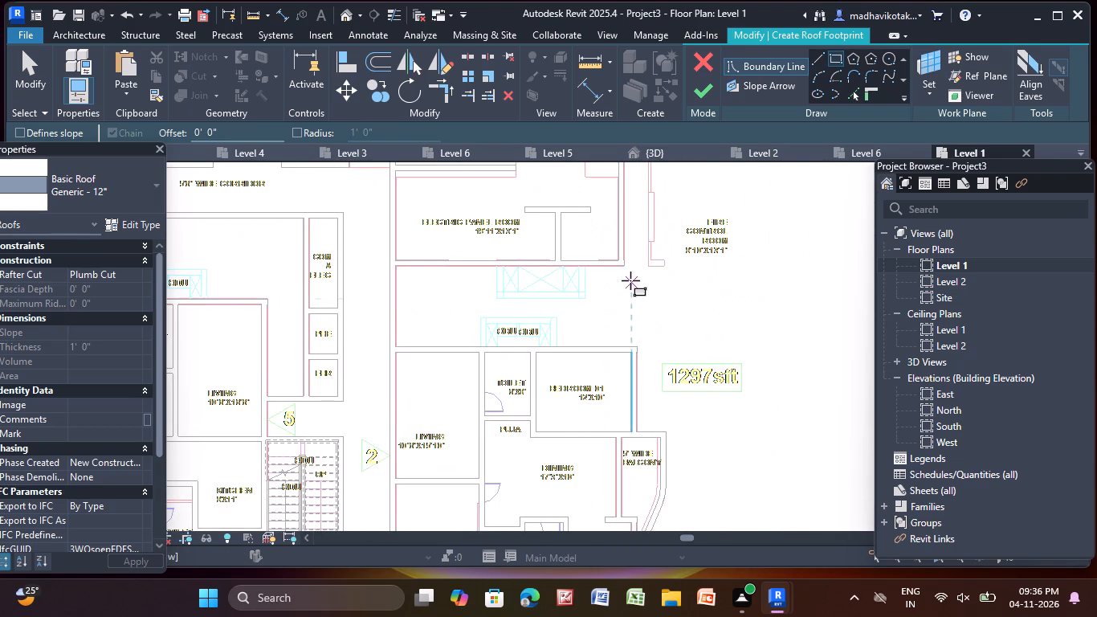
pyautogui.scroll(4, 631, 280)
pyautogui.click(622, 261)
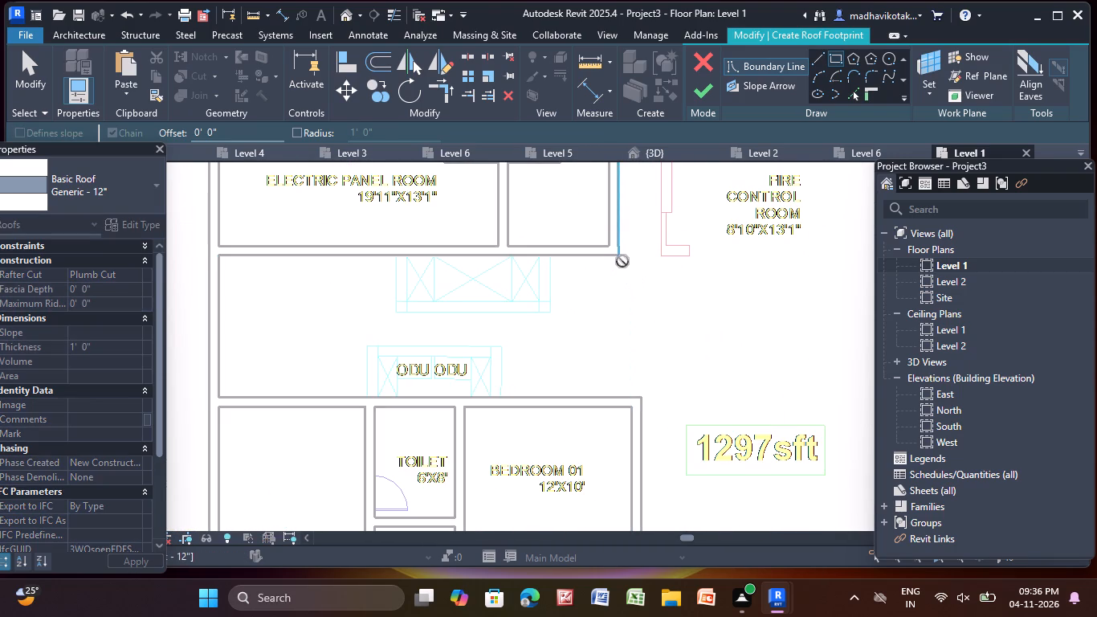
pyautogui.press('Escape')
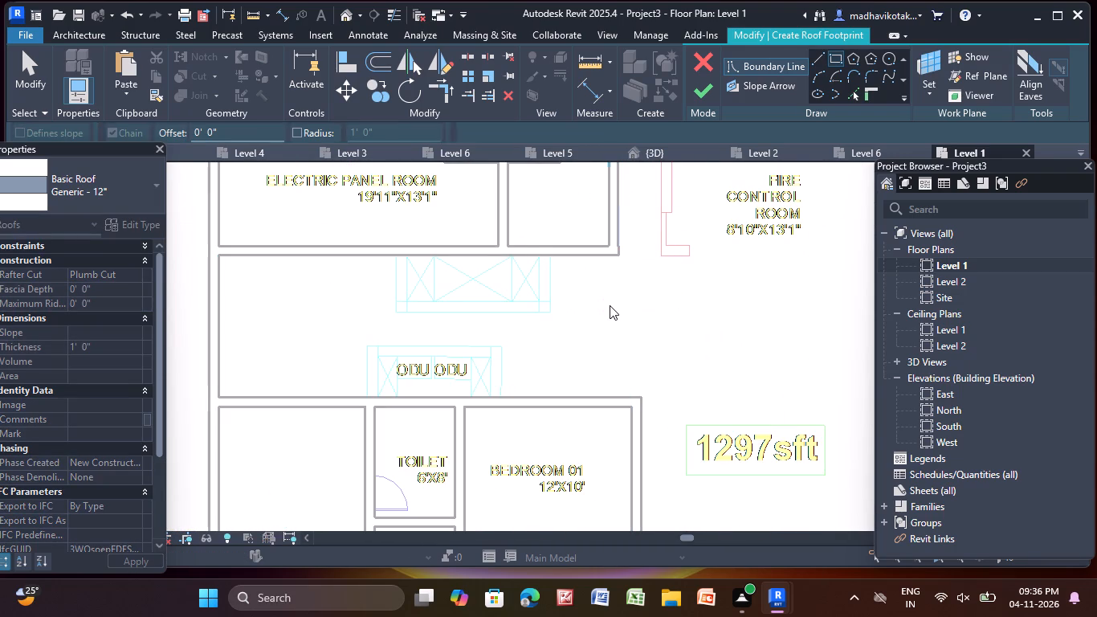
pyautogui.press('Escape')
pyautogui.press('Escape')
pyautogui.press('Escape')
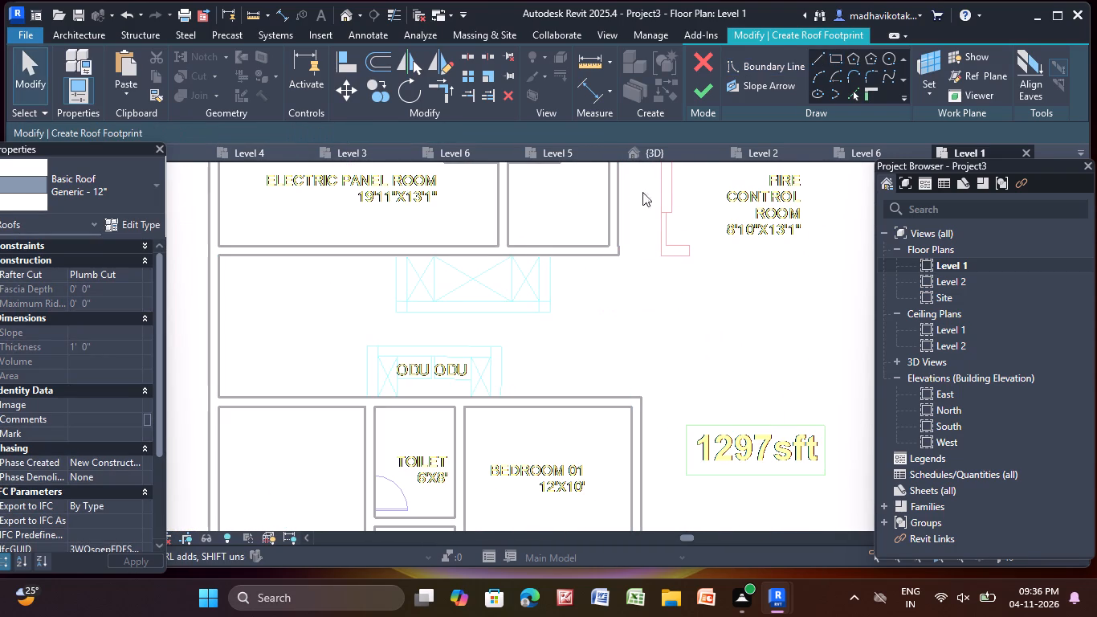
# Draw one flat rectangular roof boundary around the outer walls of the Lounge Area, Entrance Lobby and Electric Panel Room, and finish the roof.
pyautogui.click(833, 54)
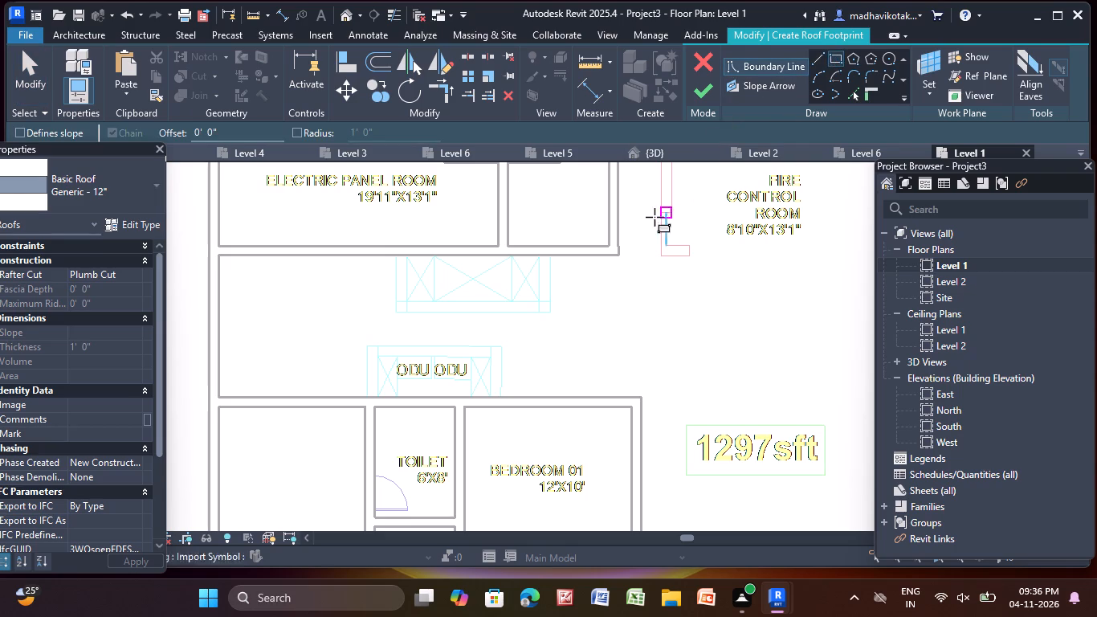
pyautogui.scroll(-6, 645, 220)
pyautogui.moveTo(642, 225); pyautogui.dragTo(583, 382, button='middle')
pyautogui.scroll(4, 404, 195)
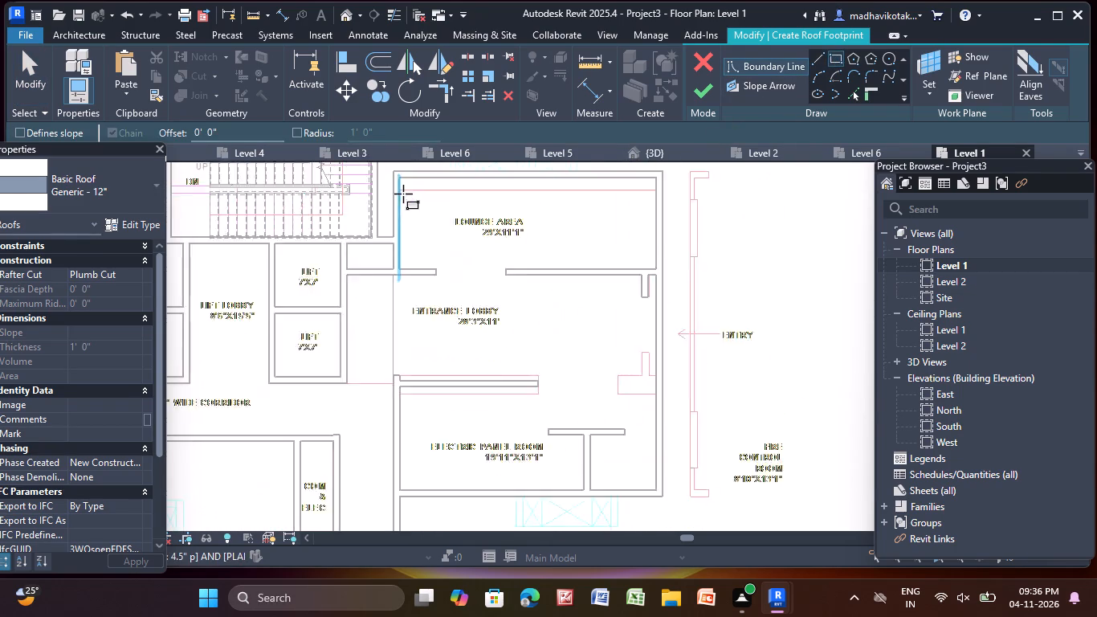
pyautogui.scroll(3, 405, 187)
pyautogui.moveTo(360, 324); pyautogui.dragTo(349, 381, button='middle')
pyautogui.scroll(3, 418, 224)
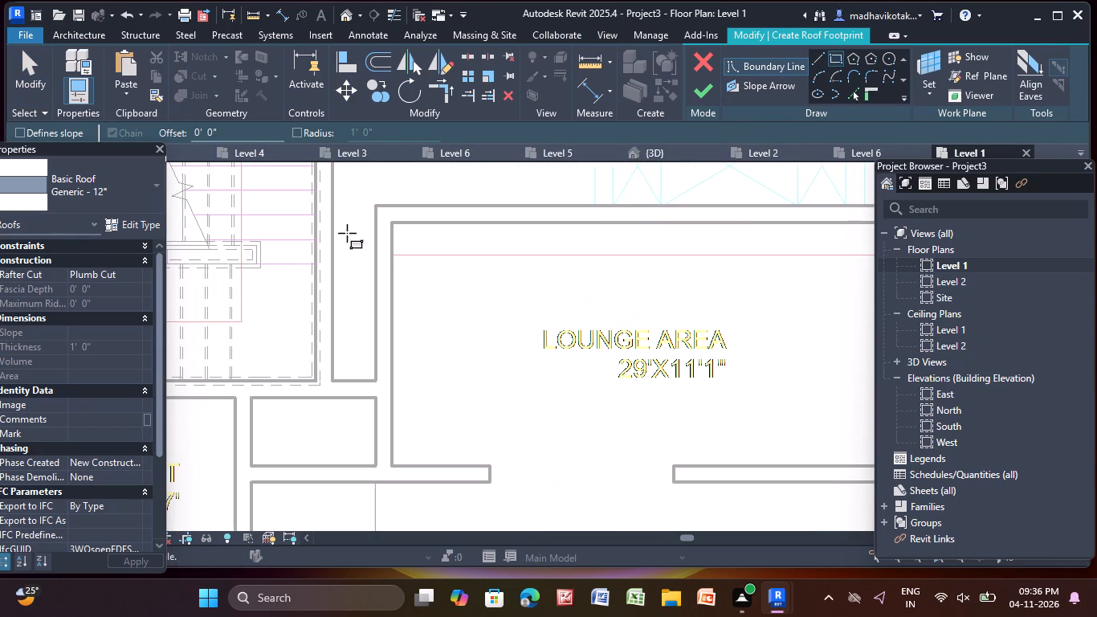
pyautogui.click(373, 205)
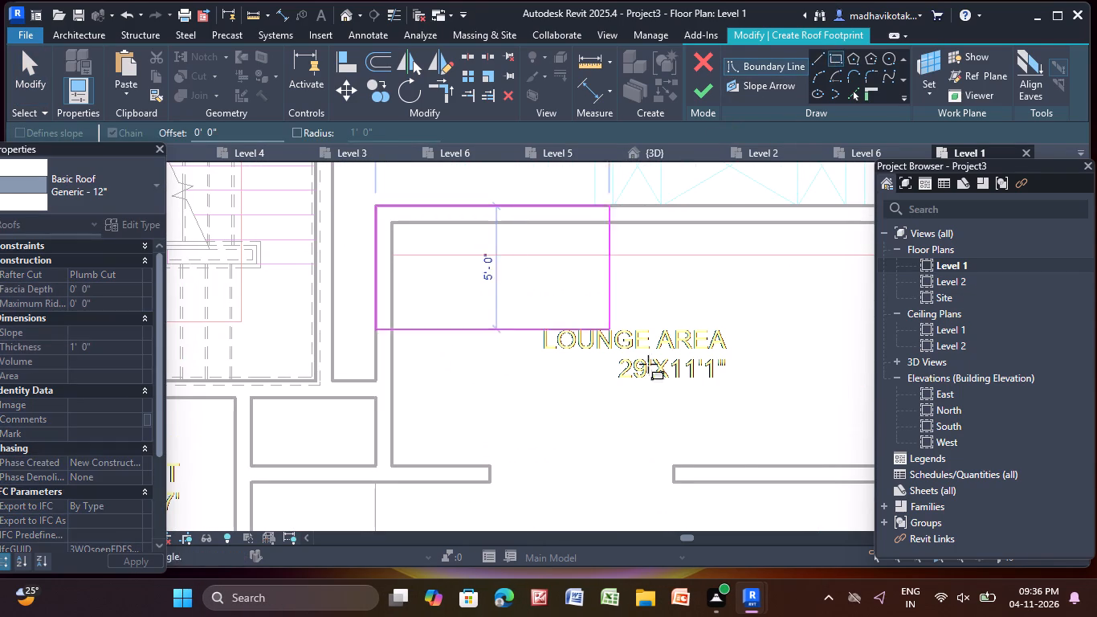
pyautogui.scroll(1, 734, 449)
pyautogui.scroll(-4, 725, 472)
pyautogui.moveTo(721, 476); pyautogui.dragTo(536, 186, button='middle')
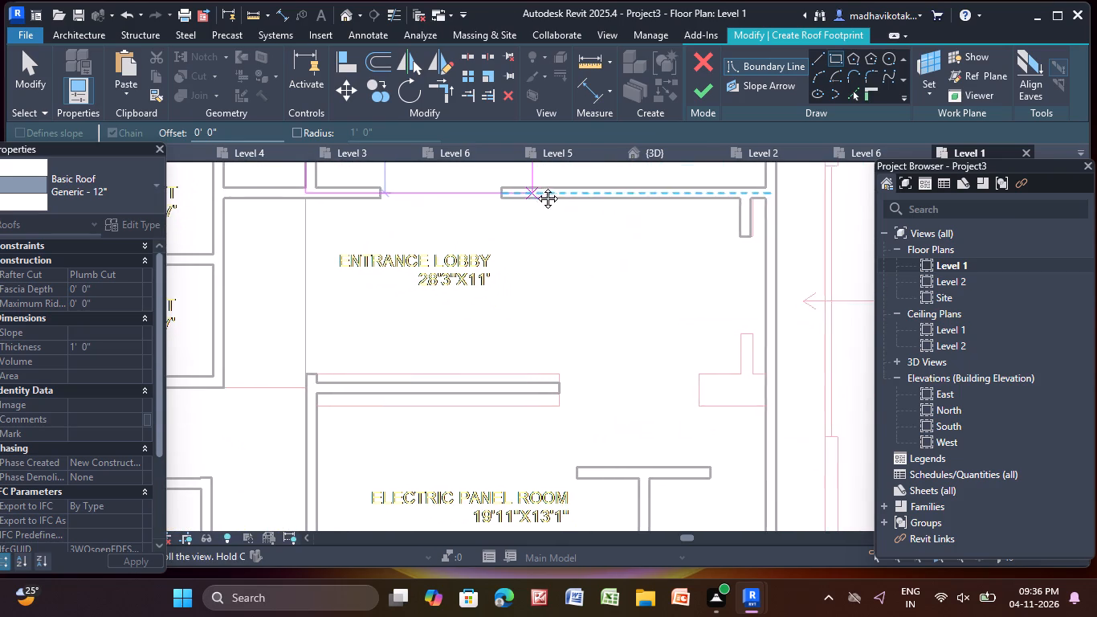
pyautogui.moveTo(536, 186); pyautogui.dragTo(536, 186, button='middle')
pyautogui.moveTo(688, 447); pyautogui.dragTo(647, 198, button='middle')
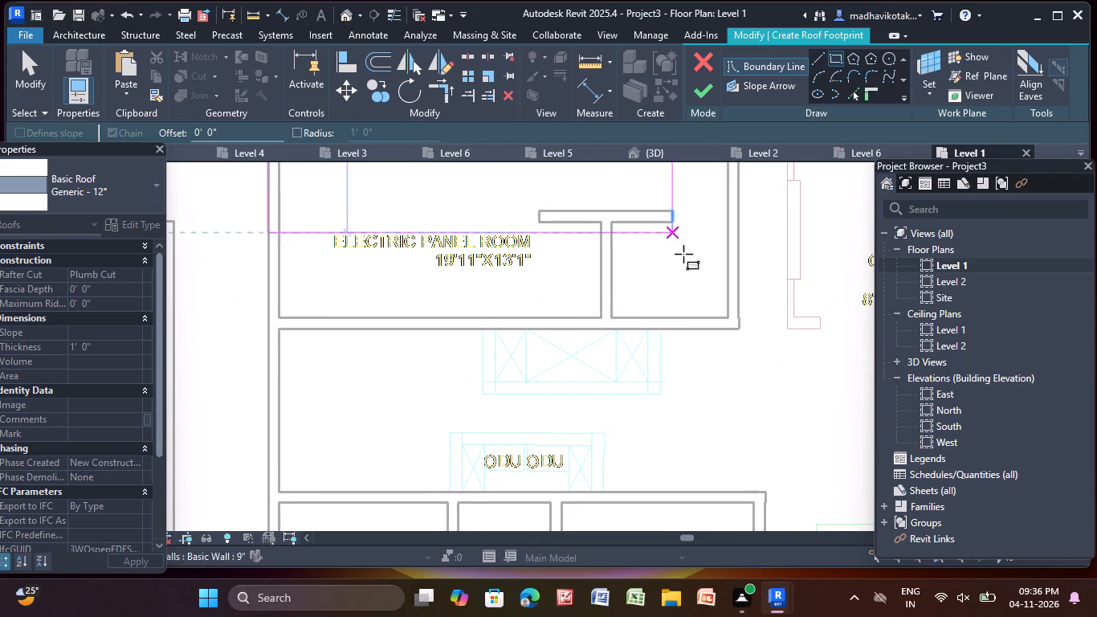
pyautogui.scroll(4, 736, 328)
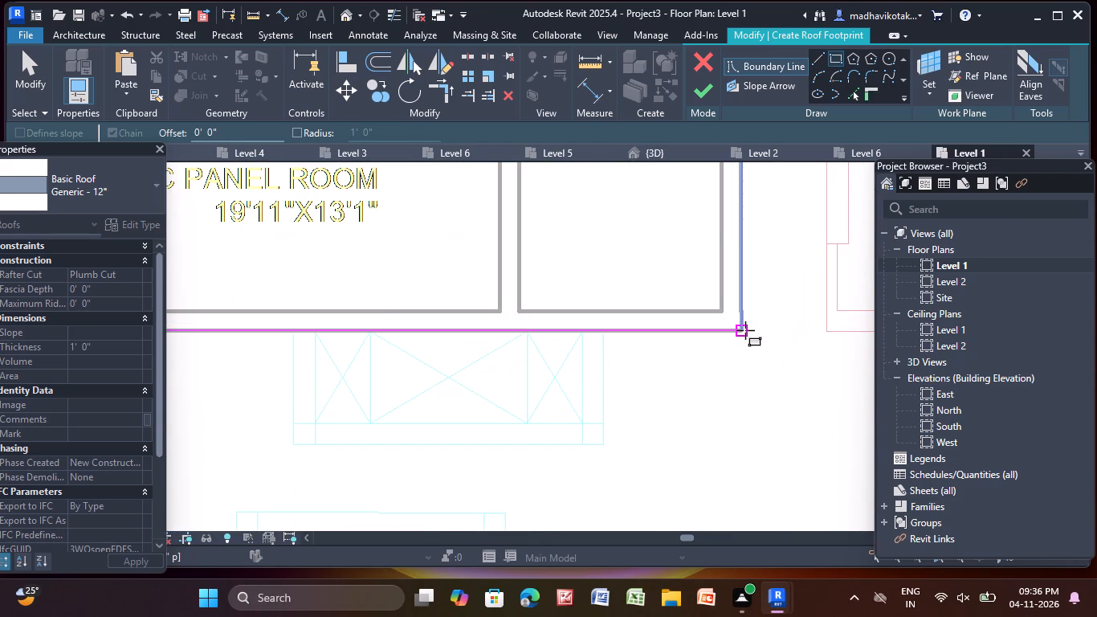
pyautogui.click(745, 330)
pyautogui.click(708, 79)
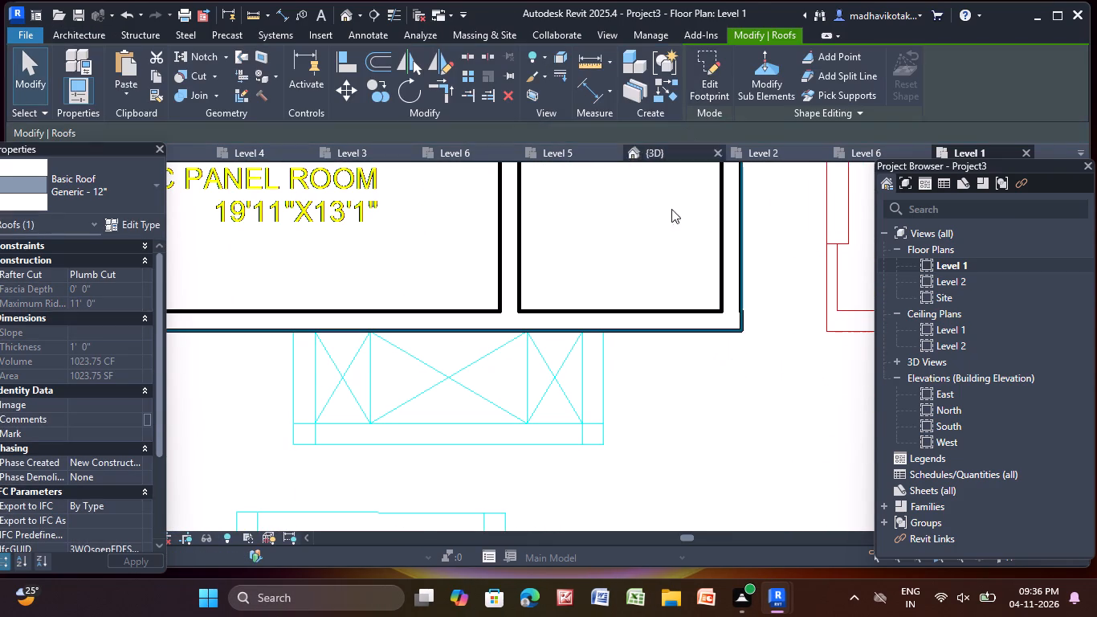
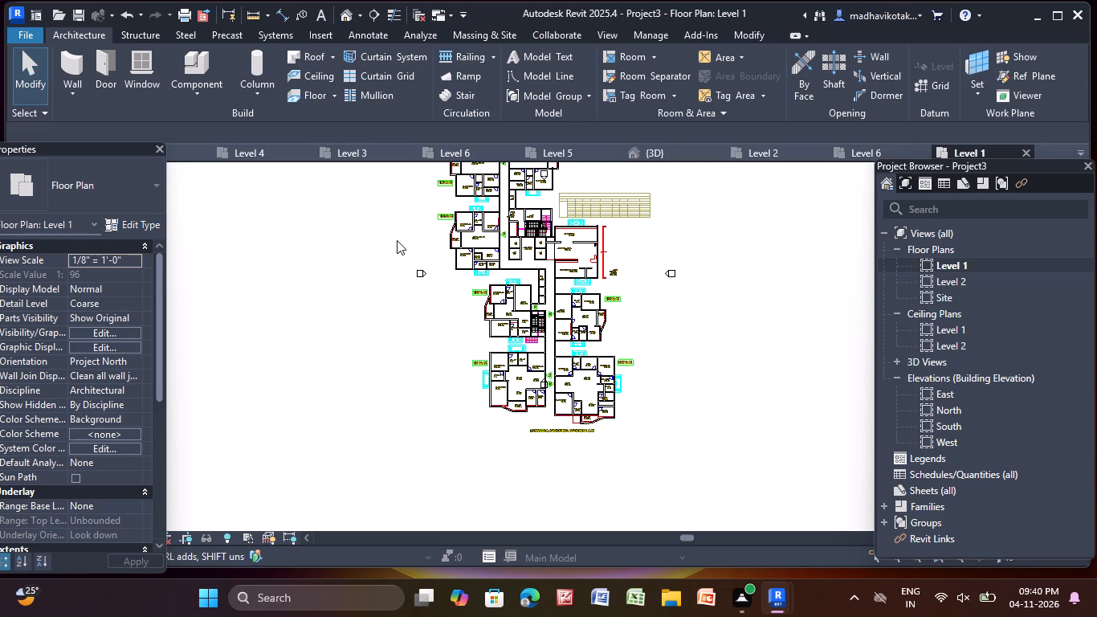
# Load the Windows_Bay_Splayed family from the Windows category of the Autodesk family library.
pyautogui.moveTo(619, 269); pyautogui.dragTo(601, 367, button='middle')
pyautogui.scroll(3, 509, 271)
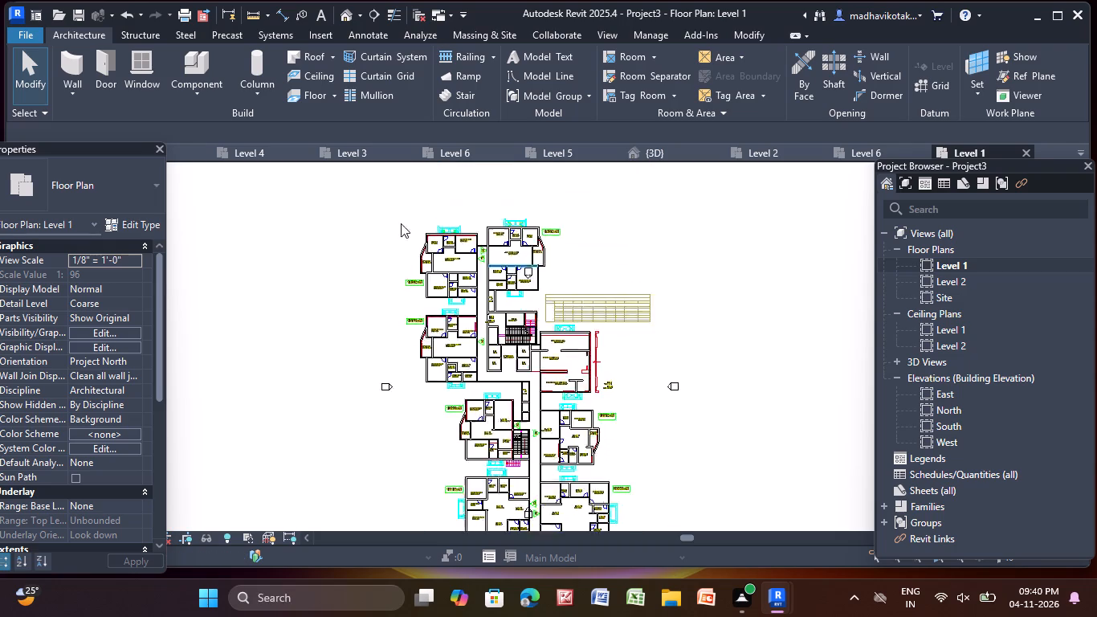
pyautogui.scroll(2, 401, 223)
pyautogui.moveTo(452, 373); pyautogui.dragTo(469, 335, button='middle')
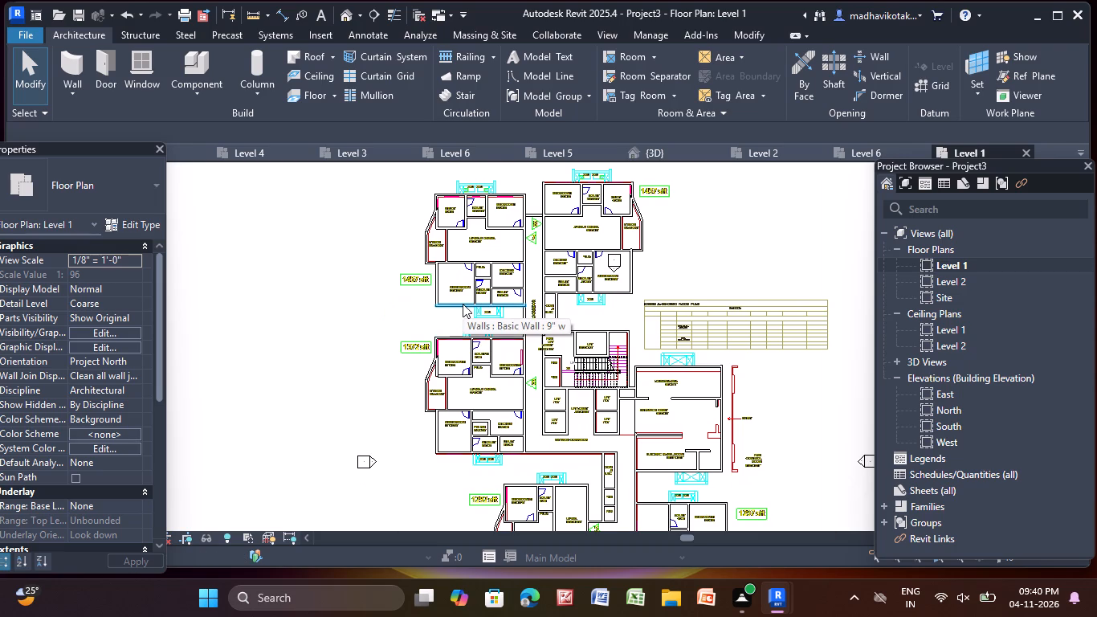
pyautogui.scroll(2, 463, 303)
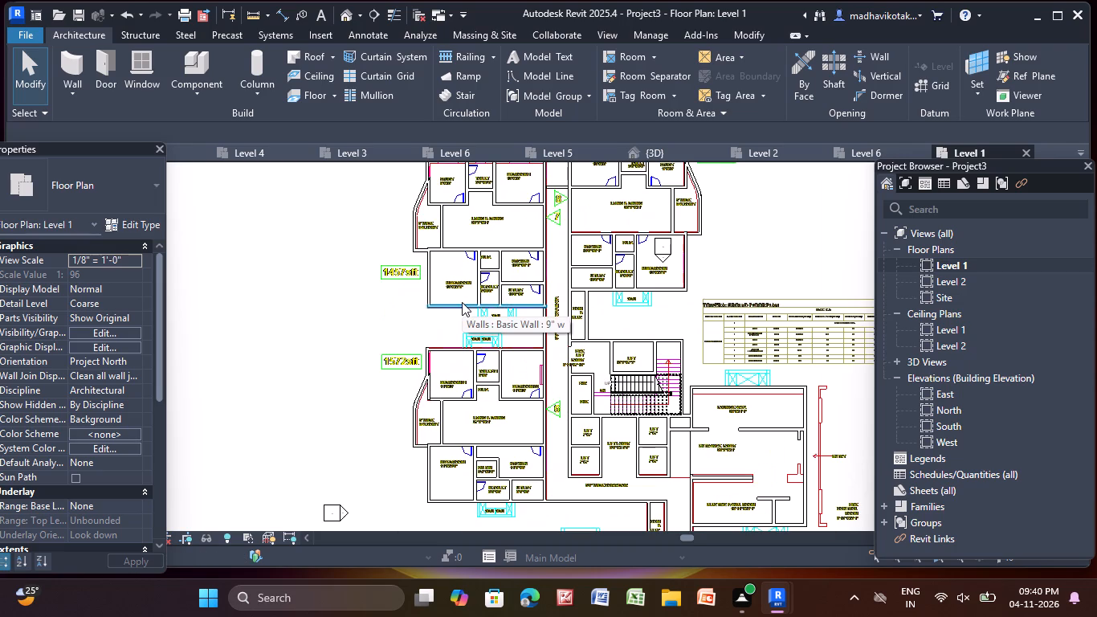
pyautogui.moveTo(462, 302); pyautogui.dragTo(429, 358, button='middle')
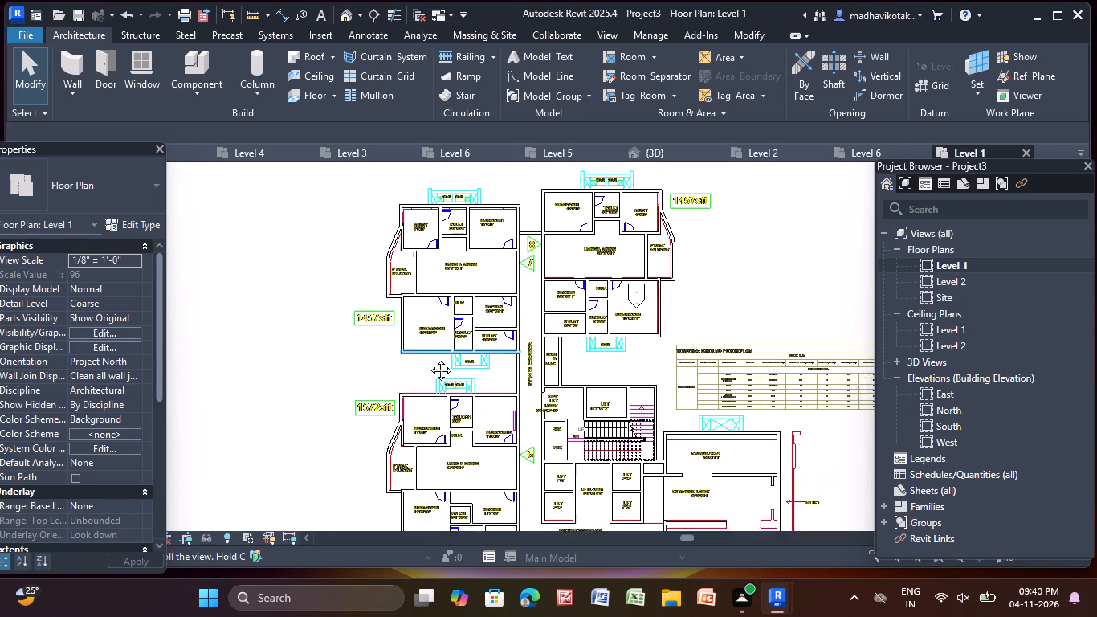
pyautogui.moveTo(429, 358); pyautogui.dragTo(427, 365, button='middle')
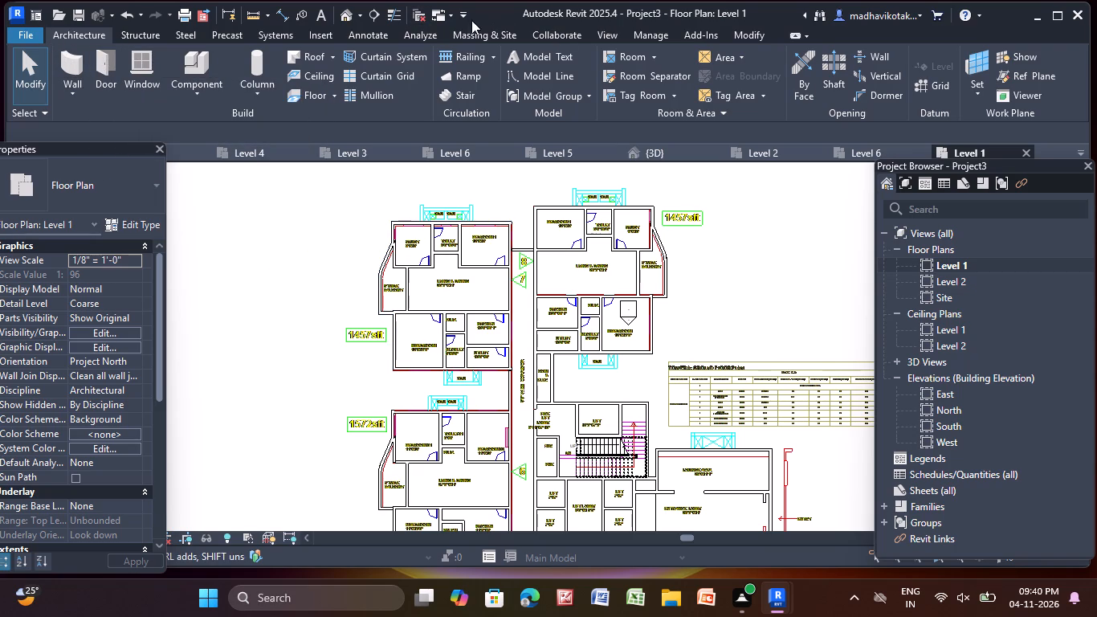
pyautogui.moveTo(332, 25); pyautogui.dragTo(326, 32)
pyautogui.click(323, 35)
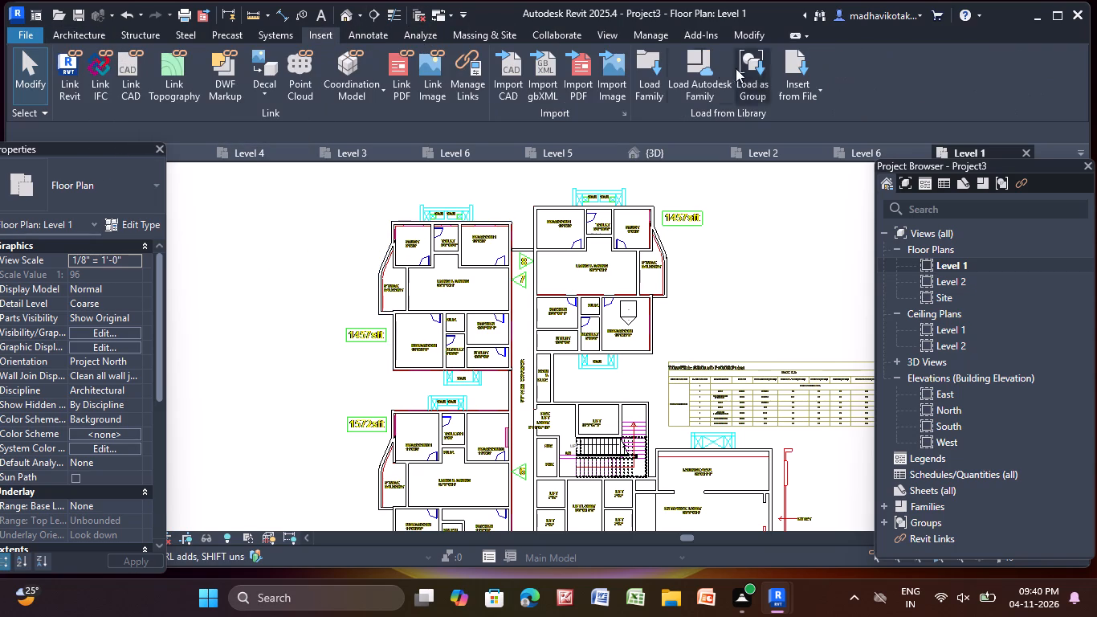
pyautogui.click(696, 76)
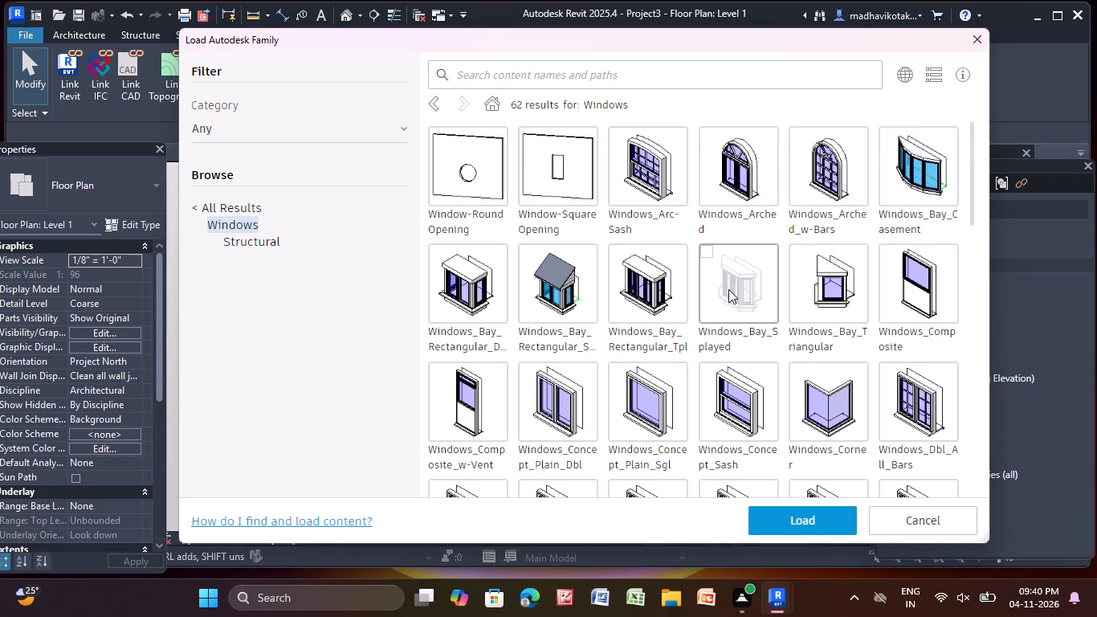
pyautogui.click(728, 289)
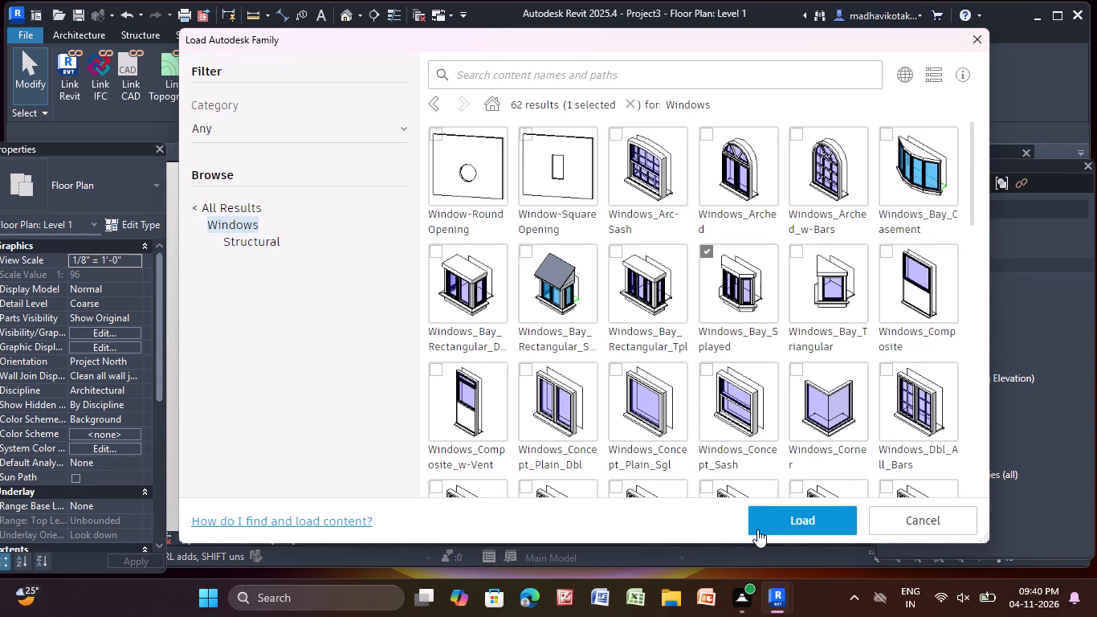
pyautogui.click(757, 529)
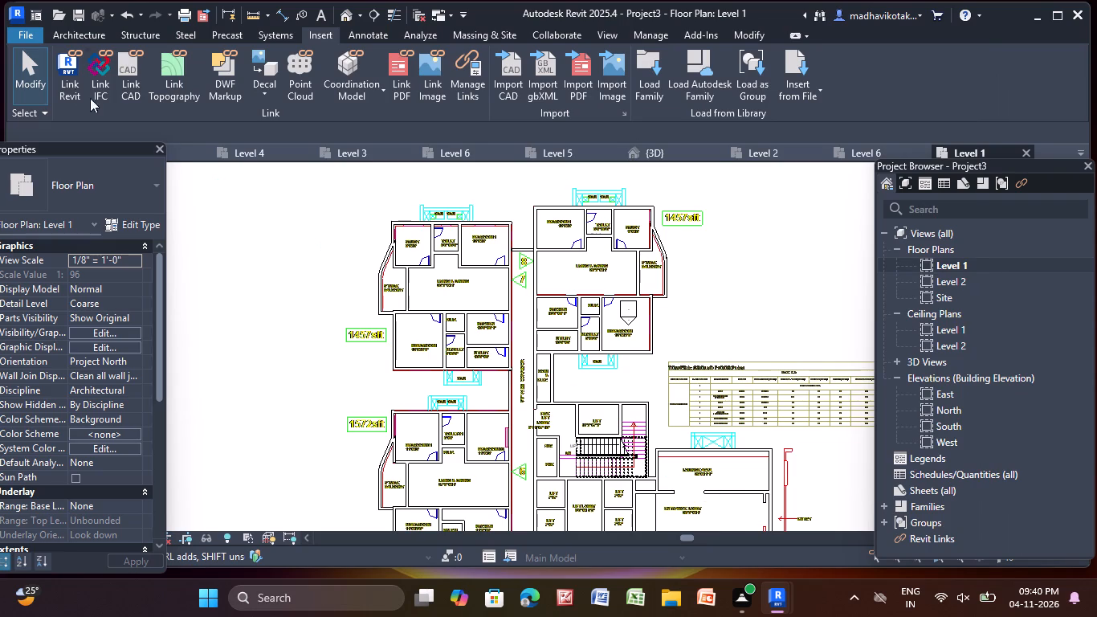
# Place Windows_Bay_Splayed 910x910mm windows in the ODU-side outer walls of the 1457sft flat's Study and Bedroom 1 on Level 1.
pyautogui.click(93, 37)
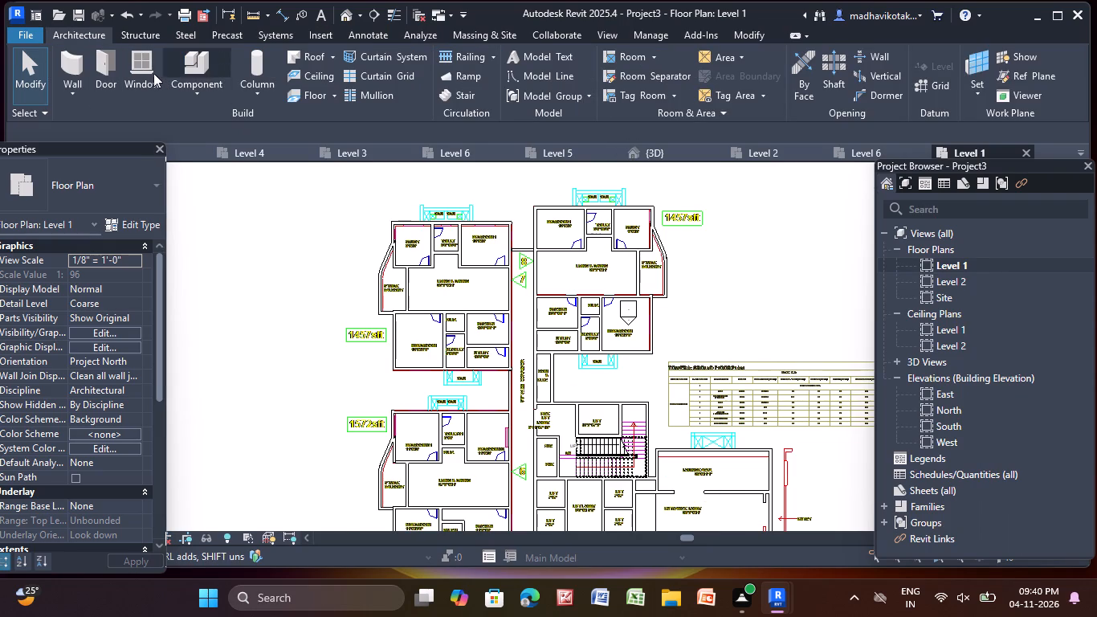
pyautogui.click(137, 61)
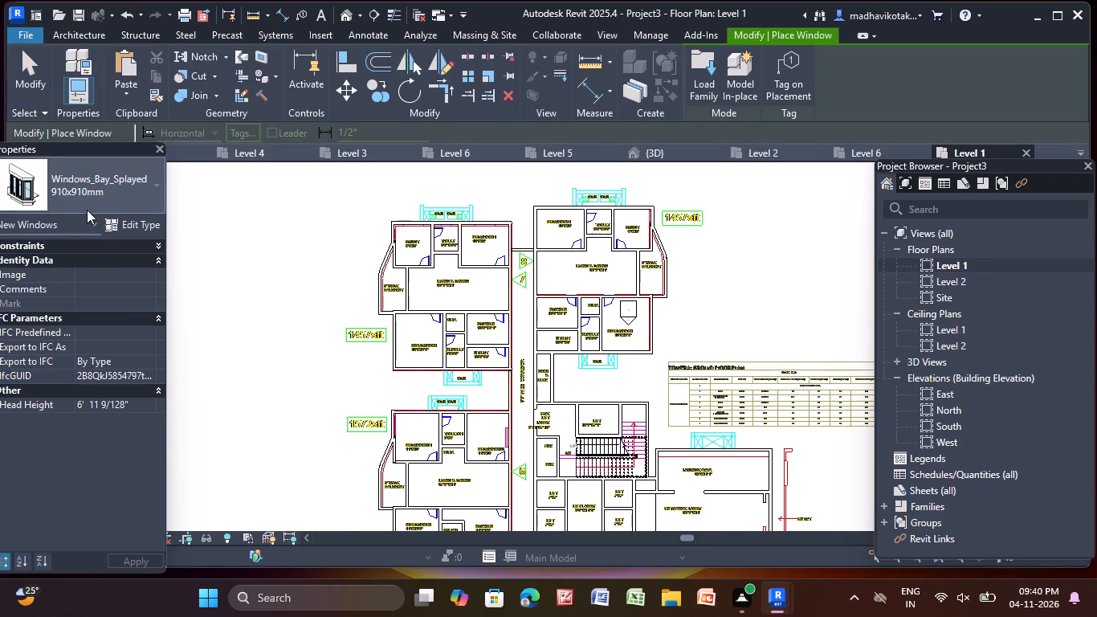
pyautogui.click(87, 201)
pyautogui.click(87, 202)
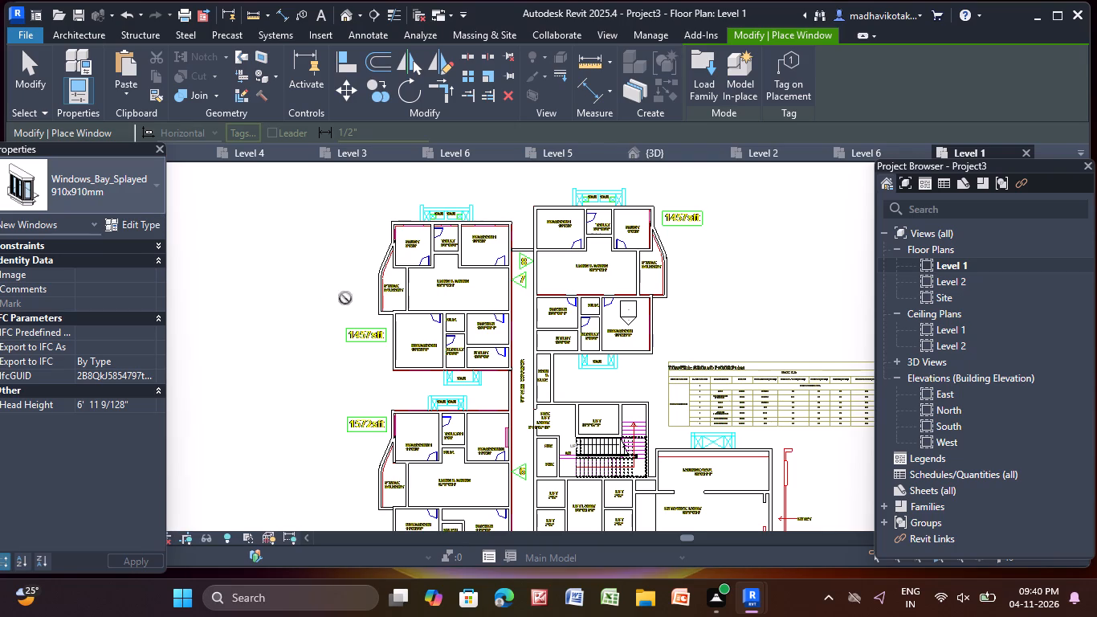
pyautogui.scroll(7, 393, 214)
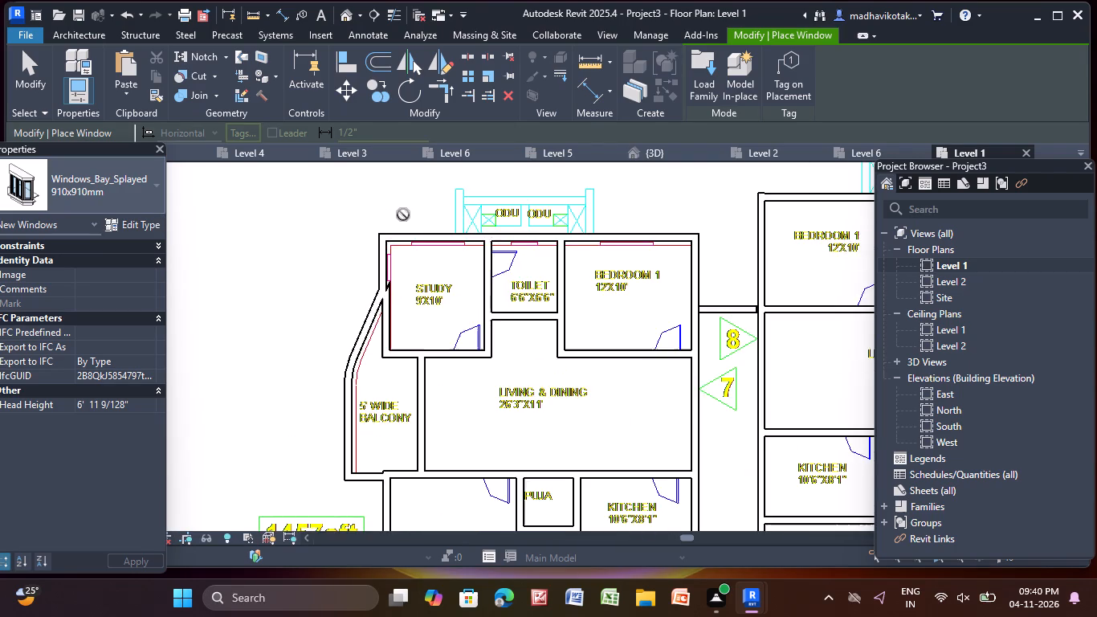
pyautogui.scroll(4, 417, 227)
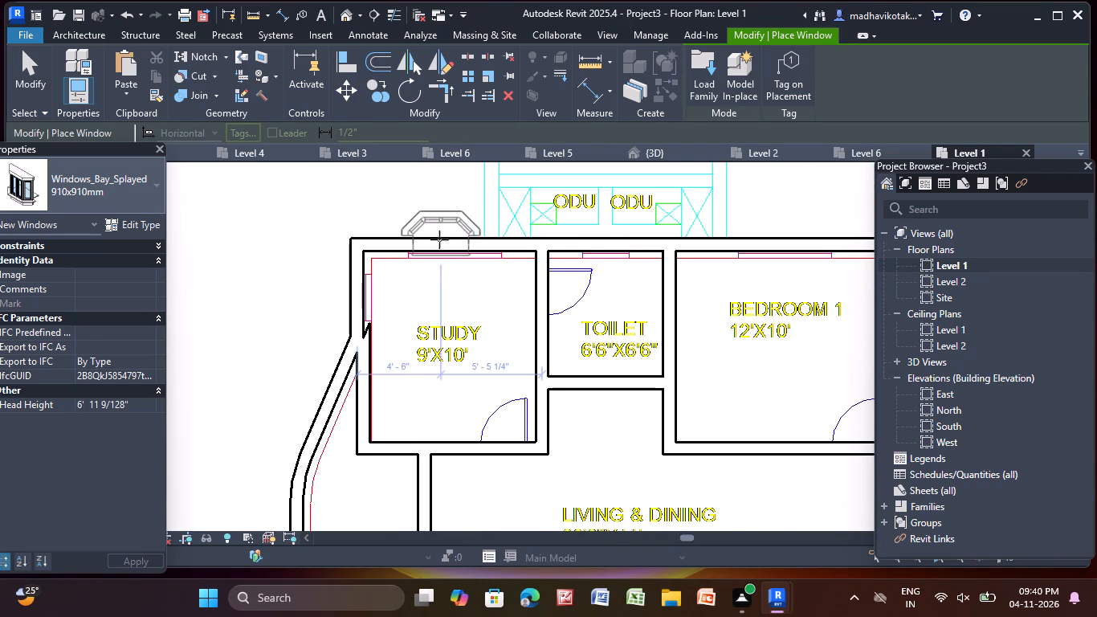
pyautogui.click(437, 236)
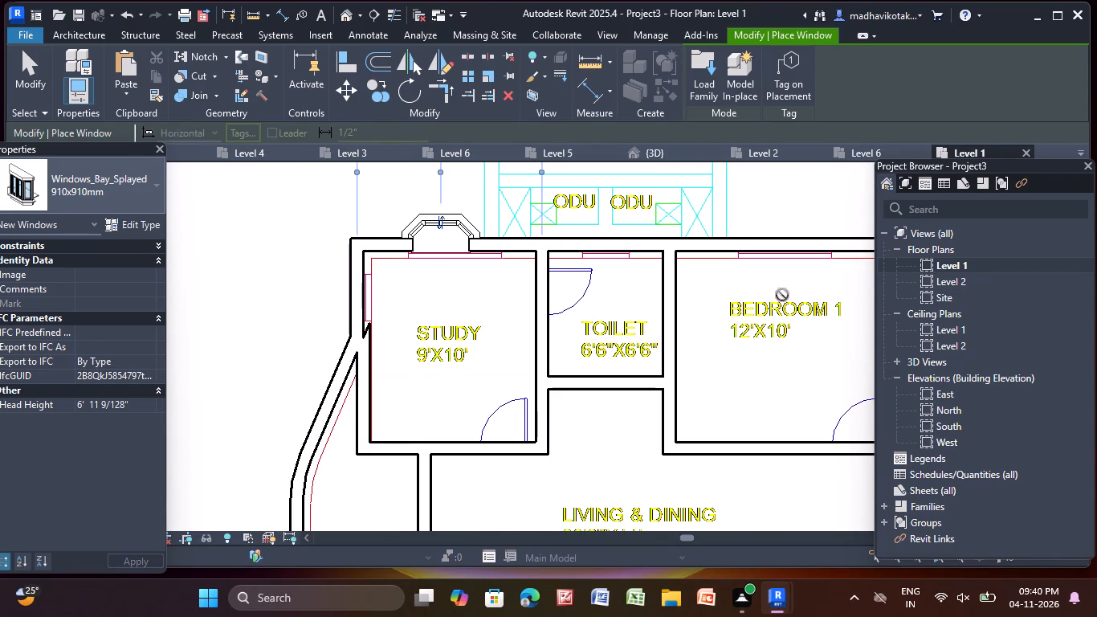
pyautogui.click(797, 239)
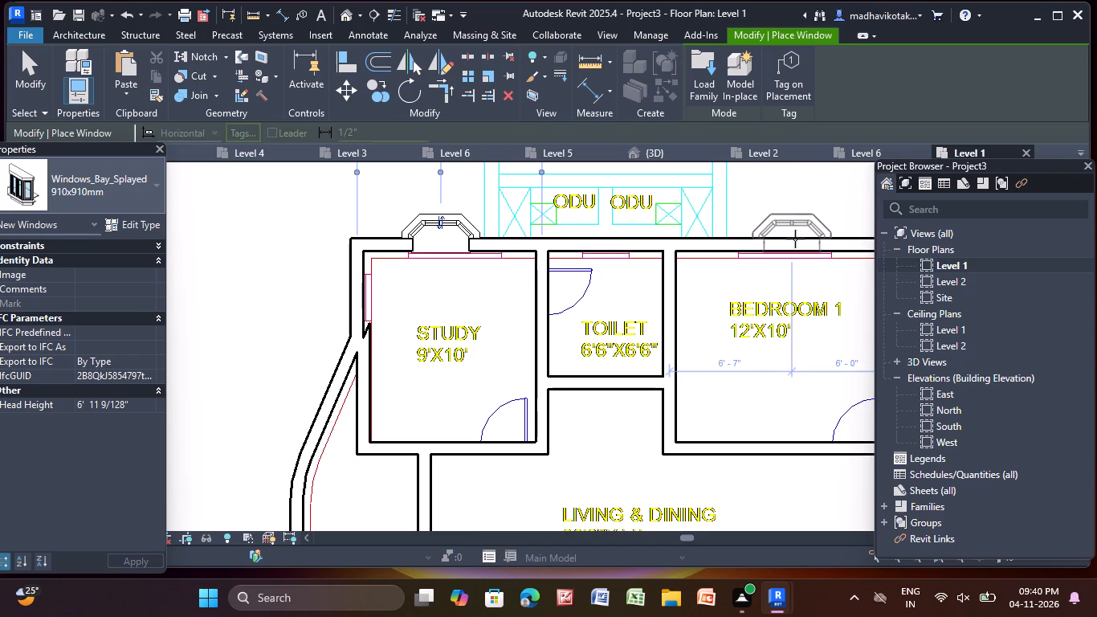
# Place a splayed bay window in the 1457sft flat's Living & Dining corridor wall beside marker 7, about 5'-5" from the upper partition.
pyautogui.scroll(-2, 777, 254)
pyautogui.moveTo(671, 277); pyautogui.dragTo(479, 162, button='middle')
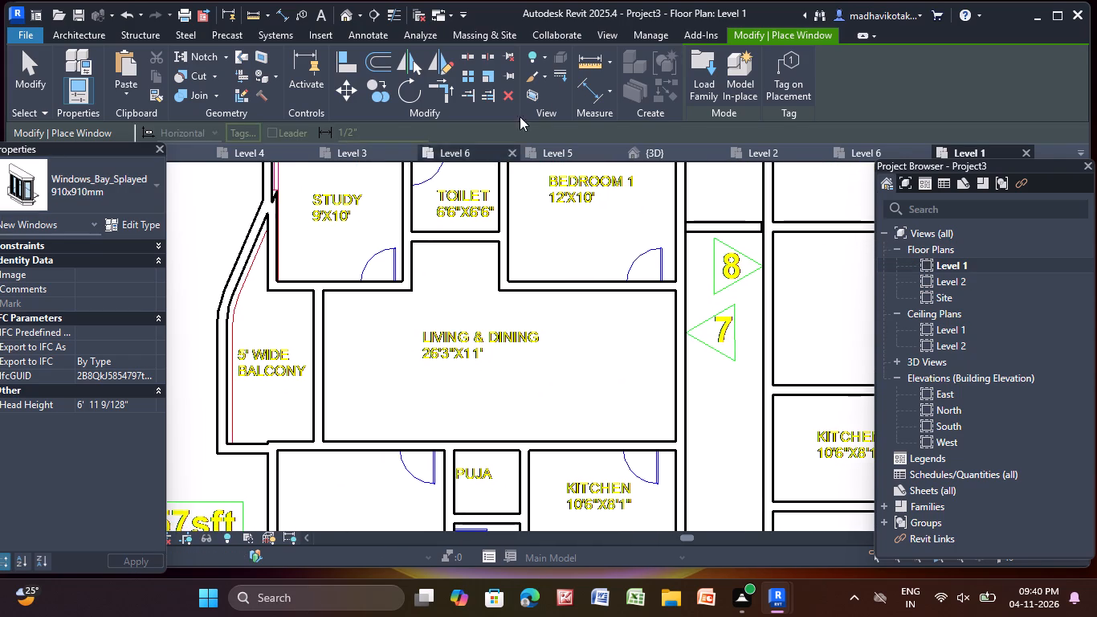
pyautogui.scroll(-1, 331, 413)
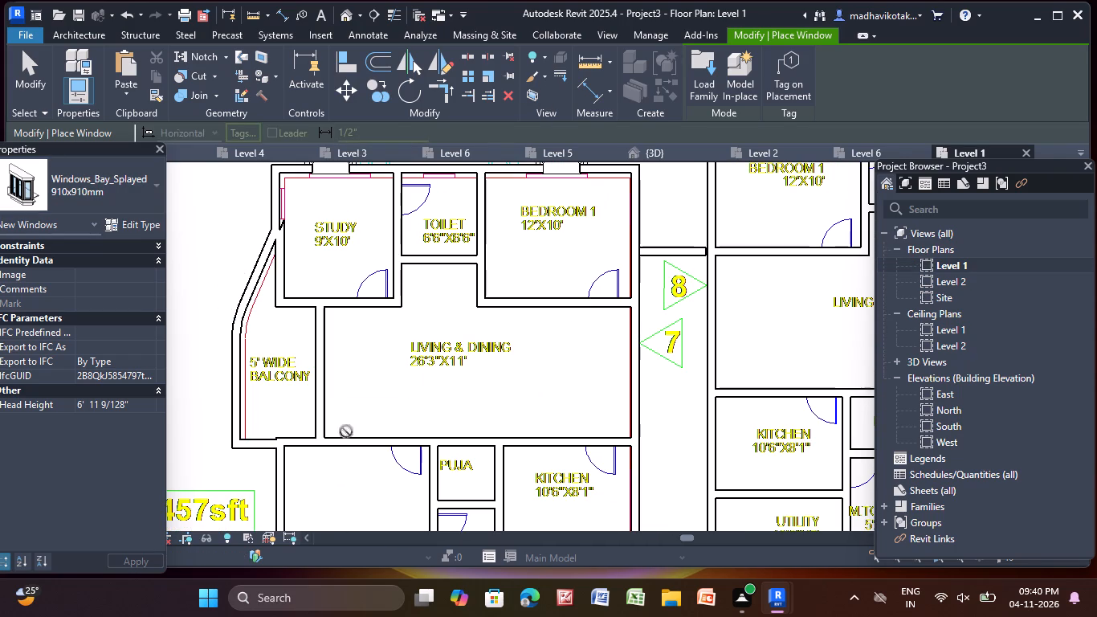
pyautogui.scroll(8, 625, 364)
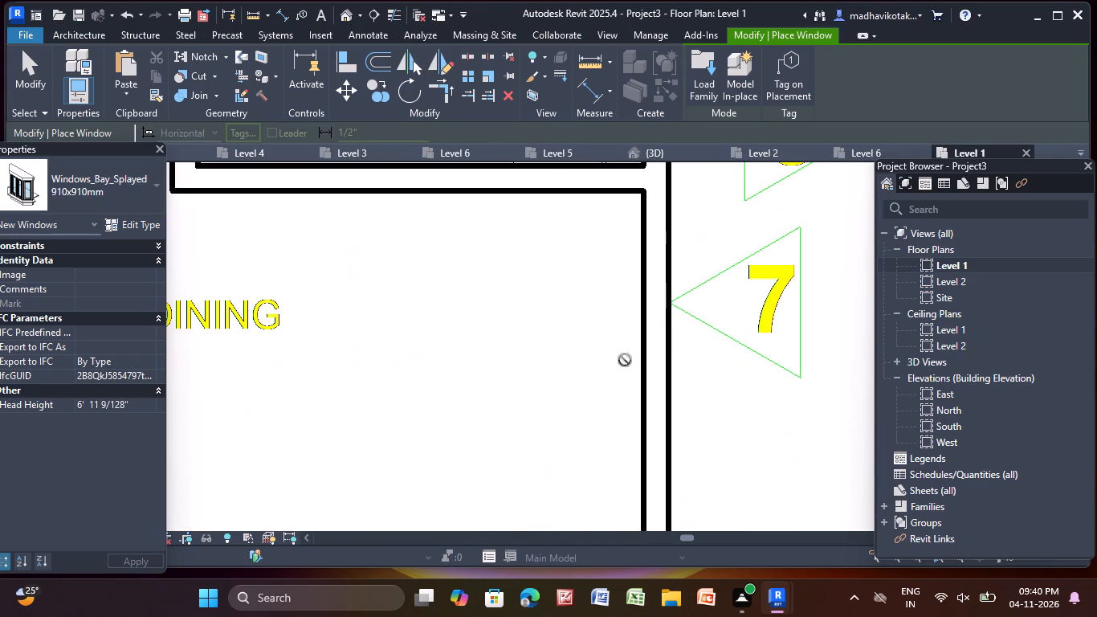
pyautogui.click(663, 381)
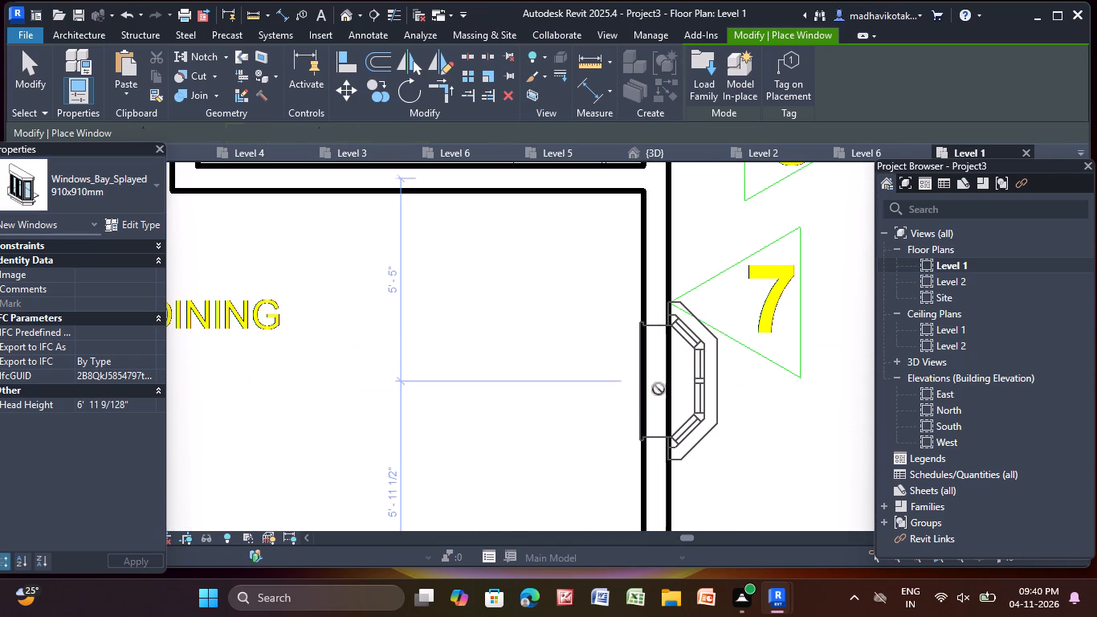
# Place one splayed bay window near the middle of each of the two outer walls of the 1457sft flat's M.Bedroom.
pyautogui.scroll(-7, 651, 412)
pyautogui.moveTo(653, 432); pyautogui.dragTo(828, 35, button='middle')
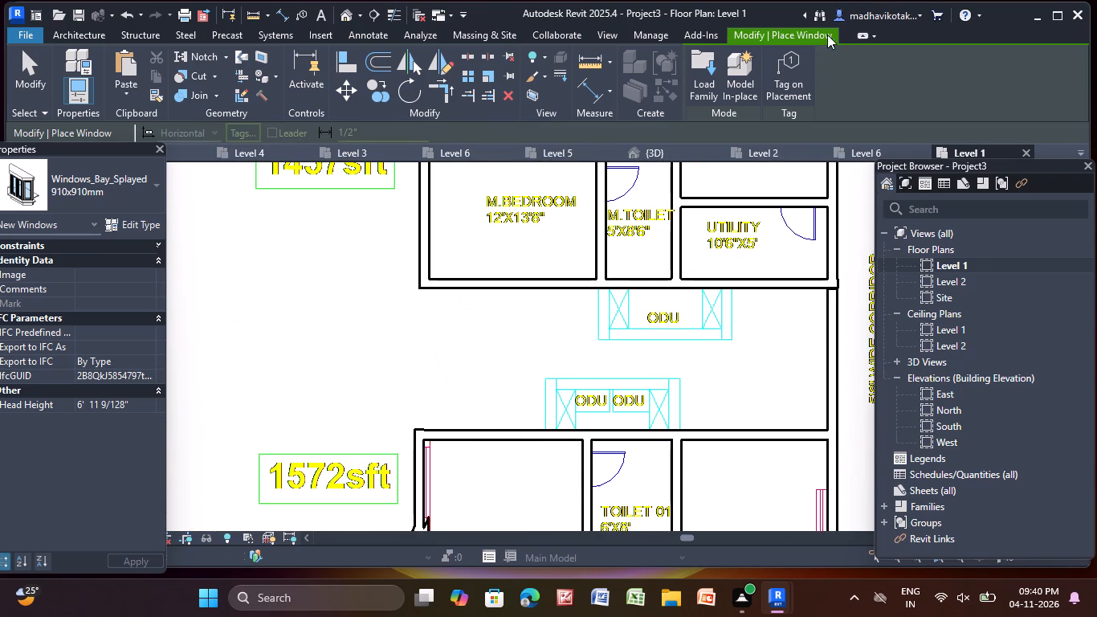
pyautogui.scroll(-4, 467, 327)
pyautogui.moveTo(467, 330); pyautogui.dragTo(423, 344, button='middle')
pyautogui.scroll(4, 431, 354)
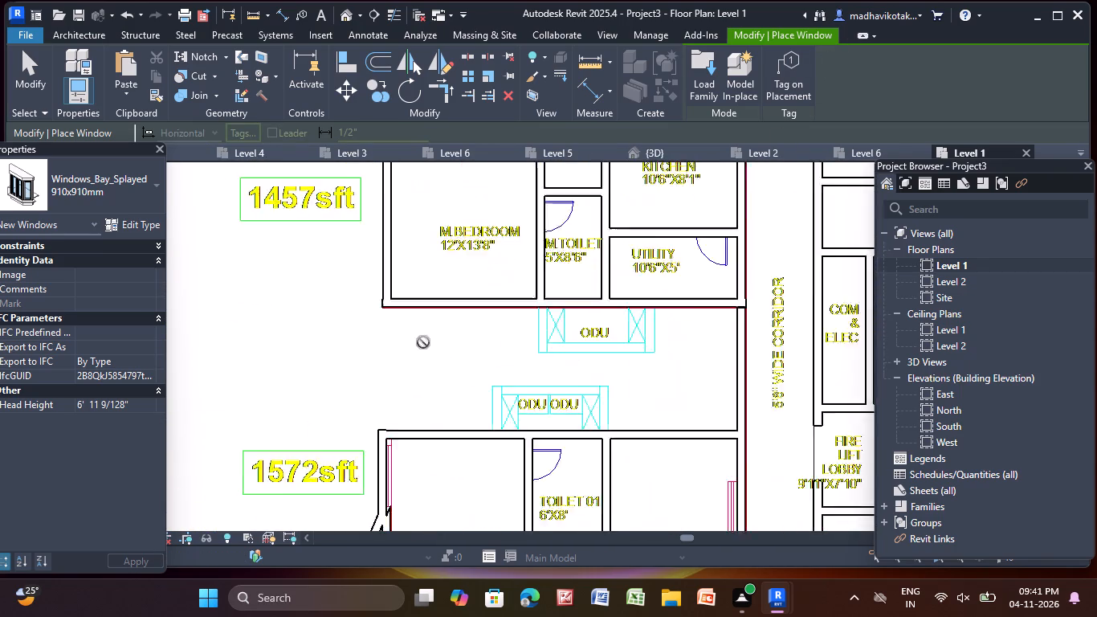
pyautogui.moveTo(386, 273); pyautogui.dragTo(401, 423, button='middle')
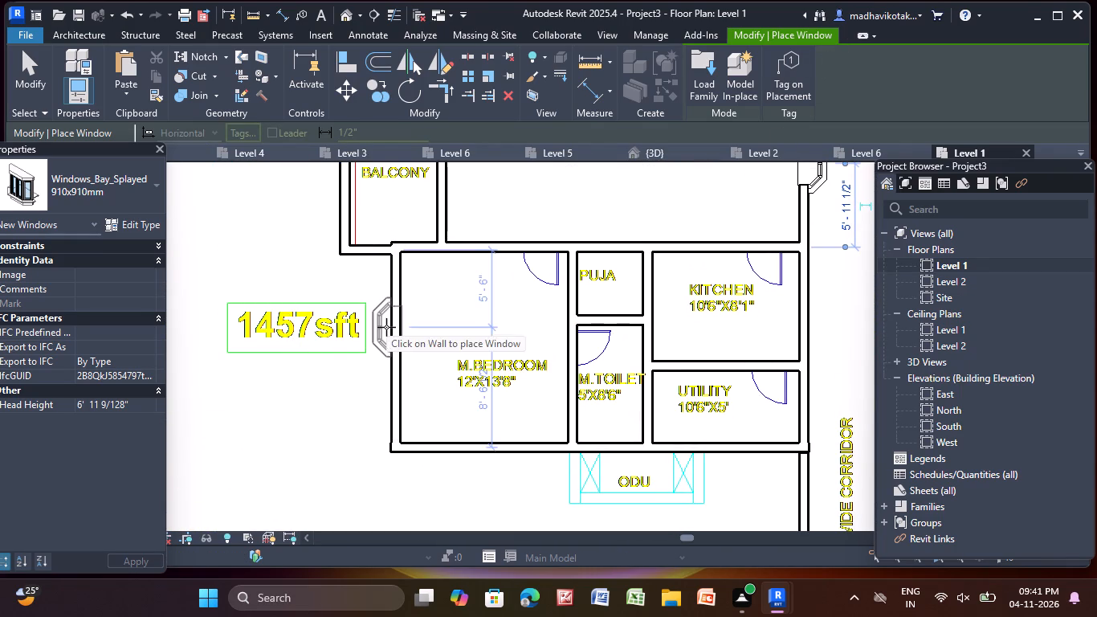
pyautogui.moveTo(386, 327); pyautogui.dragTo(396, 338)
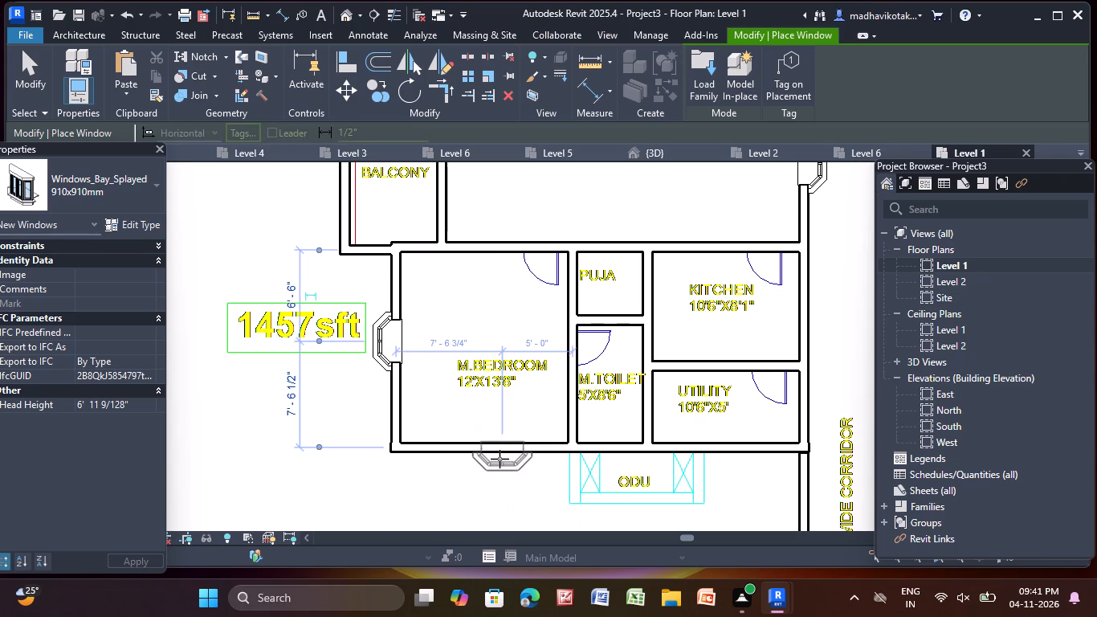
pyautogui.click(497, 458)
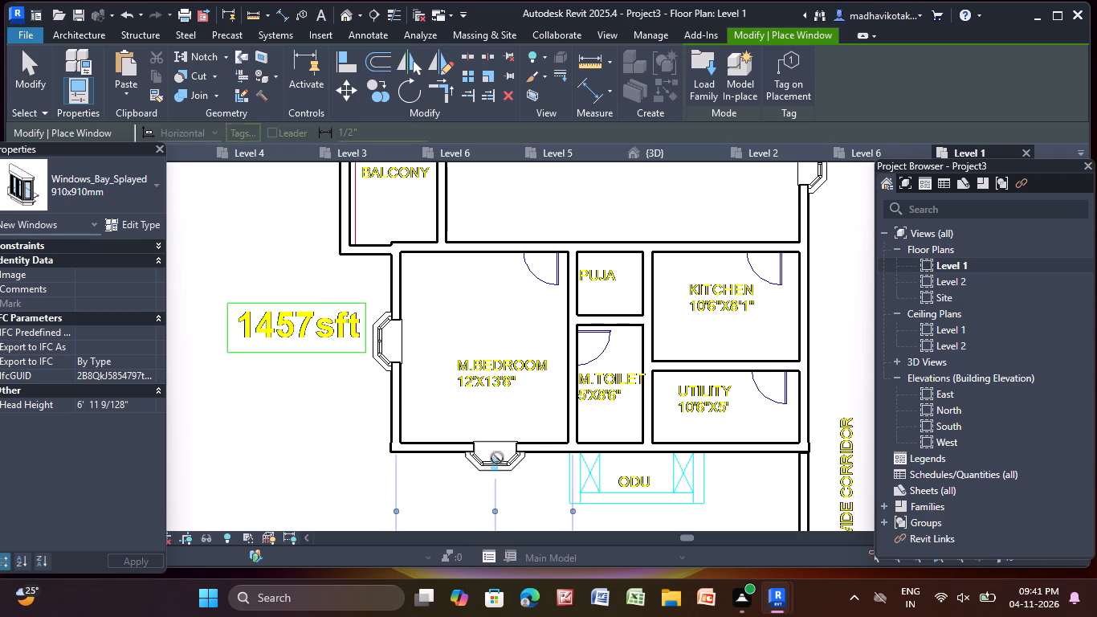
# Place splayed bay windows centred on the ODU-side outer walls of Bedroom 01 and Bedroom 02 in the 1572sft flat.
pyautogui.scroll(-5, 496, 458)
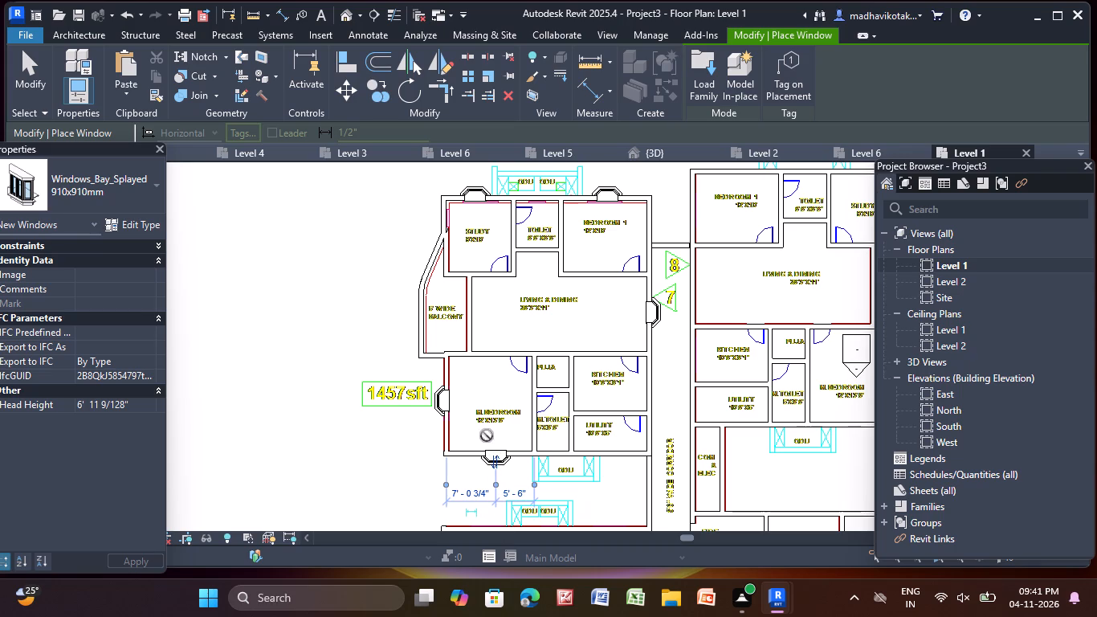
pyautogui.moveTo(485, 434); pyautogui.dragTo(531, 137, button='middle')
pyautogui.scroll(1, 485, 431)
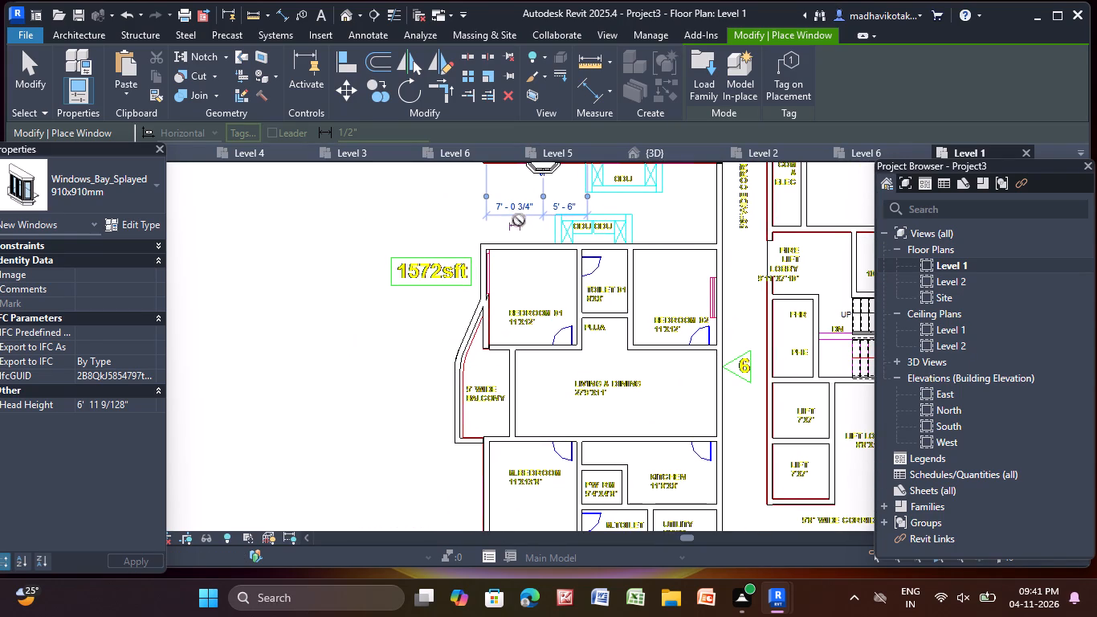
pyautogui.scroll(4, 533, 253)
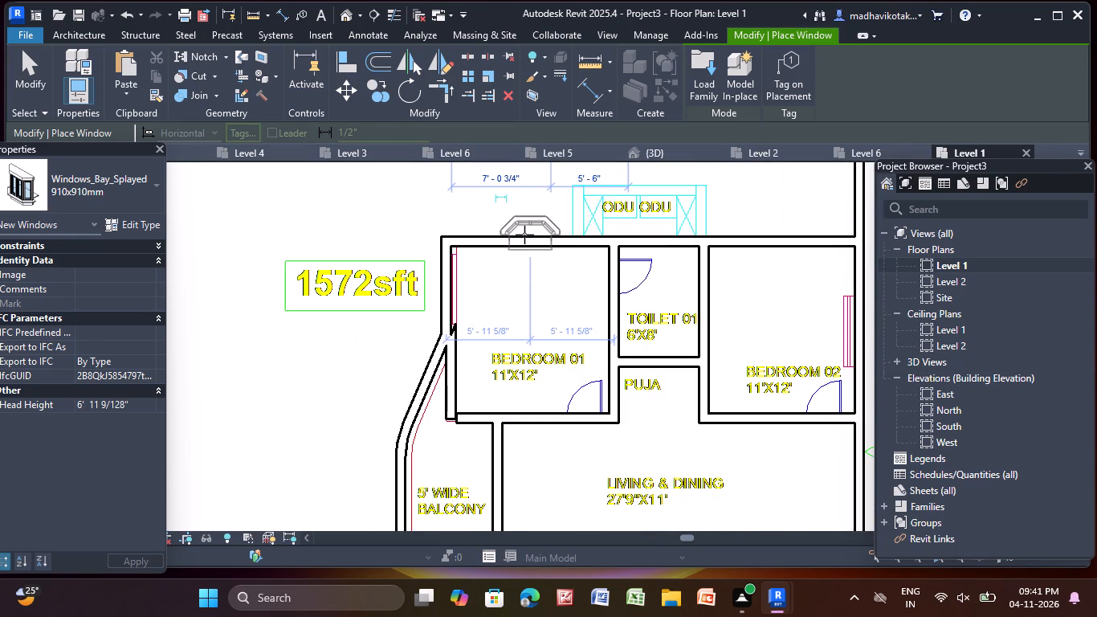
pyautogui.click(524, 235)
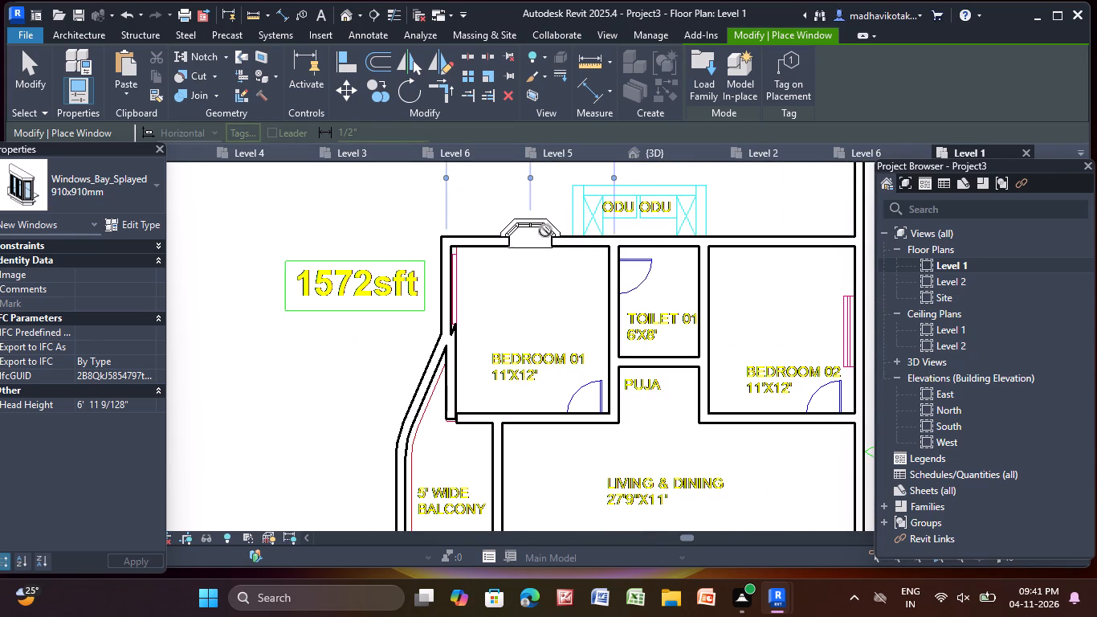
pyautogui.click(783, 236)
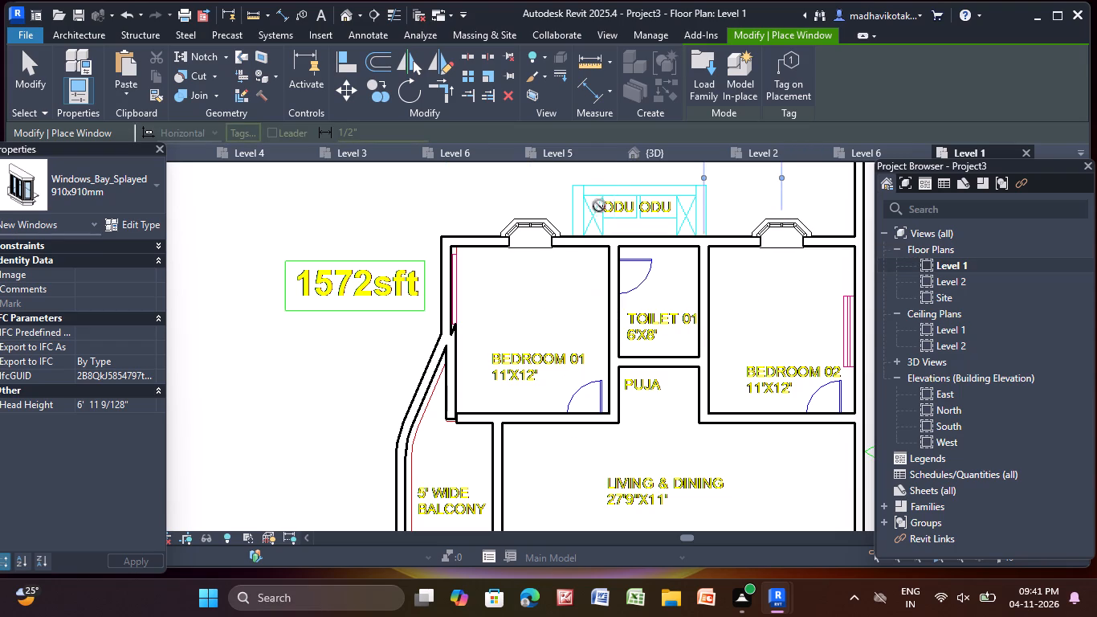
# Place a splayed bay window in the 1572sft flat's Living & Dining corridor wall beside marker 6, about 4'-0" from the Bedroom 02 partition.
pyautogui.moveTo(555, 261); pyautogui.dragTo(527, 0, button='middle')
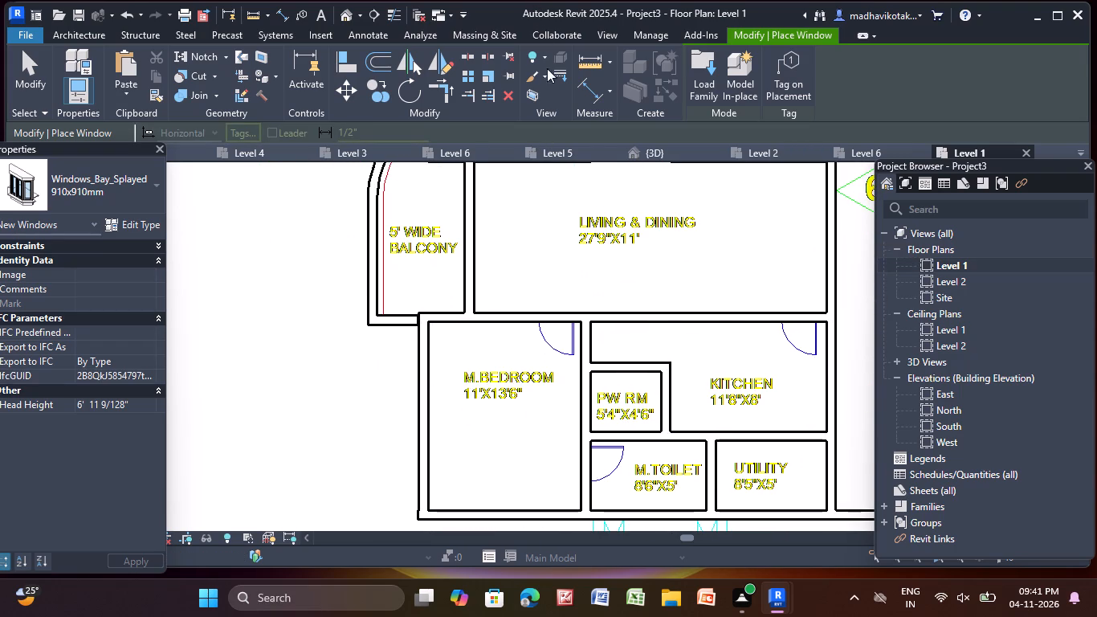
pyautogui.scroll(1, 704, 322)
pyautogui.moveTo(746, 280); pyautogui.dragTo(620, 466, button='middle')
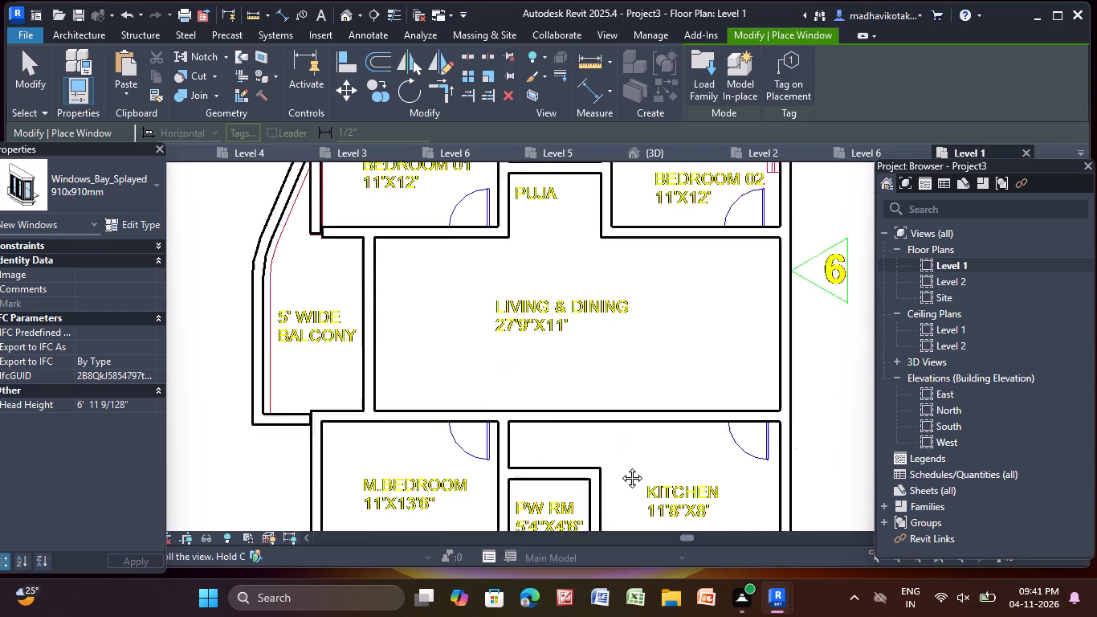
pyautogui.moveTo(620, 466); pyautogui.dragTo(580, 521, button='middle')
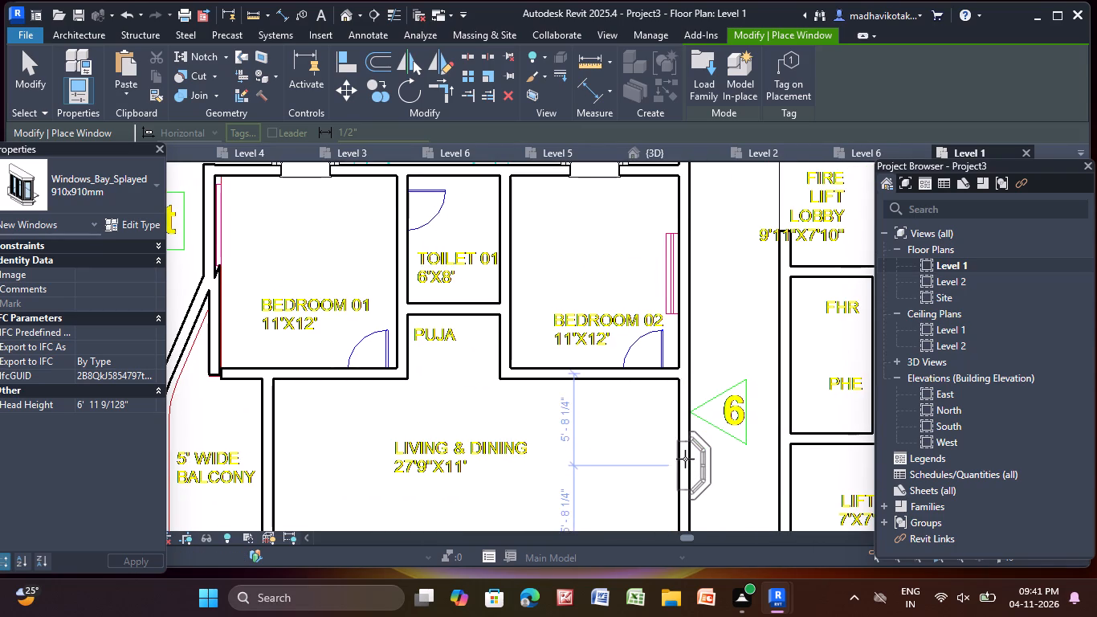
pyautogui.click(686, 440)
pyautogui.moveTo(683, 434); pyautogui.dragTo(663, 363, button='middle')
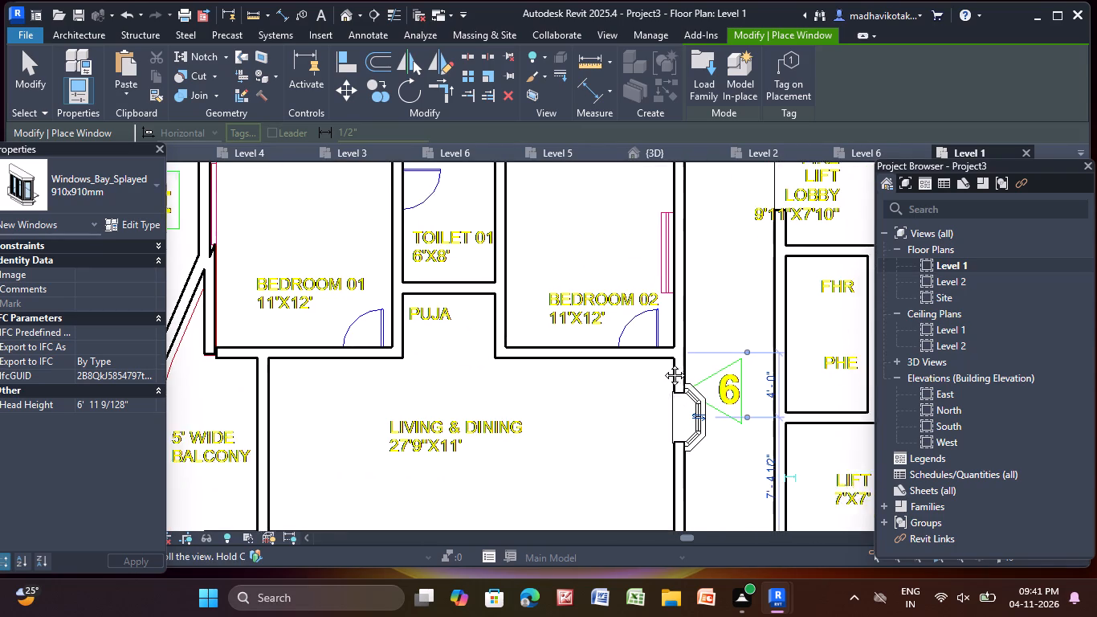
pyautogui.moveTo(663, 363); pyautogui.dragTo(660, 200, button='middle')
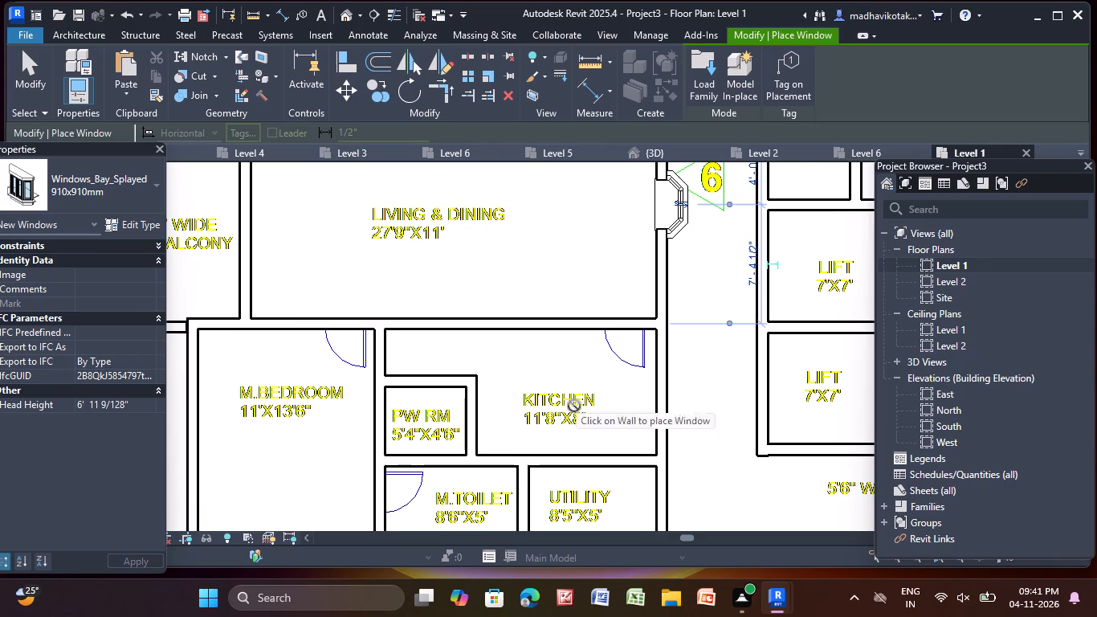
# Place a splayed bay window in the outer wall of the 1572sft flat's M.Bedroom, about 6'-0" from the Living & Dining partition.
pyautogui.scroll(-2, 564, 409)
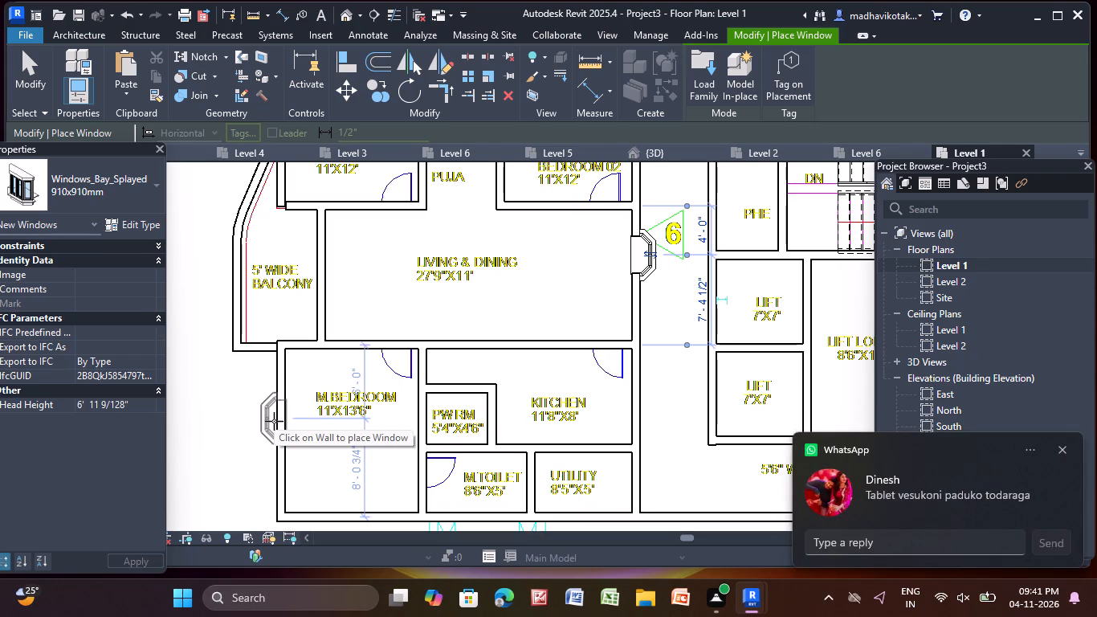
pyautogui.click(274, 421)
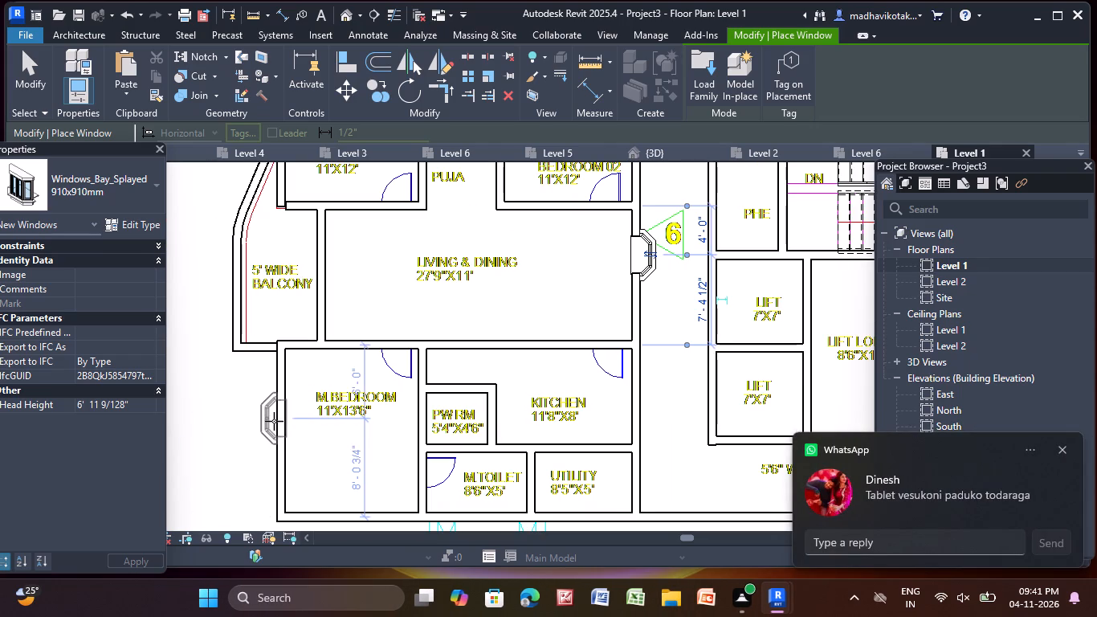
# Place splayed bay windows in the 1292sft flat's ODU-side wall: one centred on Living, one in Bedroom 01 about 4'-6" from the outer corner.
pyautogui.moveTo(357, 320); pyautogui.dragTo(441, 107, button='middle')
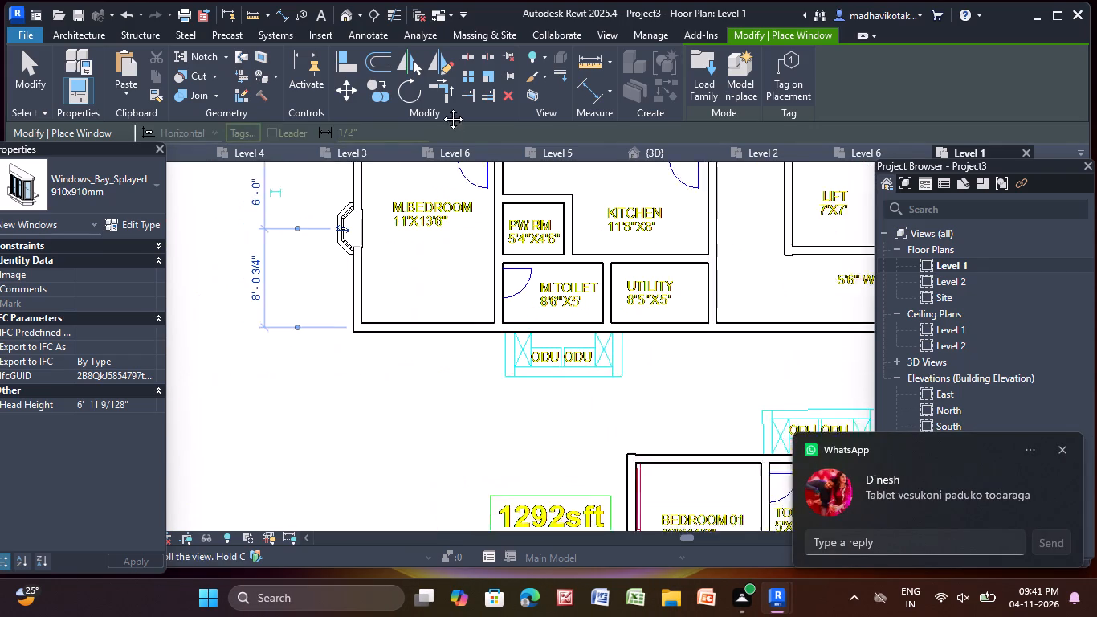
pyautogui.moveTo(441, 107); pyautogui.dragTo(442, 103, button='middle')
pyautogui.moveTo(620, 369); pyautogui.dragTo(530, 488, button='middle')
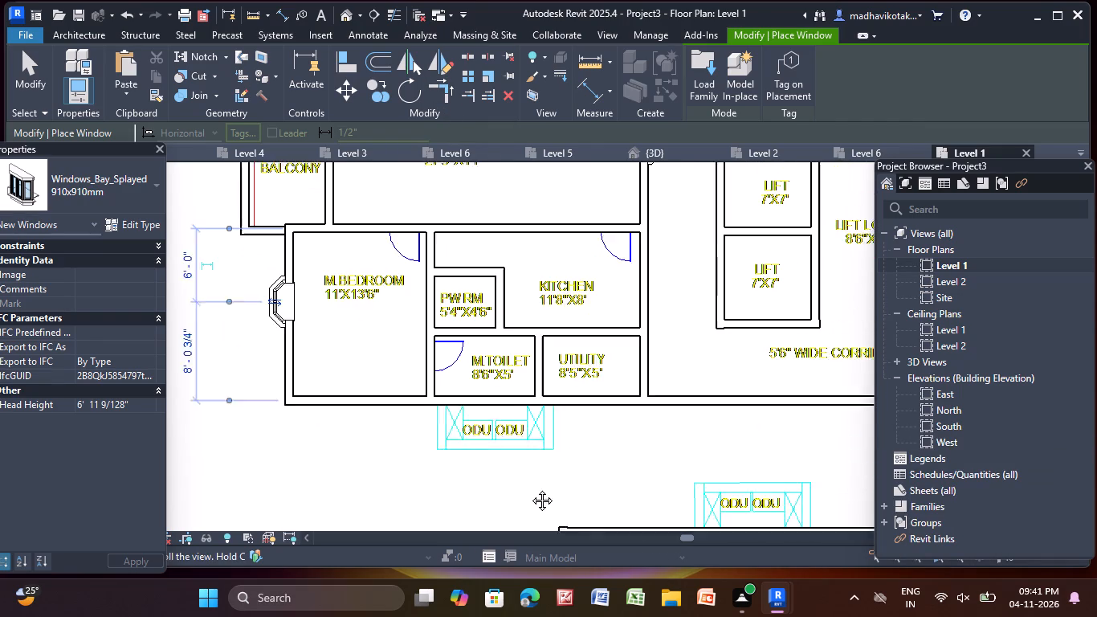
pyautogui.moveTo(530, 488); pyautogui.dragTo(527, 492, button='middle')
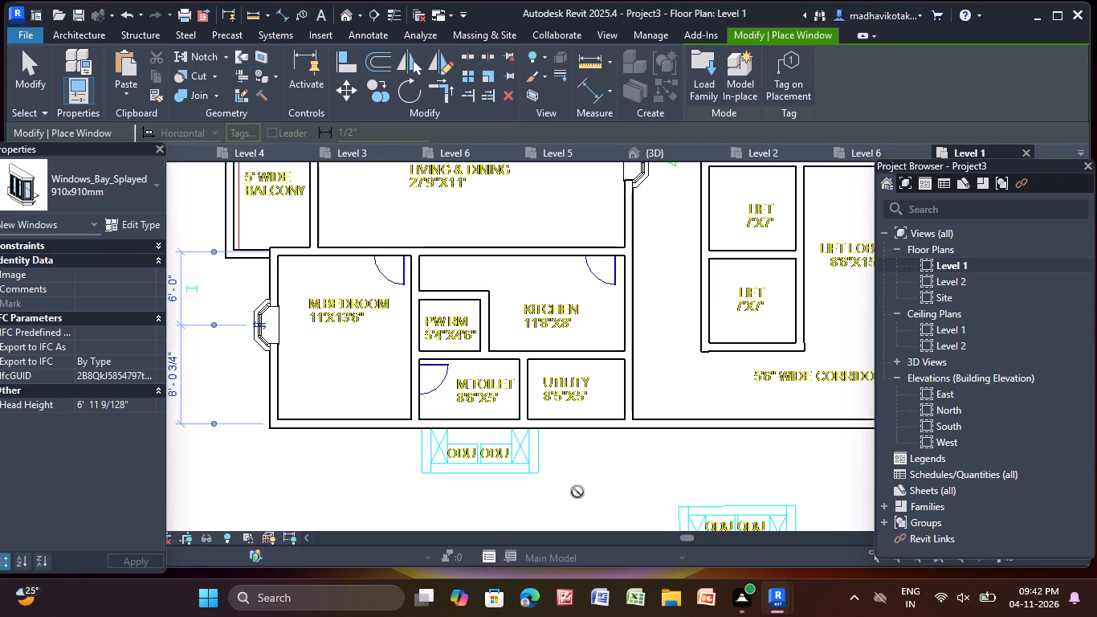
pyautogui.scroll(-1, 581, 491)
pyautogui.moveTo(574, 468); pyautogui.dragTo(594, 283, button='middle')
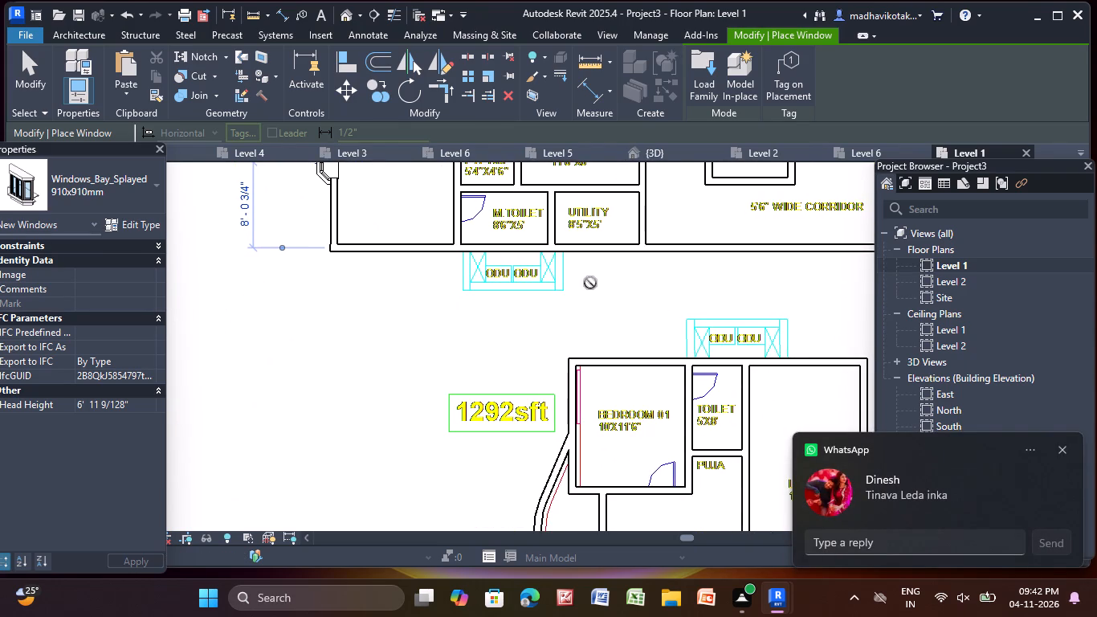
pyautogui.moveTo(615, 358); pyautogui.dragTo(567, 365, button='middle')
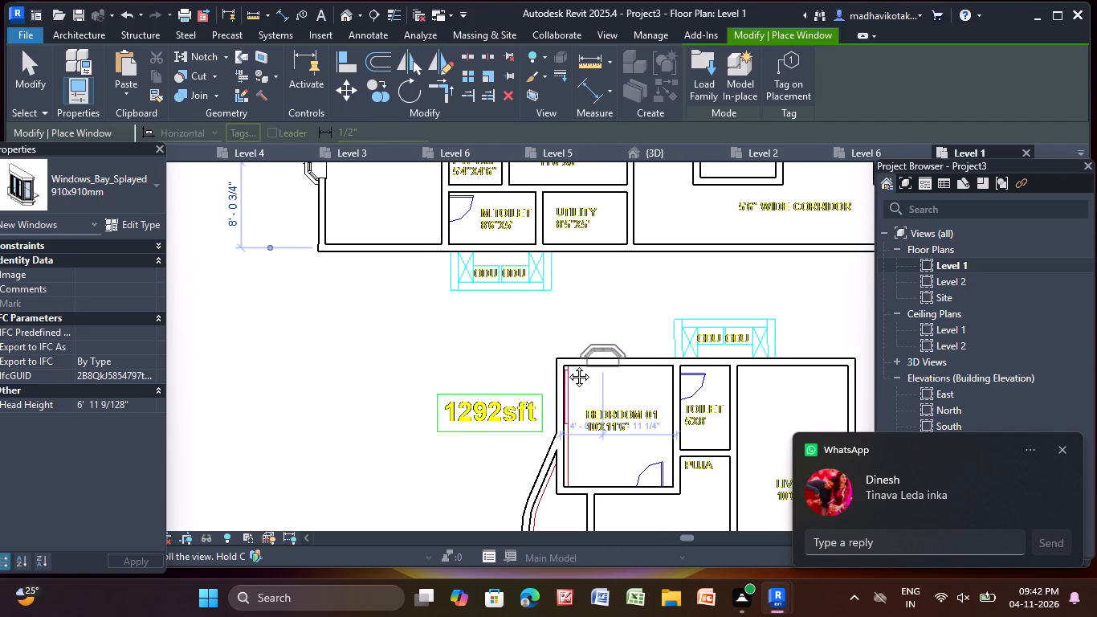
pyautogui.moveTo(567, 365); pyautogui.dragTo(500, 345, button='middle')
pyautogui.middleClick(494, 308)
pyautogui.scroll(3, 630, 374)
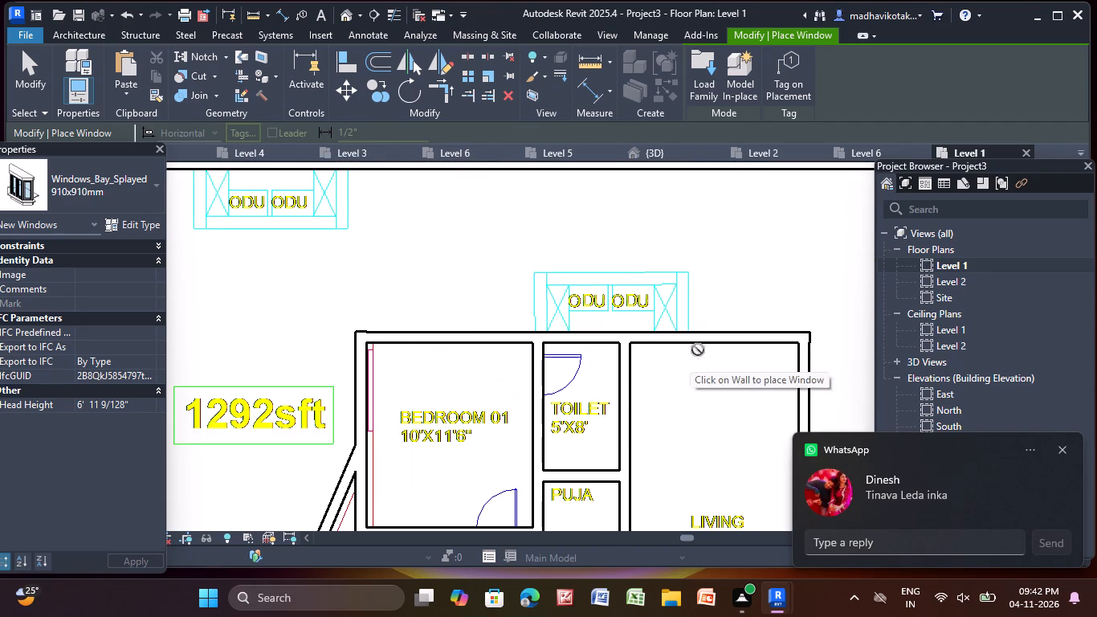
pyautogui.click(714, 332)
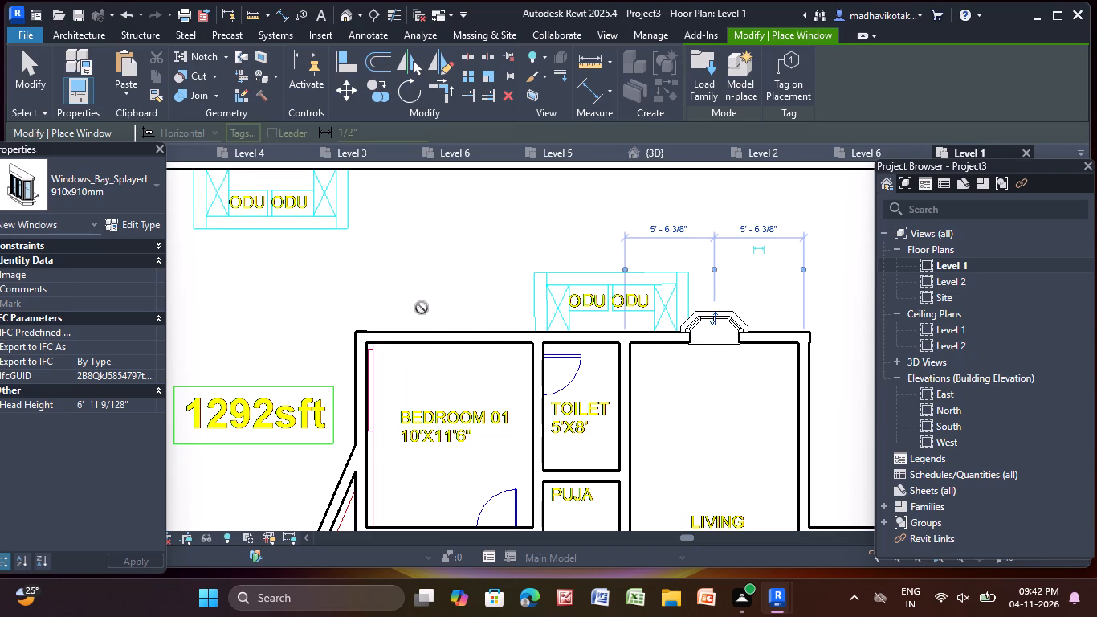
pyautogui.click(433, 333)
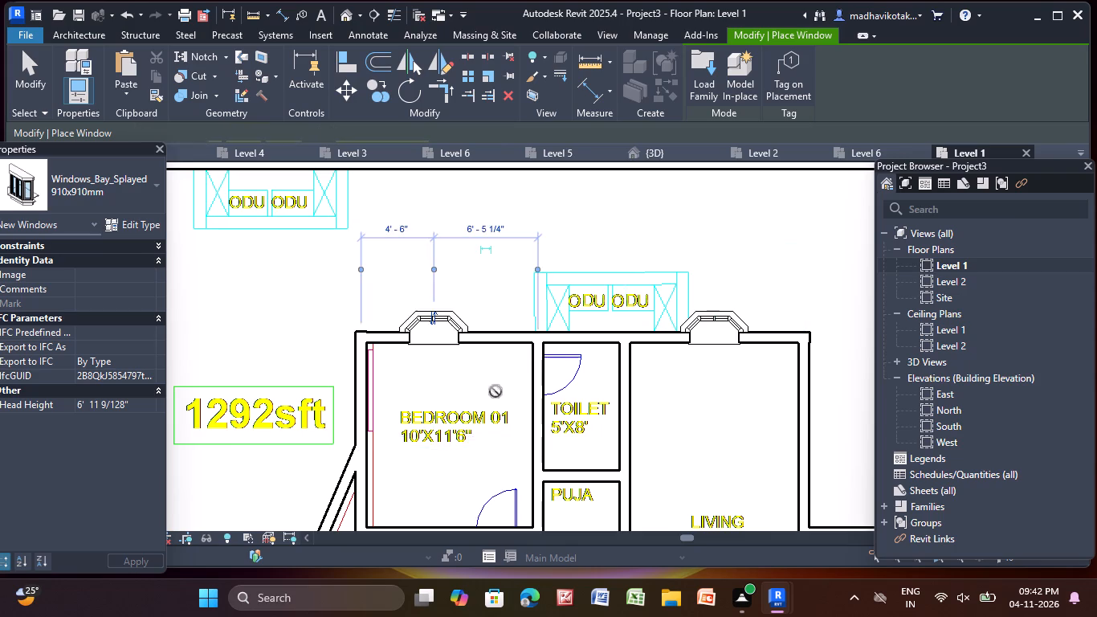
# Place a splayed bay window in the 1292sft flat's Living side wall above marker 5, centred at about 6'-0 3/8" each way.
pyautogui.scroll(-4, 507, 417)
pyautogui.moveTo(505, 427); pyautogui.dragTo(384, 264, button='middle')
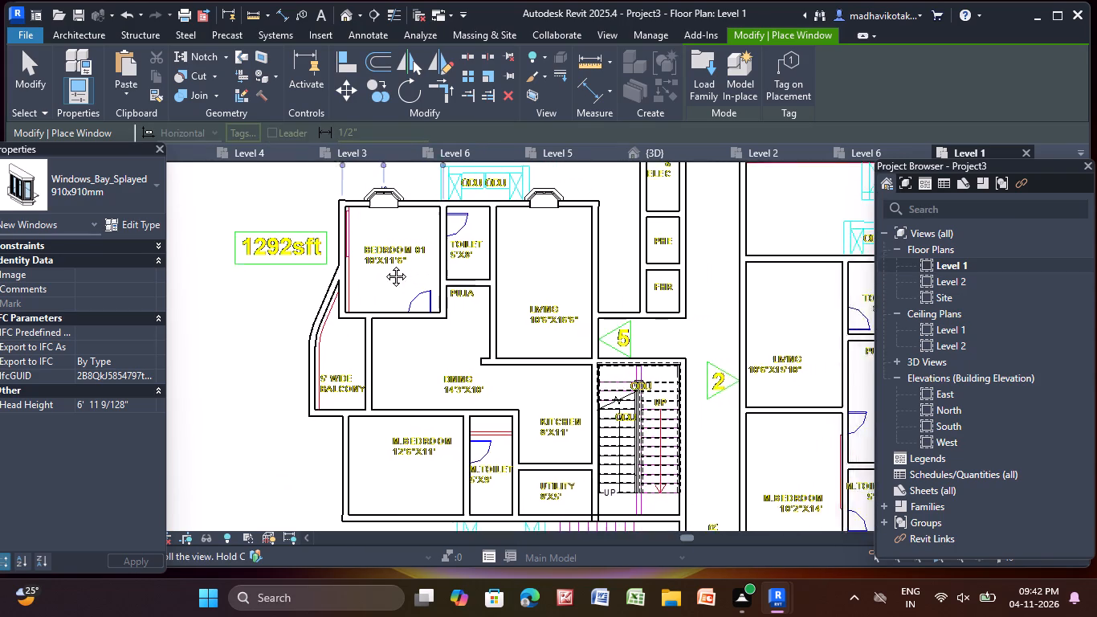
pyautogui.moveTo(384, 264); pyautogui.dragTo(376, 267, button='middle')
pyautogui.scroll(2, 561, 263)
pyautogui.click(546, 276)
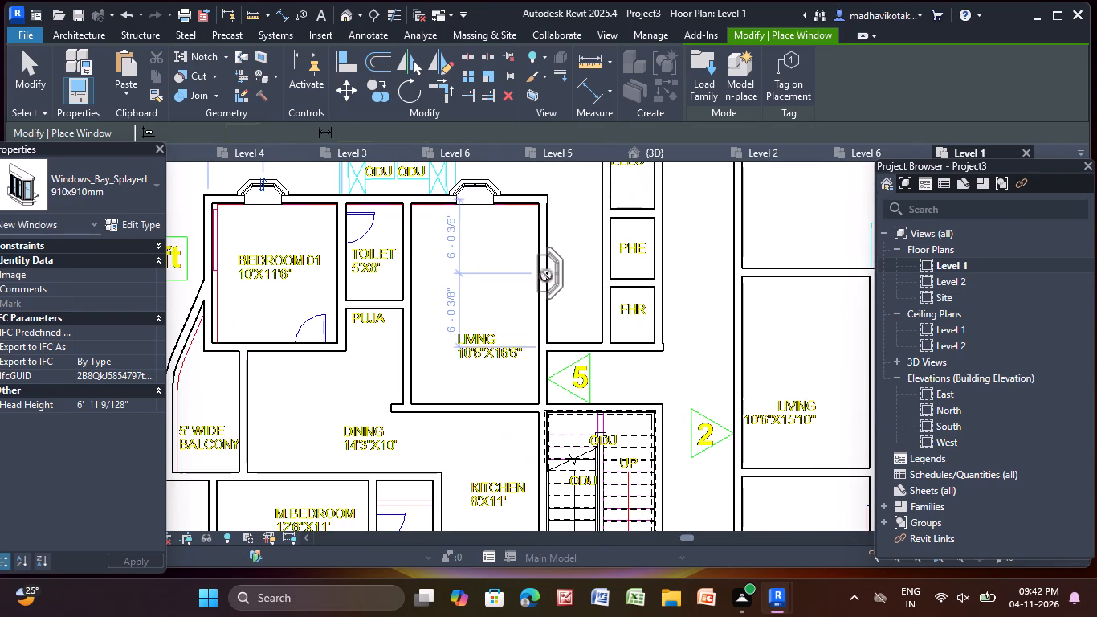
# Place one splayed bay window centred on each of the two outer walls of the 1292sft flat's M.Bedroom.
pyautogui.scroll(-4, 495, 337)
pyautogui.moveTo(349, 511); pyautogui.dragTo(353, 486, button='middle')
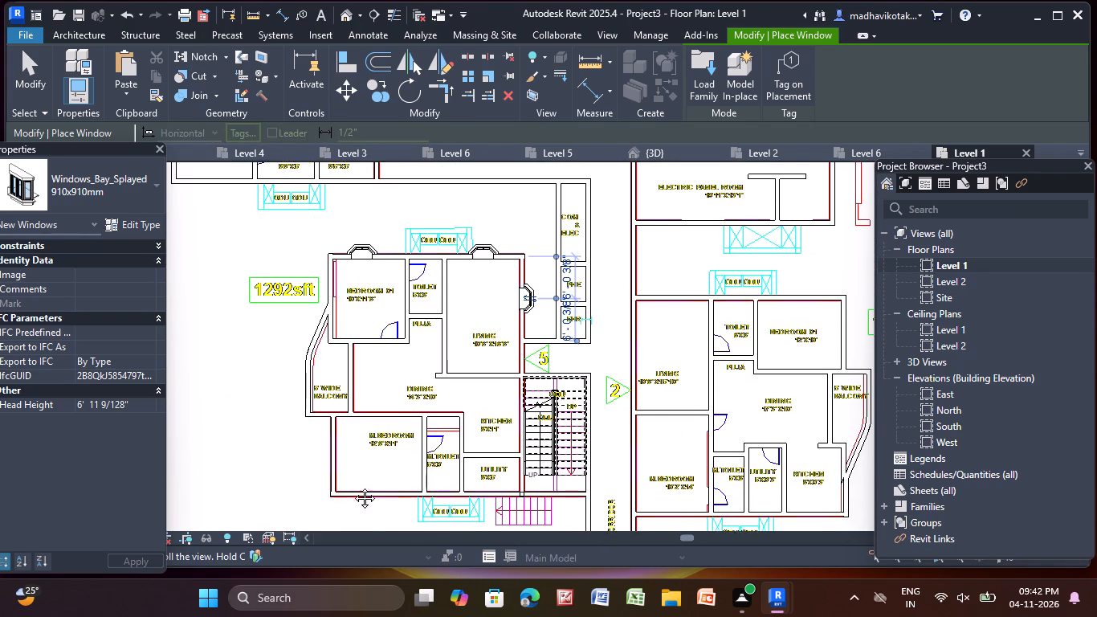
pyautogui.moveTo(353, 486); pyautogui.dragTo(405, 411, button='middle')
pyautogui.scroll(5, 405, 411)
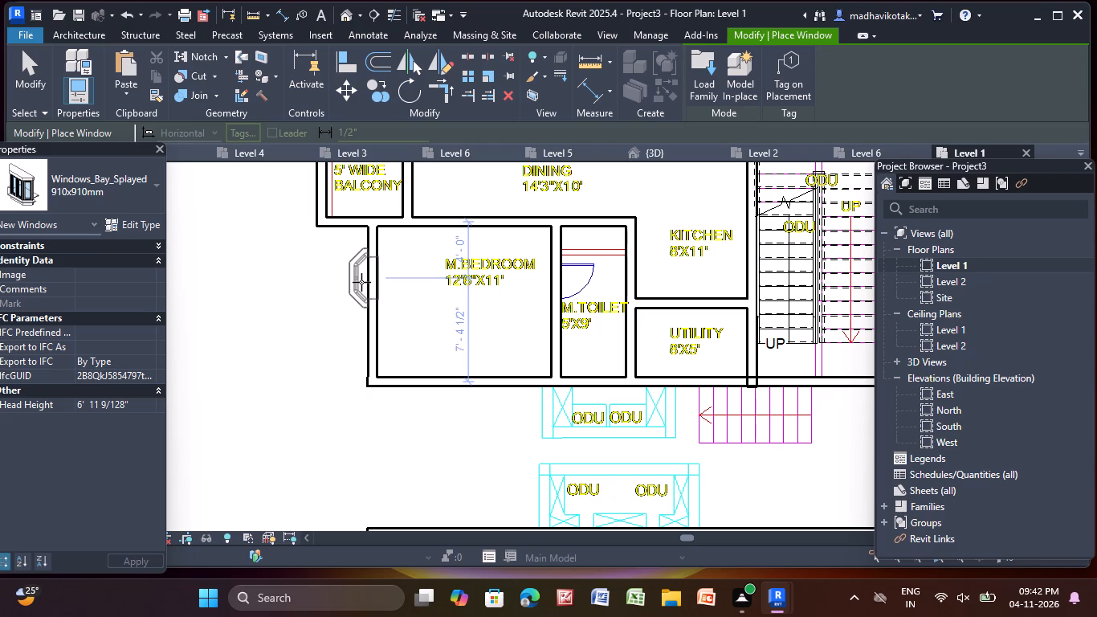
pyautogui.click(361, 300)
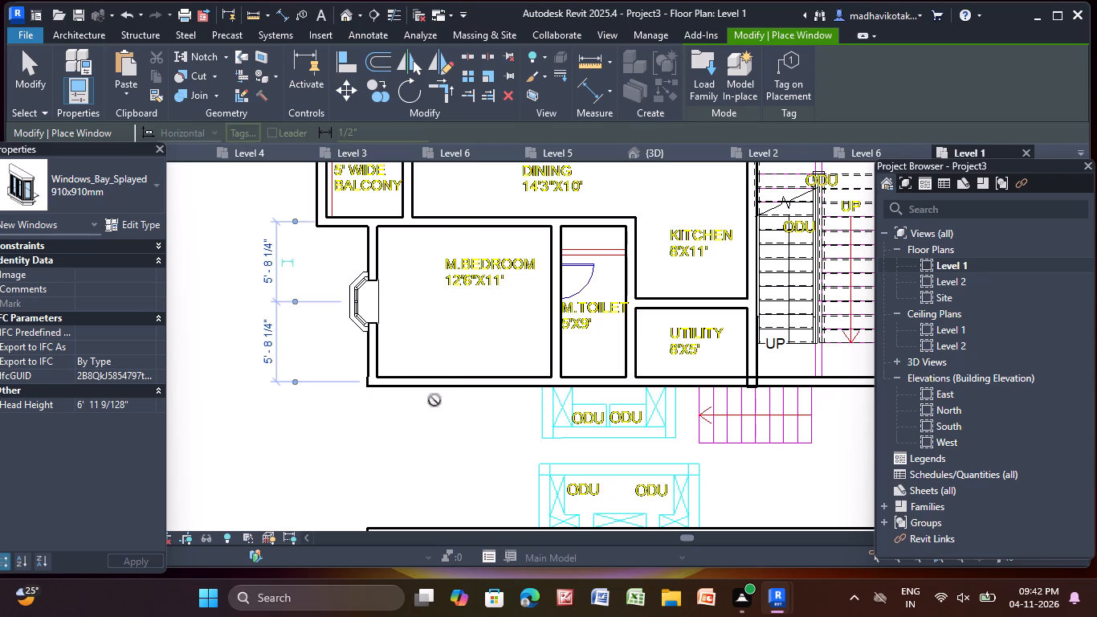
pyautogui.click(461, 387)
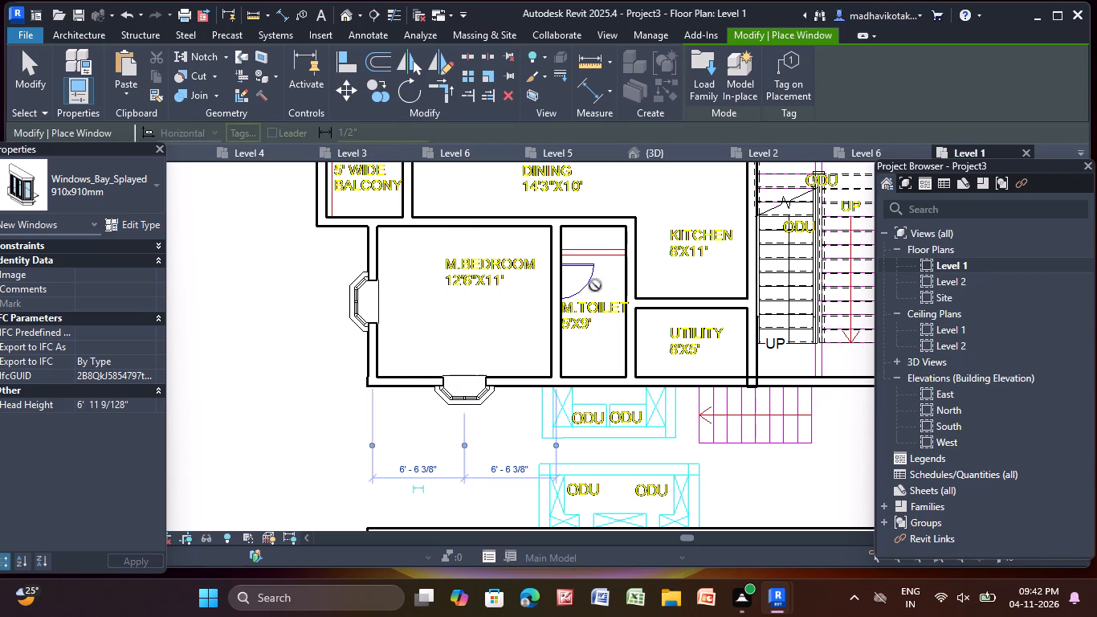
# Place one splayed bay window centred on each of the two outer walls of the 1819sft flat's Bedroom 01.
pyautogui.scroll(-4, 602, 284)
pyautogui.moveTo(598, 298); pyautogui.dragTo(516, 452, button='middle')
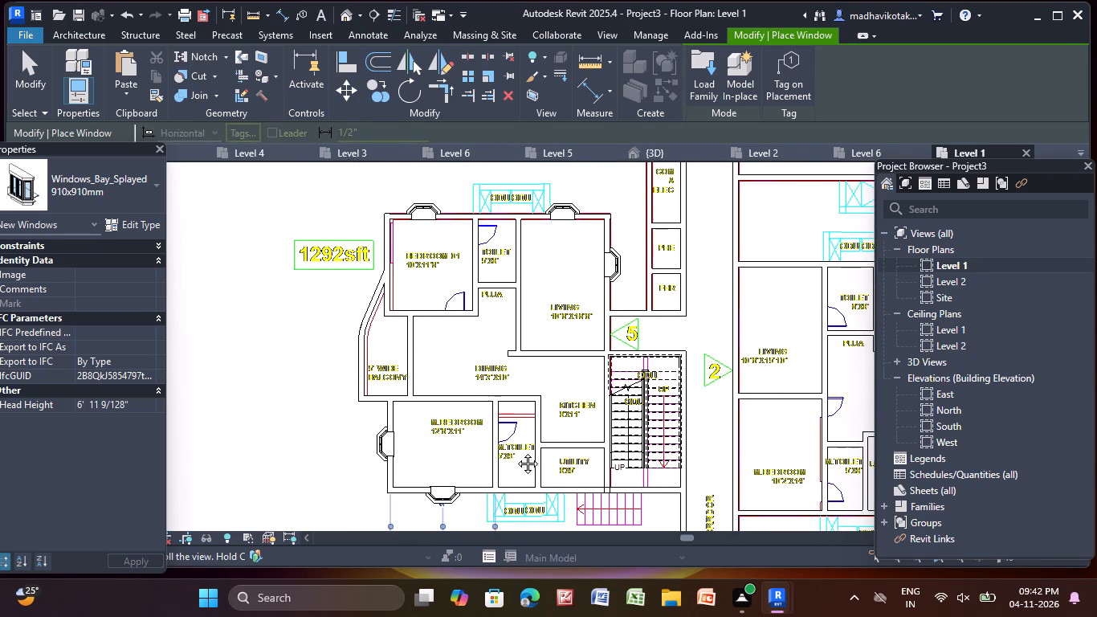
pyautogui.moveTo(516, 452); pyautogui.dragTo(530, 174, button='middle')
pyautogui.scroll(4, 399, 330)
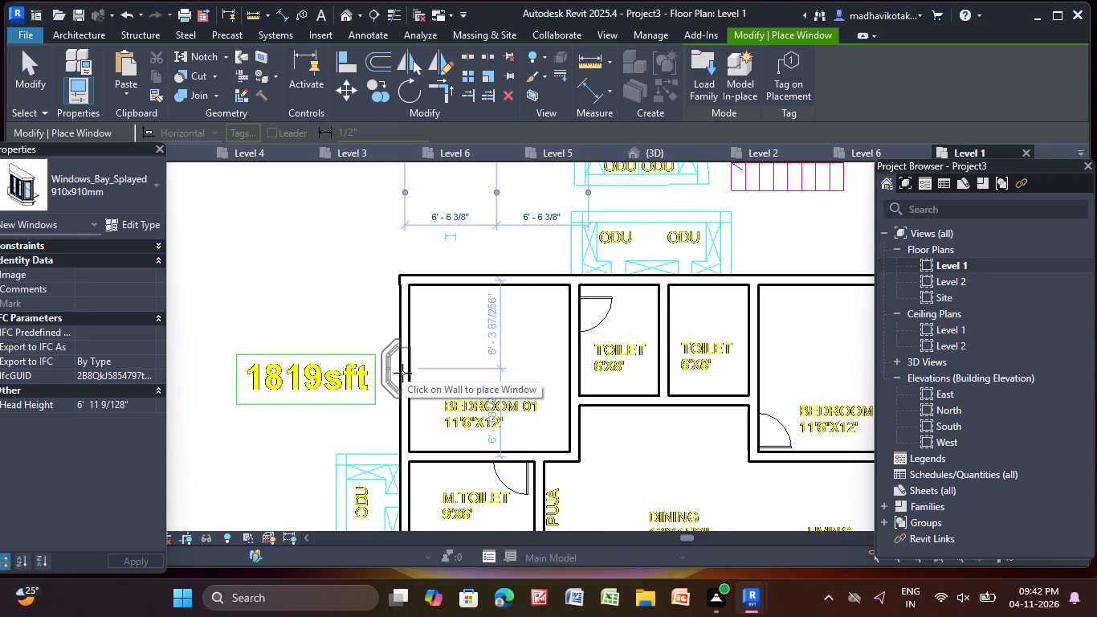
pyautogui.click(402, 373)
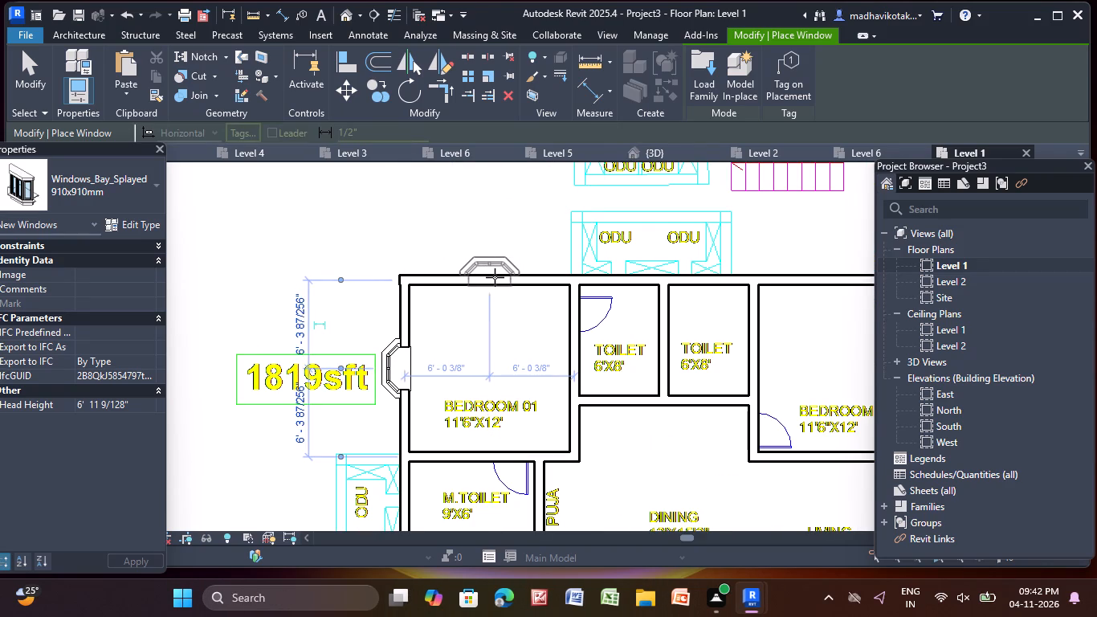
pyautogui.click(495, 277)
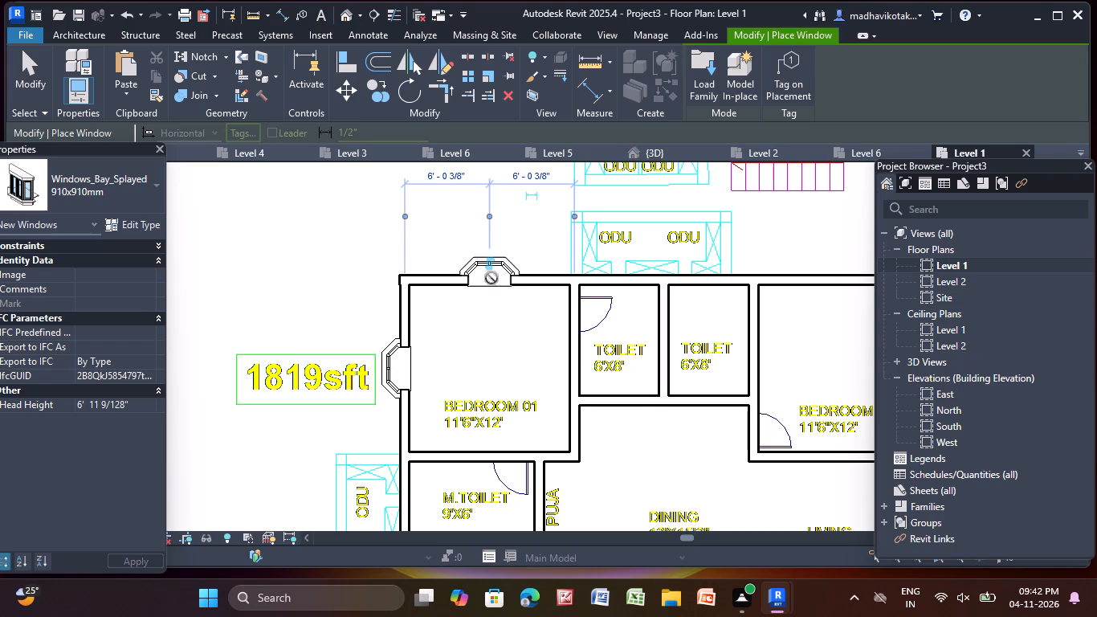
# Place outward-facing splayed bay windows centred on the ODU-side wall and the corridor wall of the 1819sft flat's Bedroom 02.
pyautogui.moveTo(797, 327); pyautogui.dragTo(508, 385, button='middle')
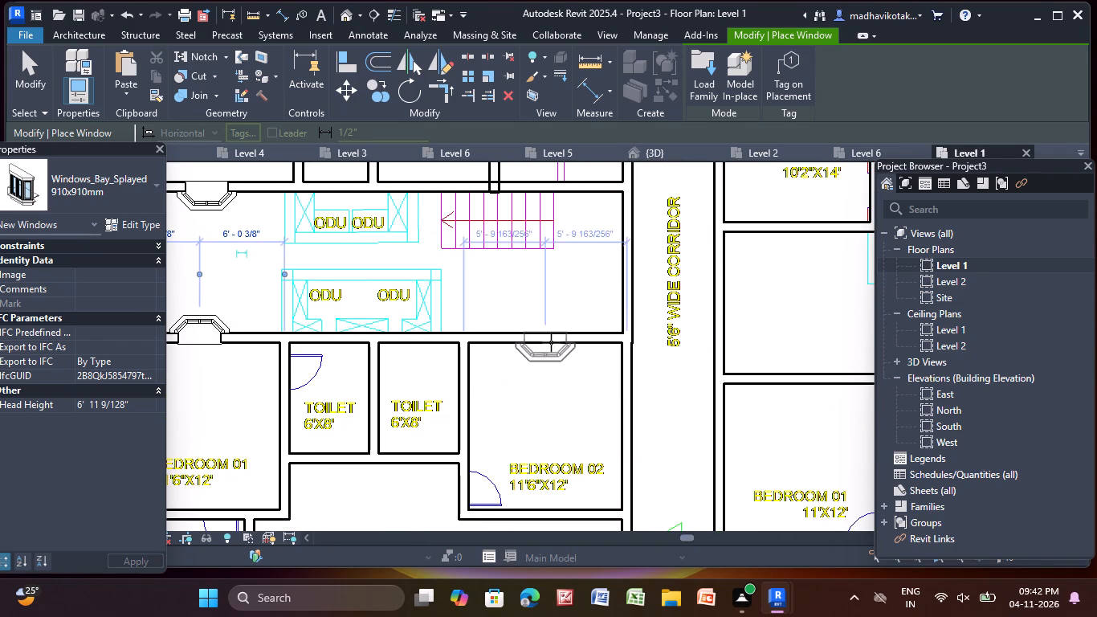
pyautogui.click(549, 337)
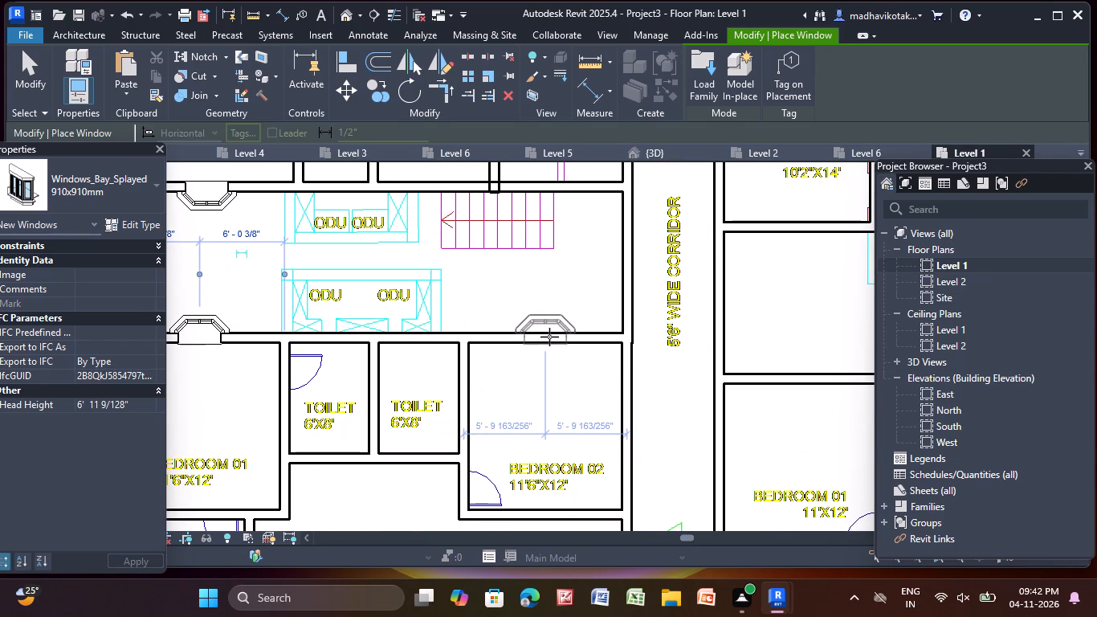
pyautogui.click(635, 419)
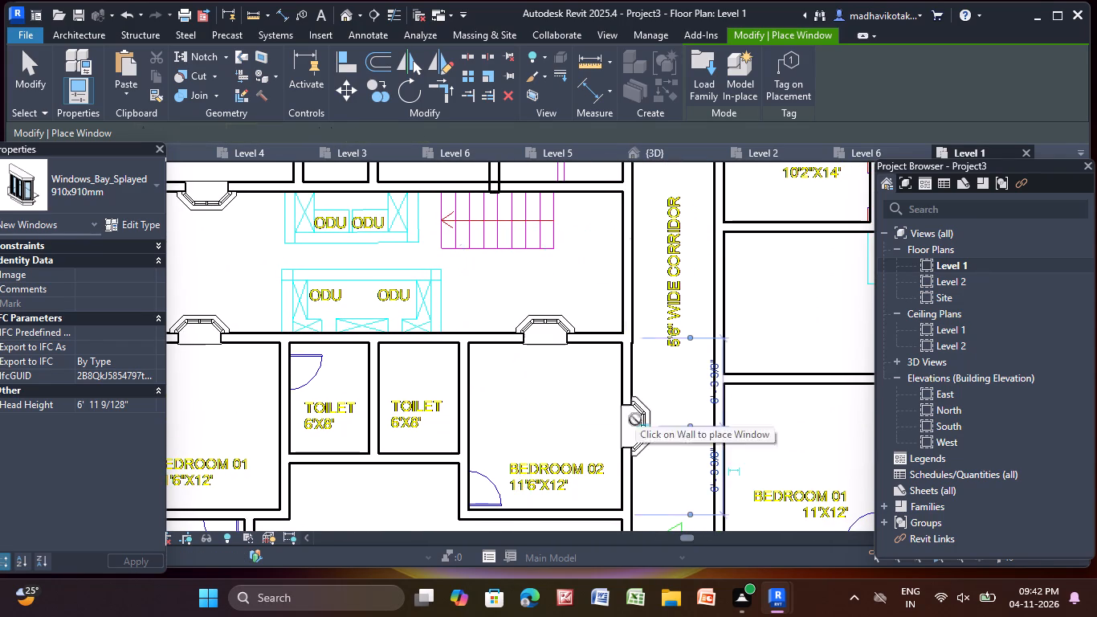
# Place two splayed bay windows in the 1819sft M.Bedroom's long outer wall, about 3'-0" from the M.Toilet end and 4'-6" from the opposite end.
pyautogui.scroll(-4, 623, 439)
pyautogui.moveTo(618, 458); pyautogui.dragTo(638, 197, button='middle')
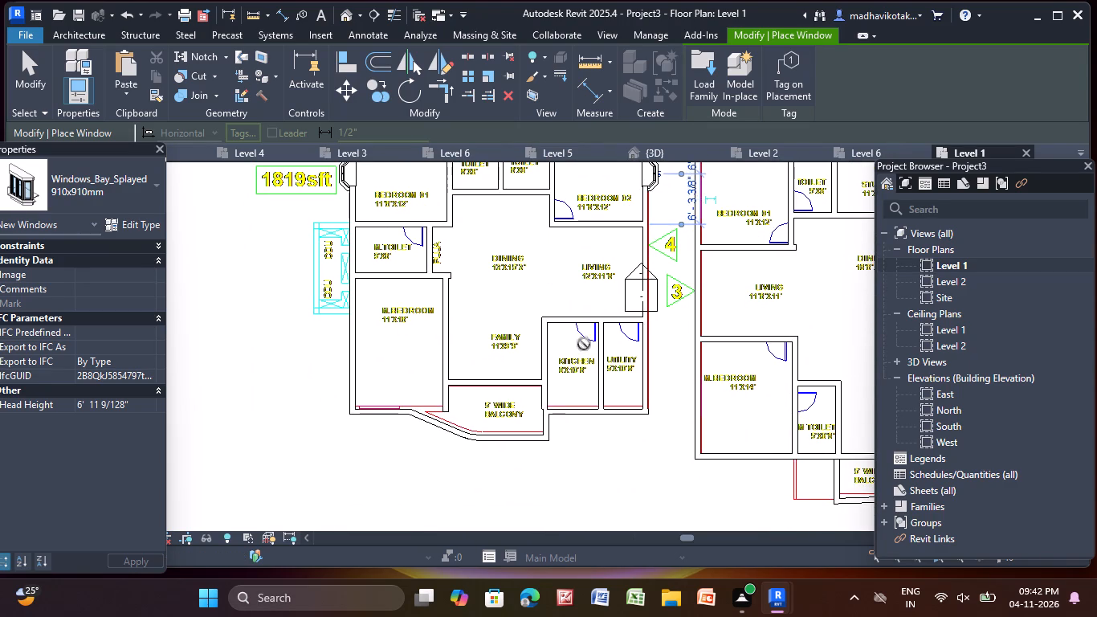
pyautogui.scroll(1, 553, 414)
pyautogui.scroll(3, 344, 331)
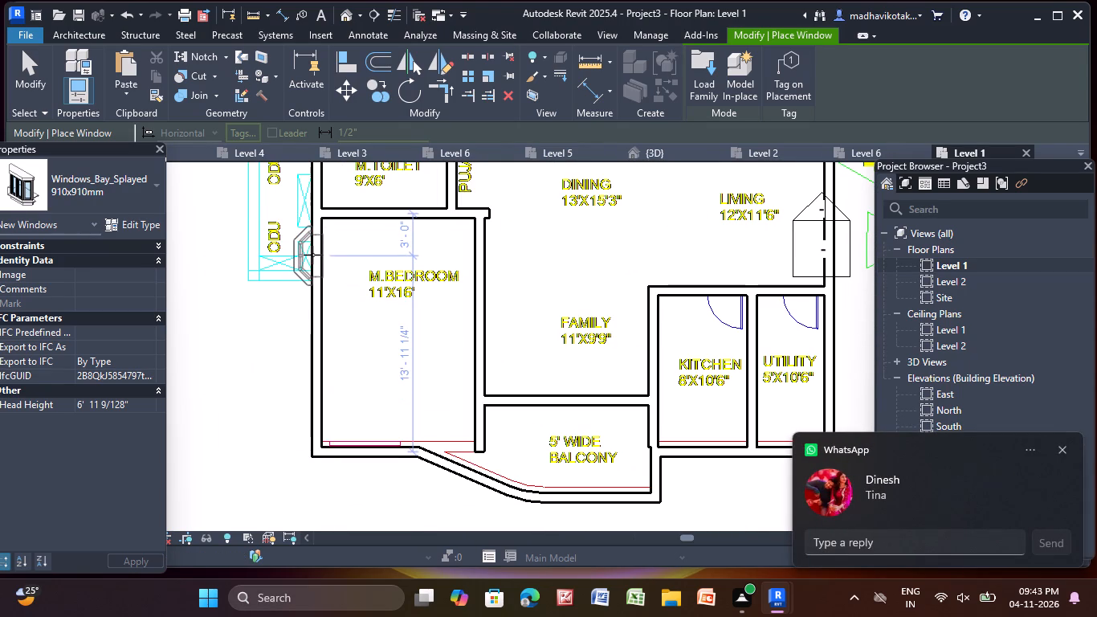
pyautogui.click(314, 255)
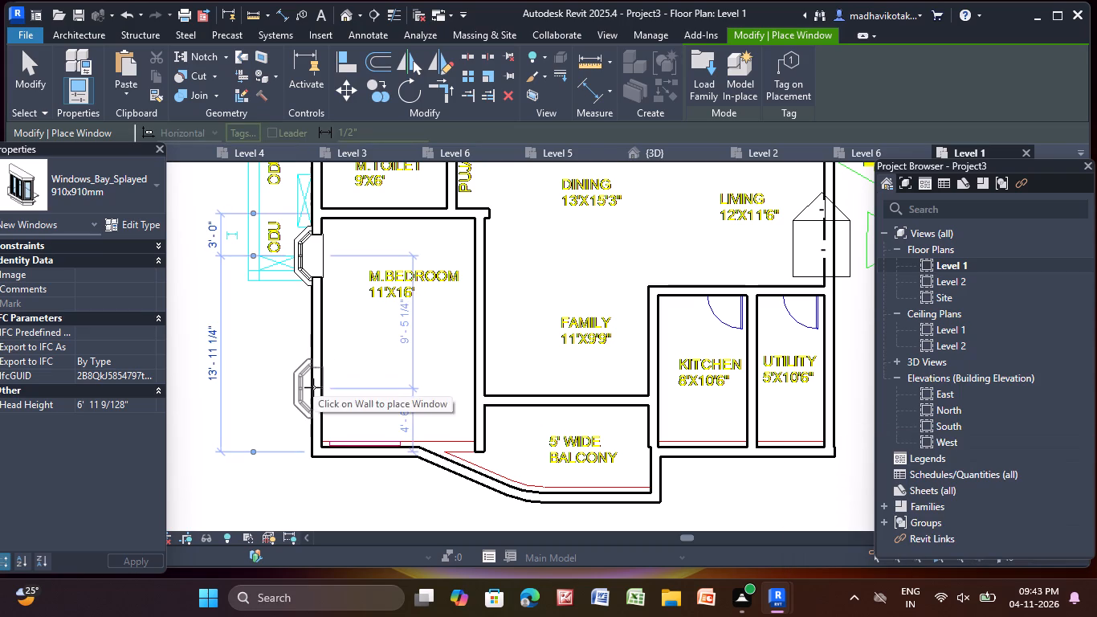
pyautogui.click(313, 386)
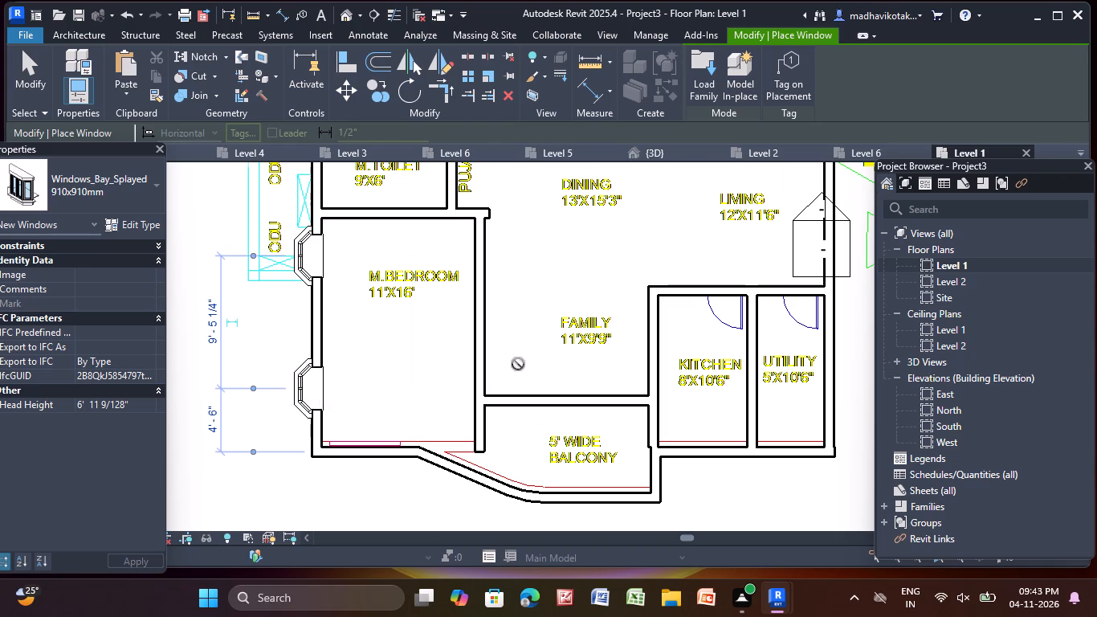
# Place splayed bay windows in the 2090sft M.Bedroom's balcony-side wall, 5'-0" from the M.Toilet partition, and marker 3-side wall, 6'-0" from the Living partition.
pyautogui.scroll(-3, 518, 364)
pyautogui.scroll(-3, 679, 361)
pyautogui.moveTo(656, 423); pyautogui.dragTo(570, 481, button='middle')
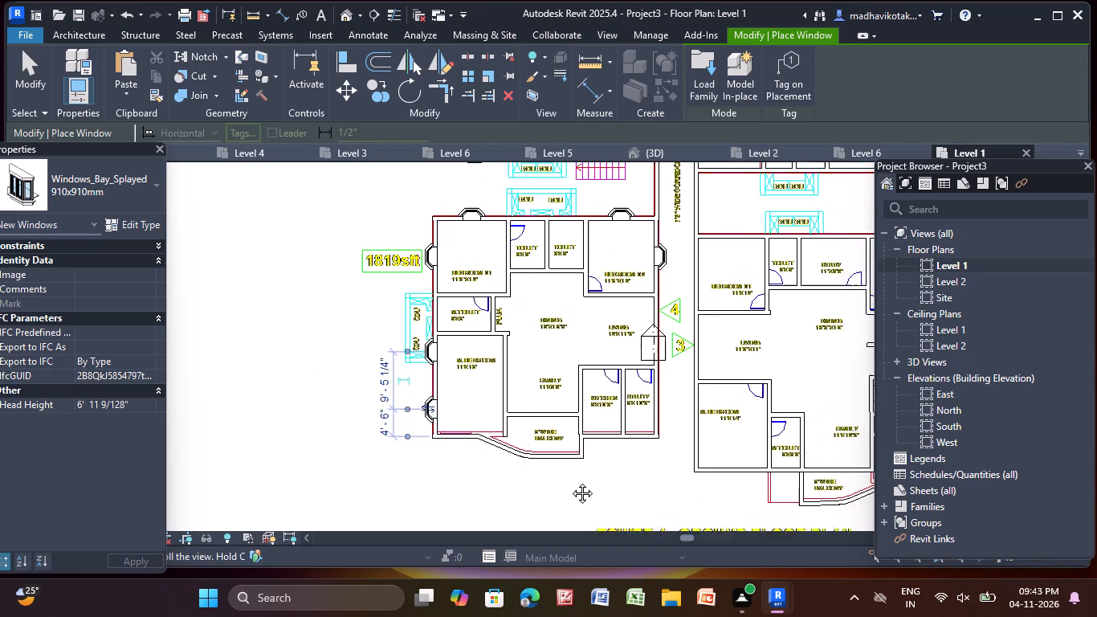
pyautogui.moveTo(570, 481); pyautogui.dragTo(510, 305, button='middle')
pyautogui.scroll(4, 746, 303)
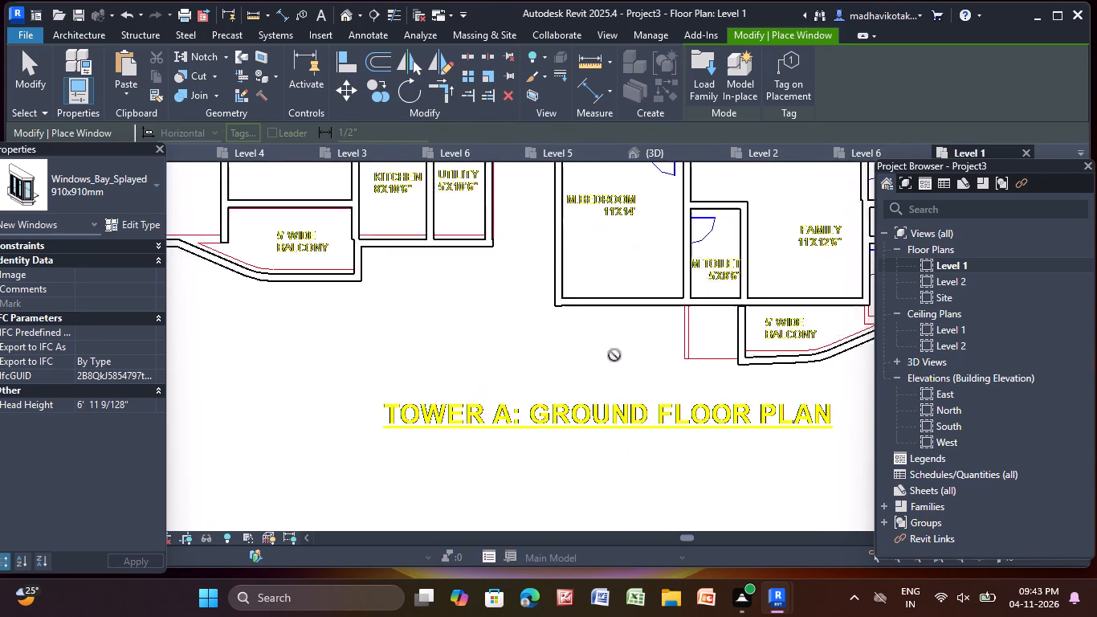
pyautogui.scroll(1, 614, 355)
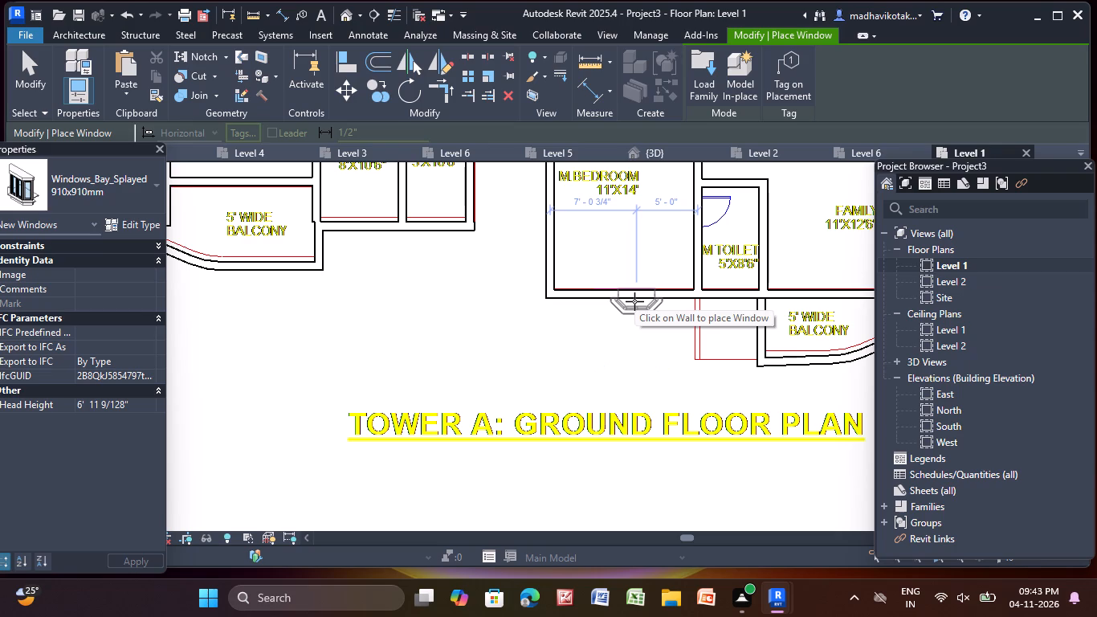
pyautogui.click(634, 301)
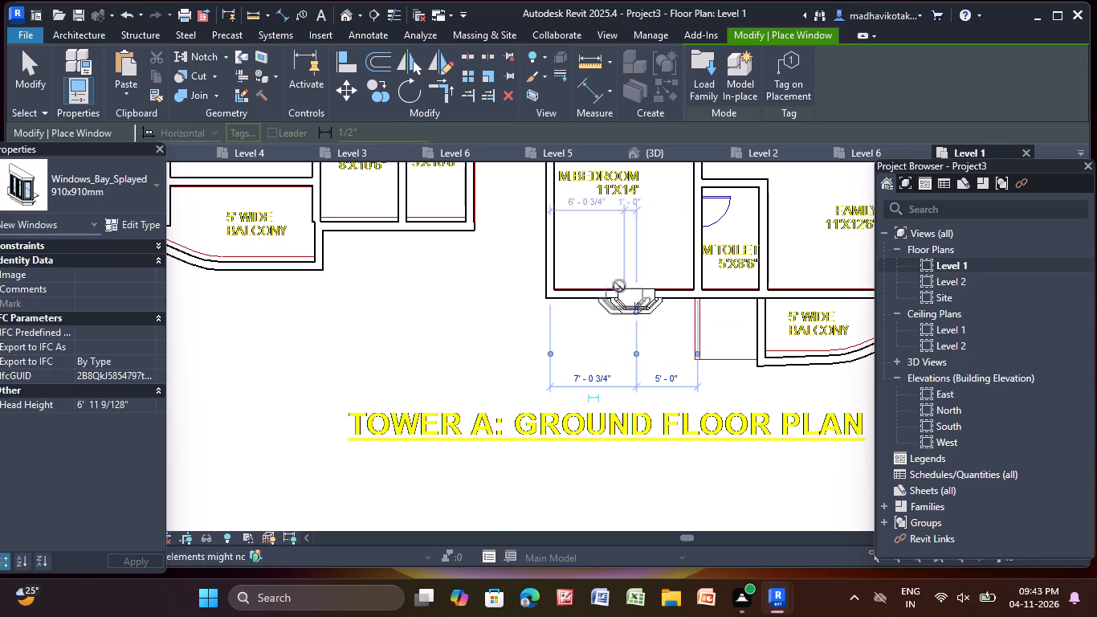
pyautogui.moveTo(495, 259); pyautogui.dragTo(456, 393, button='middle')
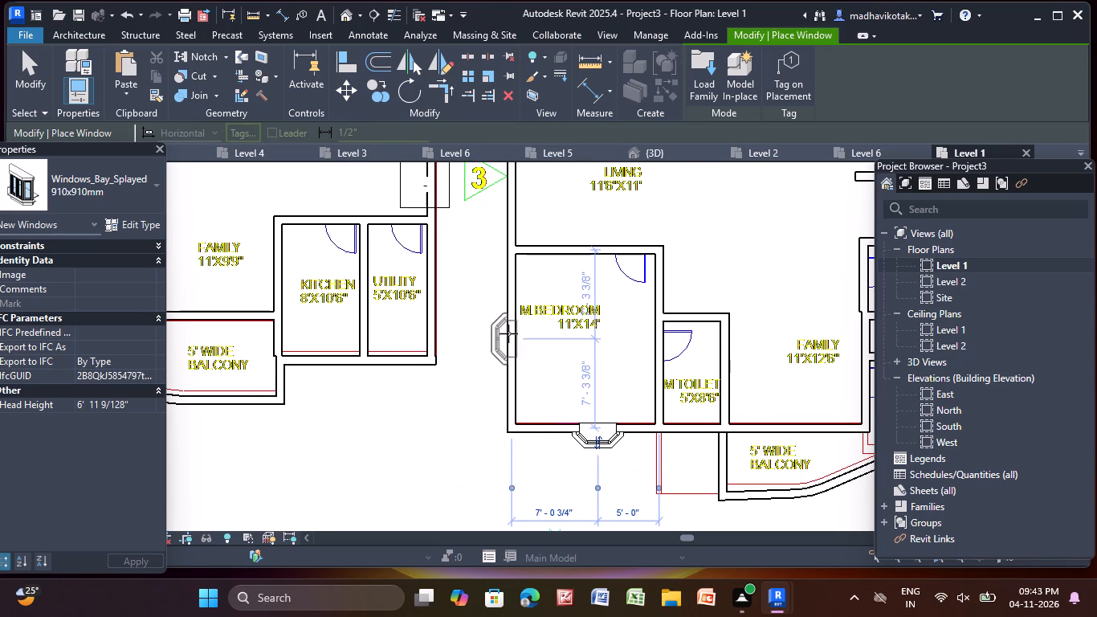
pyautogui.click(508, 325)
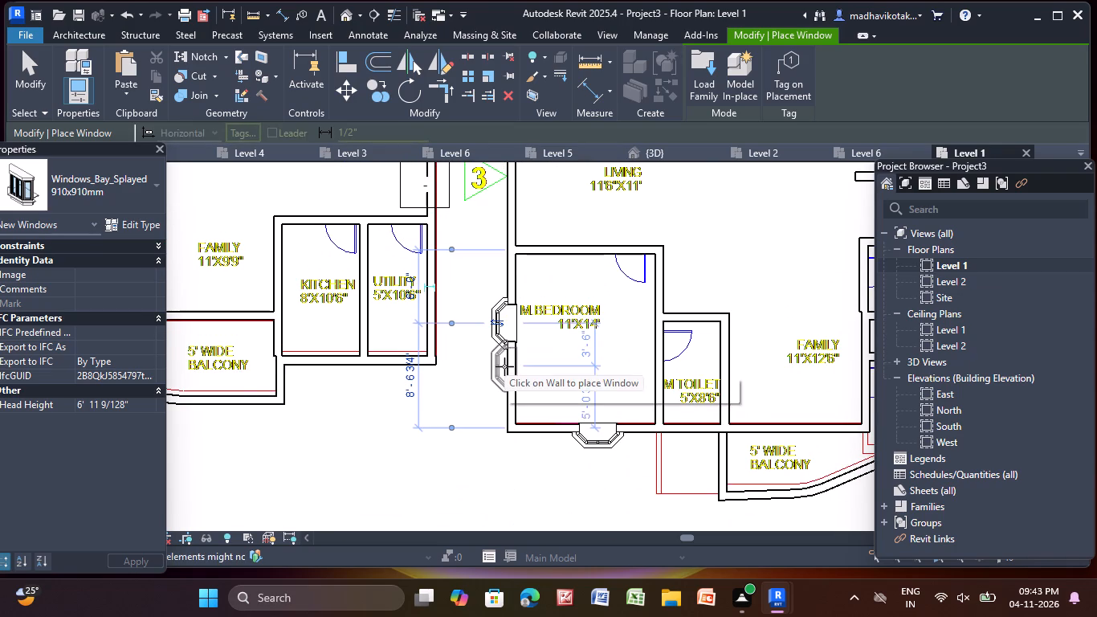
# Place a splayed bay window in the 2090sft flat's Living wall beside marker 3, centred at about 5'-8 1/4" each way.
pyautogui.scroll(-4, 520, 342)
pyautogui.moveTo(528, 339); pyautogui.dragTo(528, 428, button='middle')
pyautogui.scroll(2, 528, 386)
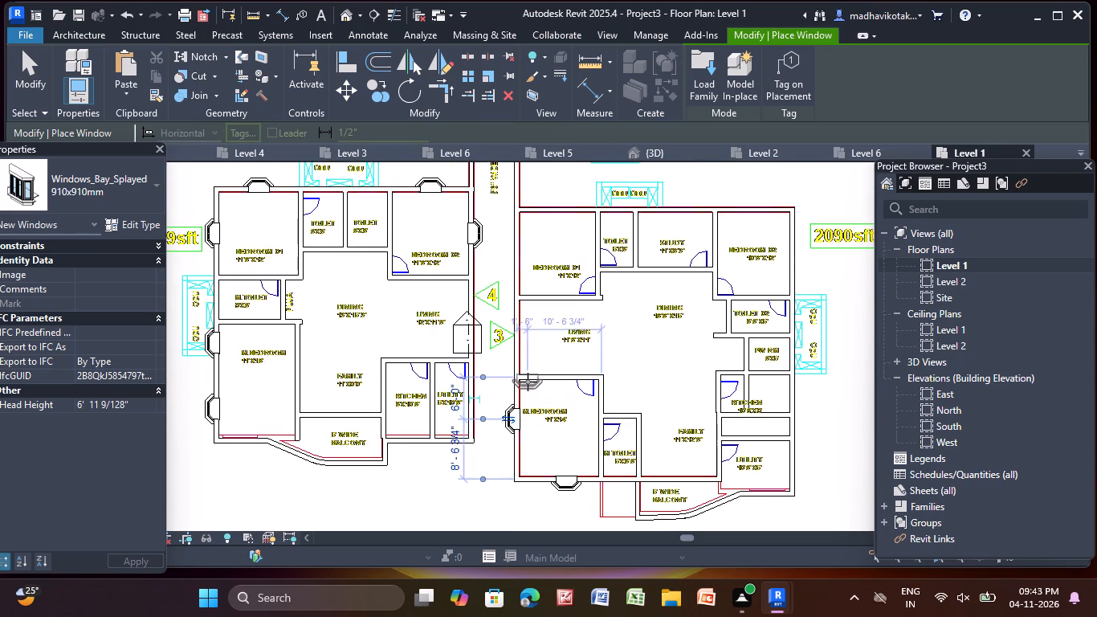
pyautogui.scroll(2, 528, 382)
pyautogui.click(502, 305)
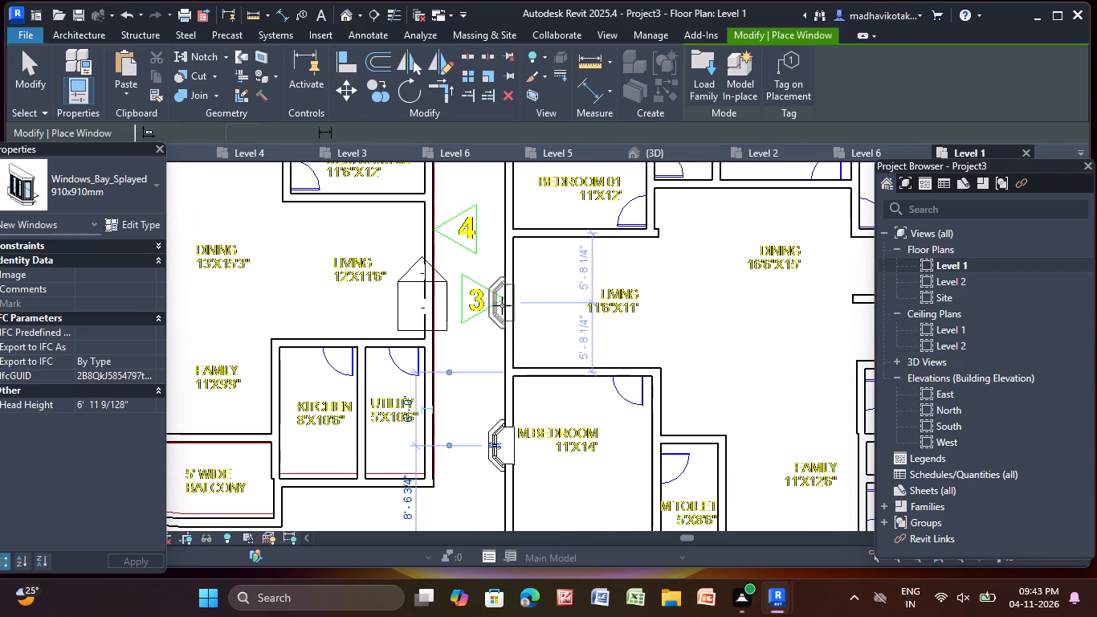
# Place splayed bay windows in the 2090sft flat's Bedroom 01, centred on the corridor wall and 5'-0" from the corridor end of the ODU-side wall.
pyautogui.moveTo(502, 308); pyautogui.dragTo(539, 537, button='middle')
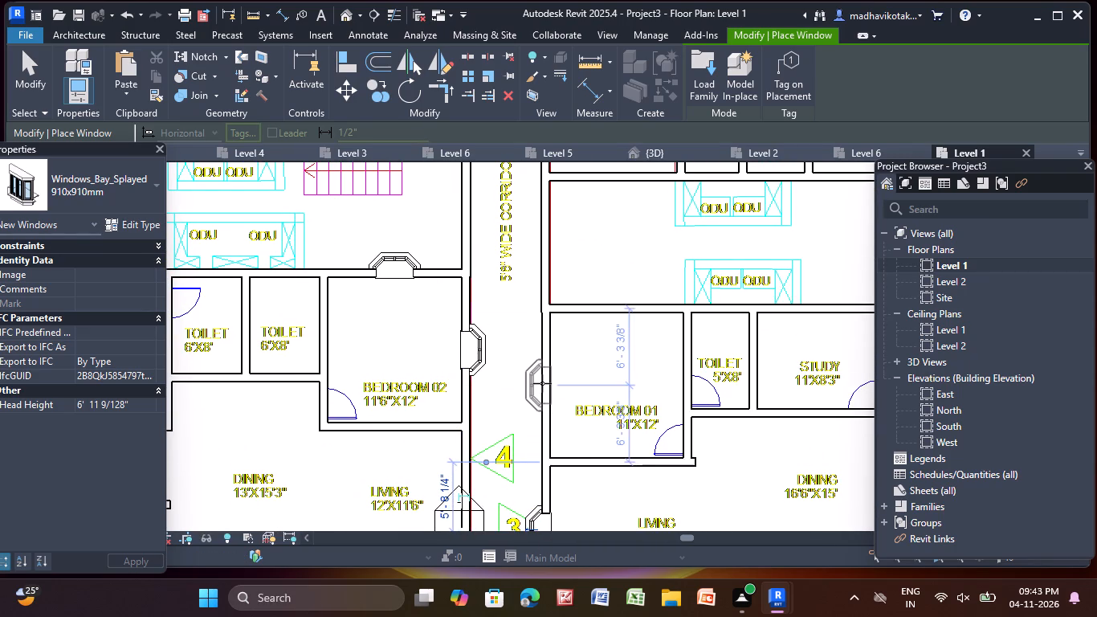
pyautogui.click(542, 383)
pyautogui.click(610, 300)
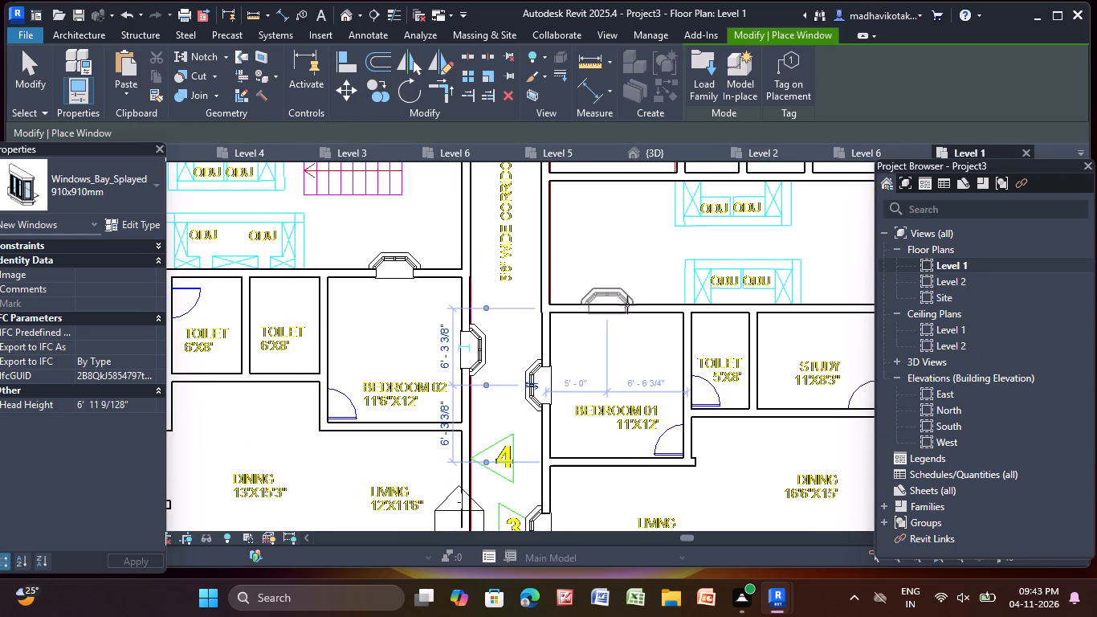
# Place splayed bay windows in the 2090sft flat's Bedroom 02, centred on the ODU-side wall and on the outer wall facing the flat's area label.
pyautogui.moveTo(775, 345); pyautogui.dragTo(481, 332, button='middle')
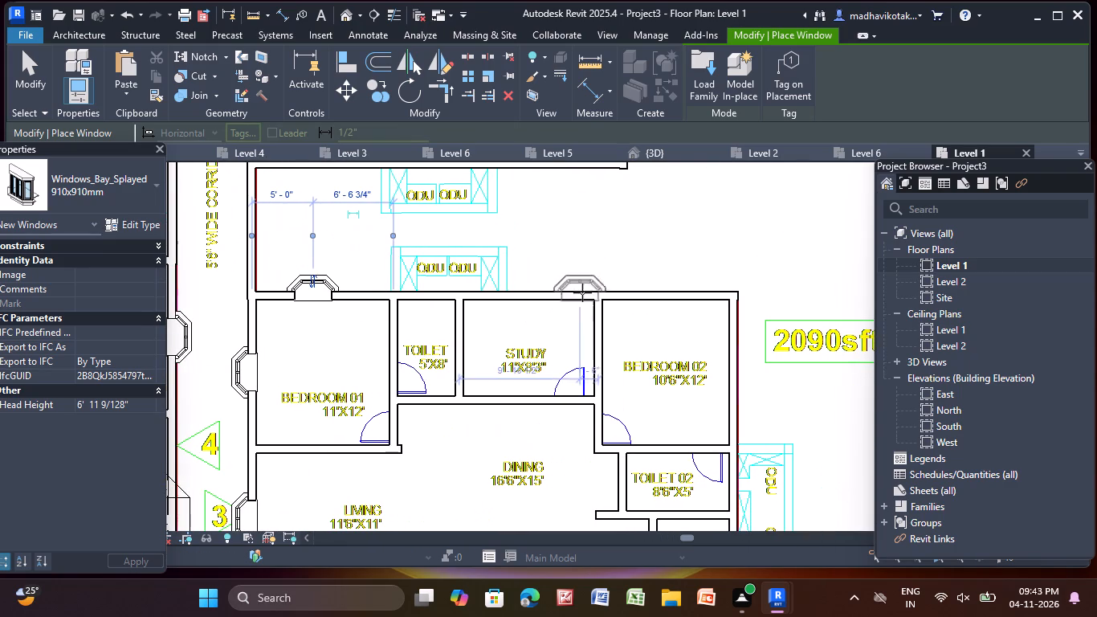
pyautogui.click(667, 288)
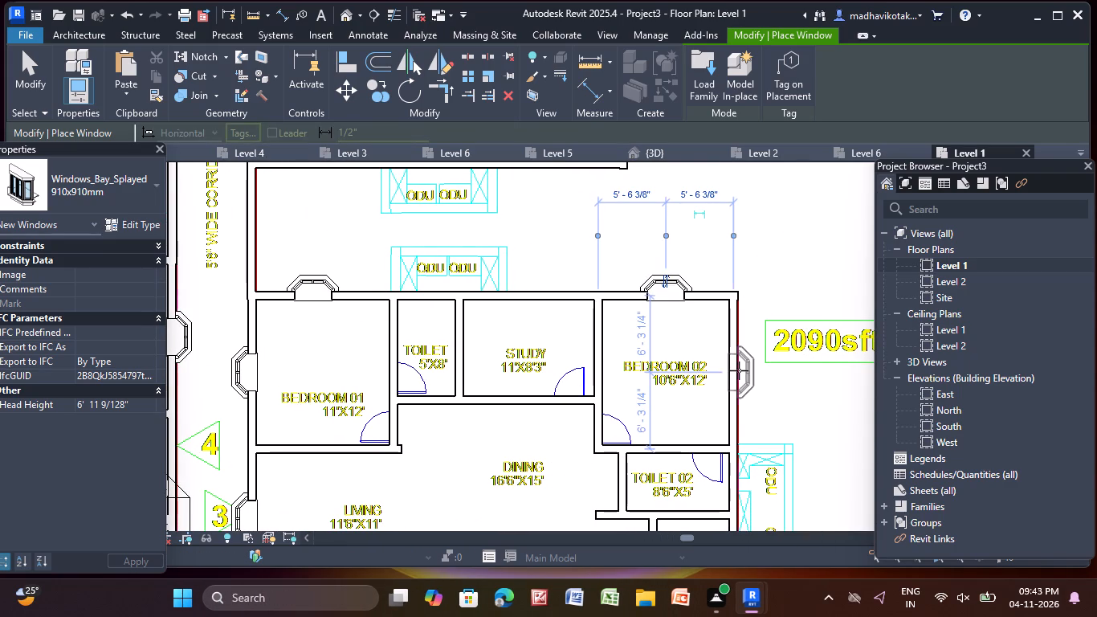
pyautogui.click(739, 370)
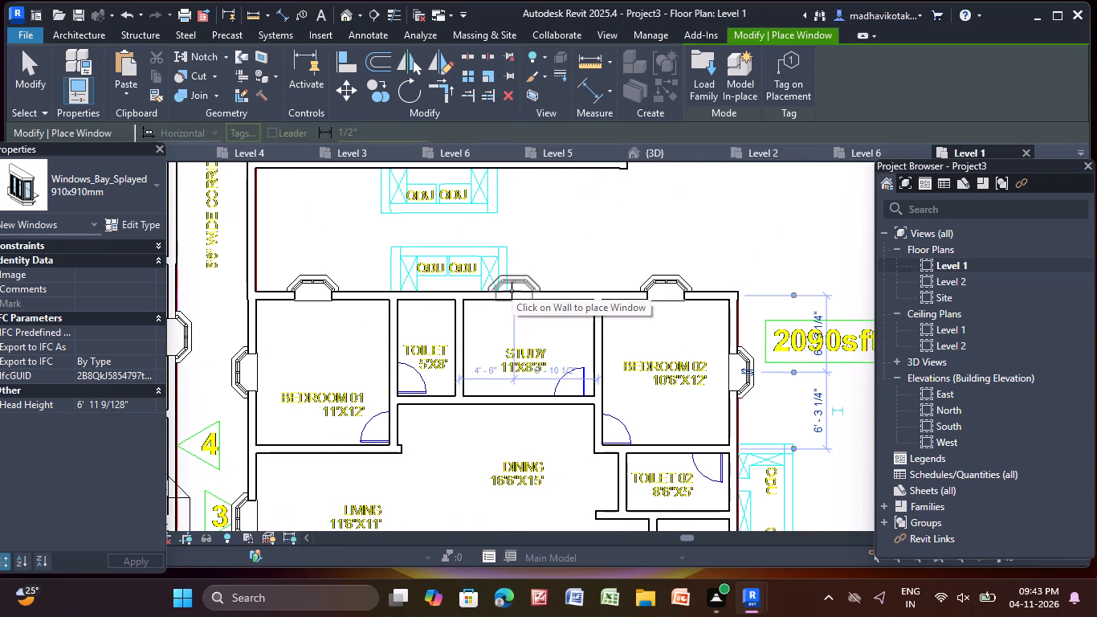
# Place a splayed bay window in the 2090sft flat's Study outer wall, 4'-6" from the Toilet partition.
pyautogui.click(512, 291)
# Examine the 2090sft flat's Kitchen, Utility and balcony walls for further window positions.
pyautogui.scroll(-3, 634, 358)
pyautogui.moveTo(765, 529); pyautogui.dragTo(792, 379, button='middle')
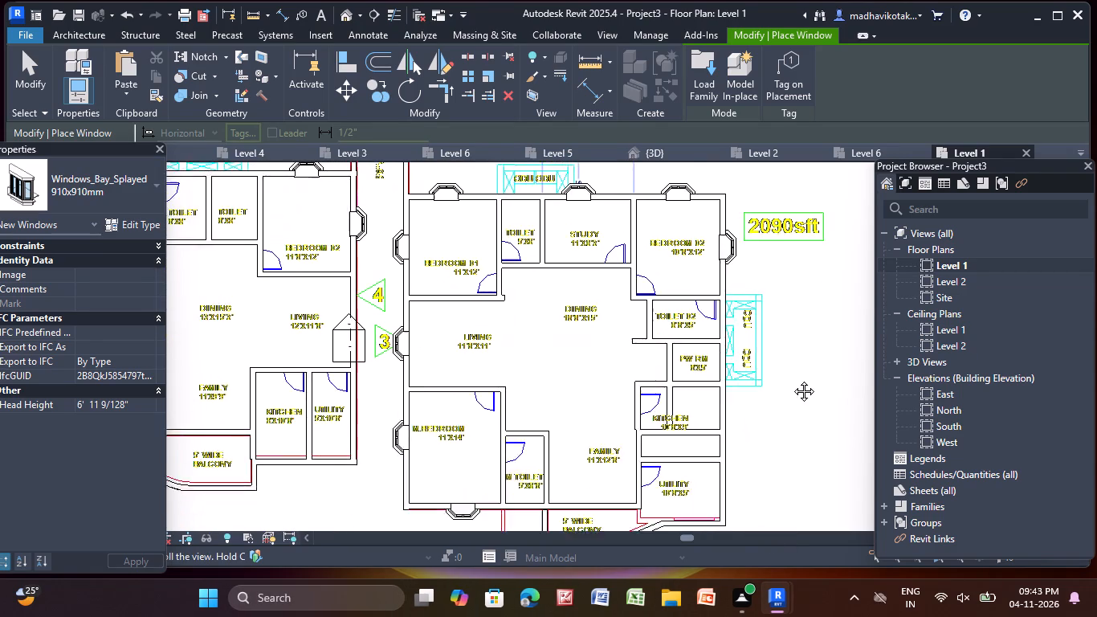
pyautogui.moveTo(792, 379); pyautogui.dragTo(786, 291, button='middle')
pyautogui.scroll(2, 774, 294)
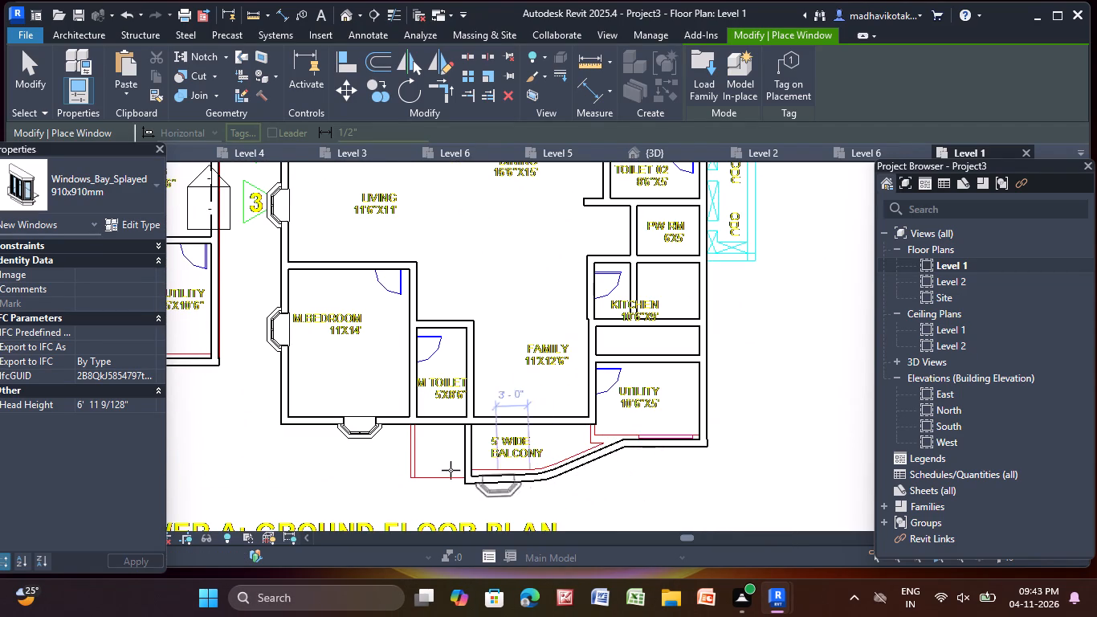
pyautogui.scroll(-3, 635, 284)
pyautogui.moveTo(638, 290); pyautogui.dragTo(657, 357, button='middle')
pyautogui.scroll(3, 701, 452)
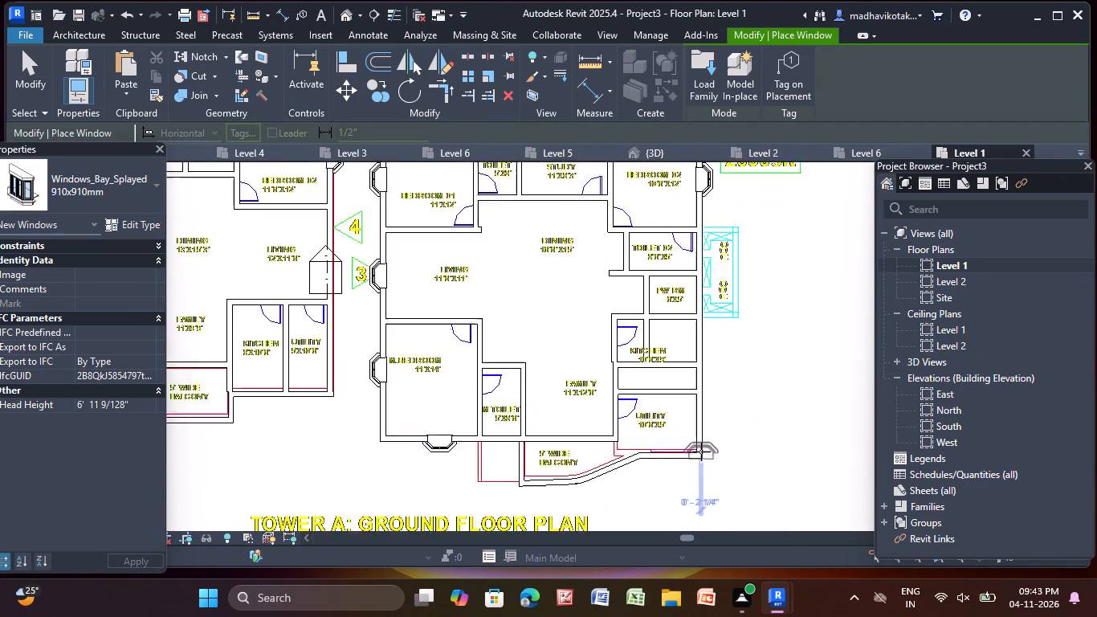
pyautogui.scroll(7, 701, 452)
pyautogui.scroll(-5, 602, 358)
pyautogui.scroll(-2, 509, 292)
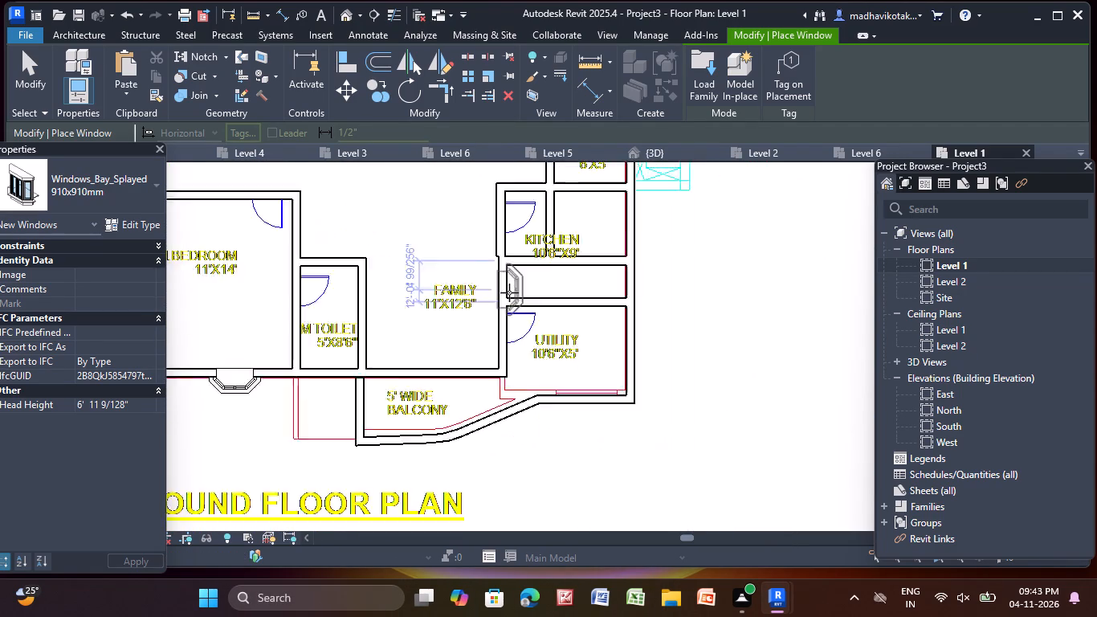
pyautogui.scroll(-6, 509, 292)
# Place splayed bay windows in the 1297sft M.Bedroom's corridor wall, 6'-0" from the Living partition, and centred on its ODU-side wall.
pyautogui.moveTo(508, 292); pyautogui.dragTo(573, 484, button='middle')
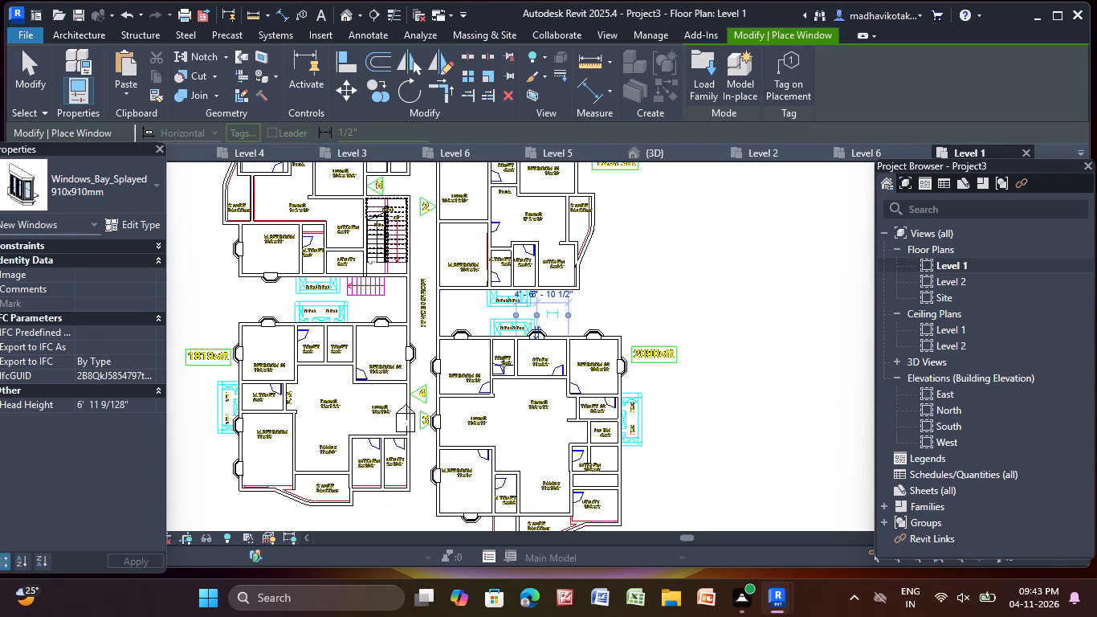
pyautogui.moveTo(483, 341); pyautogui.dragTo(508, 443, button='middle')
pyautogui.scroll(8, 442, 367)
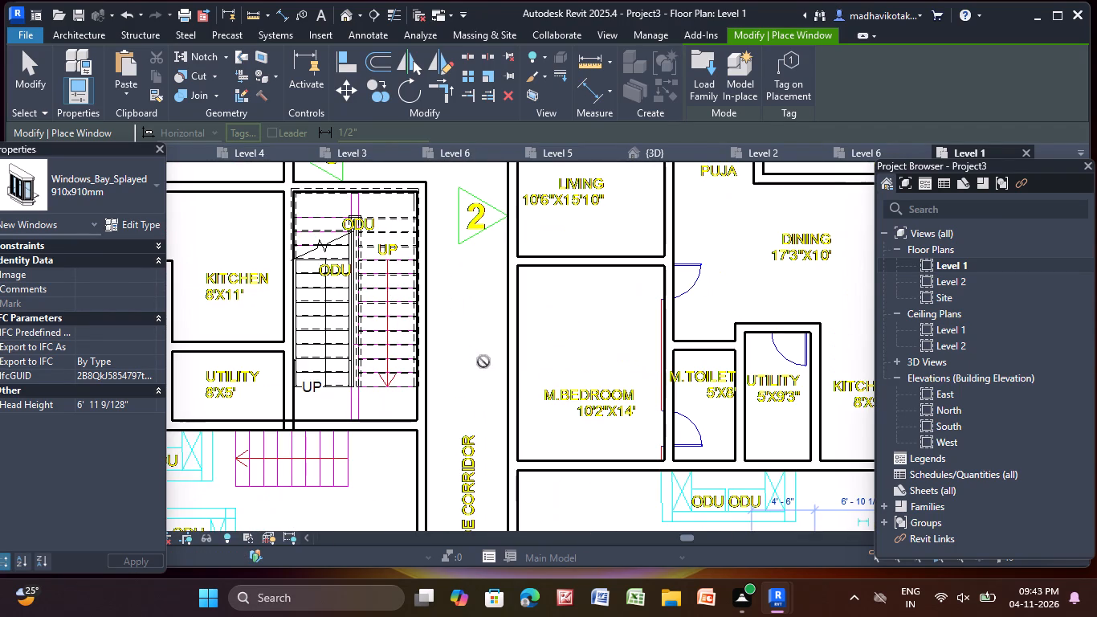
pyautogui.click(509, 345)
pyautogui.moveTo(580, 440); pyautogui.dragTo(579, 436, button='middle')
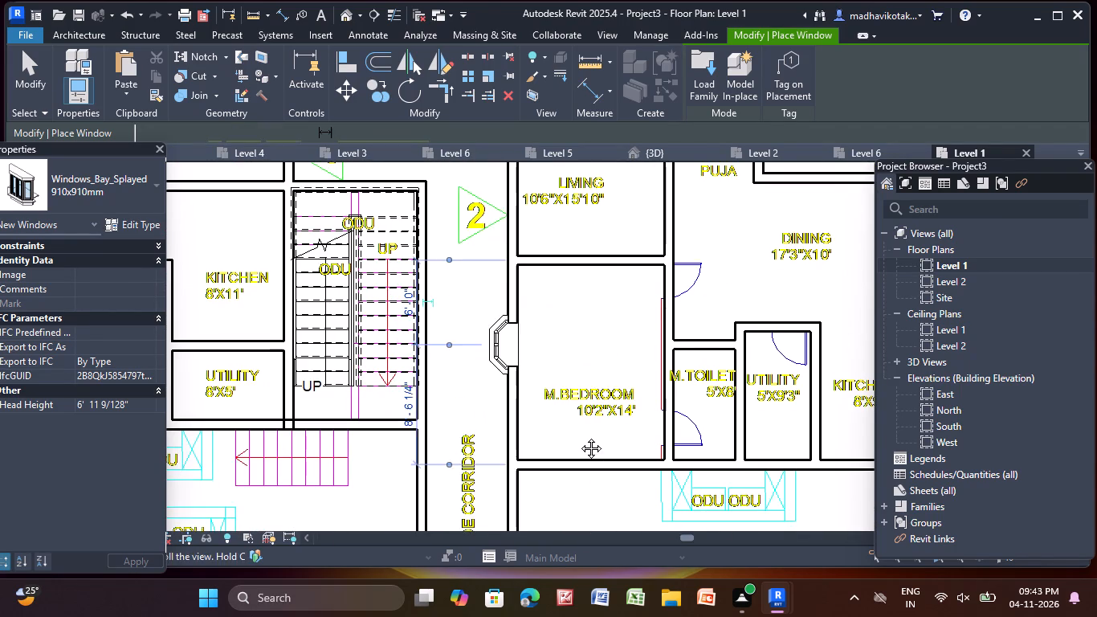
pyautogui.moveTo(579, 436); pyautogui.dragTo(552, 366, button='middle')
pyautogui.click(566, 397)
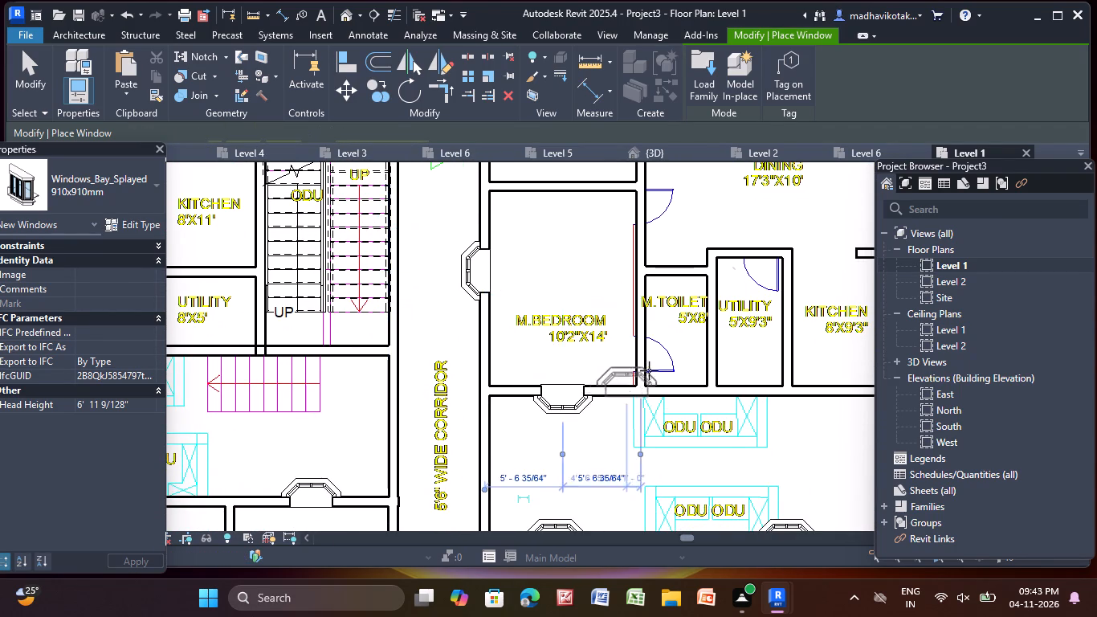
# Place two splayed bay windows in the 1297sft Living's corridor wall, 4'-0" from the ODU-side end and 3'-6" from the M.Bedroom partition.
pyautogui.scroll(-4, 651, 368)
pyautogui.moveTo(653, 367); pyautogui.dragTo(563, 471, button='middle')
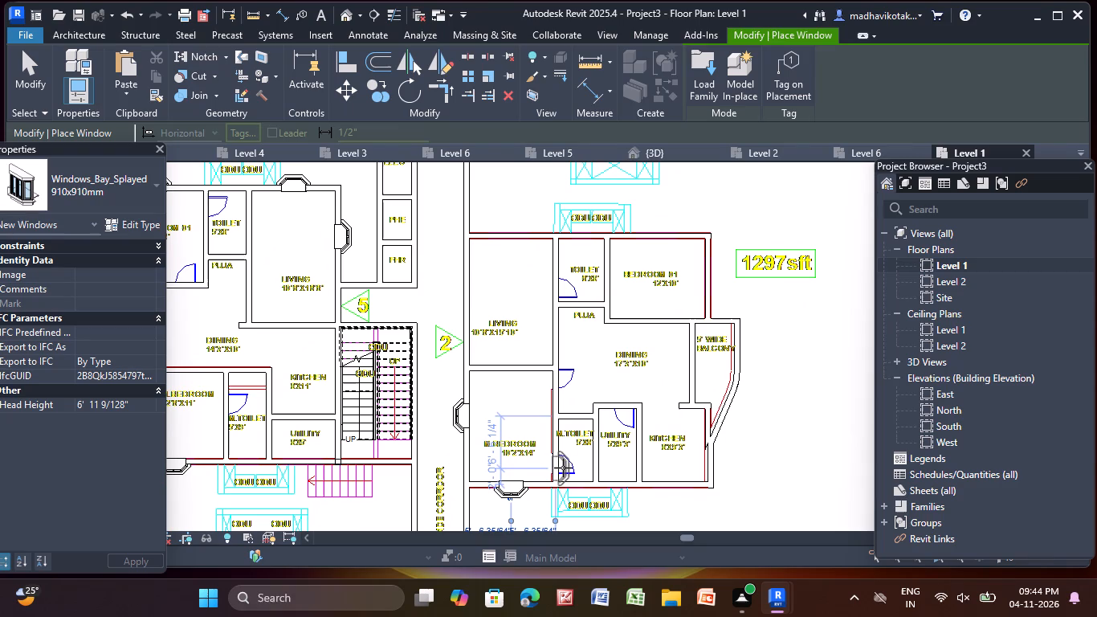
pyautogui.scroll(8, 463, 292)
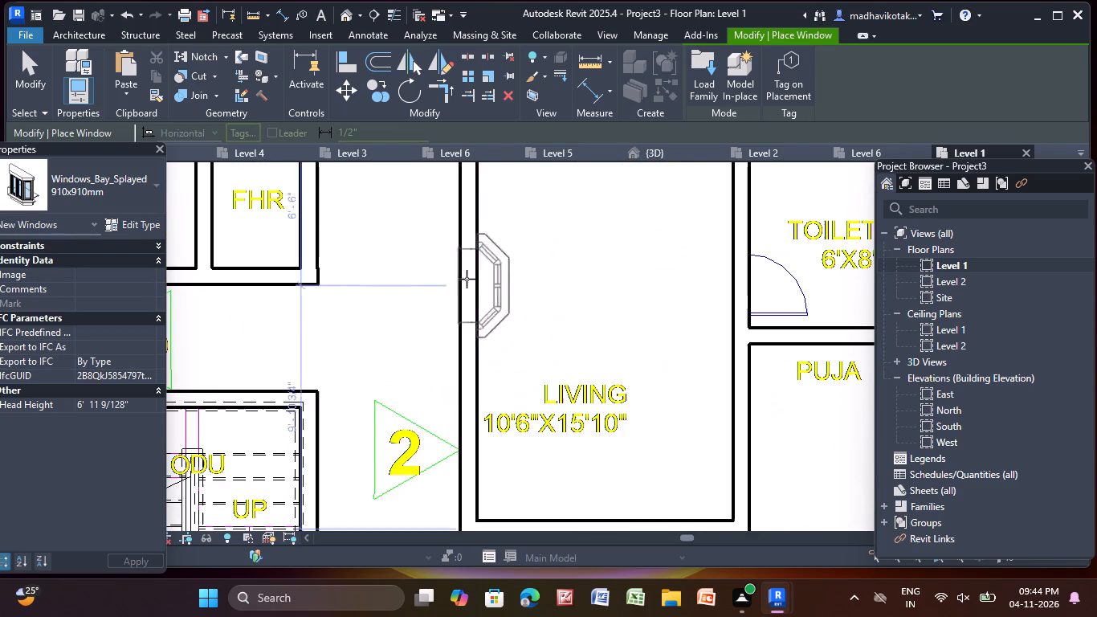
pyautogui.moveTo(449, 255); pyautogui.dragTo(446, 360, button='middle')
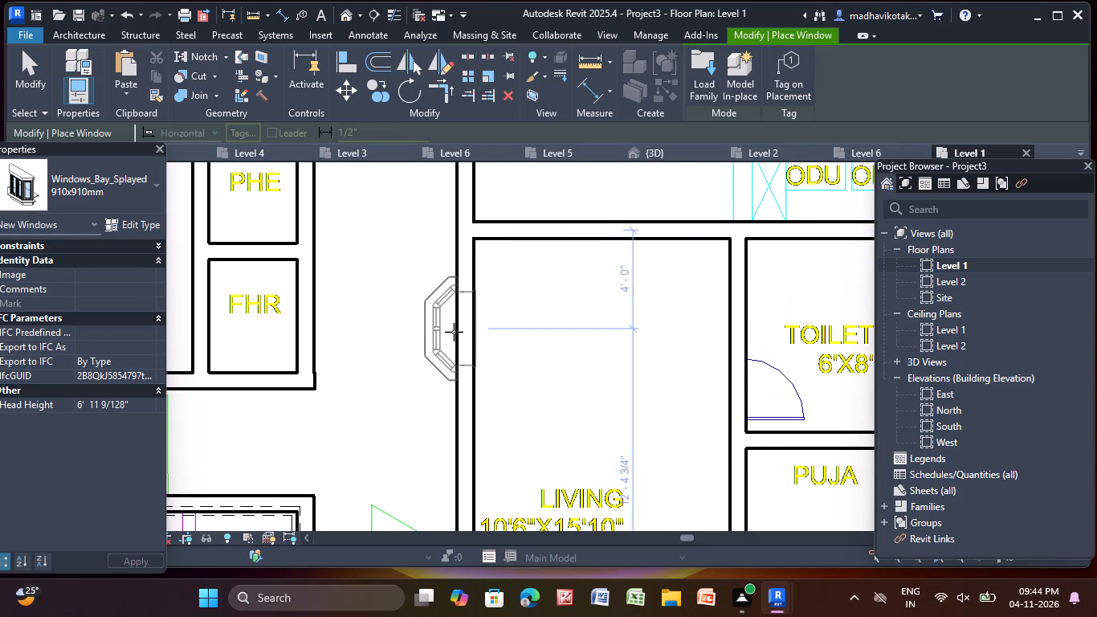
pyautogui.click(455, 331)
pyautogui.moveTo(495, 404); pyautogui.dragTo(487, 313, button='middle')
pyautogui.moveTo(479, 464); pyautogui.dragTo(479, 456, button='middle')
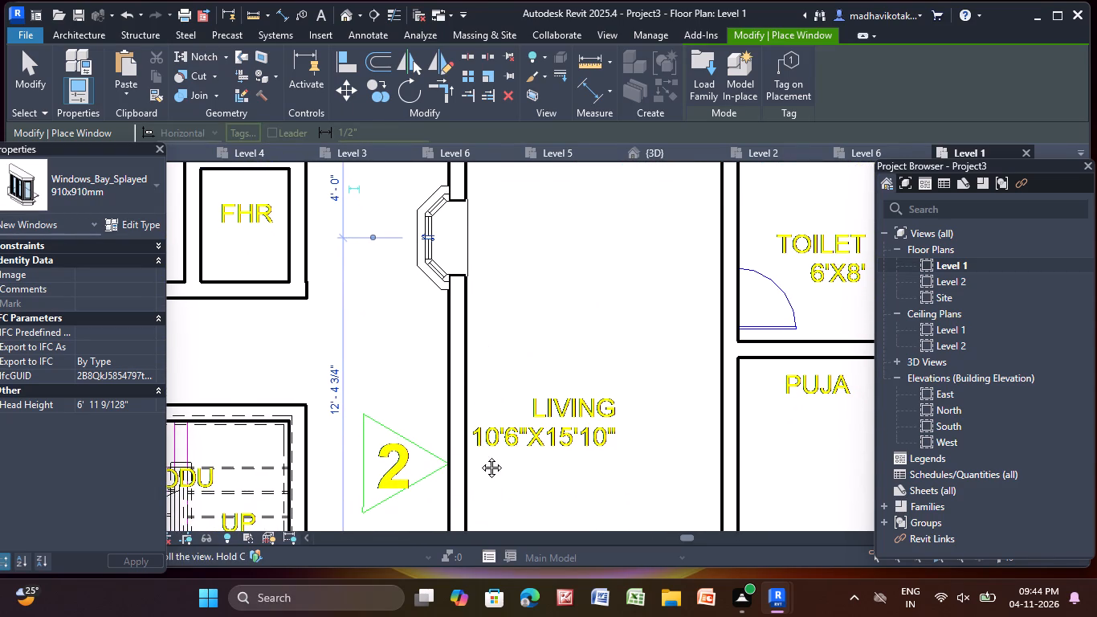
pyautogui.moveTo(479, 456); pyautogui.dragTo(489, 305, button='middle')
pyautogui.click(456, 300)
# Place splayed bay windows in the 1297sft flat's Bedroom 01, centred on the ODU-side wall and 4'-6" from that wall in the adjacent outer wall.
pyautogui.scroll(-2, 532, 274)
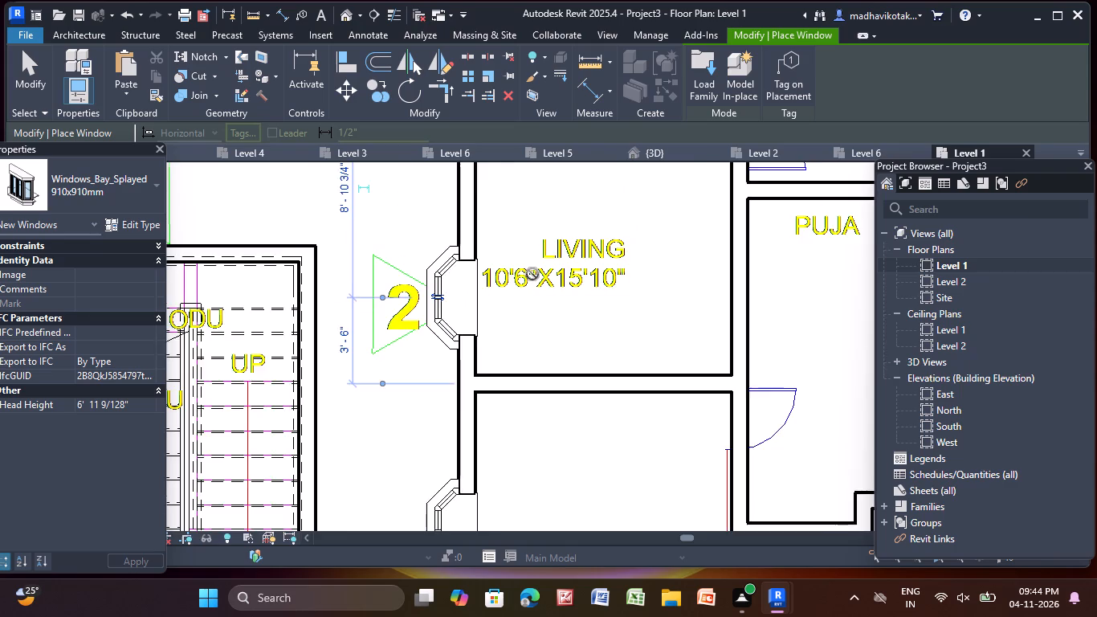
pyautogui.scroll(-4, 532, 274)
pyautogui.moveTo(532, 274); pyautogui.dragTo(354, 442, button='middle')
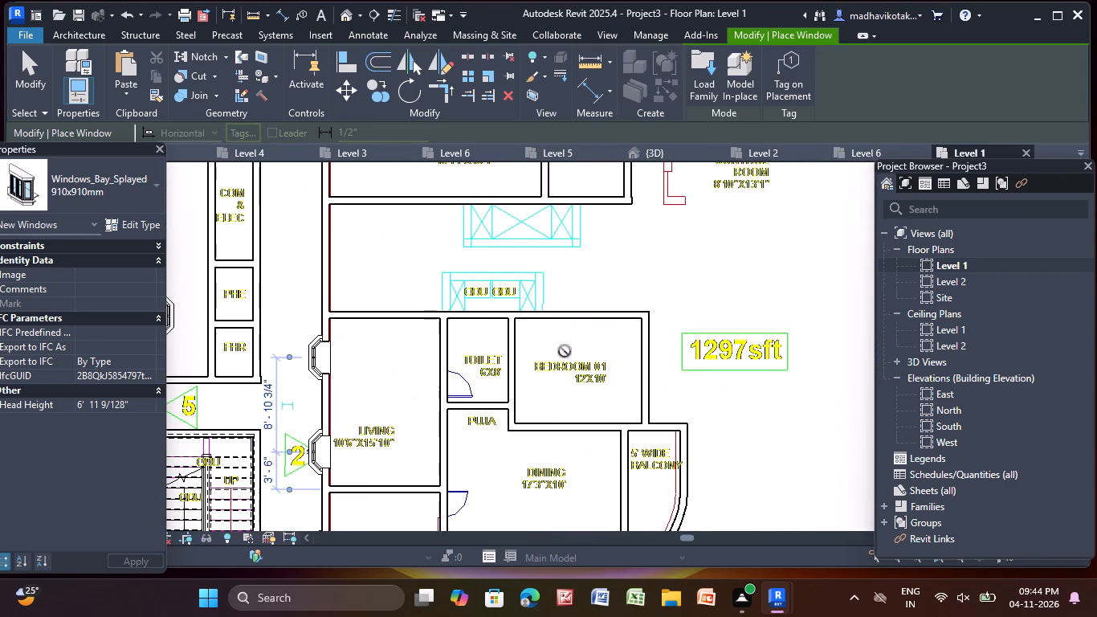
pyautogui.scroll(3, 580, 333)
pyautogui.click(579, 296)
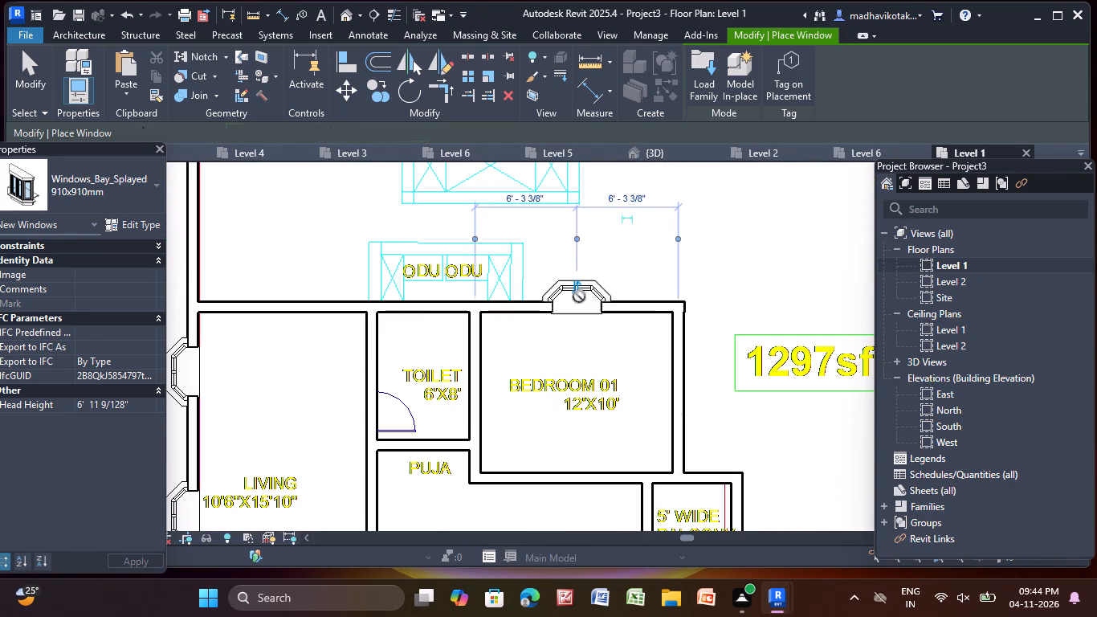
pyautogui.scroll(-5, 583, 292)
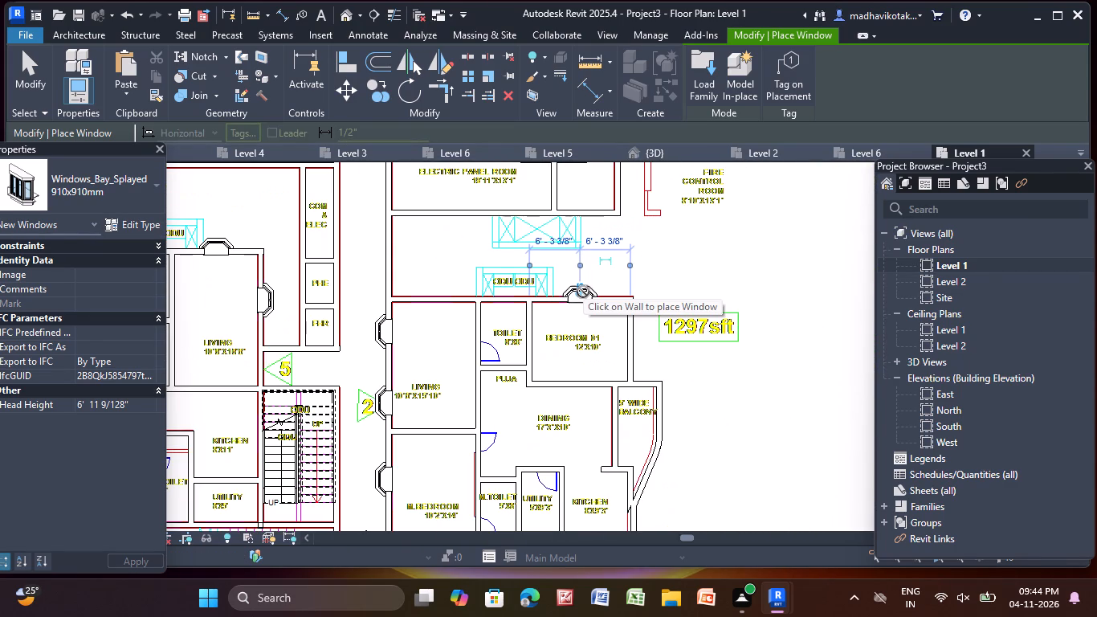
pyautogui.scroll(2, 630, 351)
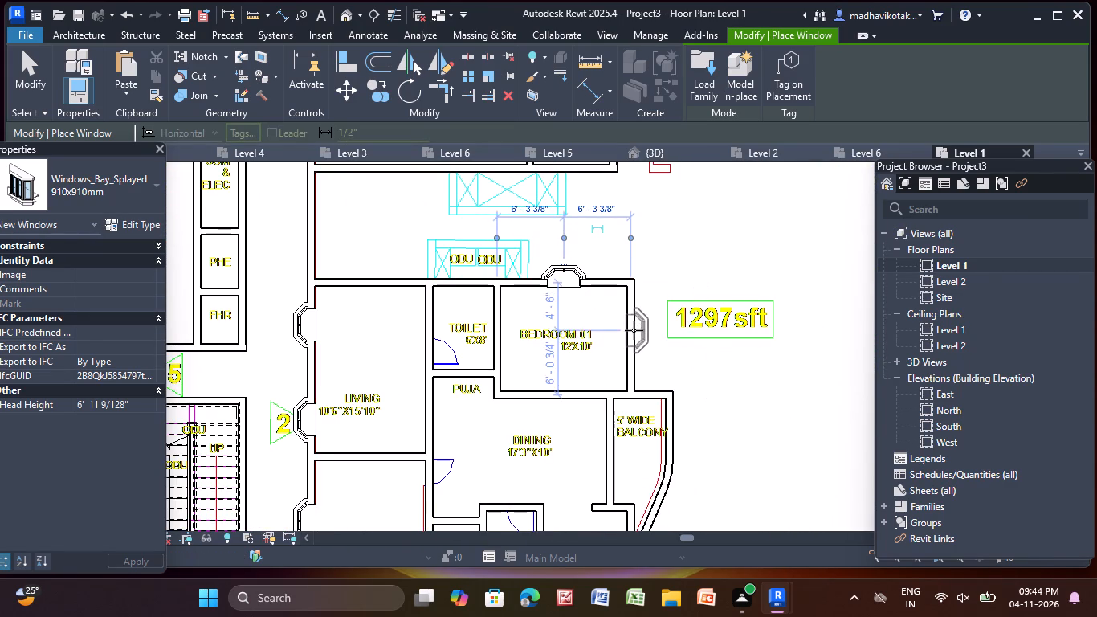
pyautogui.click(634, 330)
# Place splayed bay windows in Bedroom 1 of the 1457sft flat beside marker 8, one centred on the ODU-side wall and one in the corridor wall.
pyautogui.scroll(-4, 634, 328)
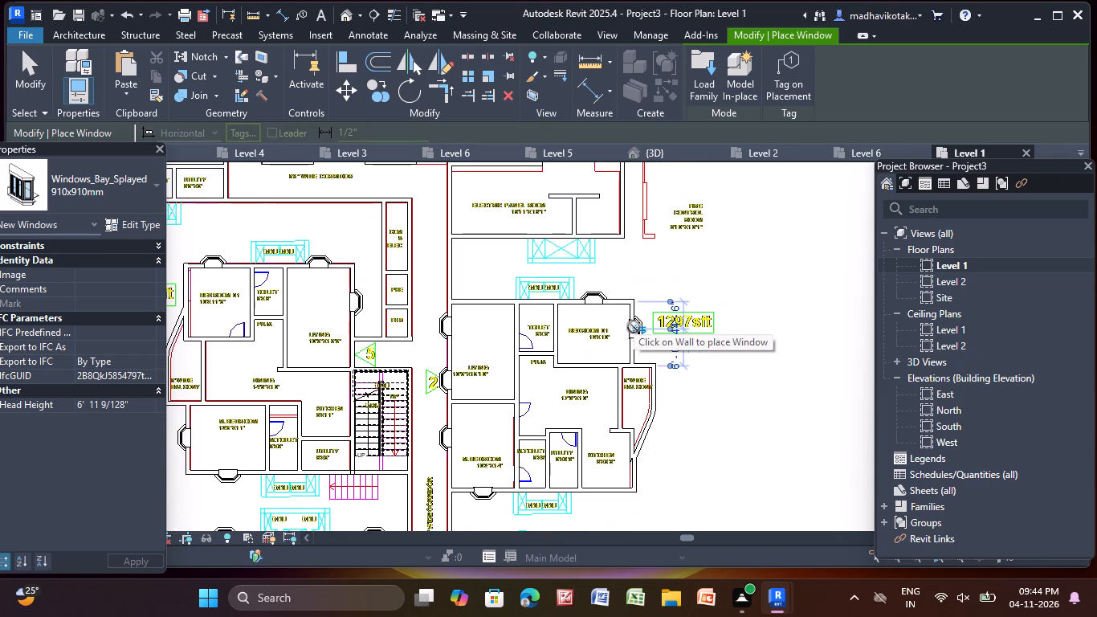
pyautogui.moveTo(634, 327); pyautogui.dragTo(638, 510, button='middle')
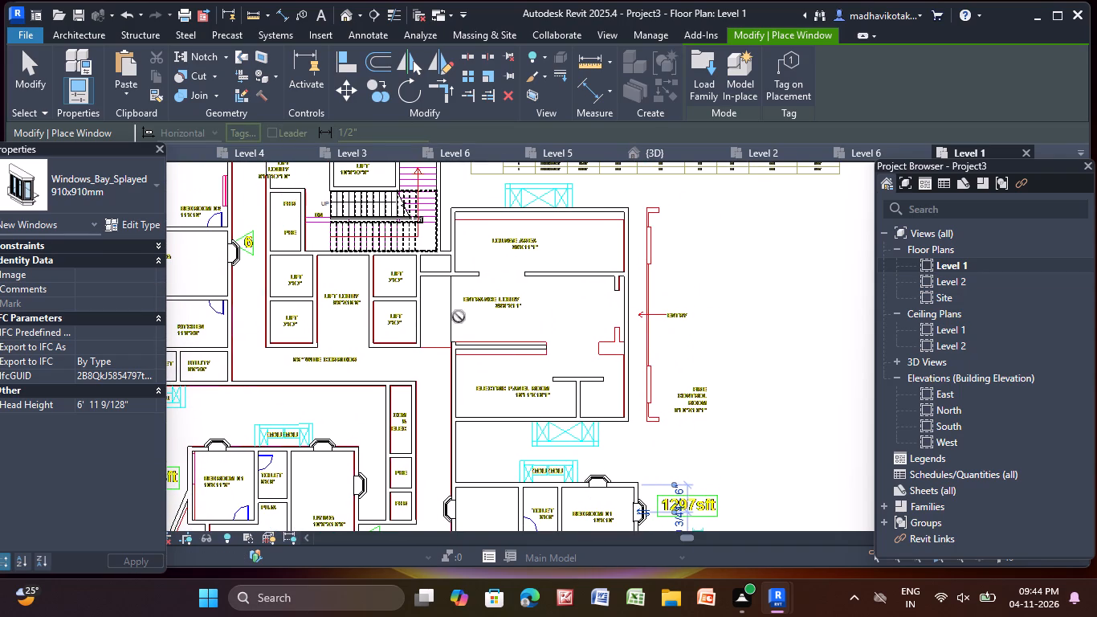
pyautogui.moveTo(461, 316); pyautogui.dragTo(528, 349, button='middle')
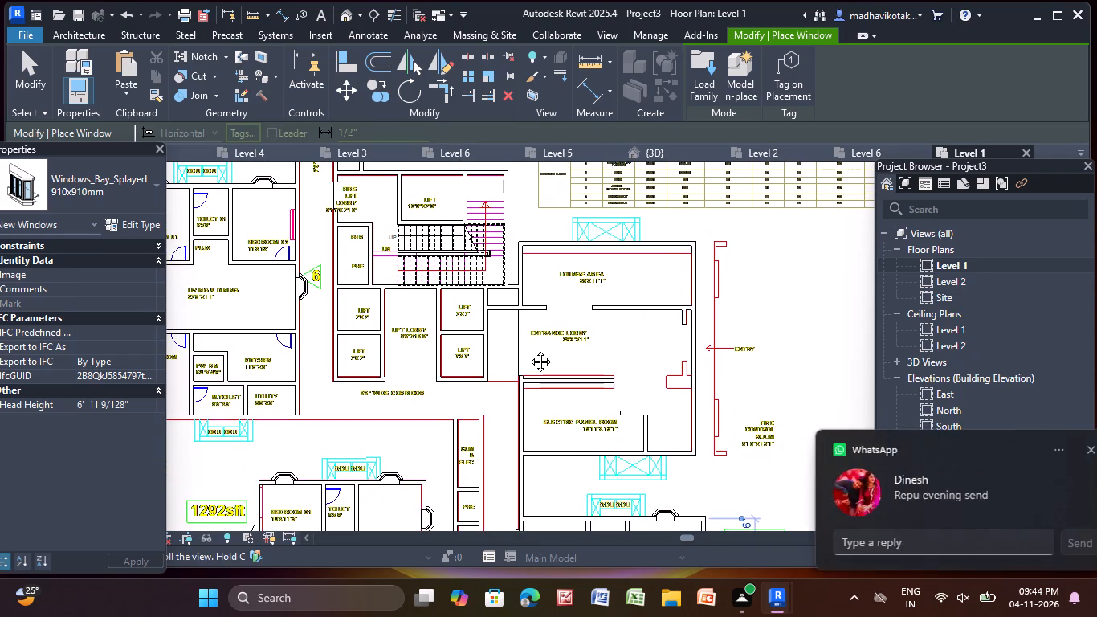
pyautogui.moveTo(528, 349); pyautogui.dragTo(530, 349, button='middle')
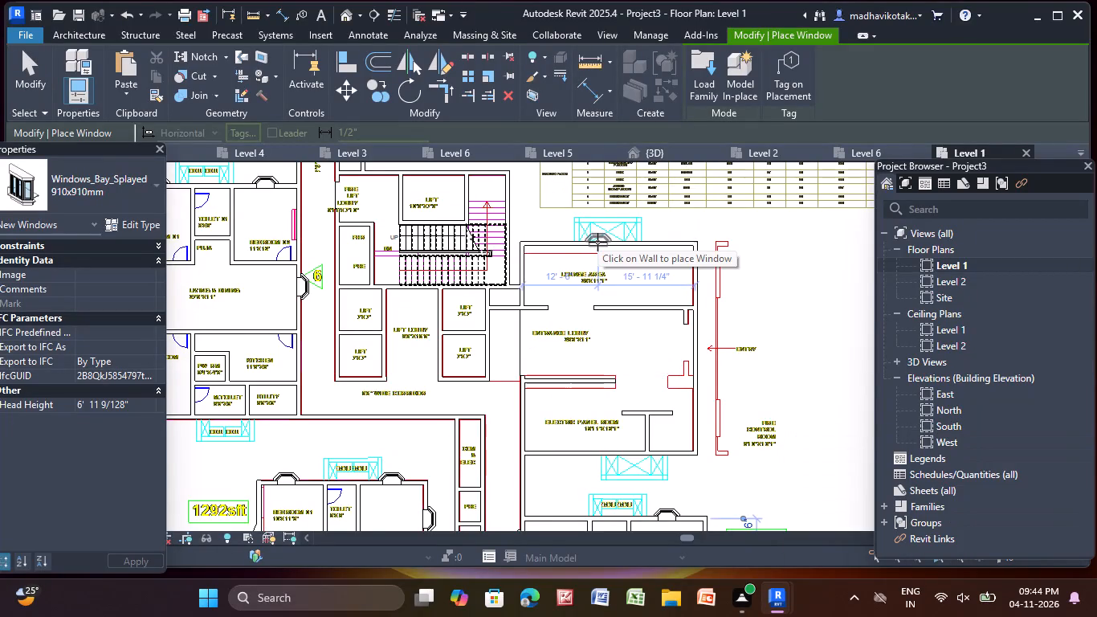
pyautogui.moveTo(597, 242); pyautogui.dragTo(733, 349, button='middle')
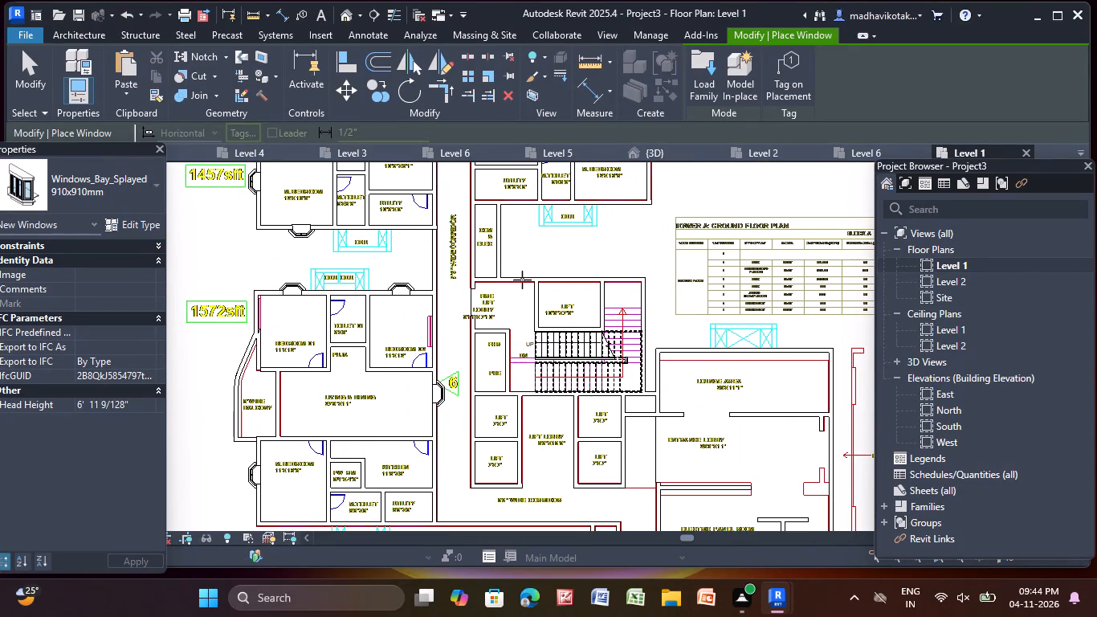
pyautogui.moveTo(525, 275); pyautogui.dragTo(586, 476, button='middle')
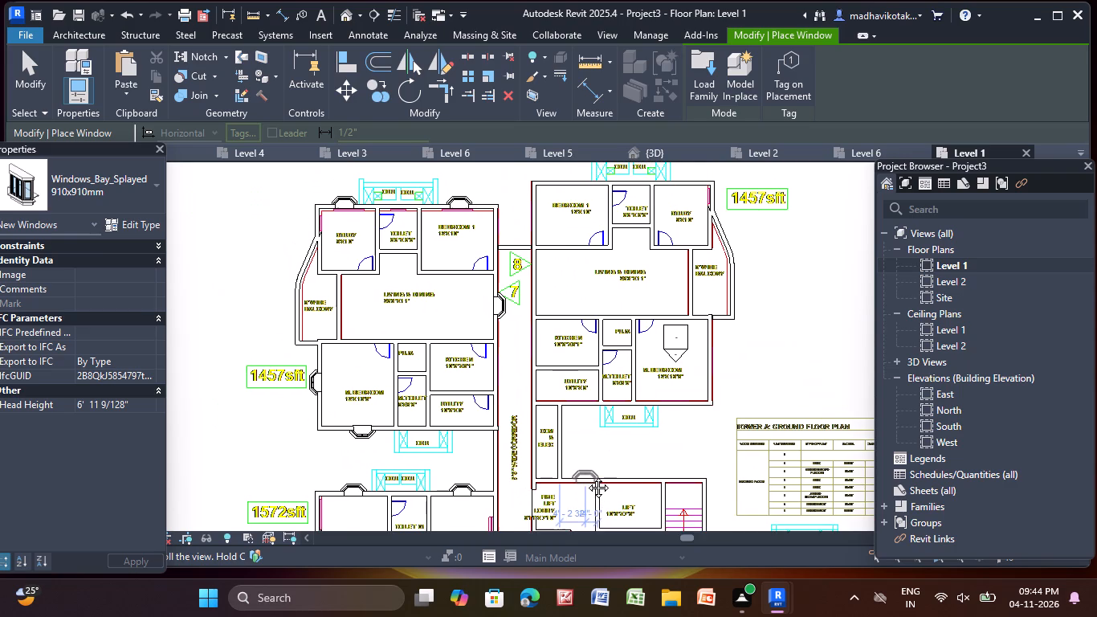
pyautogui.moveTo(586, 476); pyautogui.dragTo(598, 398, button='middle')
pyautogui.moveTo(605, 303); pyautogui.dragTo(618, 490, button='middle')
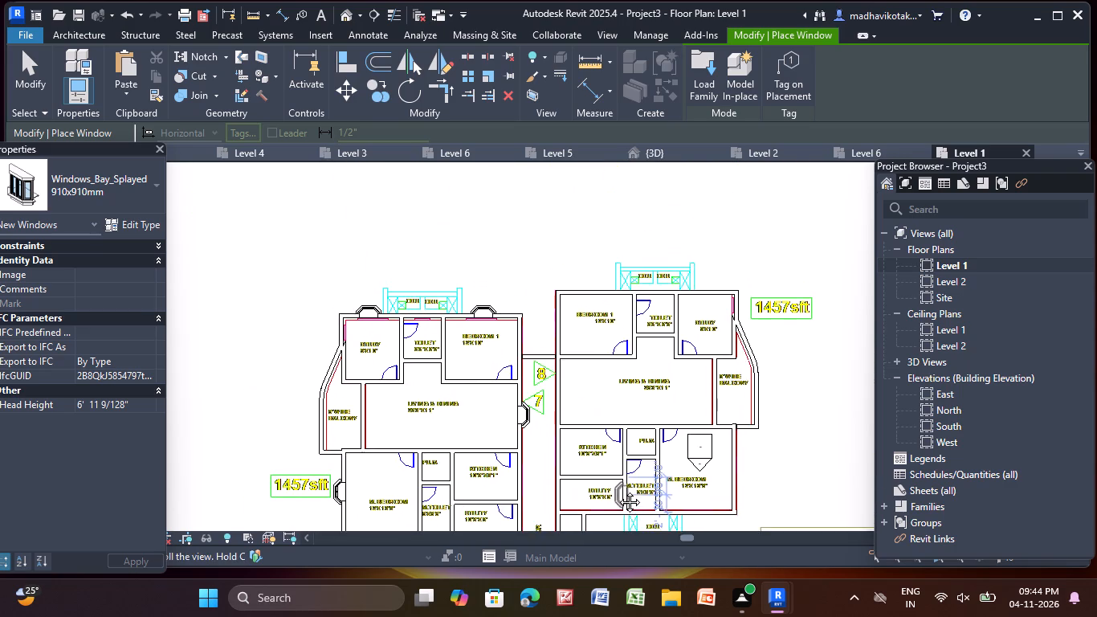
pyautogui.moveTo(618, 490); pyautogui.dragTo(616, 487, button='middle')
pyautogui.scroll(3, 597, 252)
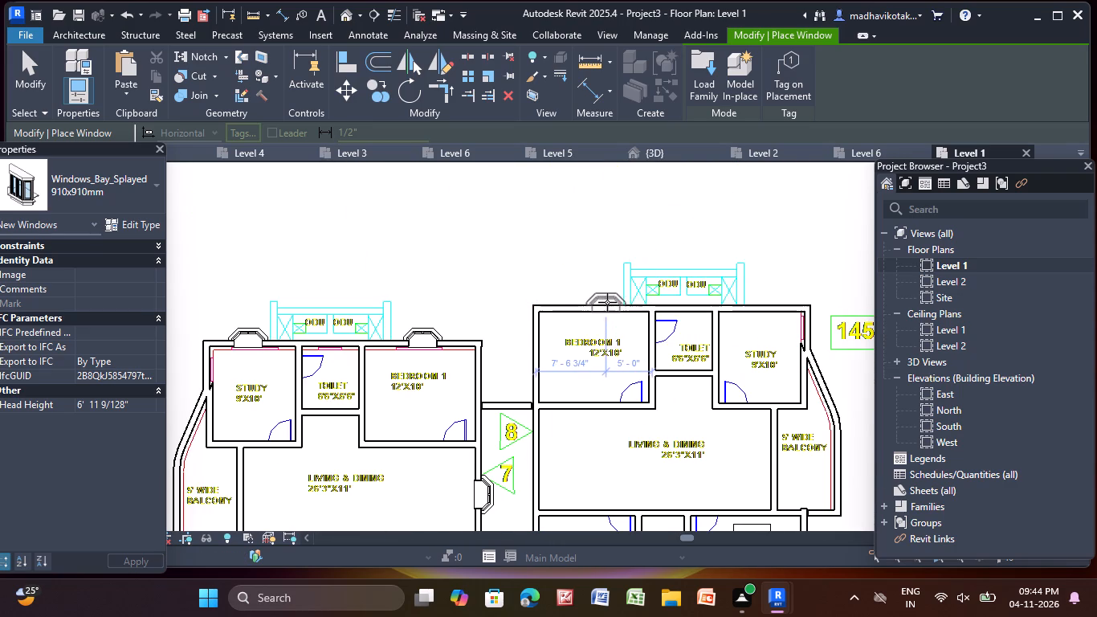
pyautogui.click(595, 302)
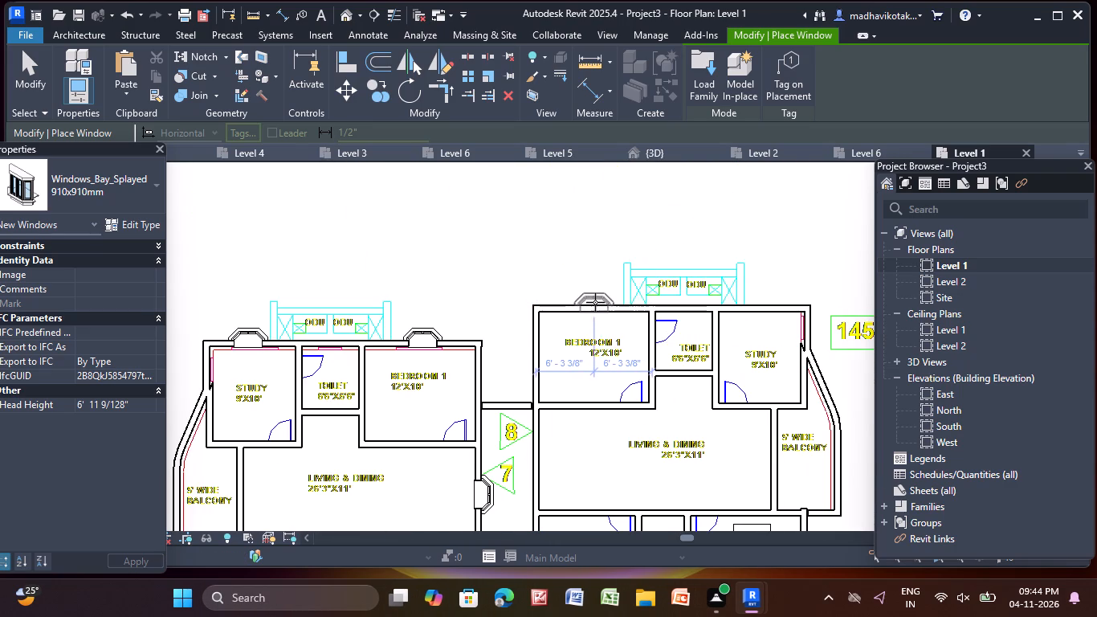
pyautogui.click(534, 366)
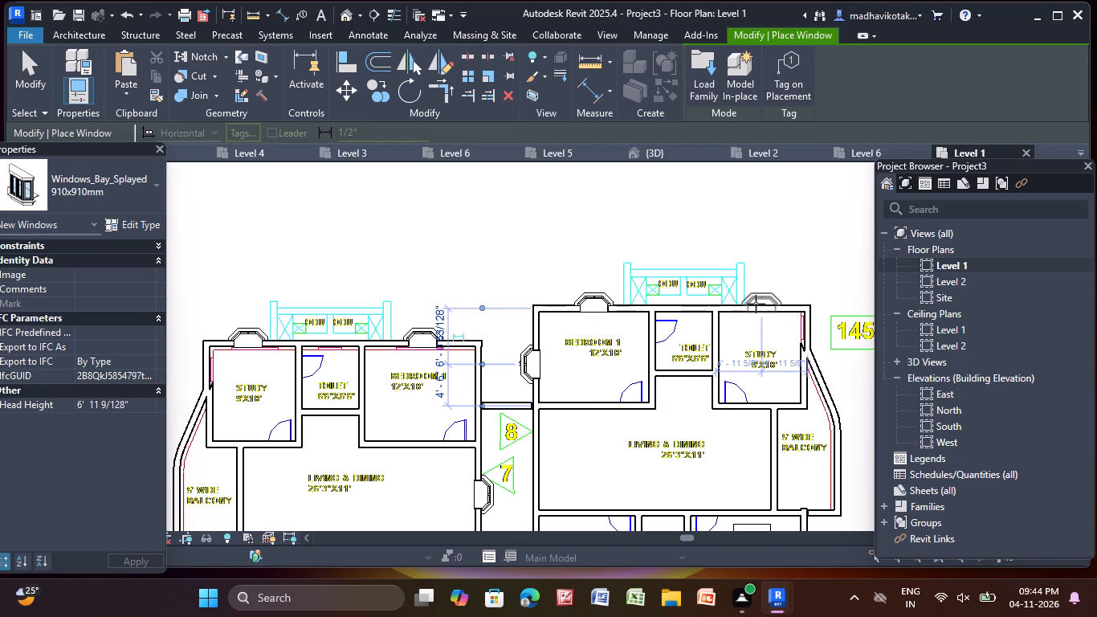
# Place a splayed bay window centred on the same 1457sft flat's Study outer wall, 4'-11 5/8" each way.
pyautogui.click(758, 305)
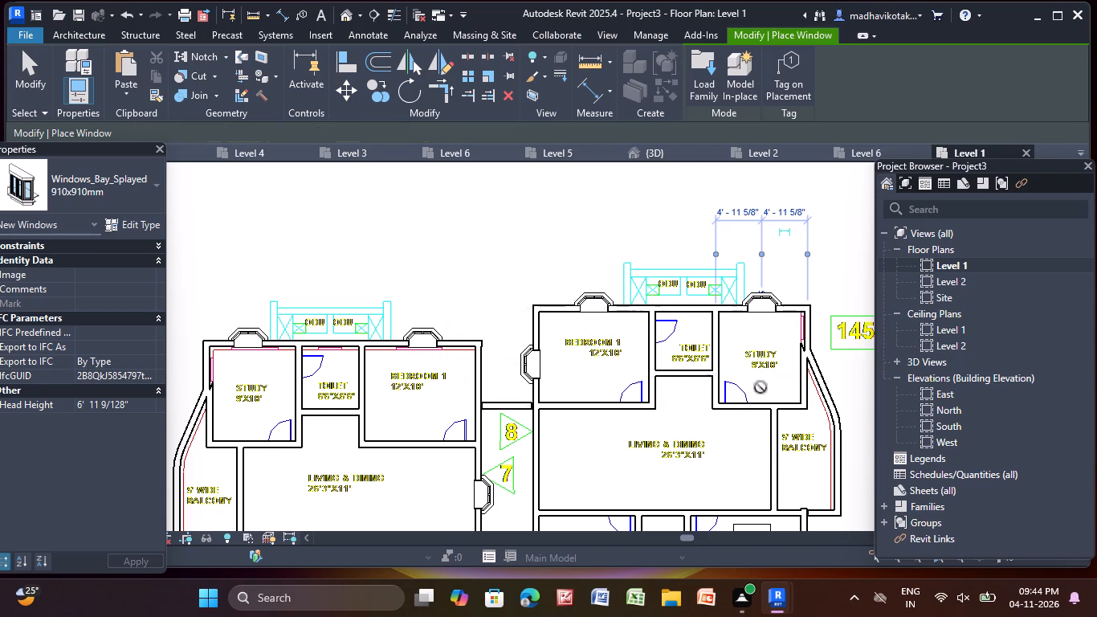
# Place a splayed bay window in the 1457sft Living & Dining's corridor wall beside marker 8, 5'-0" from the Bedroom 1 partition.
pyautogui.moveTo(769, 441); pyautogui.dragTo(737, 312, button='middle')
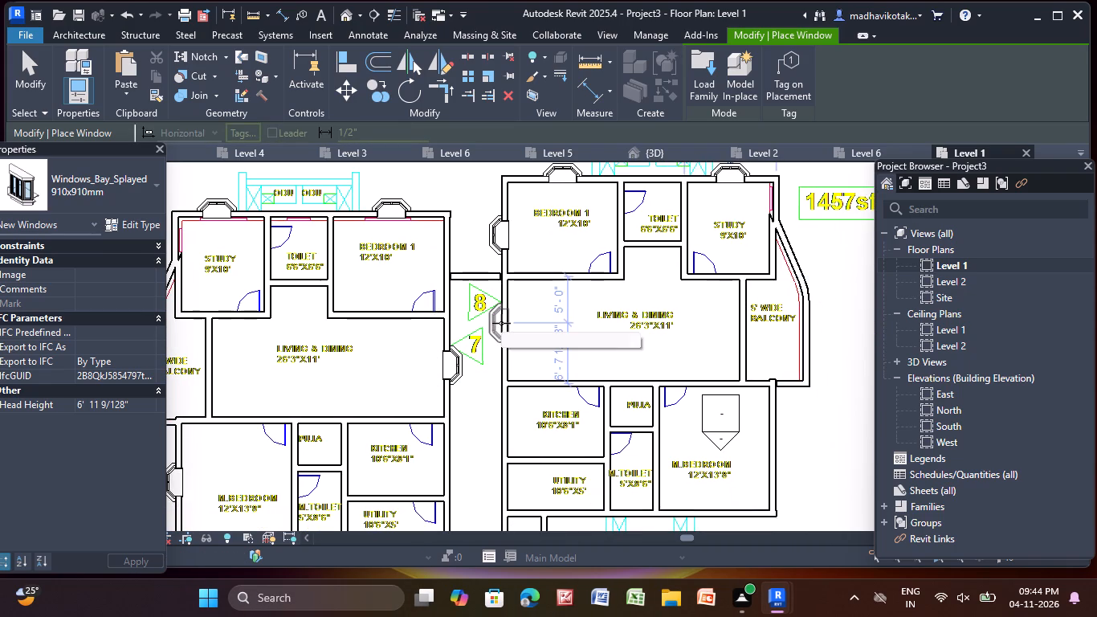
pyautogui.click(502, 323)
pyautogui.moveTo(649, 390); pyautogui.dragTo(599, 290, button='middle')
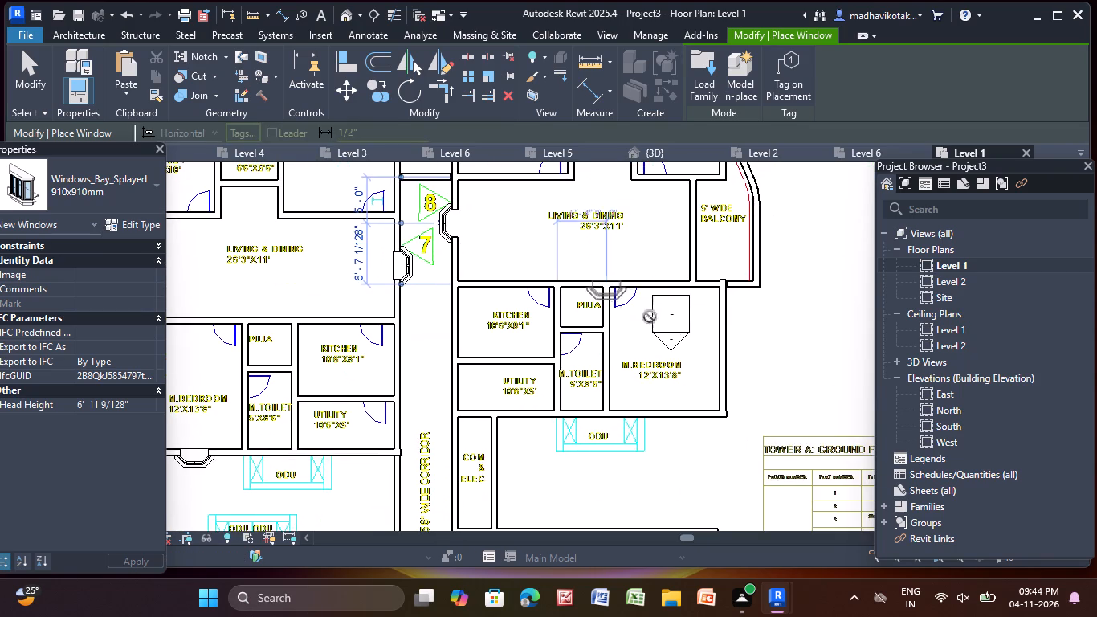
# Place splayed bay windows in the marker 8 flat's M.Bedroom: outer wall, 6'-0" from the Living & Dining wall, and centred on the ODU-side wall.
pyautogui.scroll(3, 742, 345)
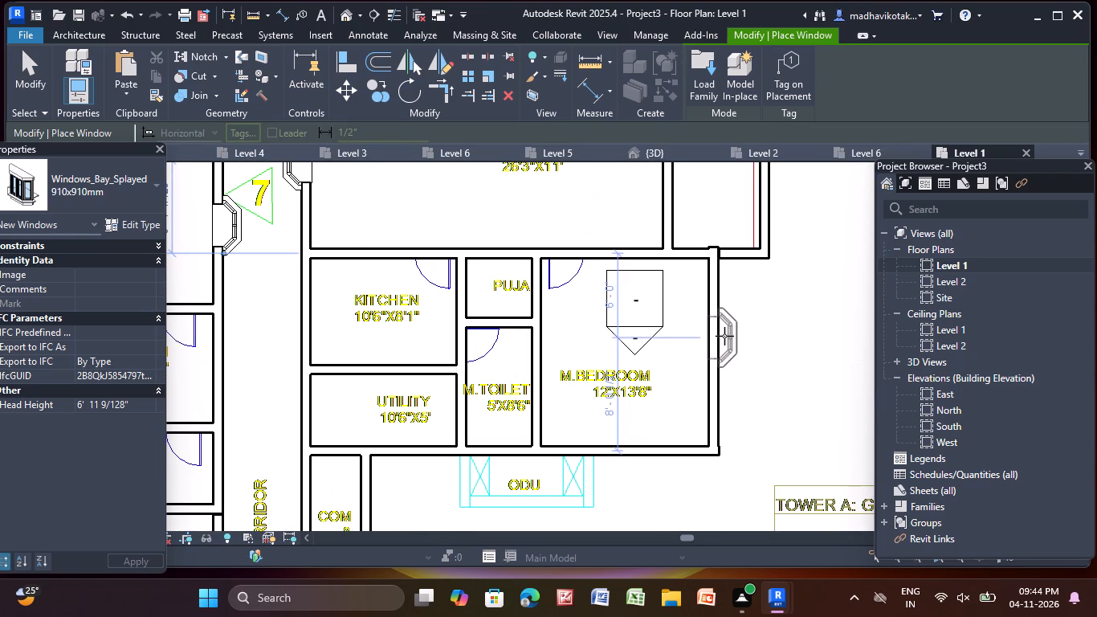
pyautogui.click(724, 336)
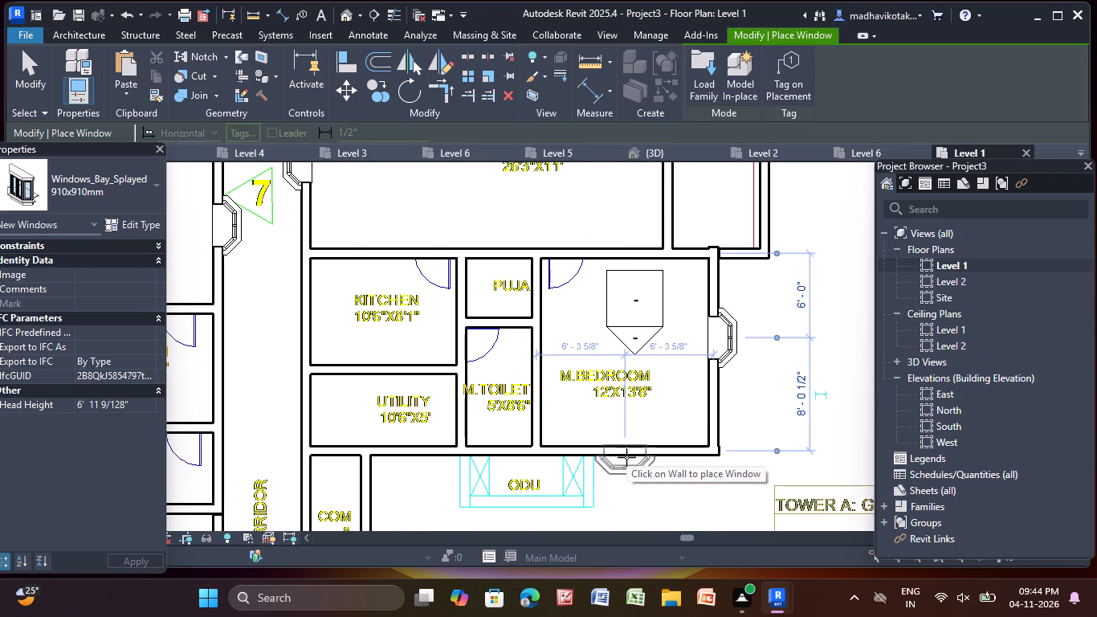
pyautogui.click(626, 456)
# Check the Level 1 plan around the lift lobby, lounge area and remaining flats for missing windows, and end window placement.
pyautogui.scroll(-4, 628, 438)
pyautogui.moveTo(628, 428); pyautogui.dragTo(628, 306, button='middle')
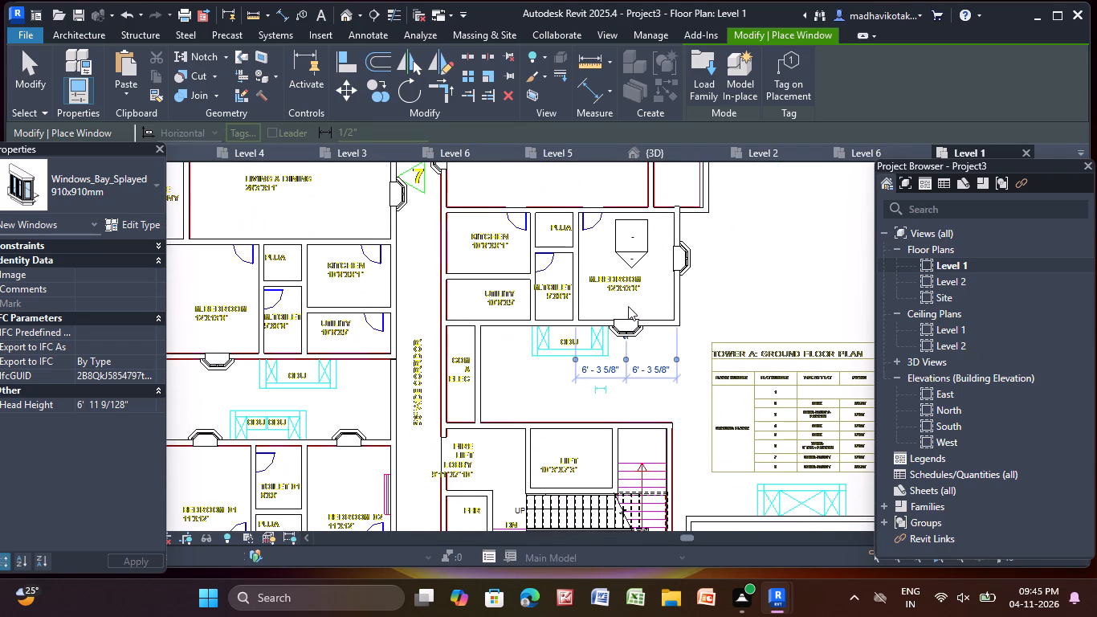
pyautogui.scroll(2, 444, 300)
pyautogui.scroll(-5, 454, 284)
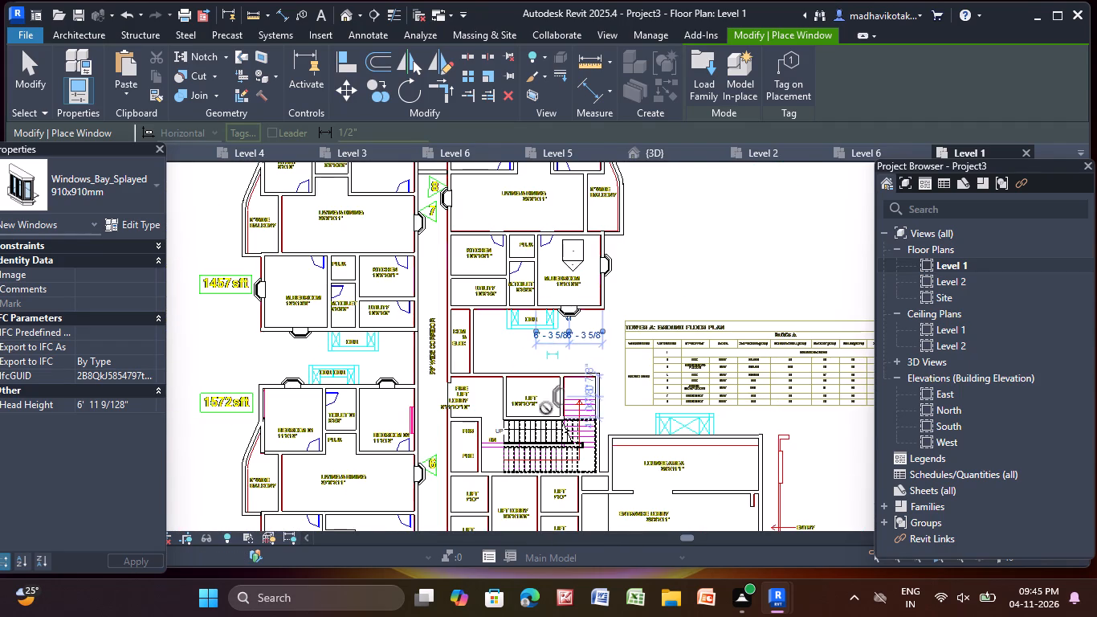
pyautogui.scroll(7, 516, 415)
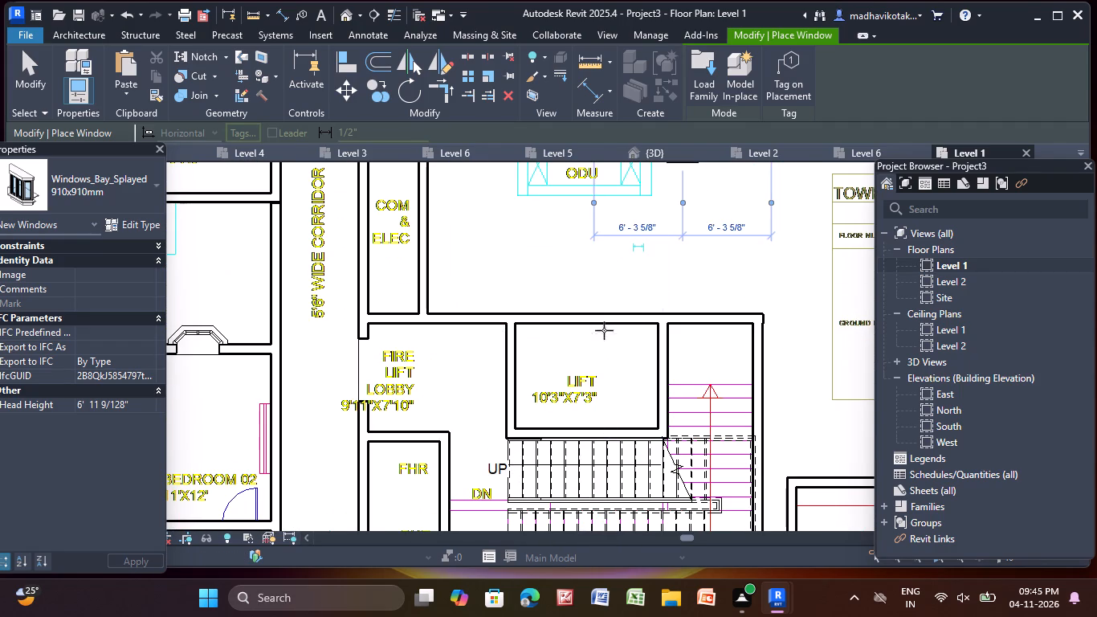
pyautogui.scroll(-4, 622, 304)
pyautogui.moveTo(622, 304); pyautogui.dragTo(612, 288, button='middle')
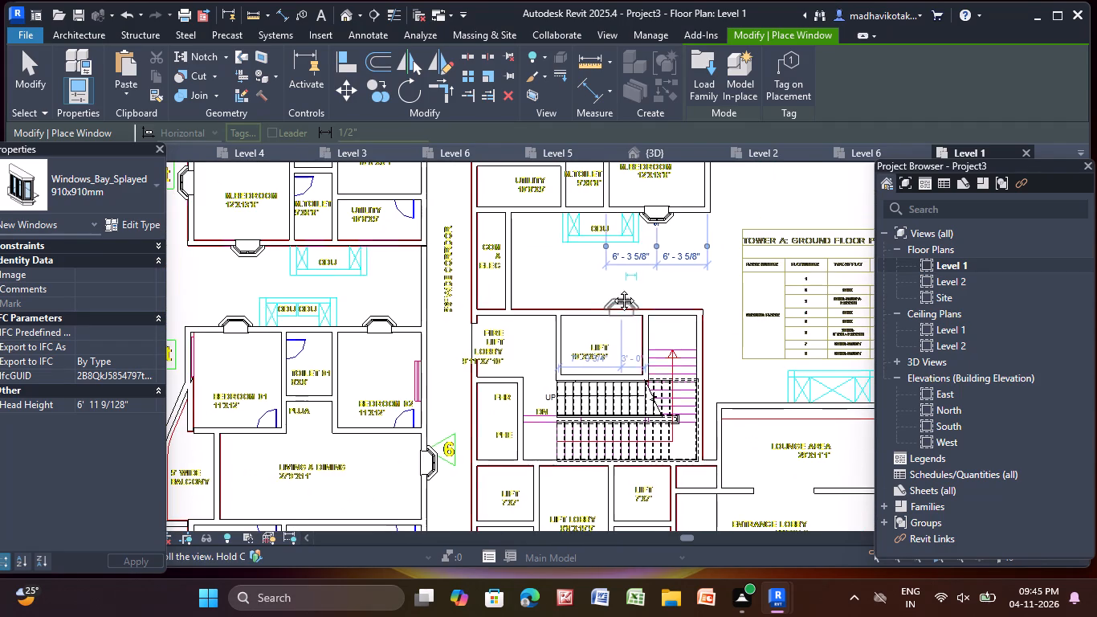
pyautogui.moveTo(612, 288); pyautogui.dragTo(500, 310, button='middle')
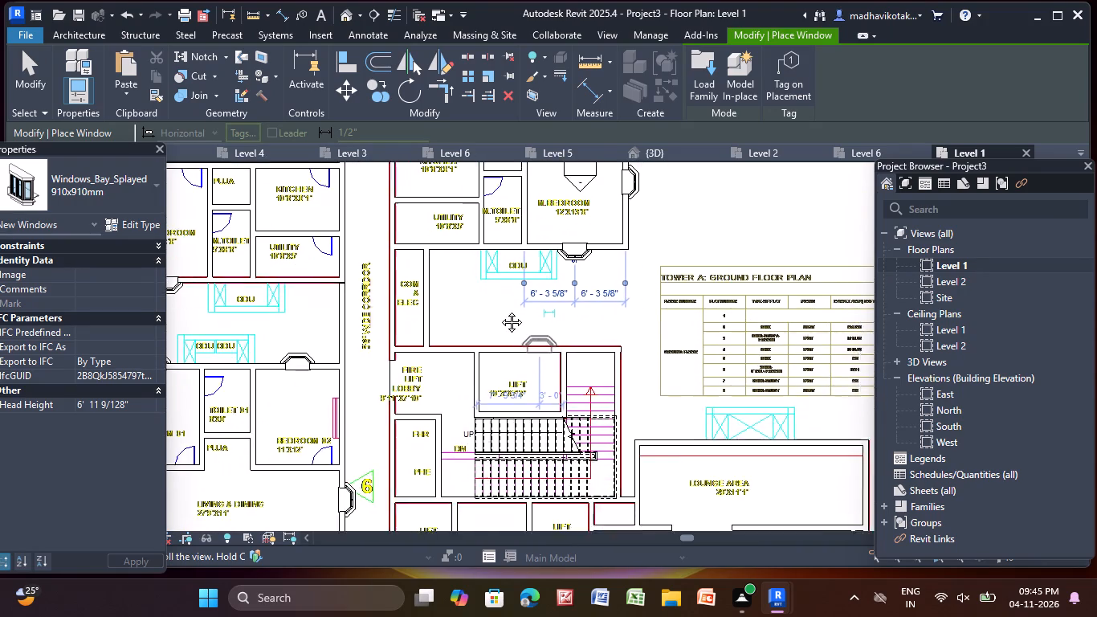
pyautogui.moveTo(500, 310); pyautogui.dragTo(501, 213, button='middle')
pyautogui.scroll(-3, 704, 373)
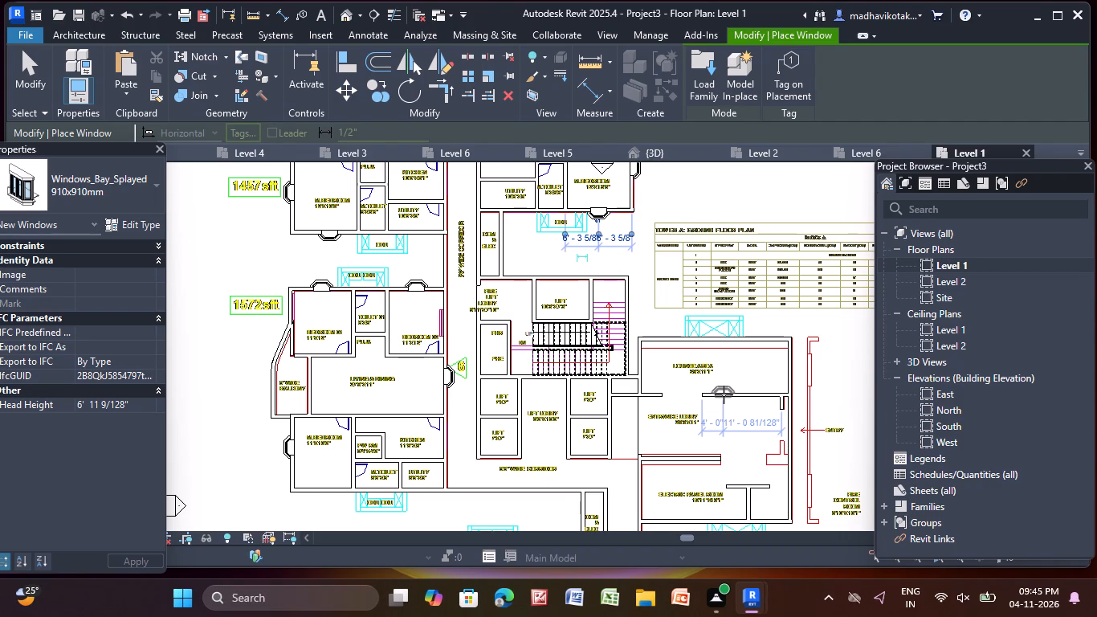
pyautogui.scroll(-3, 645, 364)
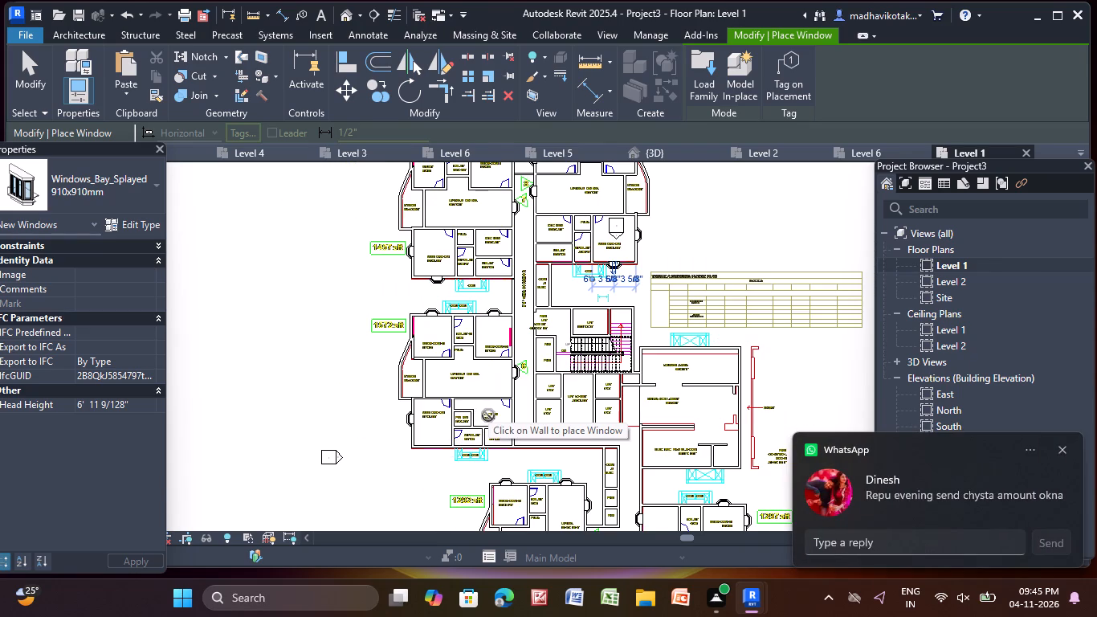
pyautogui.scroll(-3, 554, 369)
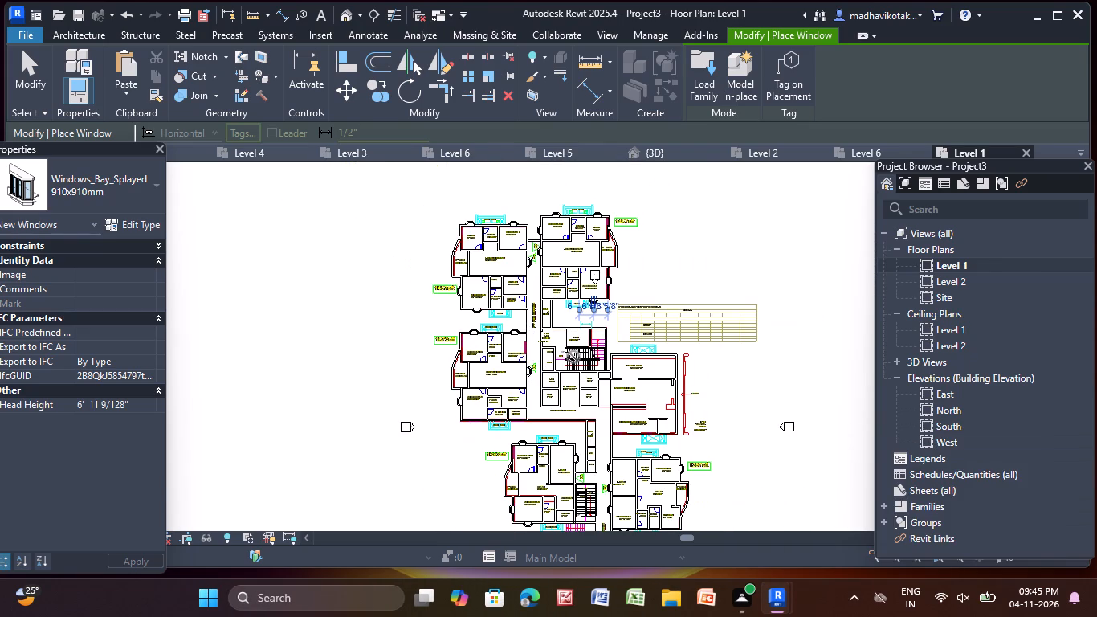
pyautogui.press('Escape')
pyautogui.press('Escape')
pyautogui.scroll(-4, 611, 350)
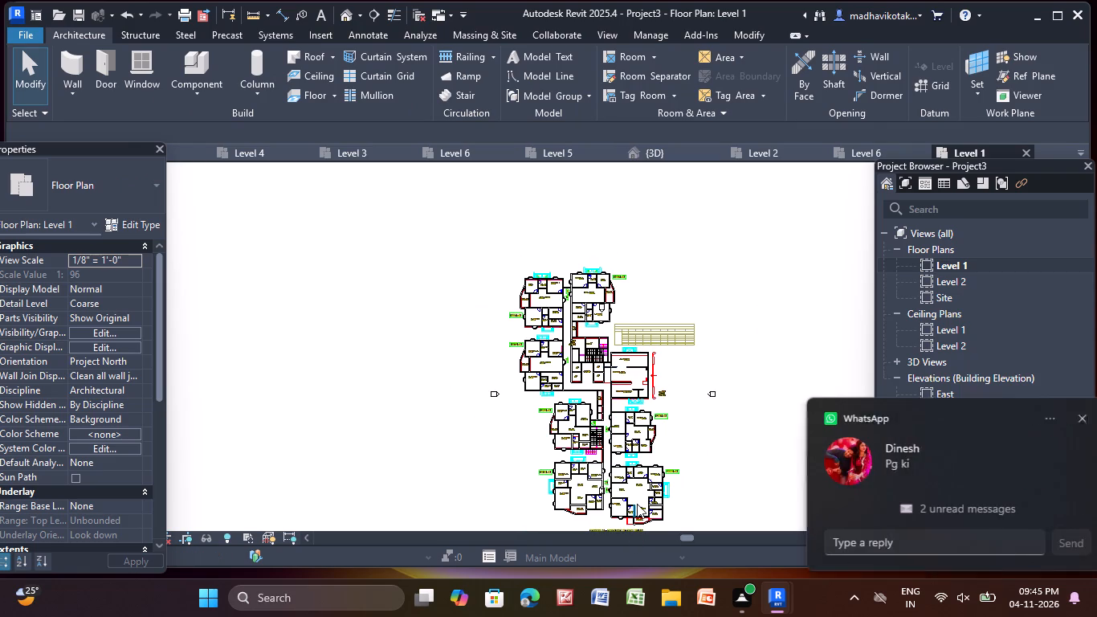
pyautogui.moveTo(634, 483); pyautogui.dragTo(614, 383, button='middle')
pyautogui.scroll(4, 614, 383)
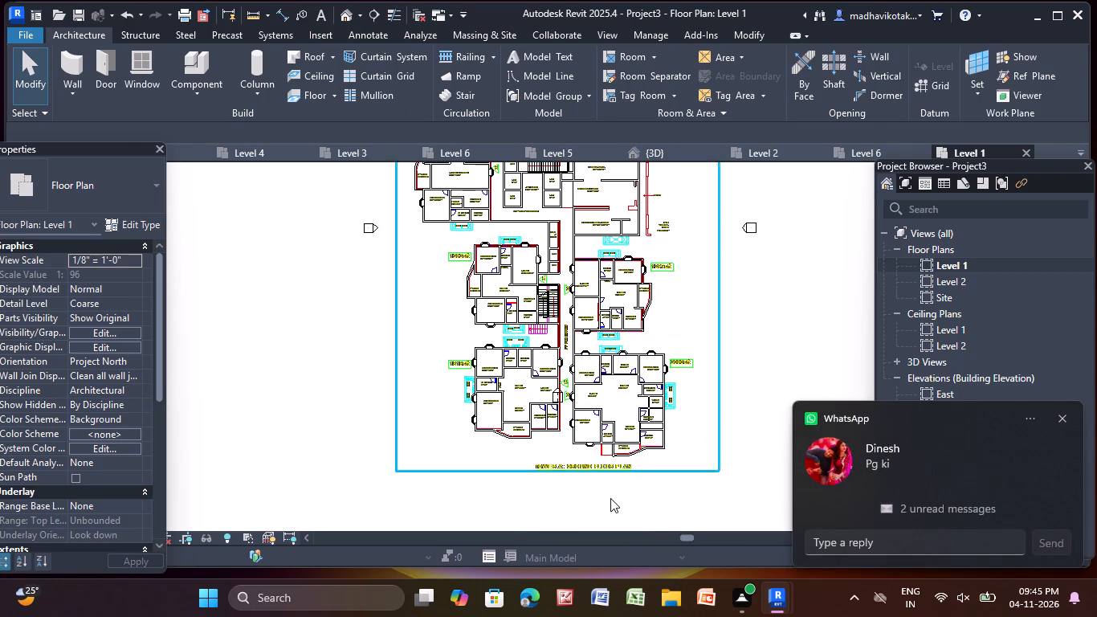
pyautogui.scroll(3, 610, 499)
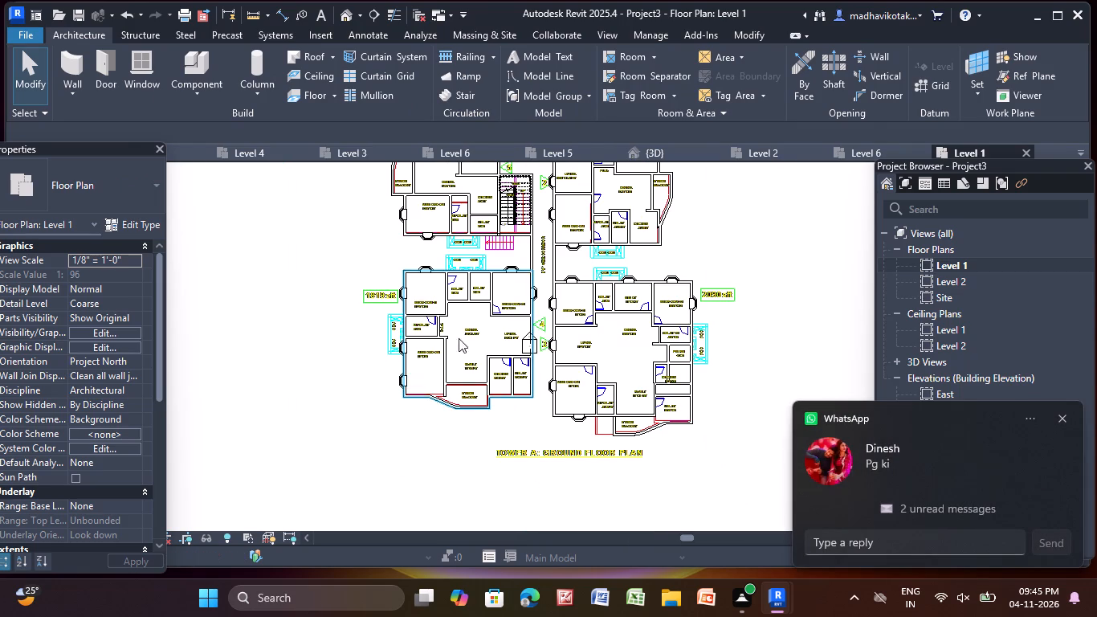
pyautogui.scroll(-3, 520, 300)
pyautogui.moveTo(520, 300); pyautogui.dragTo(508, 364, button='middle')
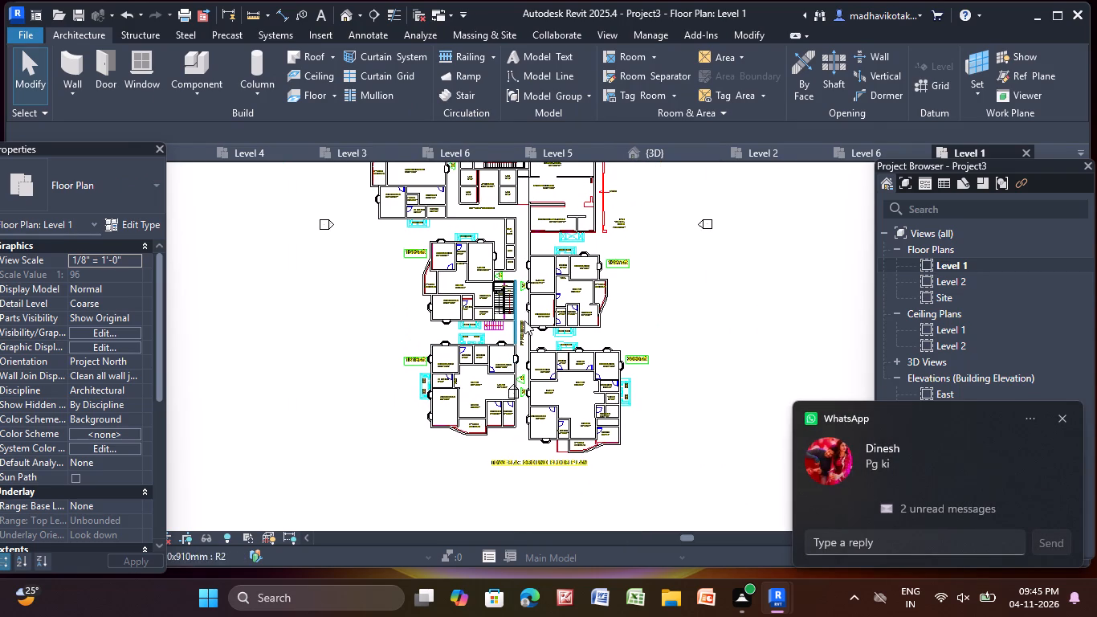
# Open the default 3D view and inspect the bay windows on the flats at the tower's ground-floor-plan title end.
pyautogui.click(347, 15)
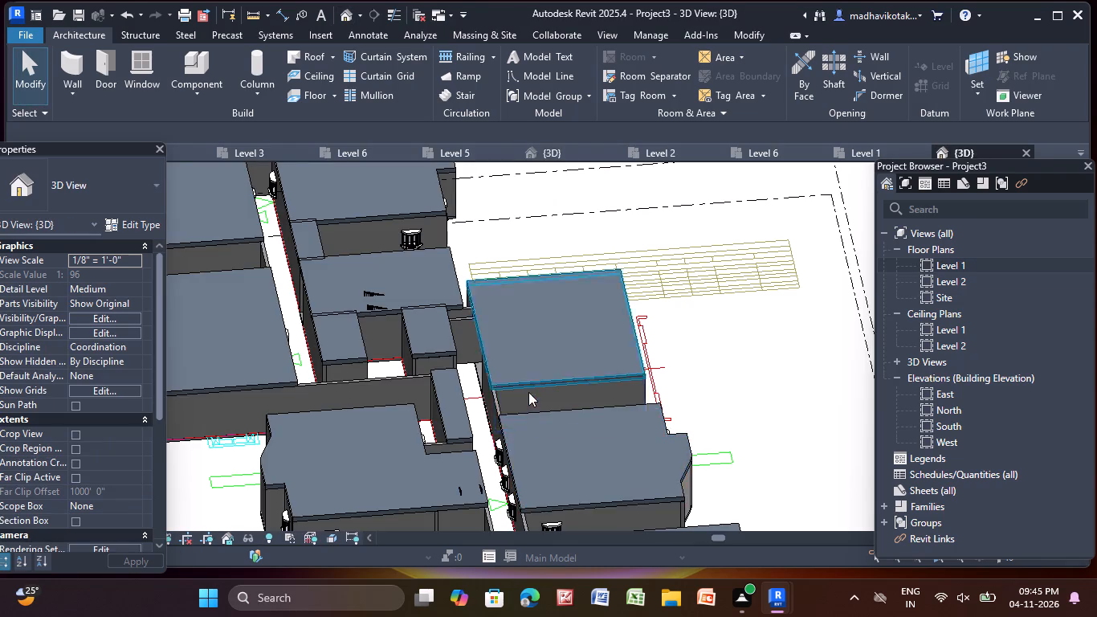
pyautogui.scroll(-4, 528, 392)
pyautogui.moveTo(529, 390); pyautogui.dragTo(598, 175, button='middle')
pyautogui.scroll(2, 598, 175)
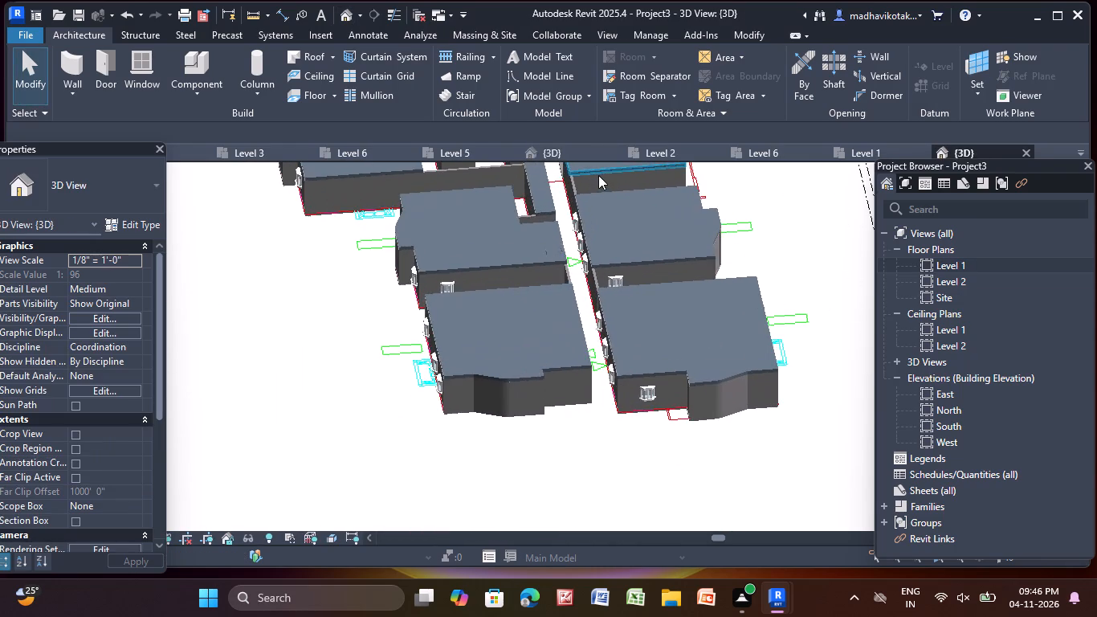
# Return to the Level 1 floor plan and open the Load Autodesk Family browser.
pyautogui.doubleClick(980, 266)
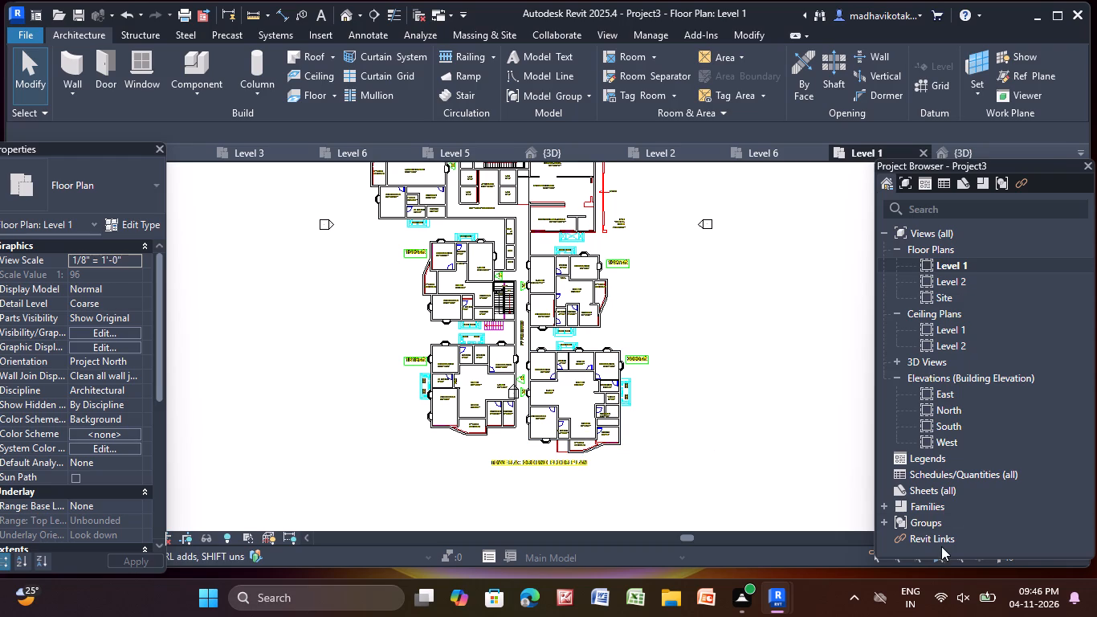
pyautogui.moveTo(504, 321); pyautogui.dragTo(613, 484, button='middle')
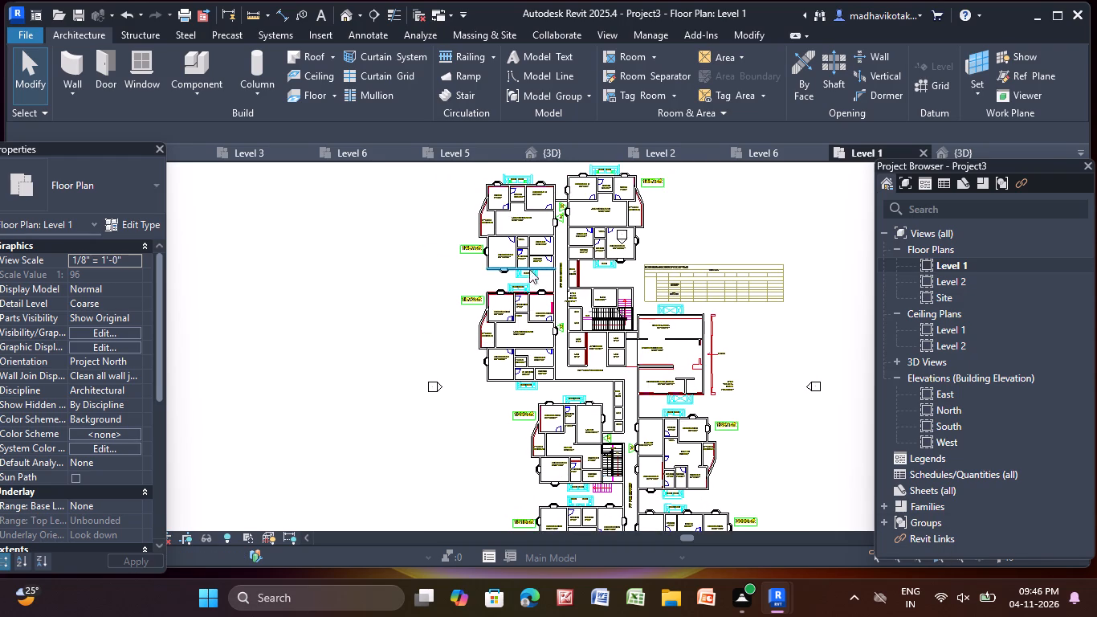
pyautogui.moveTo(528, 265); pyautogui.dragTo(520, 360, button='middle')
pyautogui.scroll(4, 504, 290)
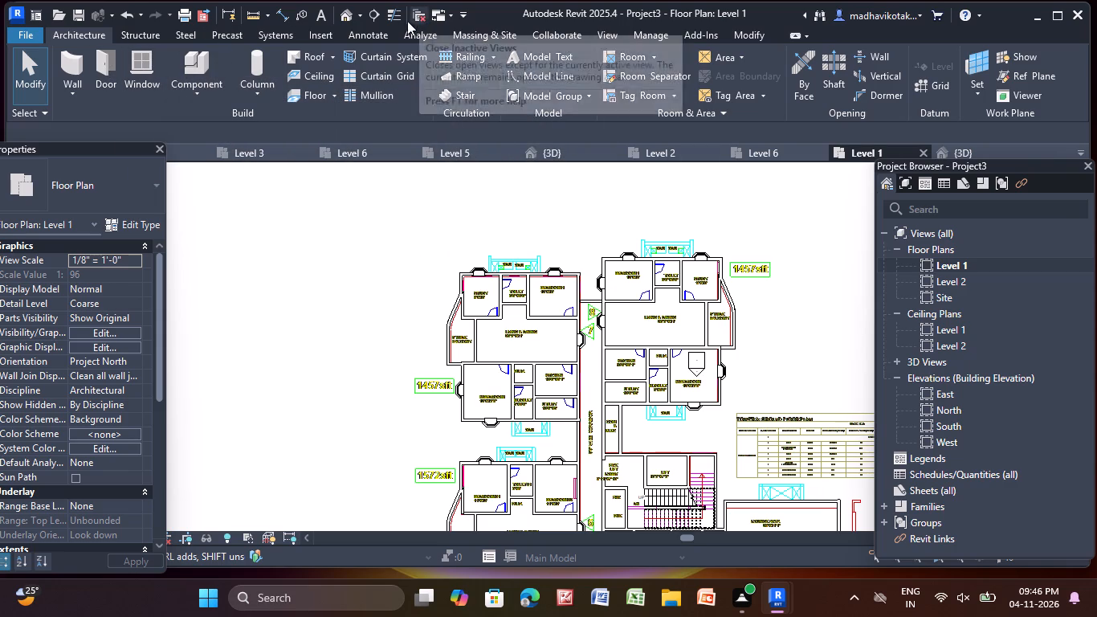
pyautogui.click(313, 30)
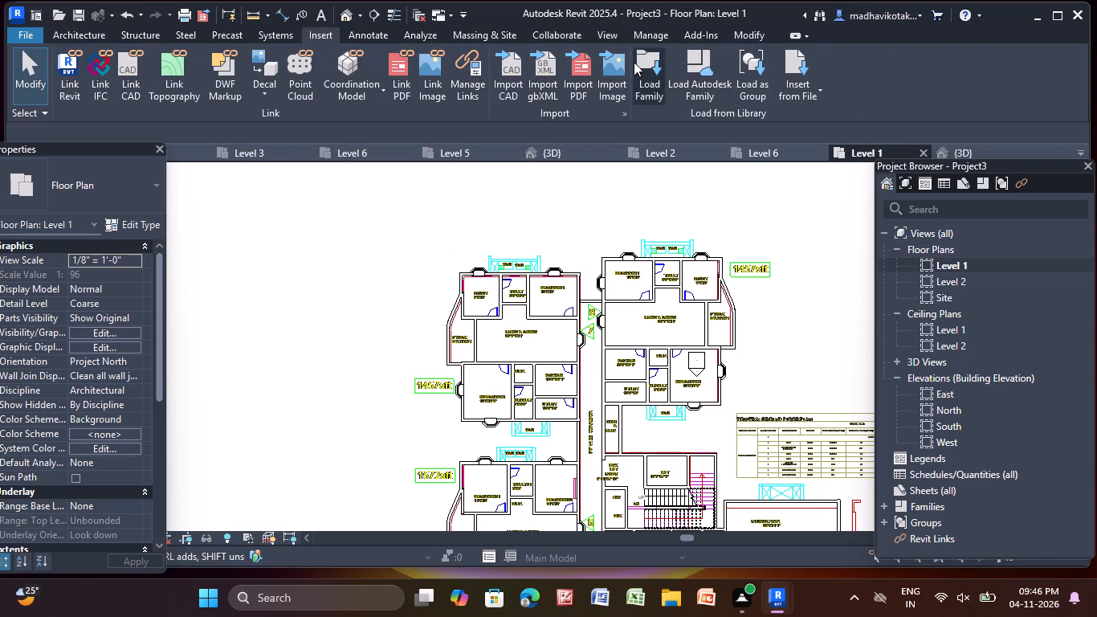
pyautogui.click(687, 70)
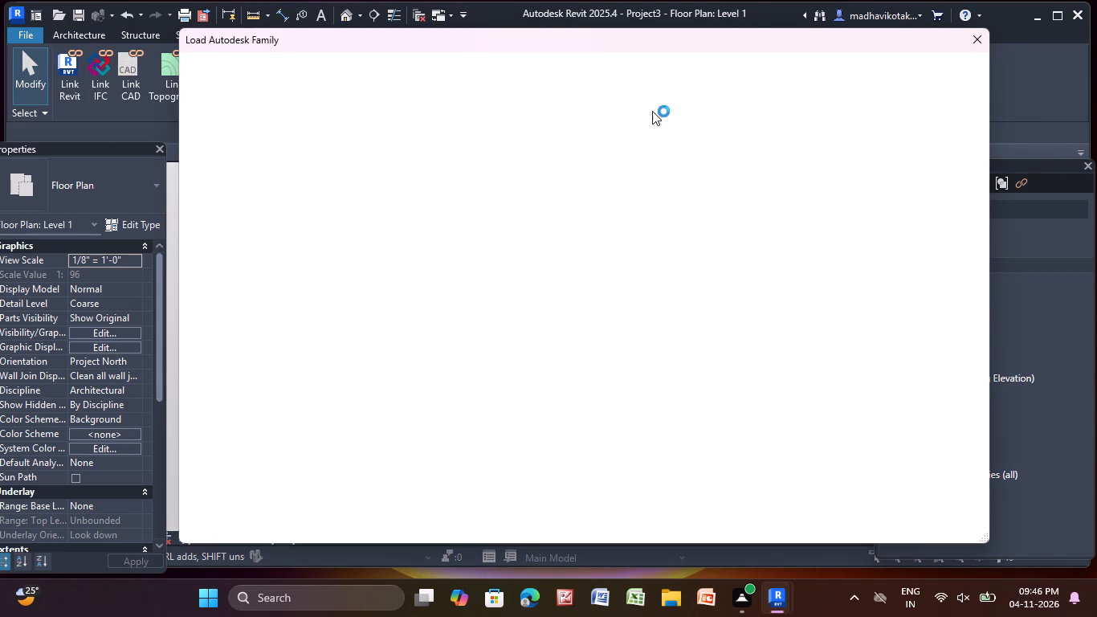
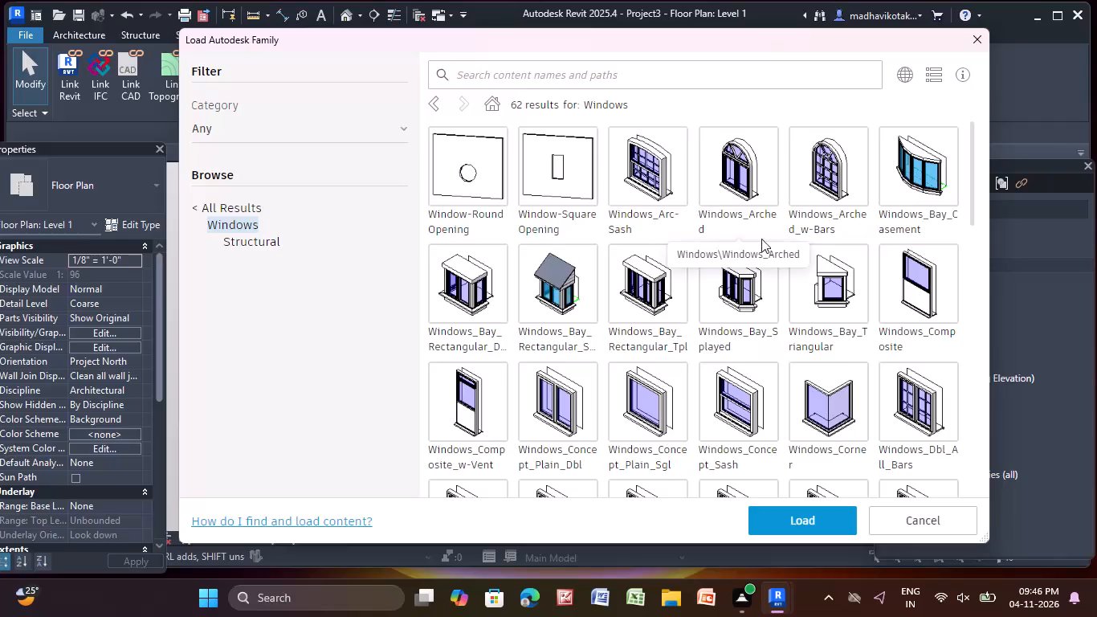
# Load the Windows_Sgl_w-Glazing_Bars family from the Autodesk Windows library.
pyautogui.scroll(-10, 801, 351)
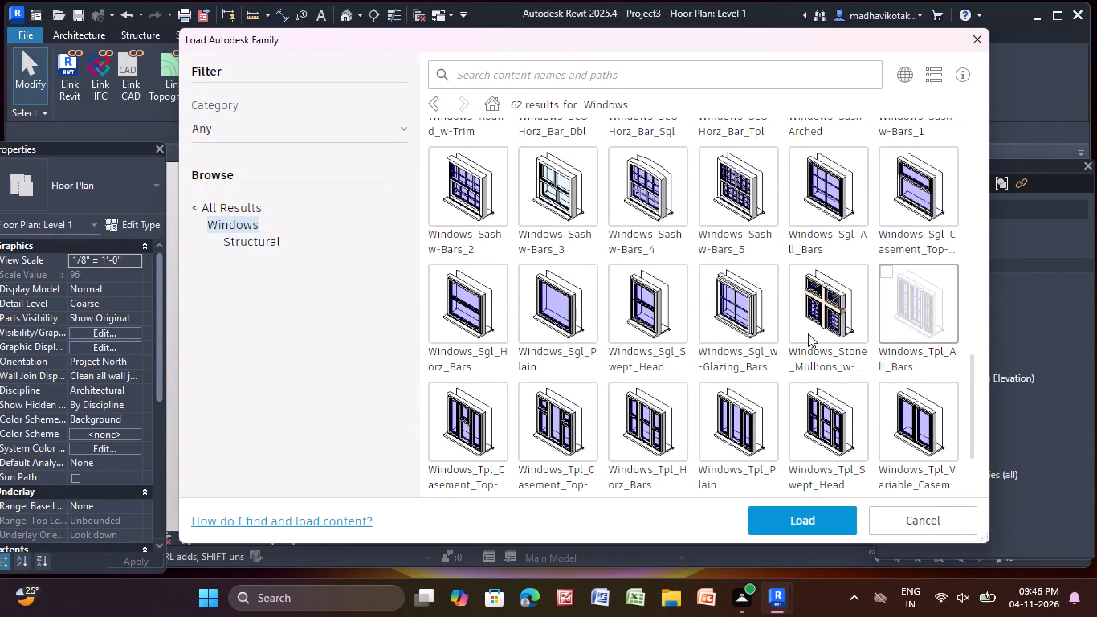
pyautogui.click(750, 304)
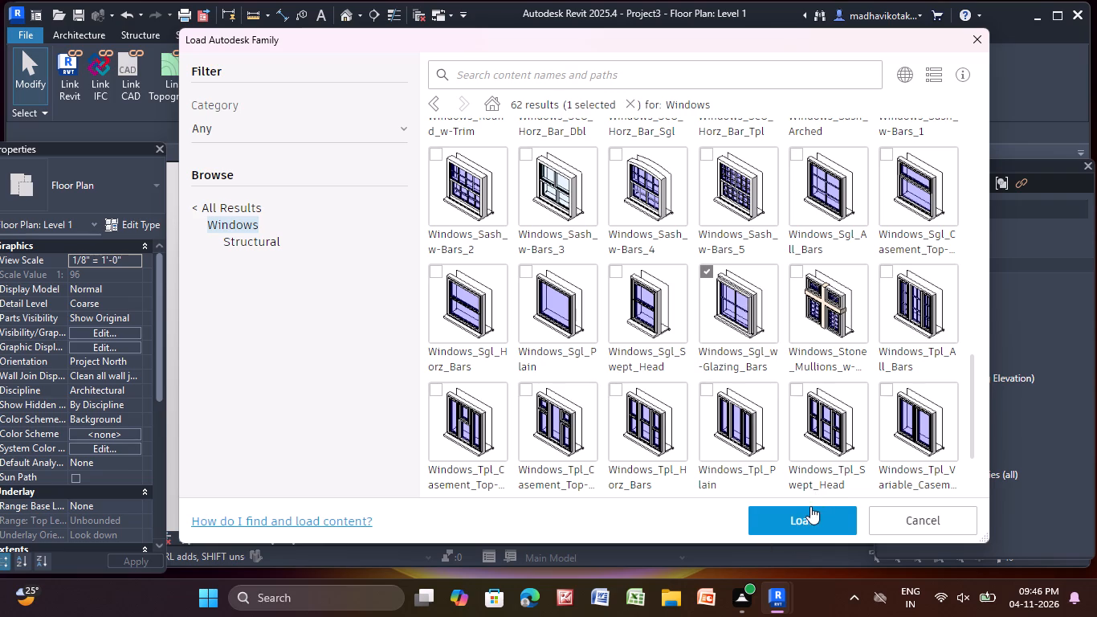
pyautogui.click(810, 506)
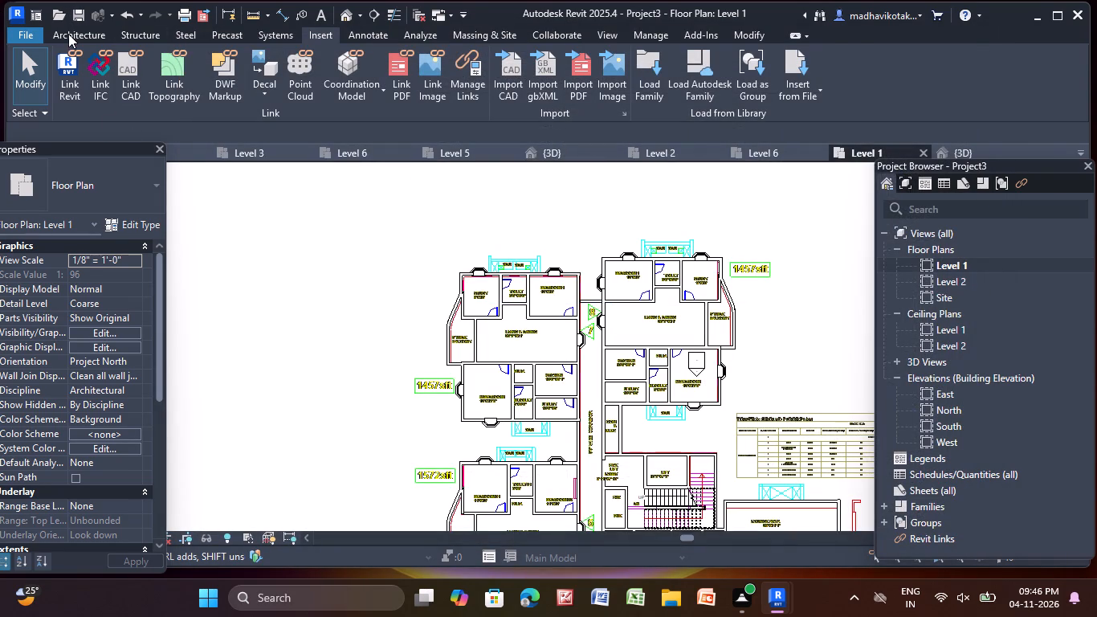
# Place a Windows_Sgl_w-Glazing_Bars 910x910mm window centred in the corridor-side wall of the marker 7 flat's Kitchen.
pyautogui.click(70, 32)
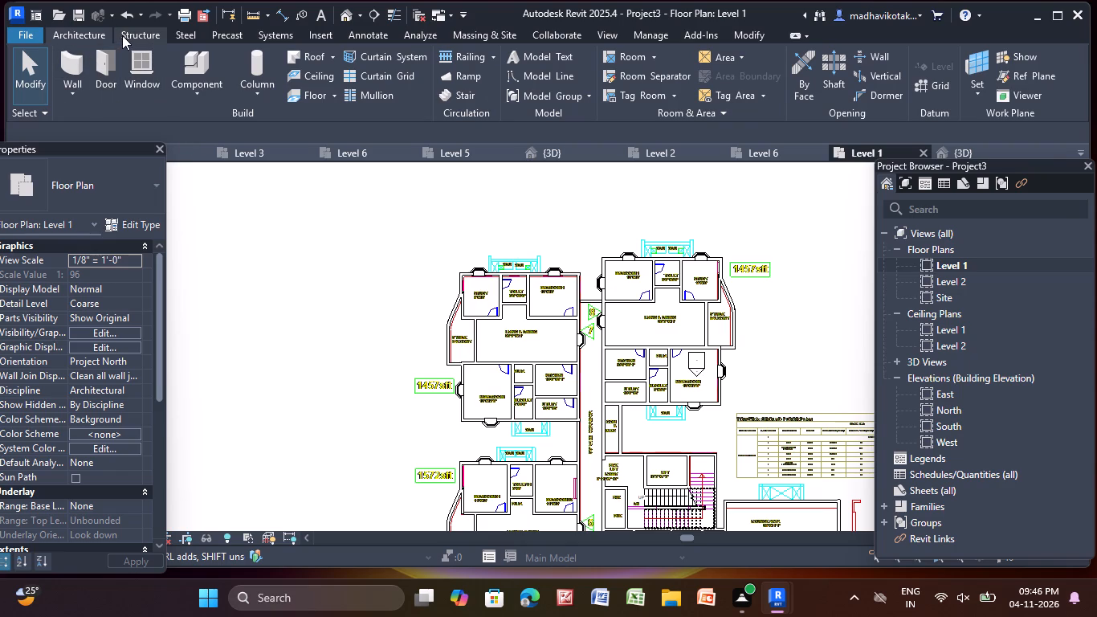
pyautogui.click(147, 62)
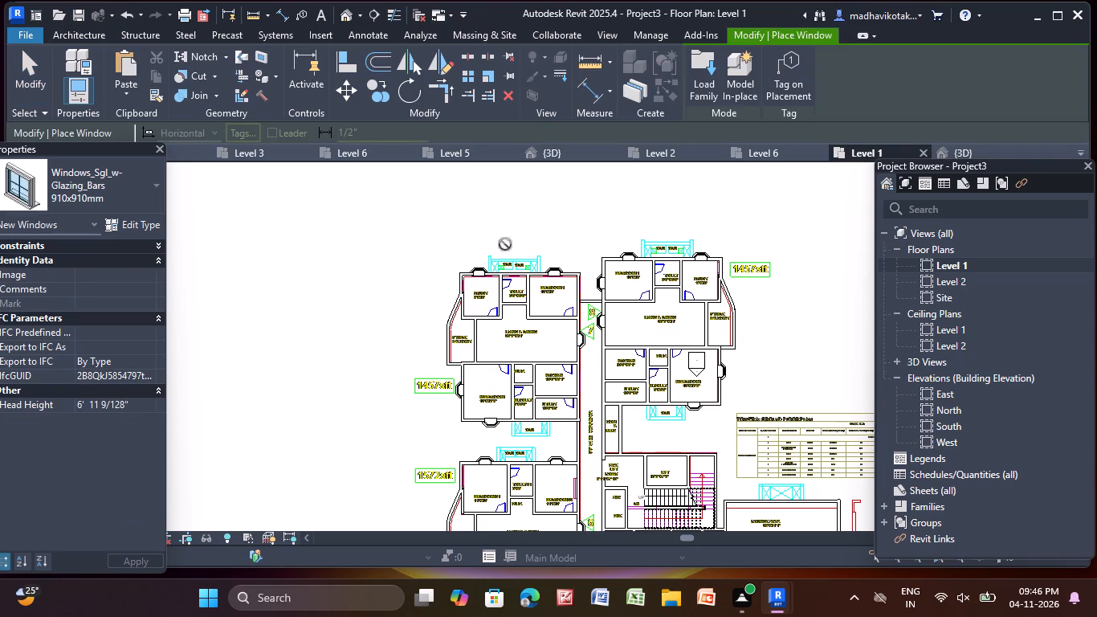
pyautogui.scroll(4, 675, 346)
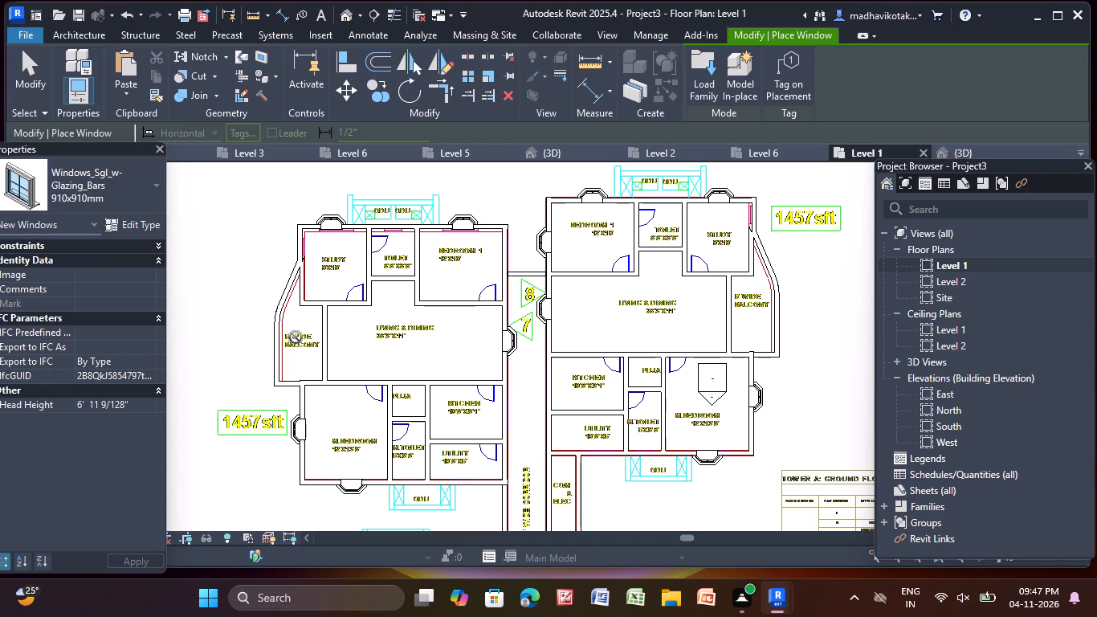
pyautogui.scroll(3, 474, 453)
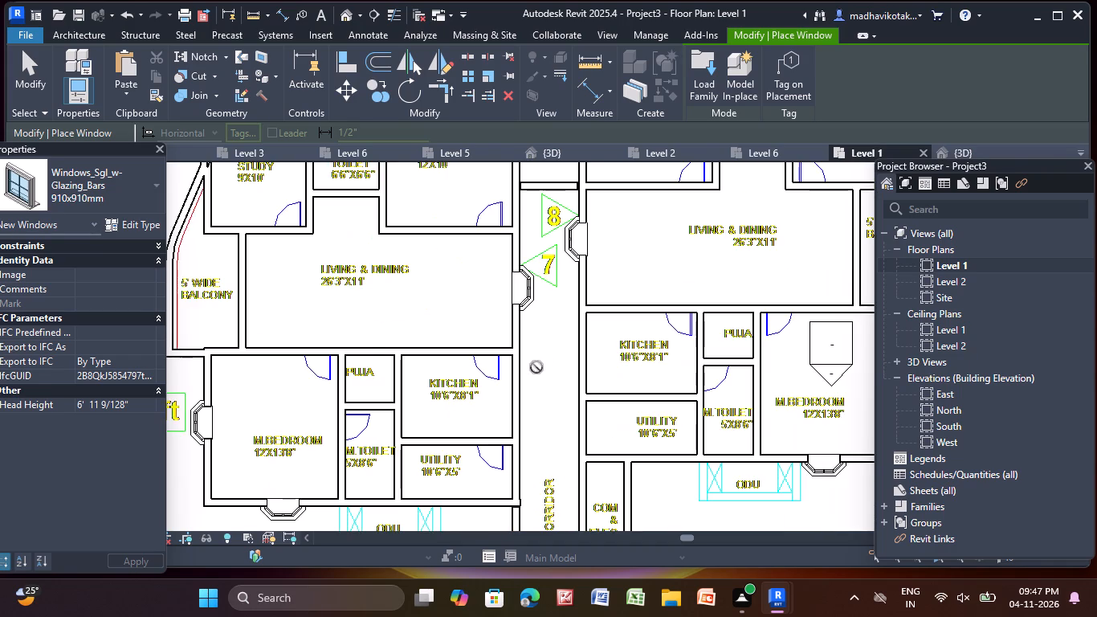
pyautogui.scroll(3, 531, 371)
pyautogui.click(511, 406)
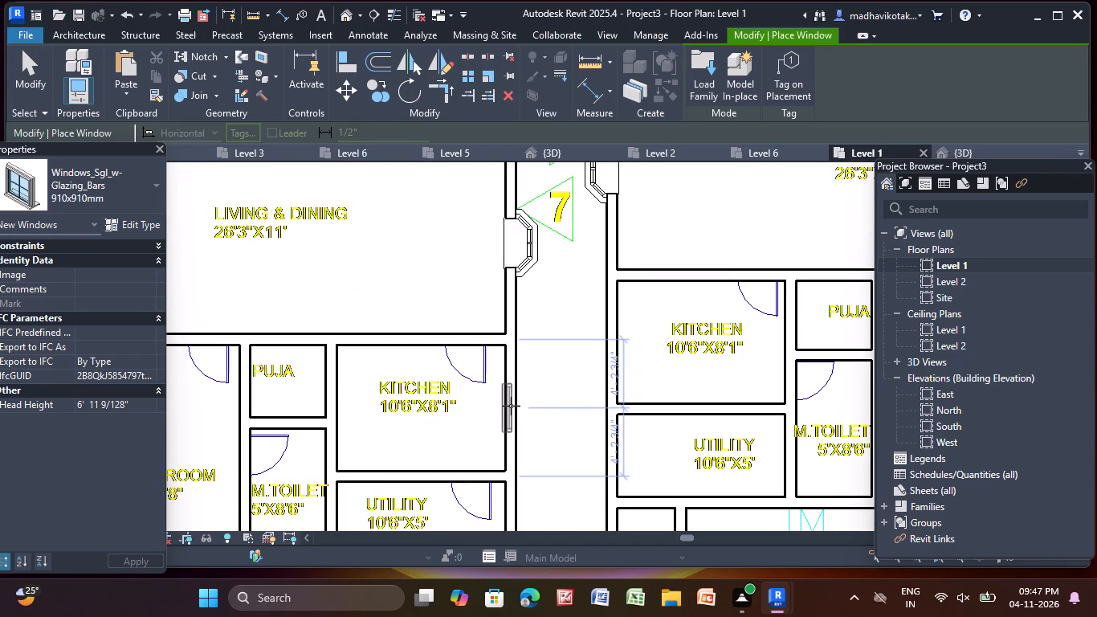
# Place a 910x910mm glazing-bar window midway along the corridor-side wall of the marker 6 flat's Kitchen.
pyautogui.scroll(-5, 539, 415)
pyautogui.moveTo(540, 411); pyautogui.dragTo(561, 327, button='middle')
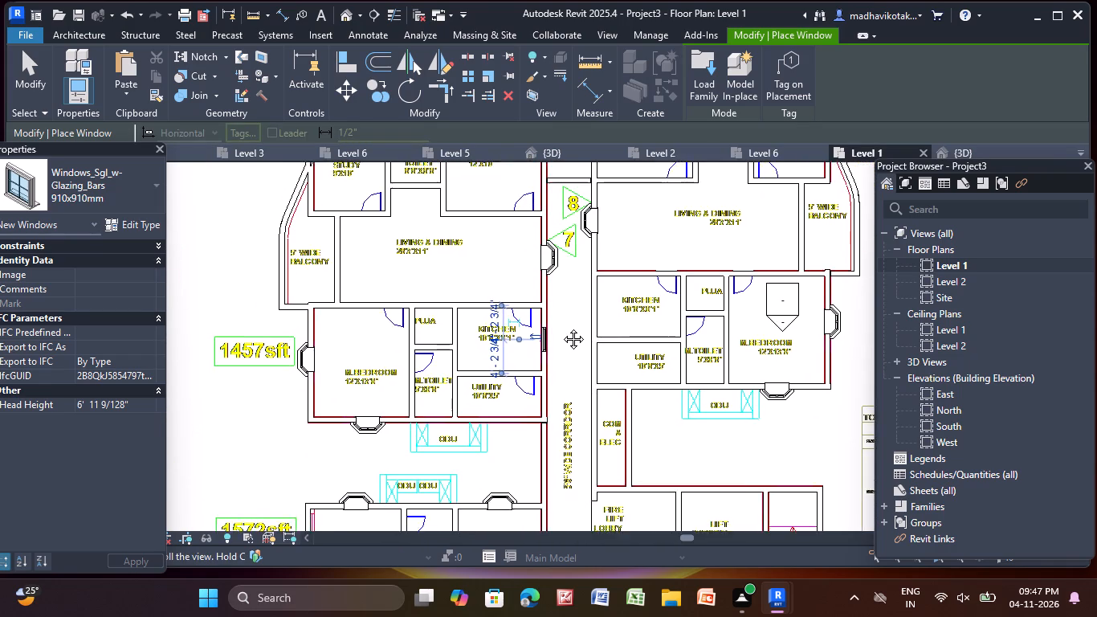
pyautogui.moveTo(561, 327); pyautogui.dragTo(565, 56, button='middle')
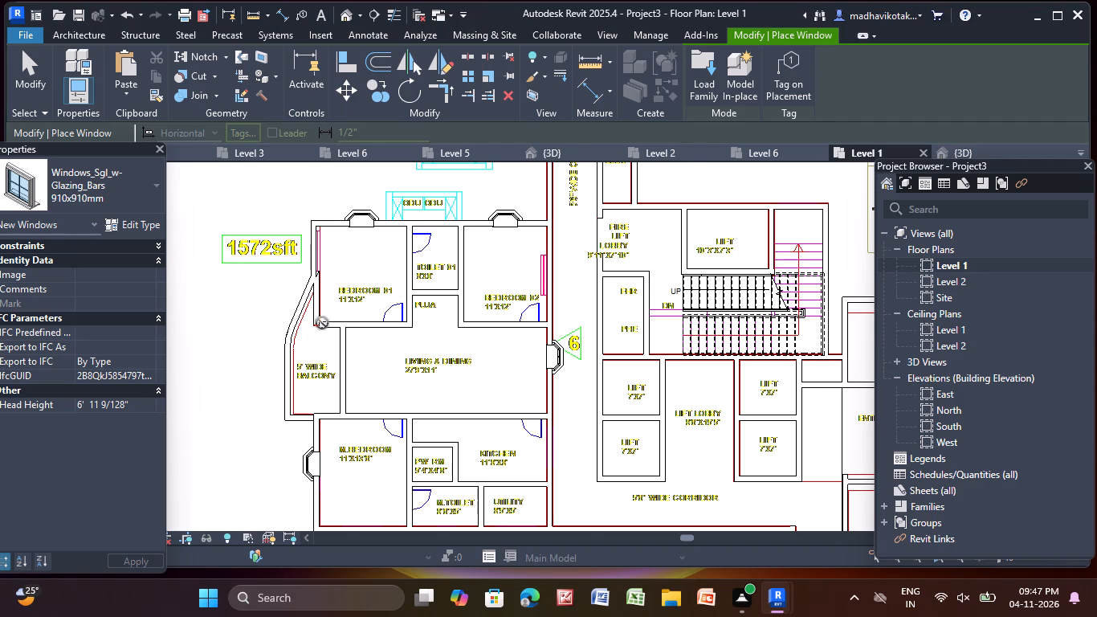
pyautogui.scroll(4, 262, 441)
pyautogui.scroll(-1, 581, 379)
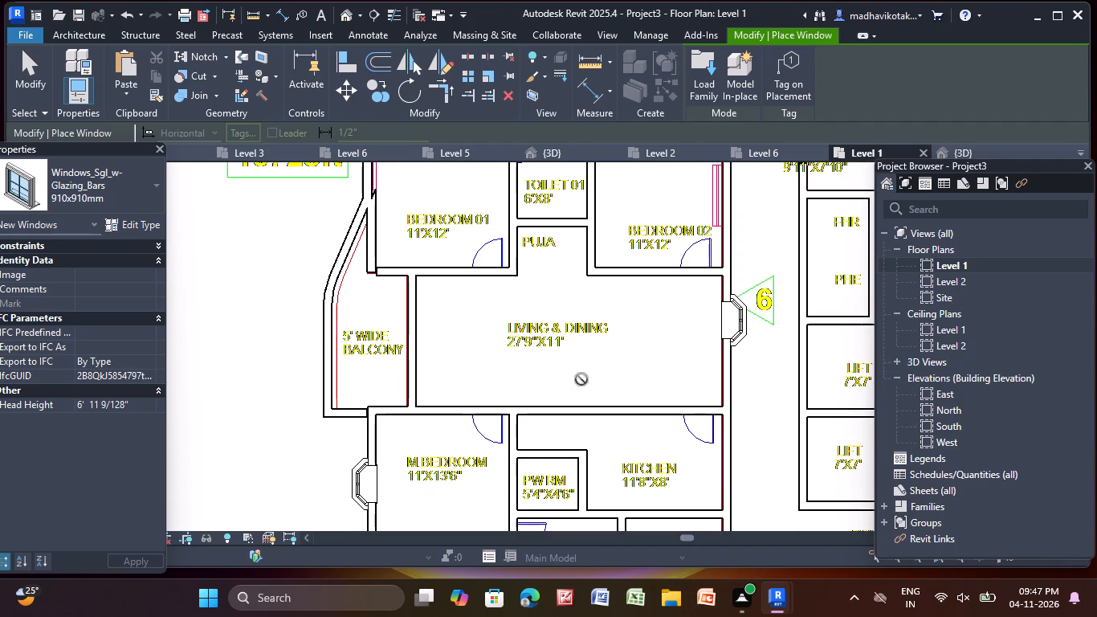
pyautogui.moveTo(579, 378); pyautogui.dragTo(565, 159, button='middle')
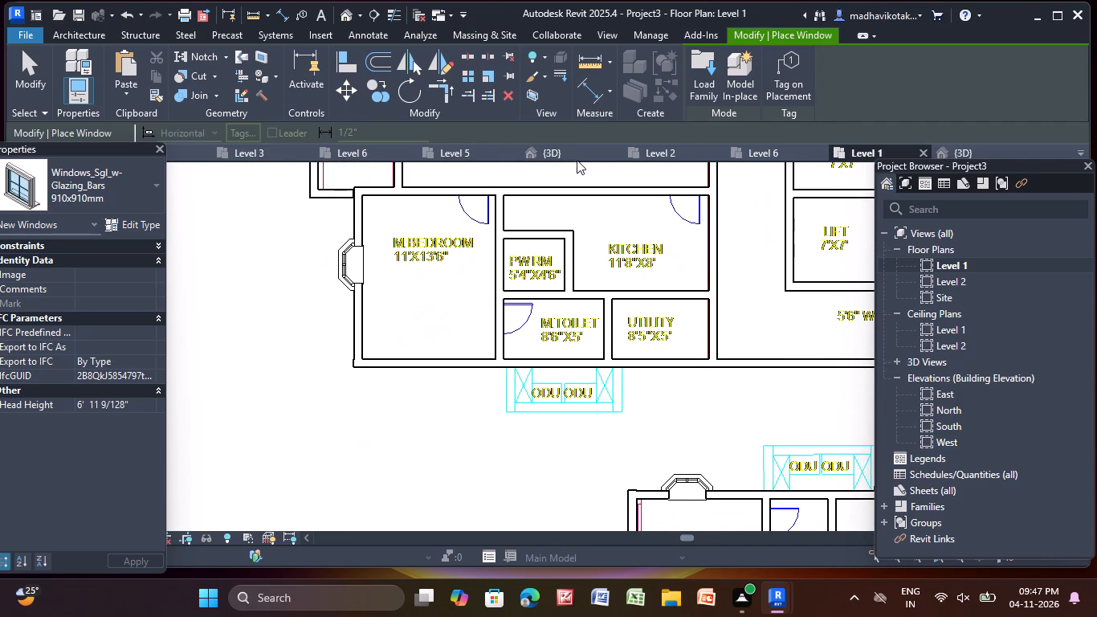
pyautogui.click(712, 247)
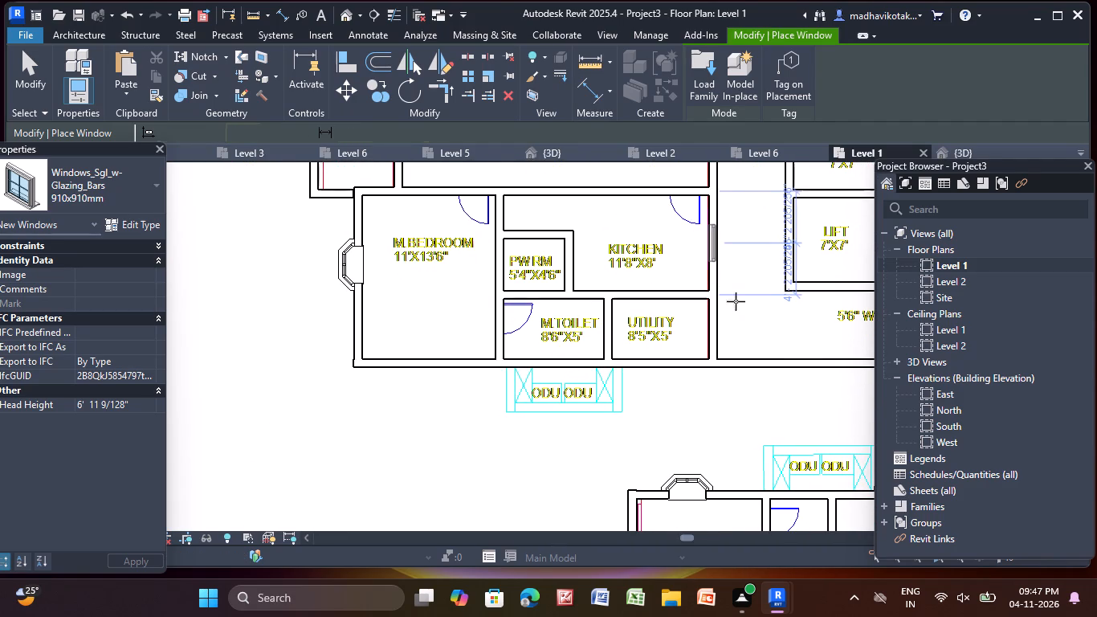
# Examine the kitchen, toilet and balcony walls of the marker 5 and marker 4 flats for possible window positions.
pyautogui.moveTo(747, 403); pyautogui.dragTo(460, 2, button='middle')
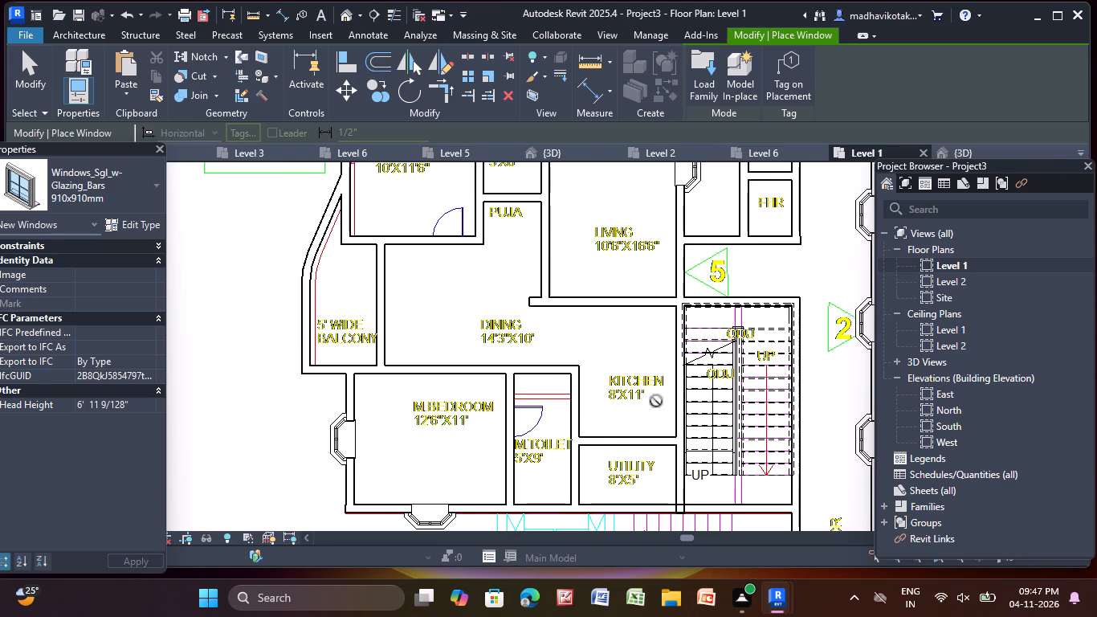
pyautogui.scroll(4, 695, 402)
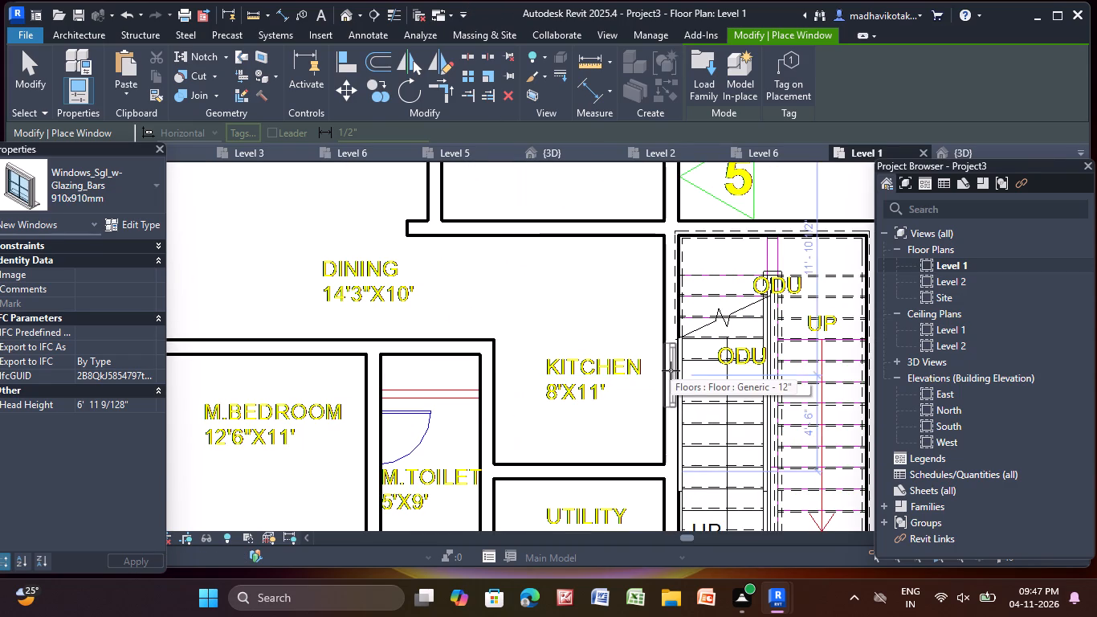
pyautogui.scroll(-8, 671, 370)
pyautogui.moveTo(671, 370); pyautogui.dragTo(508, 123, button='middle')
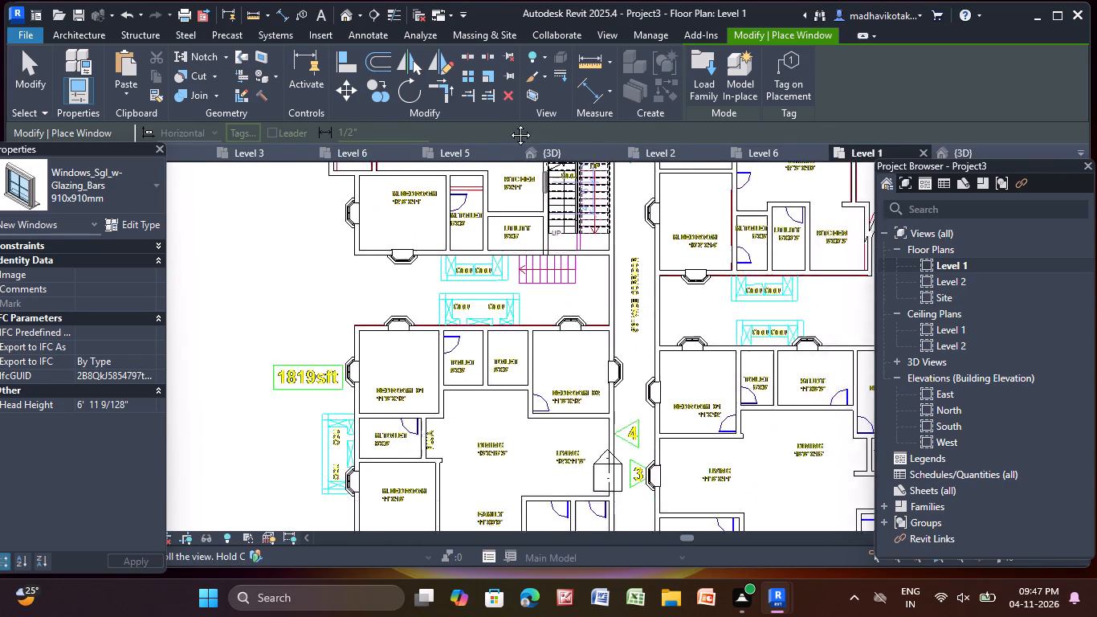
pyautogui.moveTo(508, 123); pyautogui.dragTo(499, 104, button='middle')
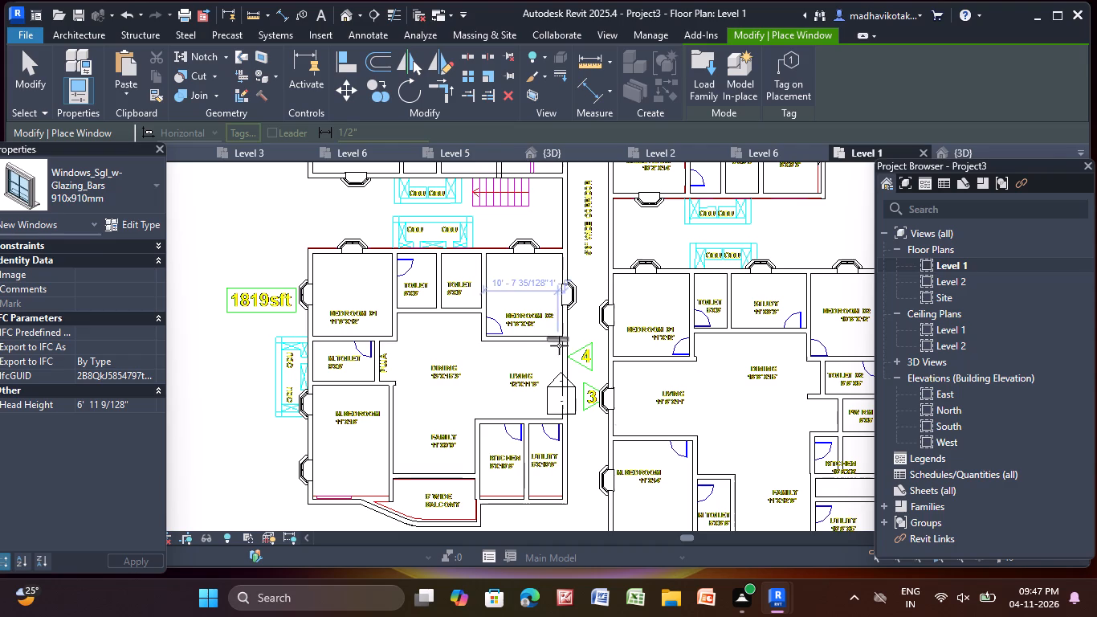
pyautogui.scroll(3, 267, 449)
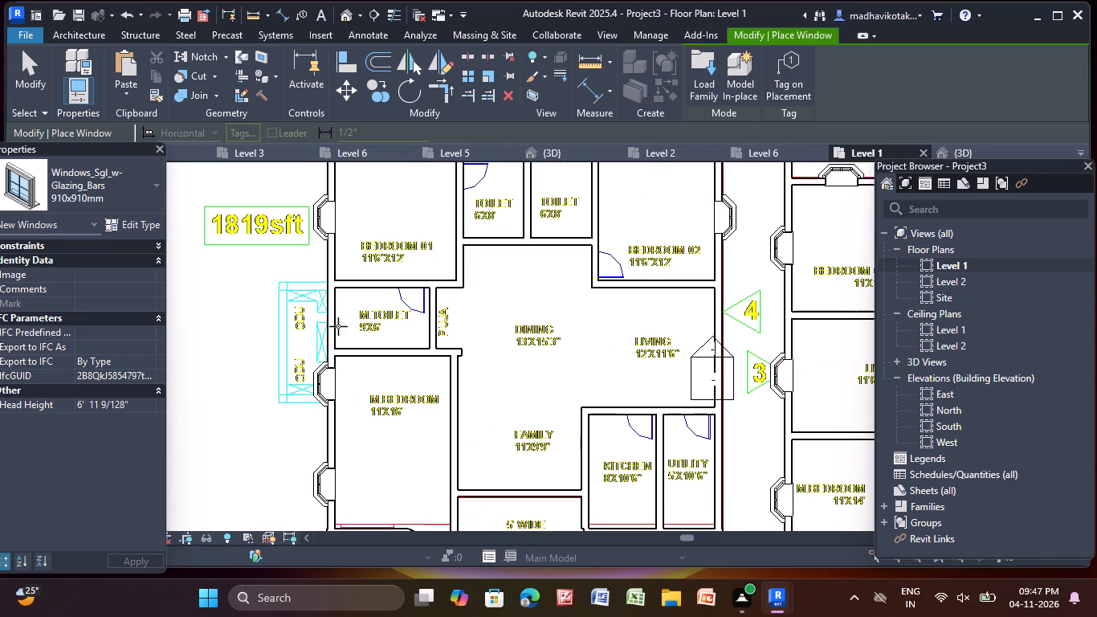
pyautogui.scroll(4, 332, 326)
pyautogui.scroll(-1, 689, 343)
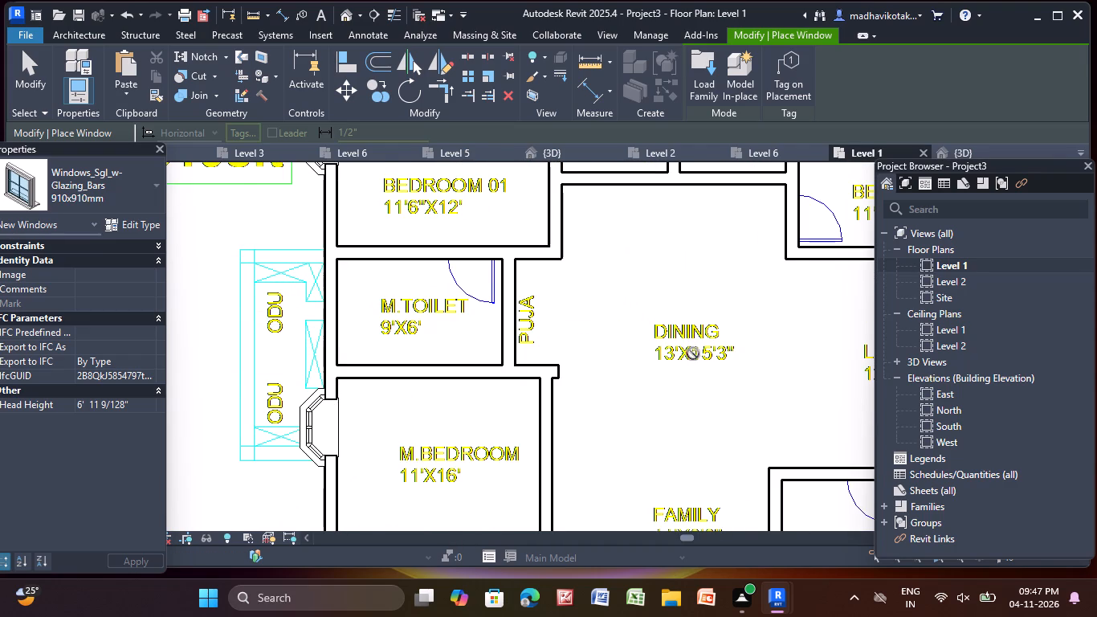
pyautogui.moveTo(679, 376); pyautogui.dragTo(419, 479, button='middle')
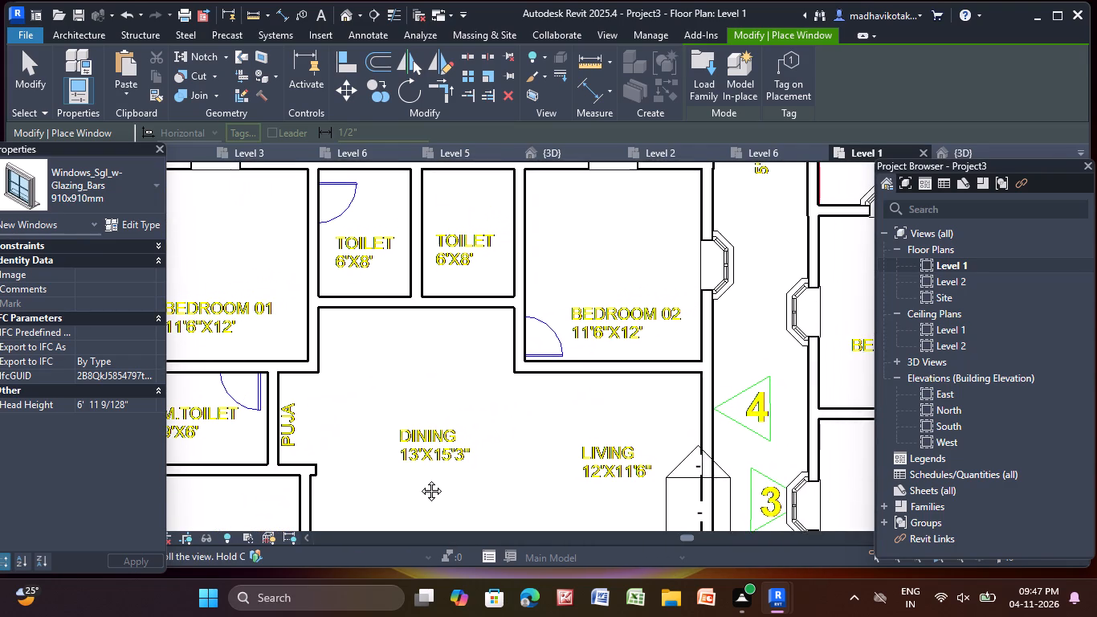
pyautogui.moveTo(419, 479); pyautogui.dragTo(438, 6, button='middle')
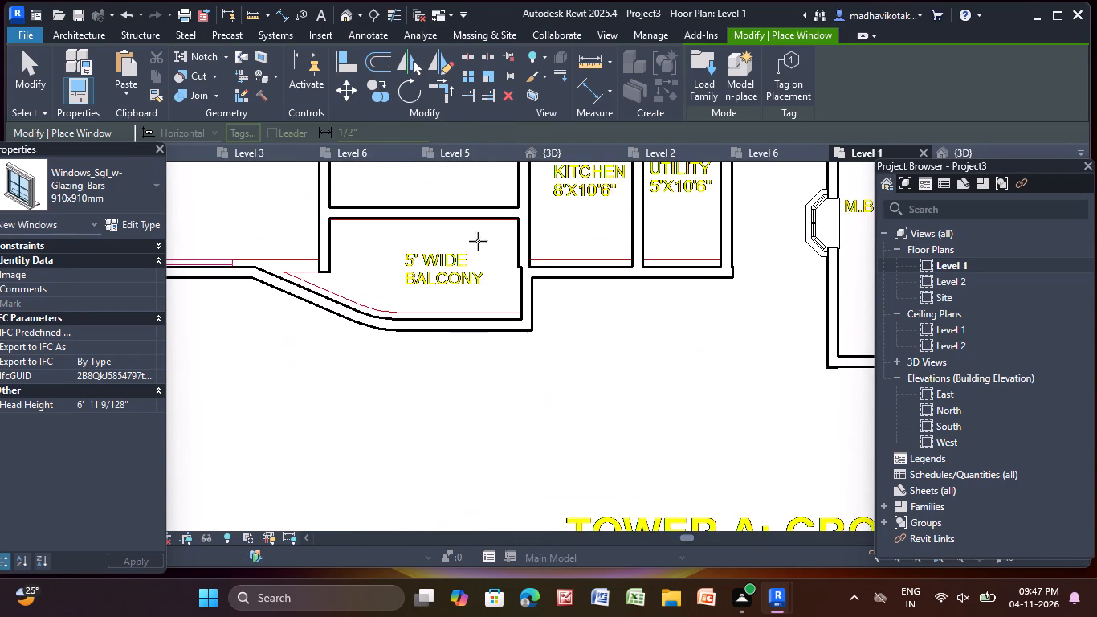
# Place a 910x910mm glazing-bar window in the outer wall of the 2090sft flat's Kitchen, about 2'-6" from the PW RM wall.
pyautogui.scroll(-4, 528, 417)
pyautogui.scroll(-2, 711, 381)
pyautogui.moveTo(708, 381); pyautogui.dragTo(499, 442, button='middle')
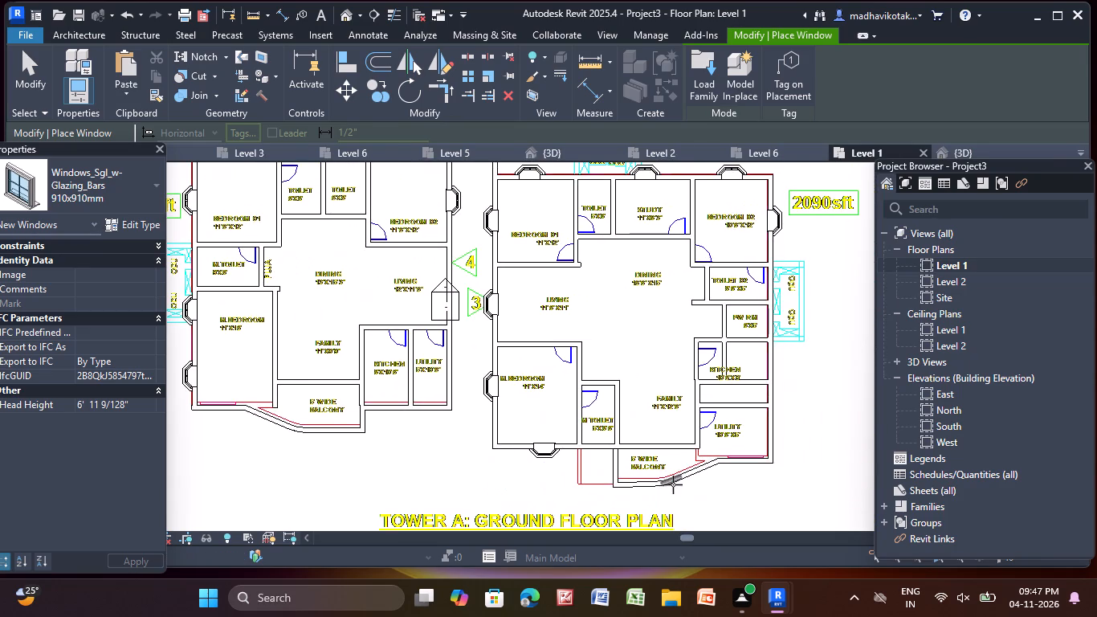
pyautogui.scroll(4, 673, 484)
pyautogui.moveTo(805, 288); pyautogui.dragTo(678, 393, button='middle')
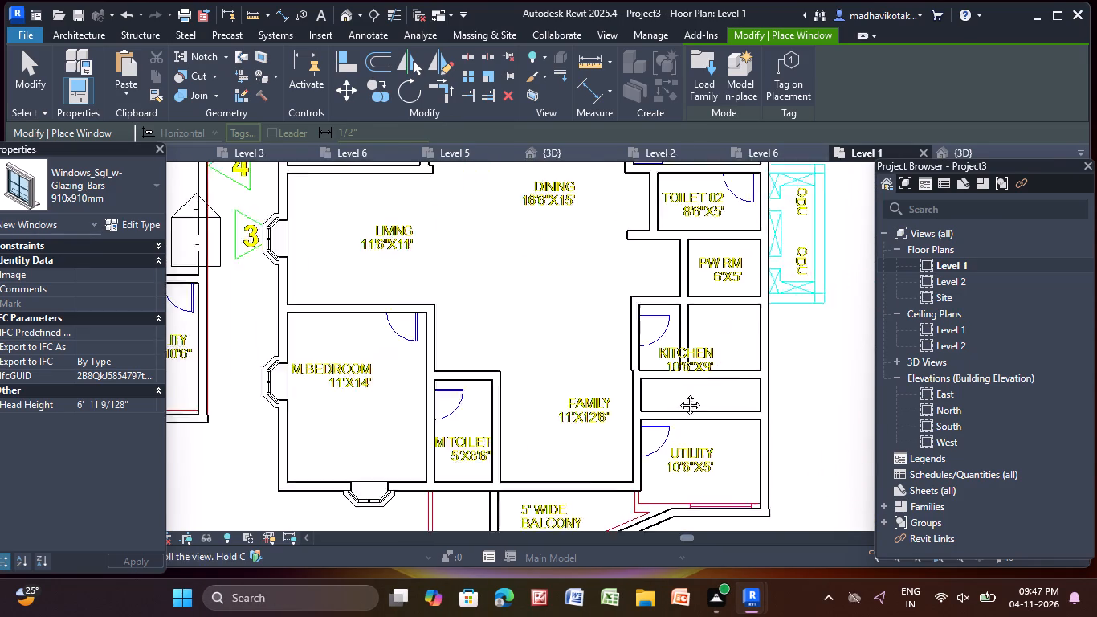
pyautogui.moveTo(678, 393); pyautogui.dragTo(666, 404, button='middle')
pyautogui.scroll(2, 703, 378)
pyautogui.click(703, 378)
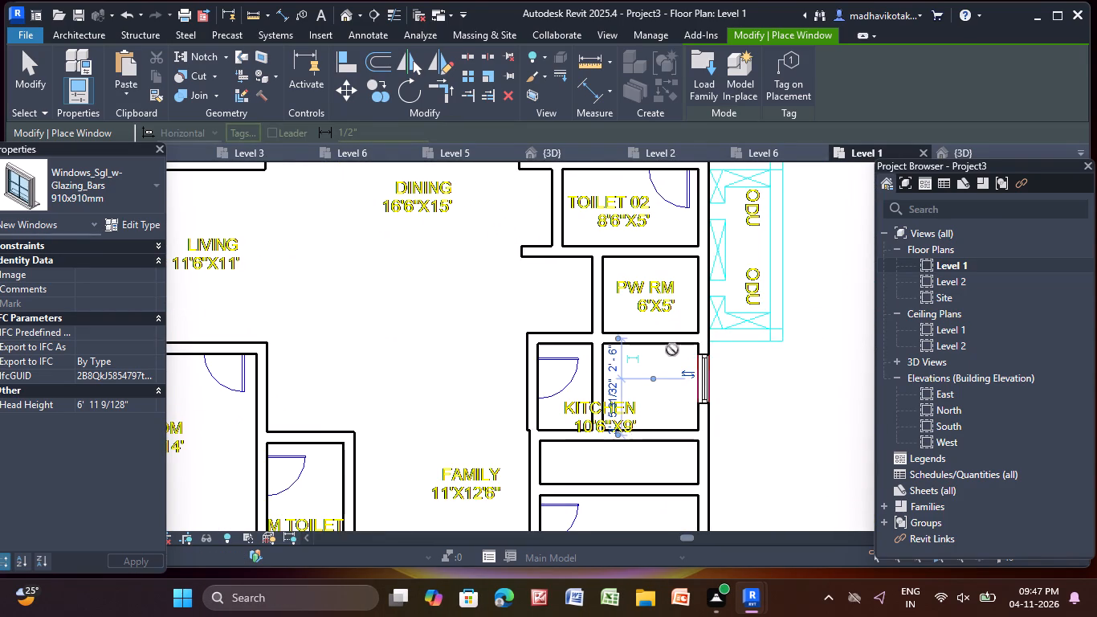
# Place a 910x910mm glazing-bar window in the ODU-side wall of the marker 2 flat's Kitchen, 4'-0" from the Utility wall.
pyautogui.scroll(-2, 655, 337)
pyautogui.moveTo(655, 337); pyautogui.dragTo(805, 615, button='middle')
pyautogui.scroll(-3, 579, 257)
pyautogui.moveTo(579, 258); pyautogui.dragTo(578, 301, button='middle')
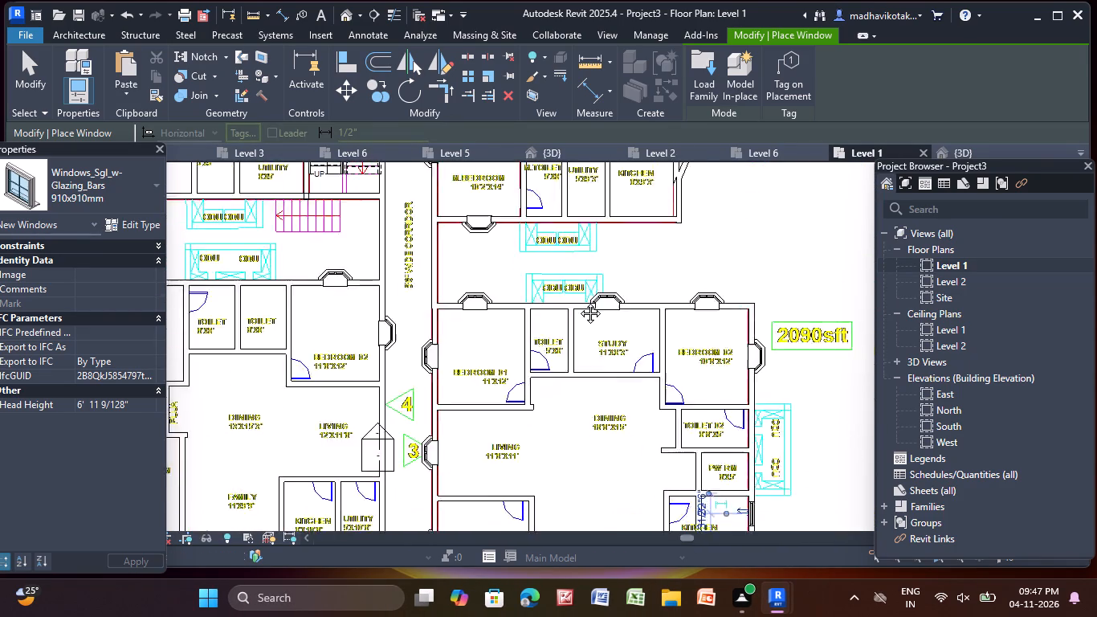
pyautogui.moveTo(578, 301); pyautogui.dragTo(627, 507, button='middle')
pyautogui.scroll(3, 689, 452)
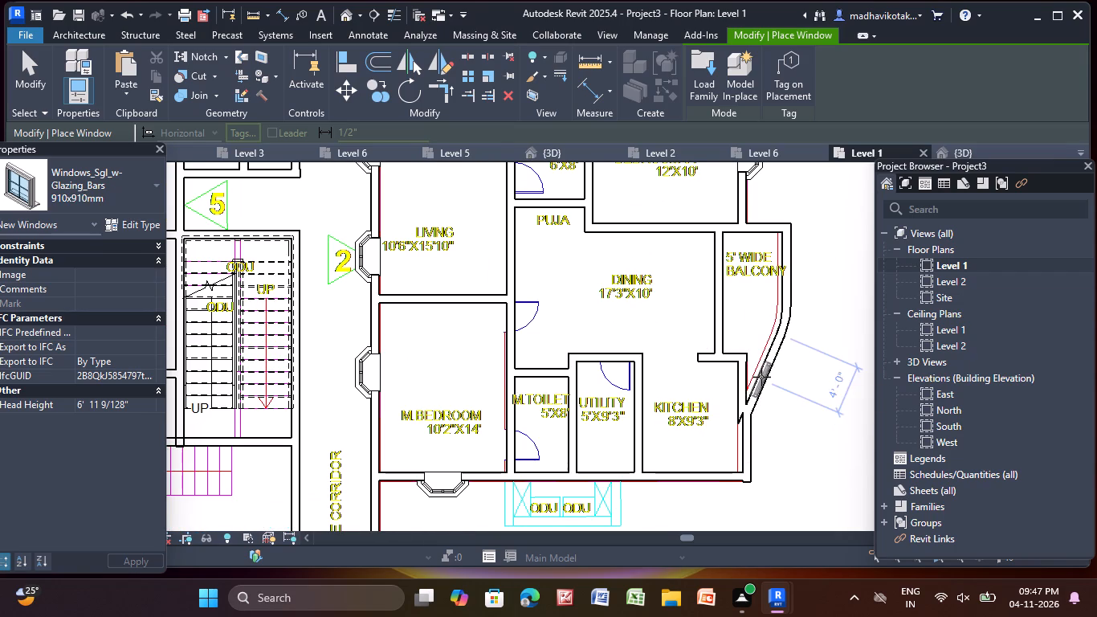
pyautogui.scroll(4, 724, 470)
pyautogui.click(667, 468)
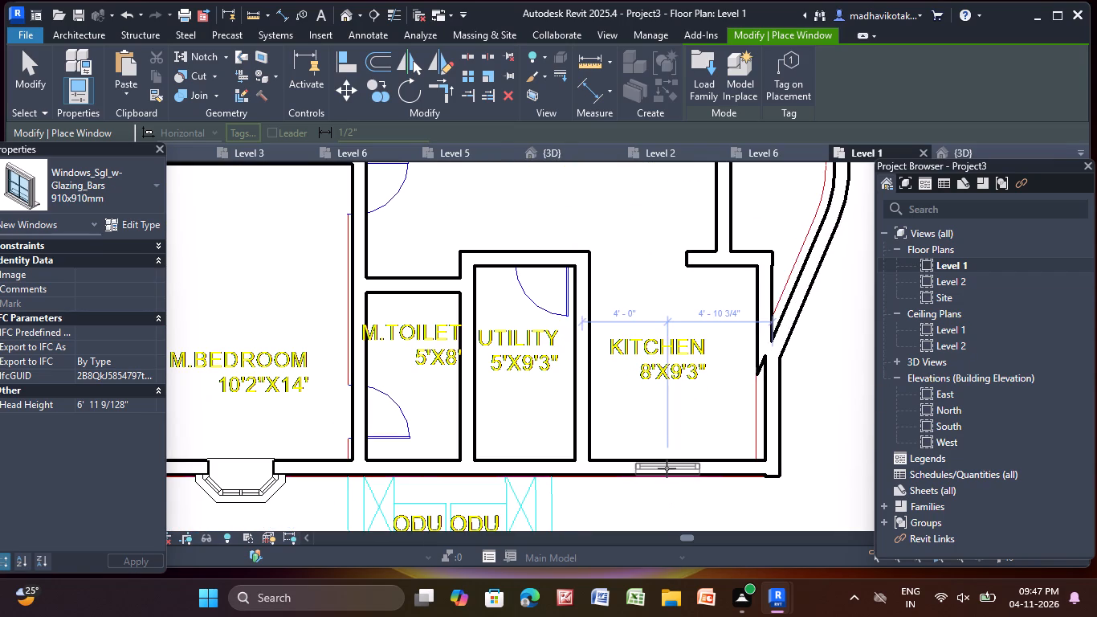
# Place a 910x910mm glazing-bar window centred in the corridor-side wall of the marker 8 flat's Kitchen and end window placement.
pyautogui.scroll(-5, 625, 401)
pyautogui.moveTo(625, 401); pyautogui.dragTo(736, 607, button='middle')
pyautogui.scroll(-2, 624, 341)
pyautogui.moveTo(623, 337); pyautogui.dragTo(633, 583, button='middle')
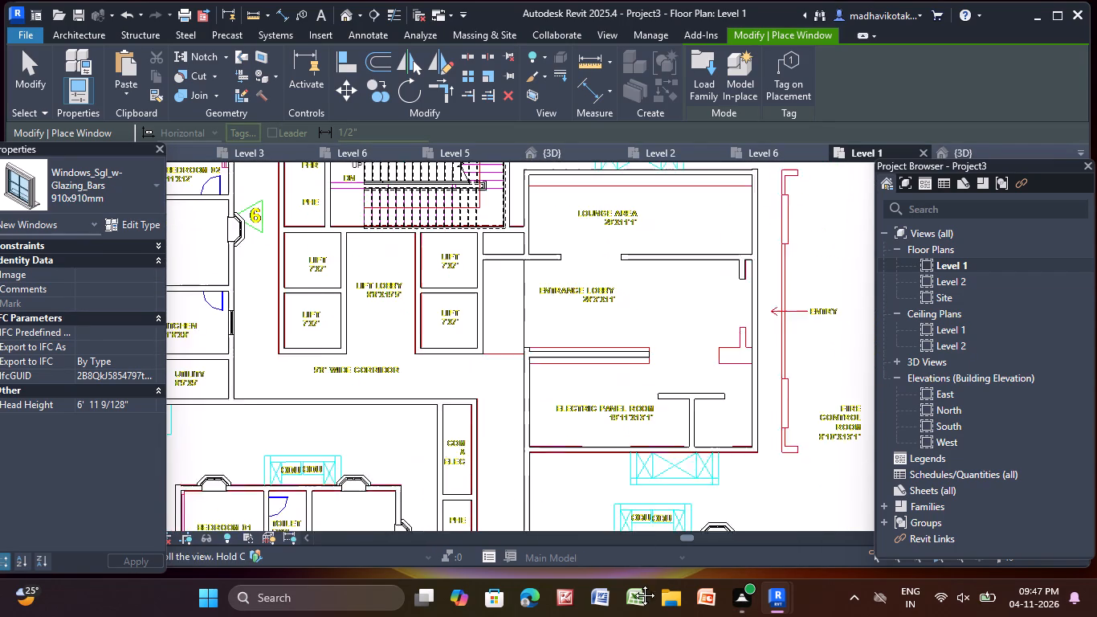
pyautogui.moveTo(633, 583); pyautogui.dragTo(634, 585, button='middle')
pyautogui.scroll(-1, 620, 389)
pyautogui.moveTo(620, 389); pyautogui.dragTo(682, 615, button='middle')
pyautogui.moveTo(541, 317); pyautogui.dragTo(560, 382, button='middle')
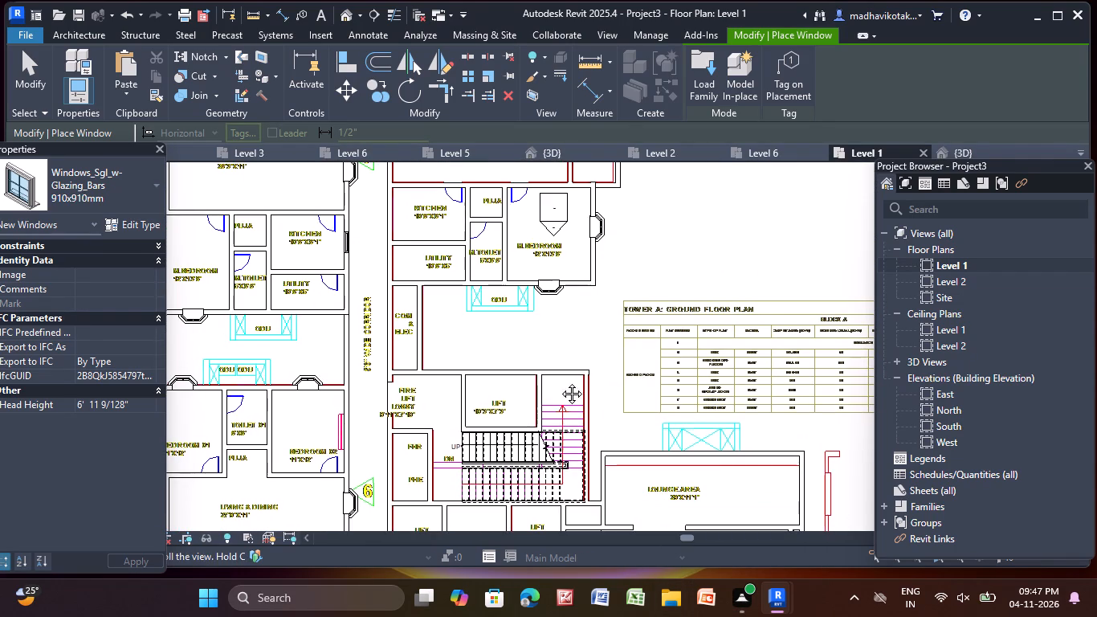
pyautogui.moveTo(560, 382); pyautogui.dragTo(639, 513, button='middle')
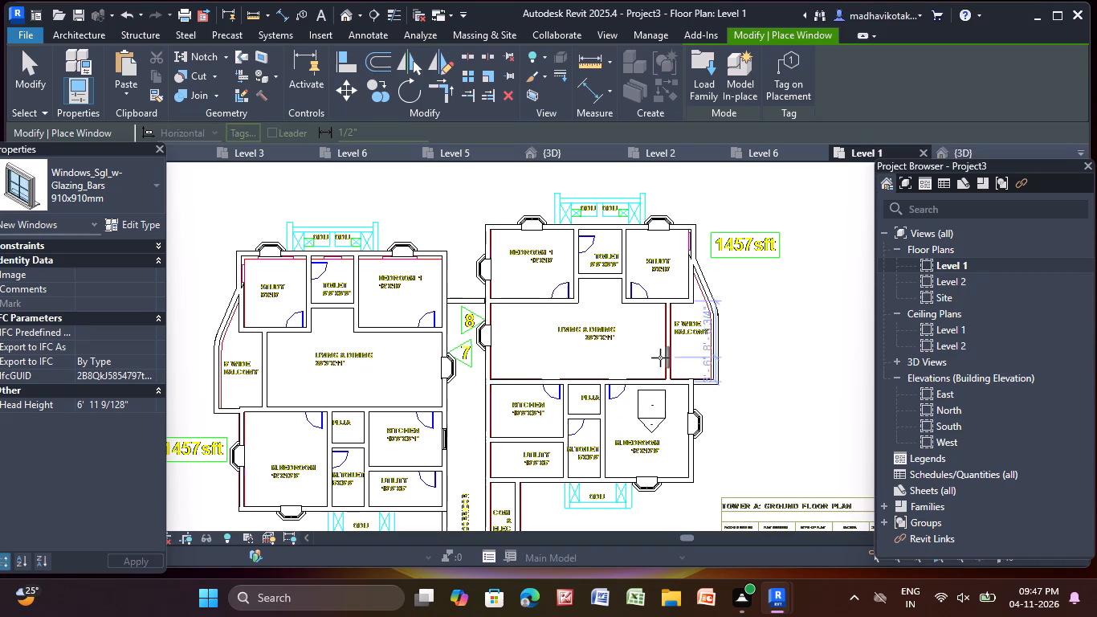
pyautogui.scroll(3, 472, 514)
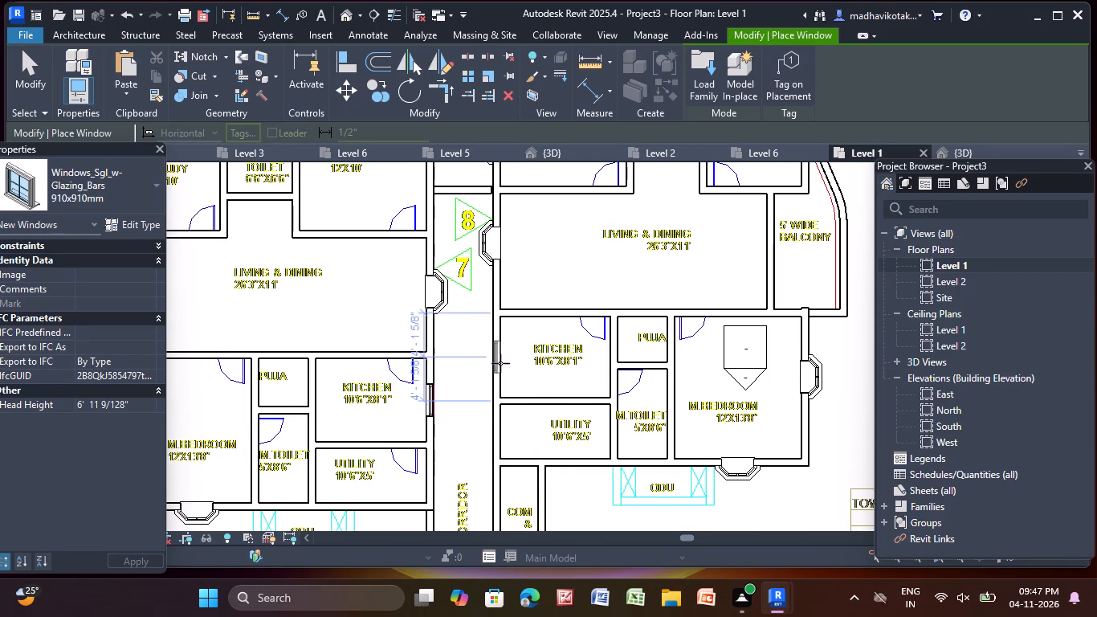
pyautogui.click(500, 360)
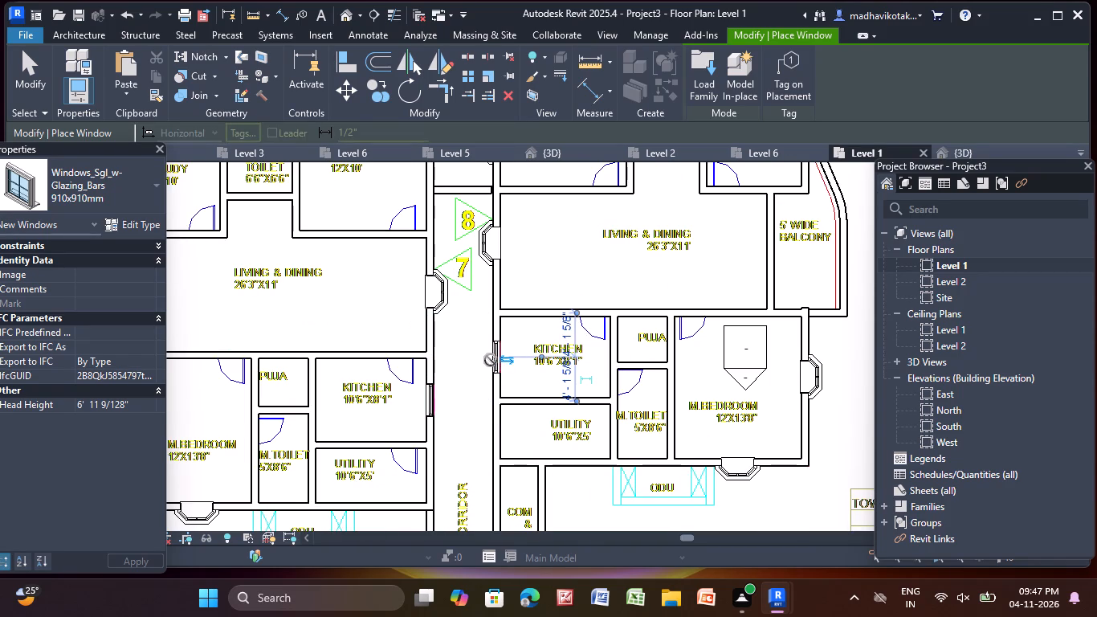
pyautogui.press('Escape')
pyautogui.press('Escape')
pyautogui.press('Escape')
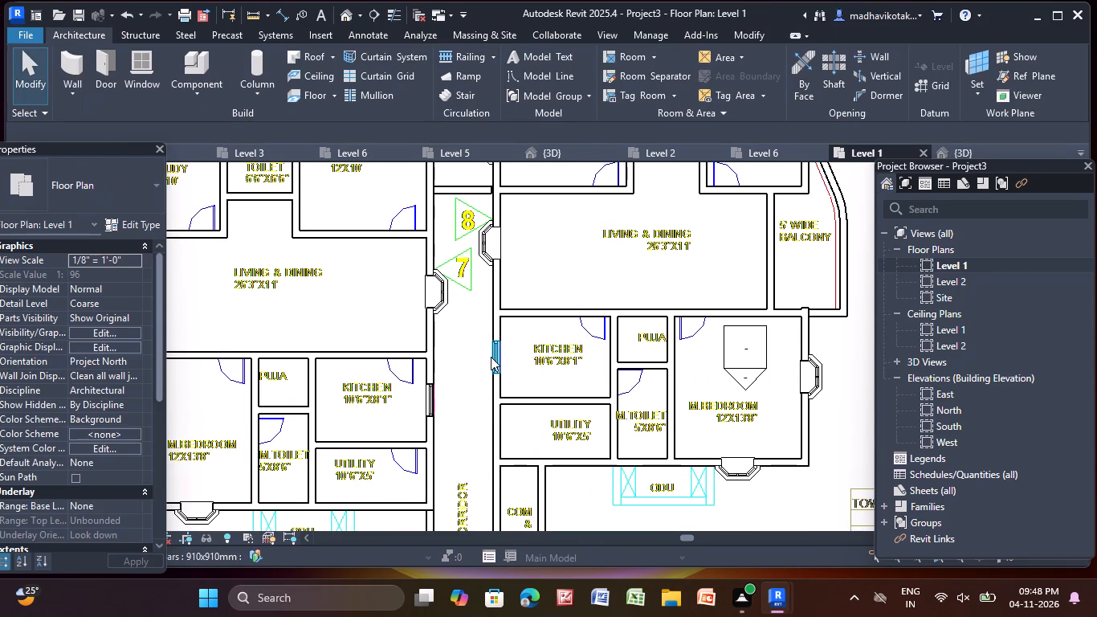
# Place a Window-Double-Hung 26" x 42" centred in the ODU-side wall of the marker 7 flat's Toilet.
pyautogui.scroll(-2, 491, 357)
pyautogui.click(141, 57)
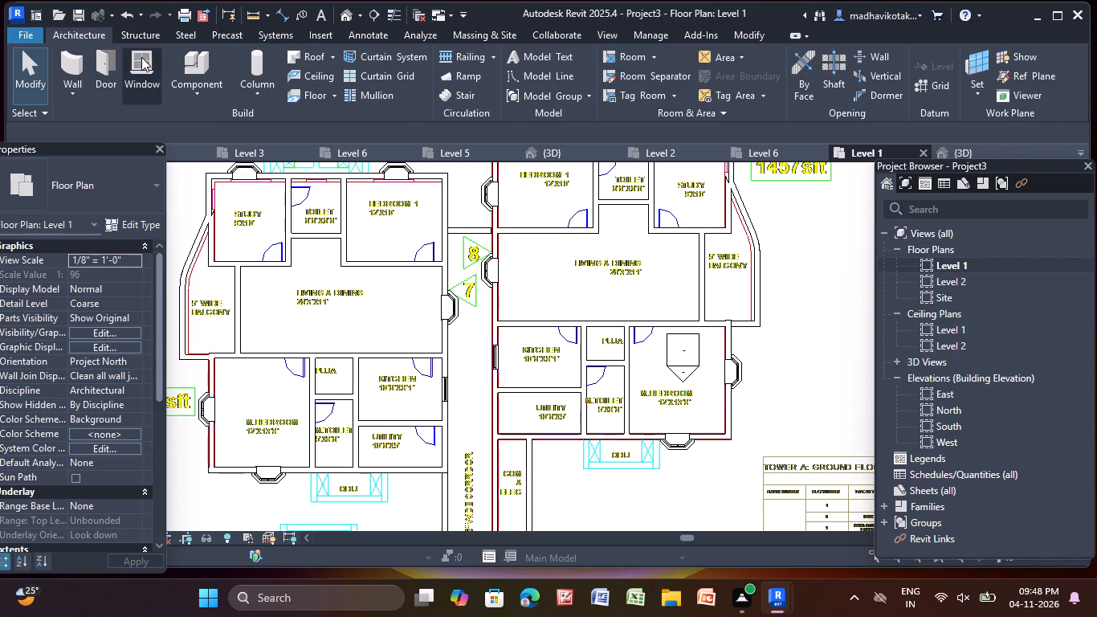
pyautogui.click(108, 186)
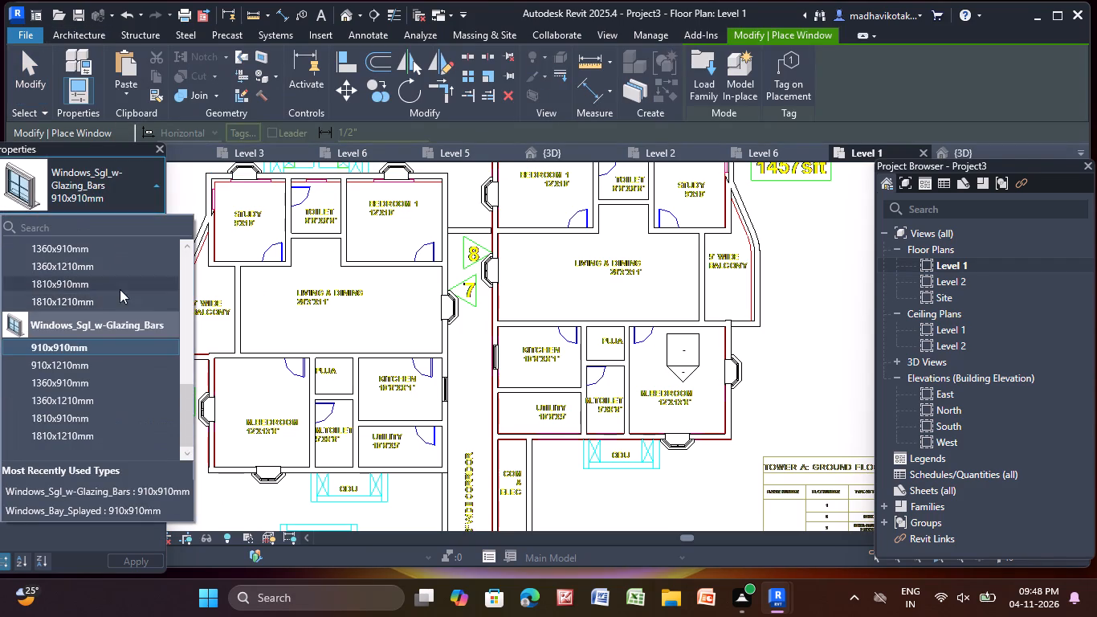
pyautogui.scroll(3, 120, 287)
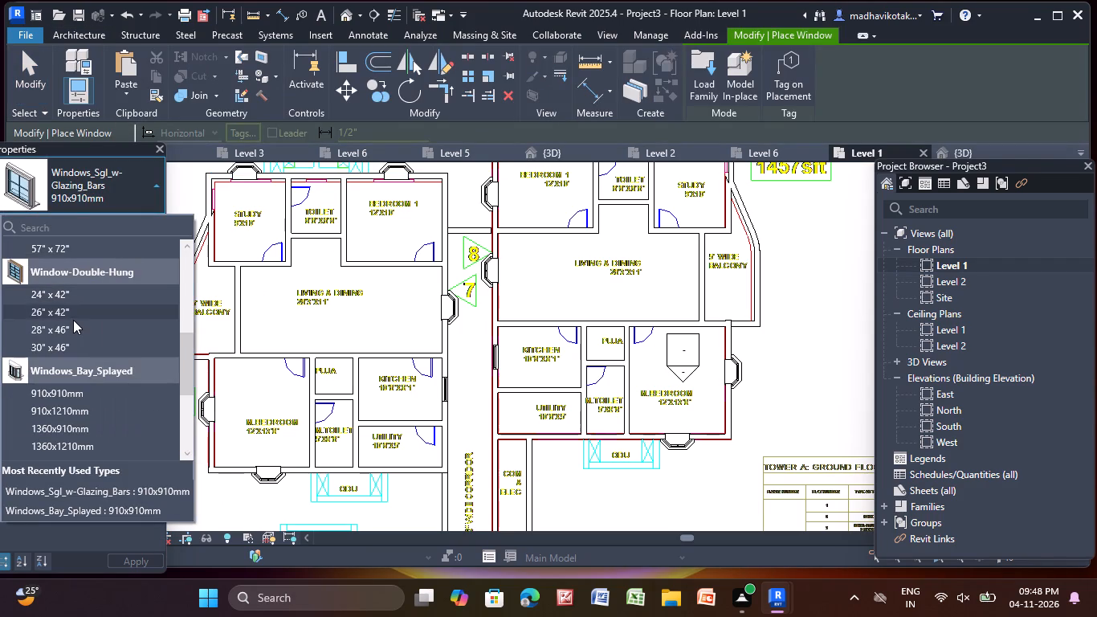
pyautogui.click(75, 316)
pyautogui.moveTo(343, 238); pyautogui.dragTo(452, 376, button='middle')
pyautogui.scroll(3, 422, 319)
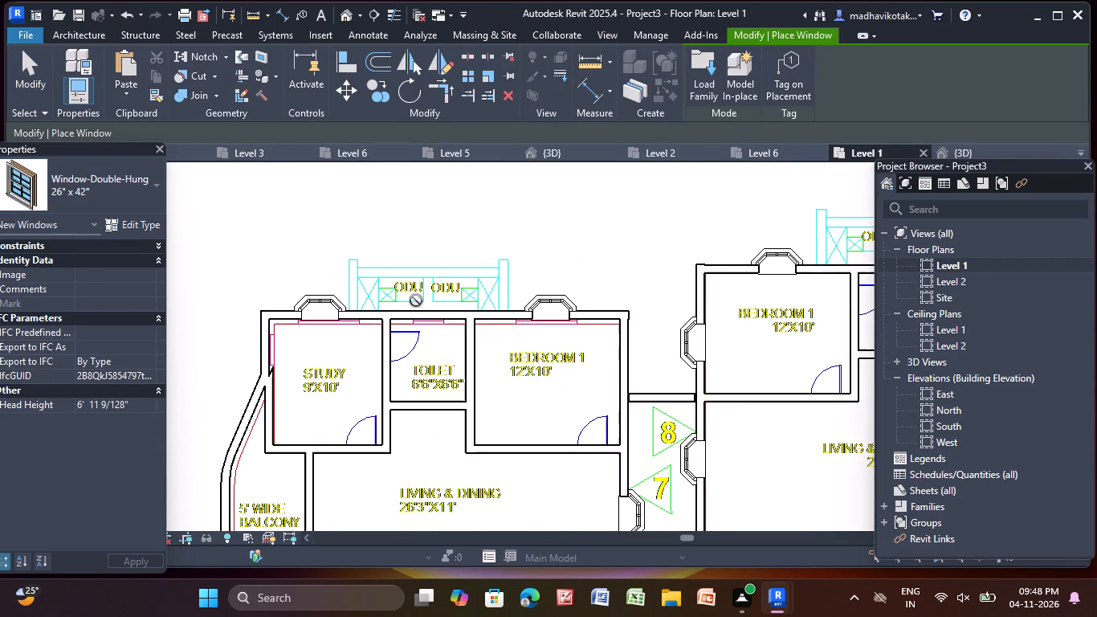
pyautogui.scroll(3, 425, 328)
pyautogui.click(434, 315)
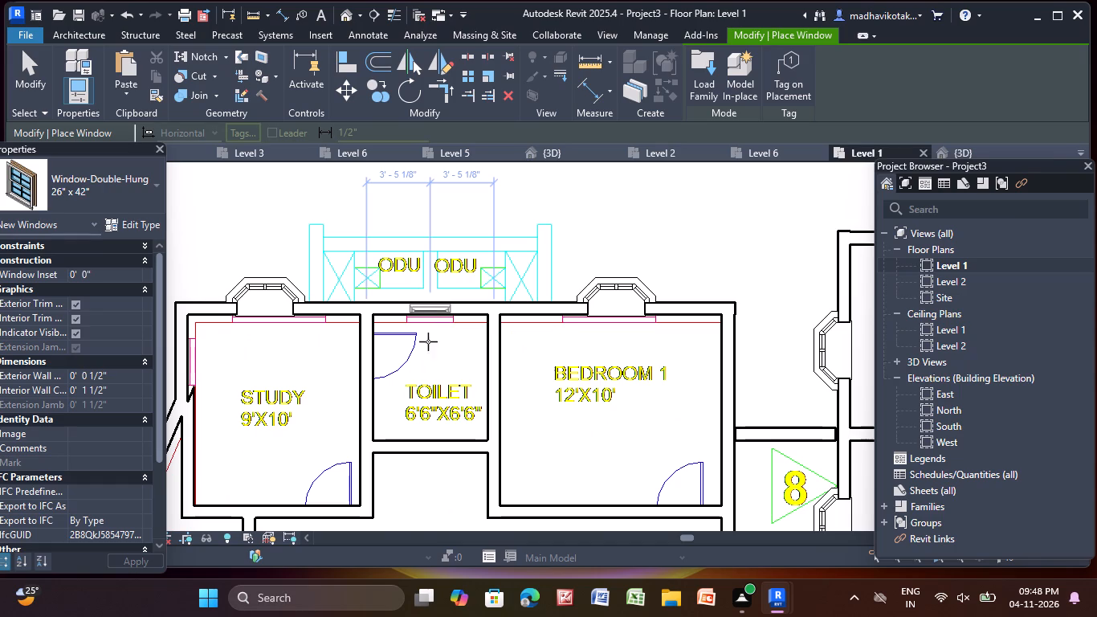
# Place a 26" x 42" double-hung window centred in the ODU-side wall of the 1572sft flat's Toilet 01.
pyautogui.scroll(-2, 438, 388)
pyautogui.moveTo(438, 388); pyautogui.dragTo(471, 40, button='middle')
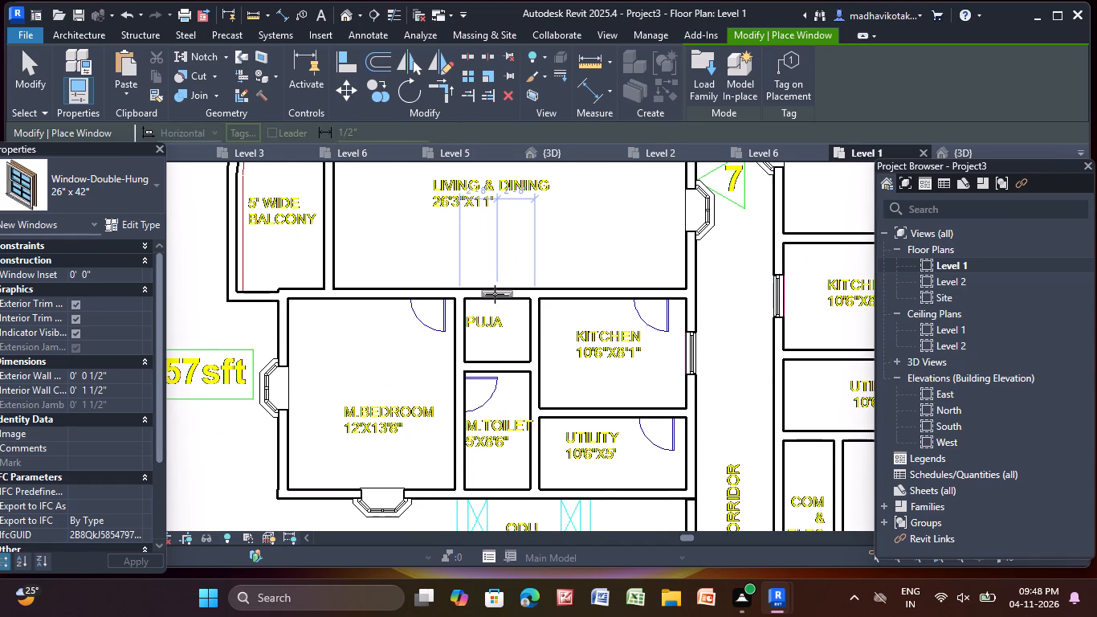
pyautogui.scroll(-6, 495, 294)
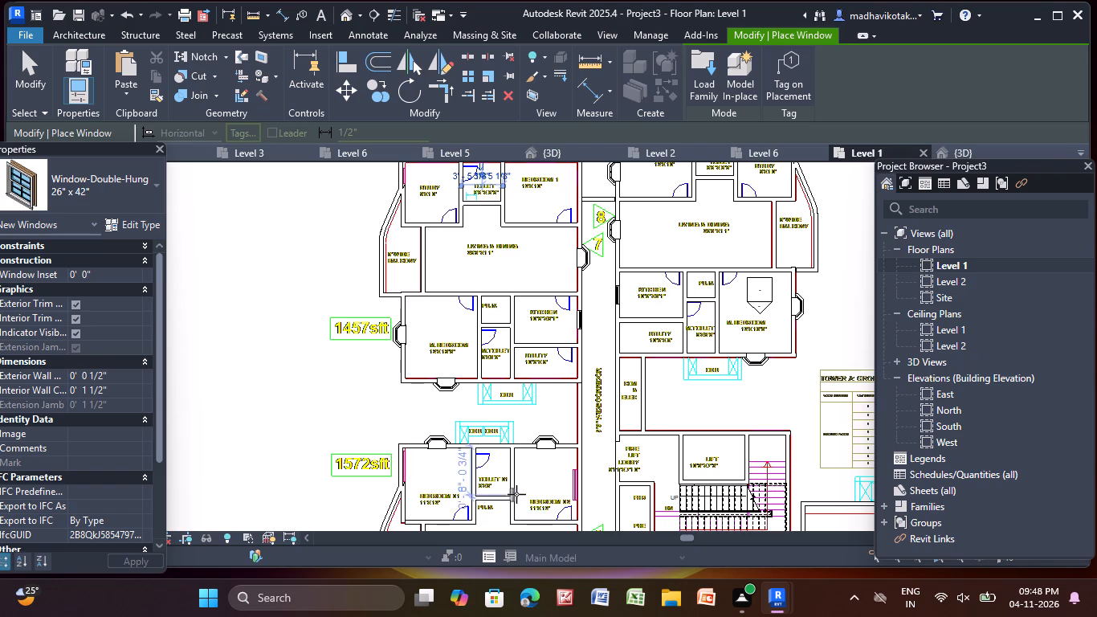
pyautogui.moveTo(521, 459); pyautogui.dragTo(533, 282, button='middle')
pyautogui.scroll(8, 517, 276)
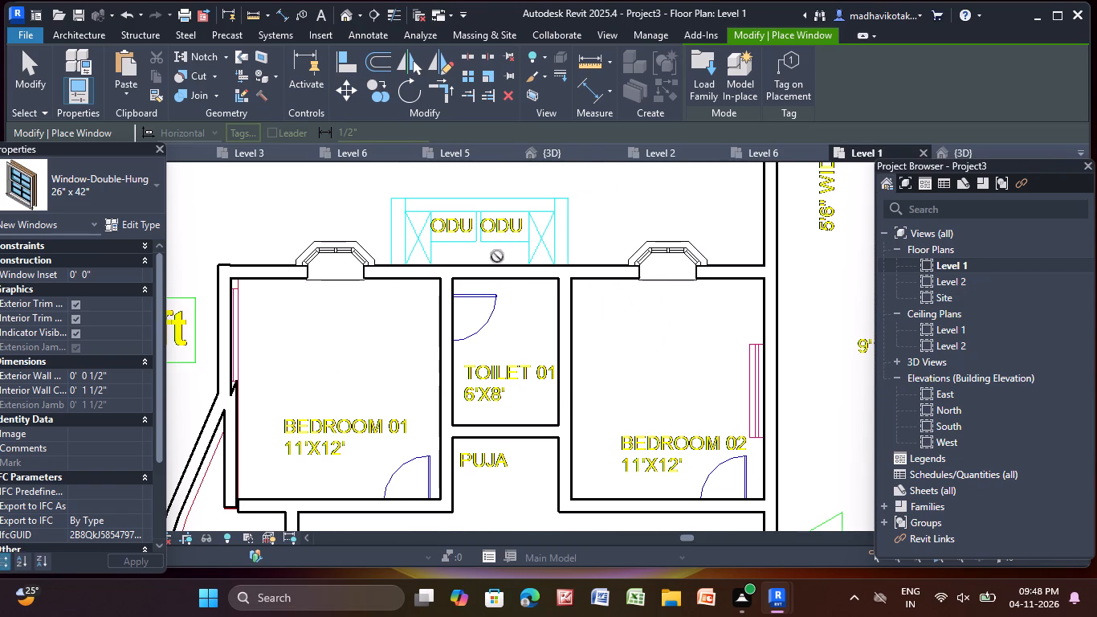
pyautogui.click(499, 273)
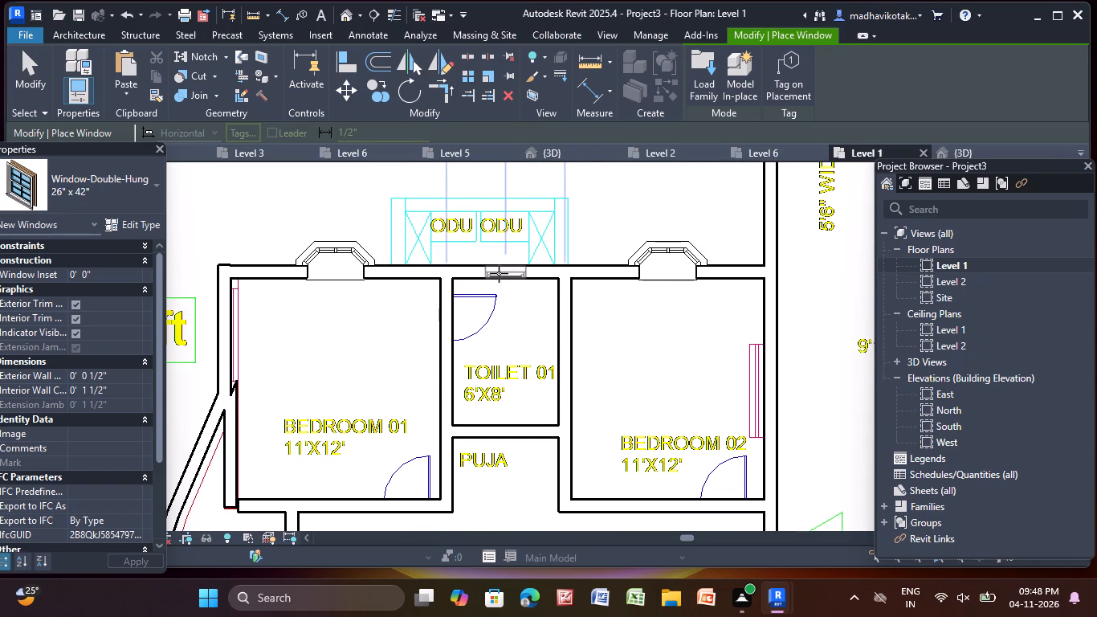
# Place a 26" x 42" double-hung window in the ODU-side wall of the 1572sft flat's M.Toilet.
pyautogui.scroll(-5, 516, 433)
pyautogui.moveTo(516, 415); pyautogui.dragTo(492, 227, button='middle')
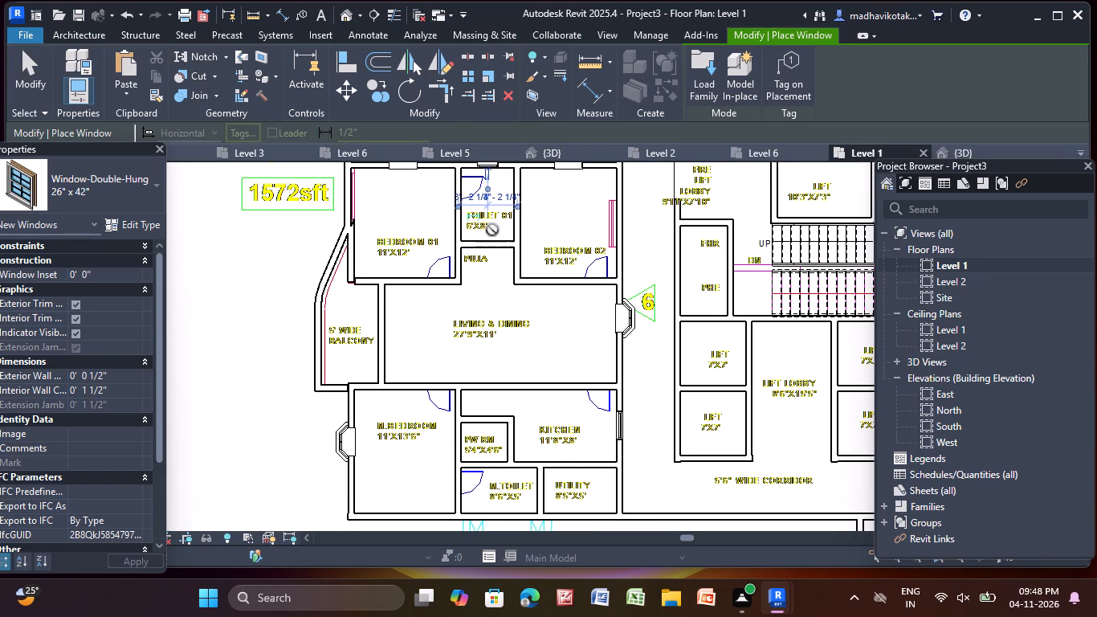
pyautogui.moveTo(453, 446); pyautogui.dragTo(463, 269, button='middle')
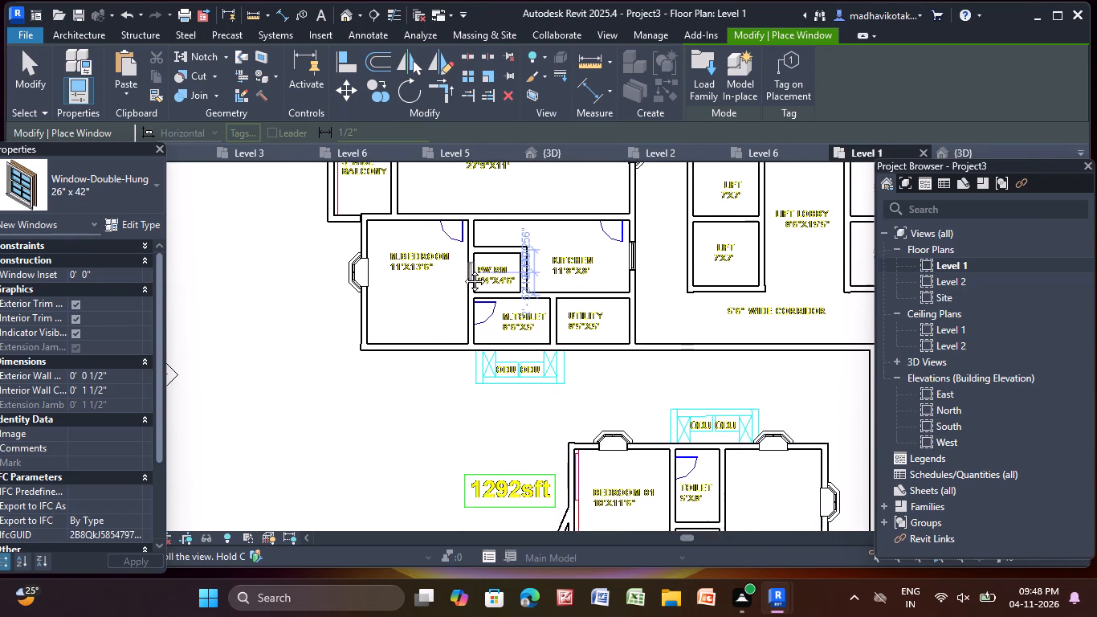
pyautogui.moveTo(463, 269); pyautogui.dragTo(457, 261, button='middle')
pyautogui.scroll(8, 506, 315)
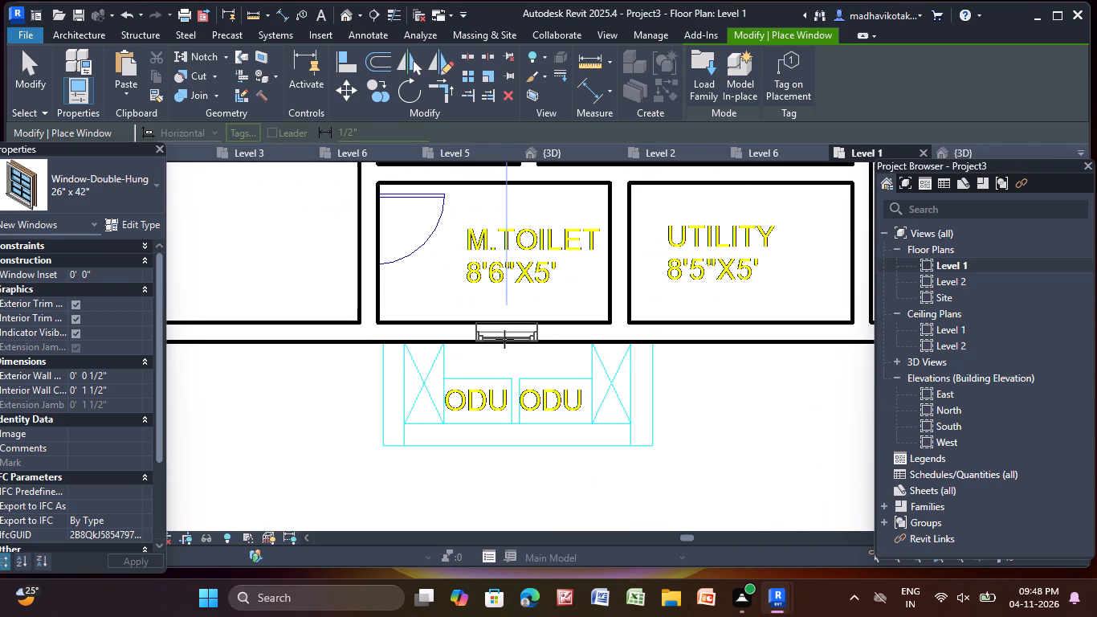
pyautogui.click(504, 339)
# Place a 26" x 42" double-hung window centred in the ODU-side wall of the 1292sft flat's Toilet.
pyautogui.scroll(-3, 533, 432)
pyautogui.moveTo(532, 406); pyautogui.dragTo(418, 1, button='middle')
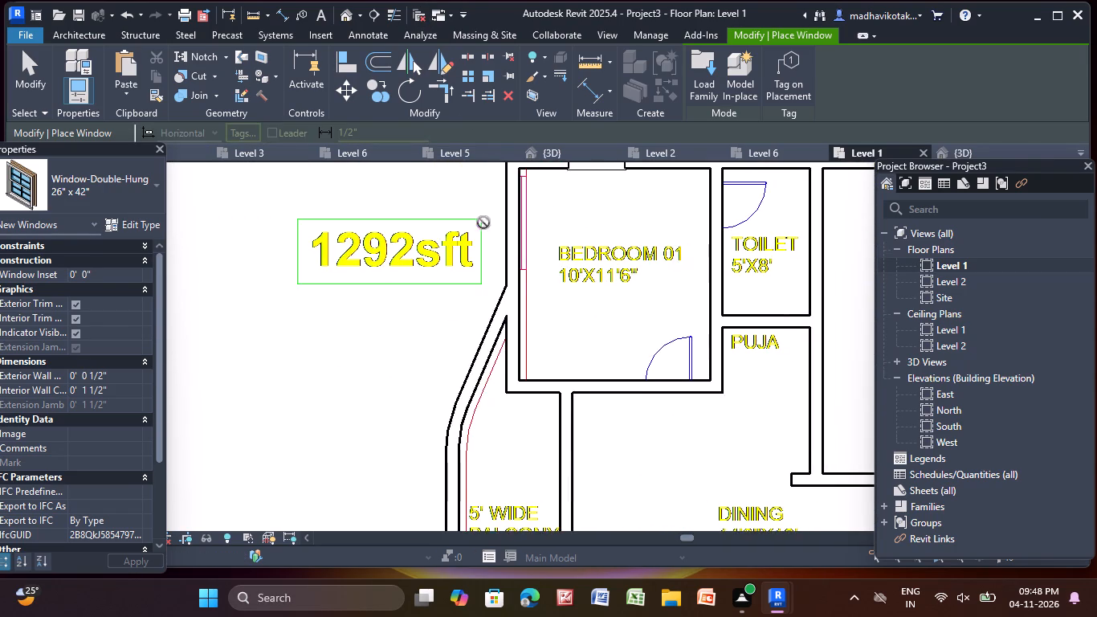
pyautogui.scroll(-4, 520, 324)
pyautogui.scroll(4, 681, 227)
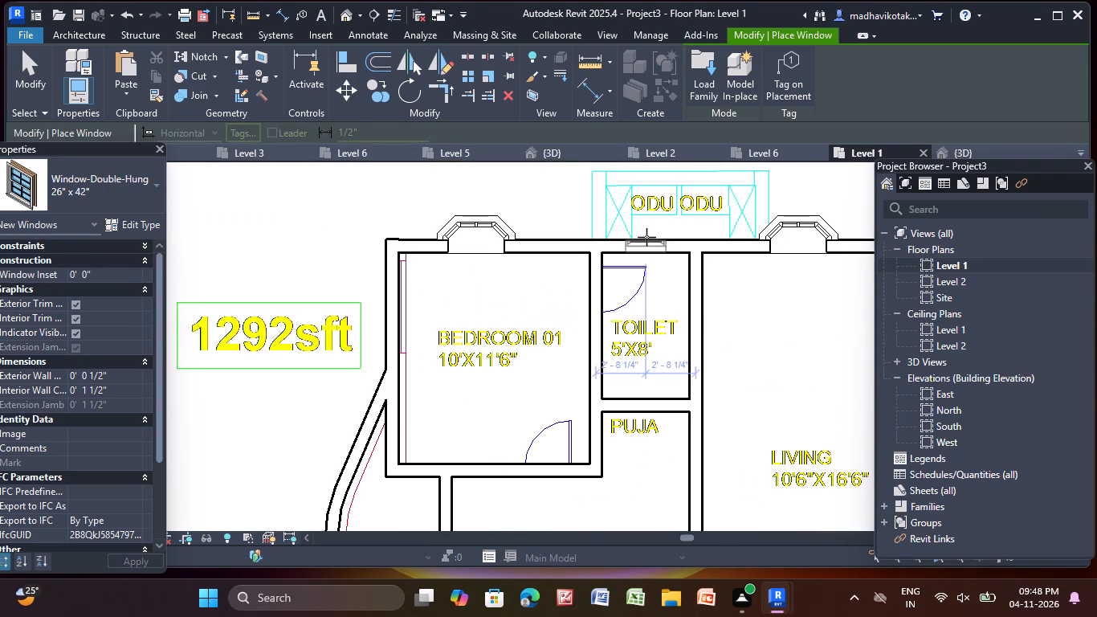
pyautogui.click(646, 237)
# Place a 26" x 42" double-hung window centred in the ODU-side wall of the 1292sft flat's M.Toilet.
pyautogui.scroll(-5, 624, 346)
pyautogui.moveTo(623, 356); pyautogui.dragTo(569, 112, button='middle')
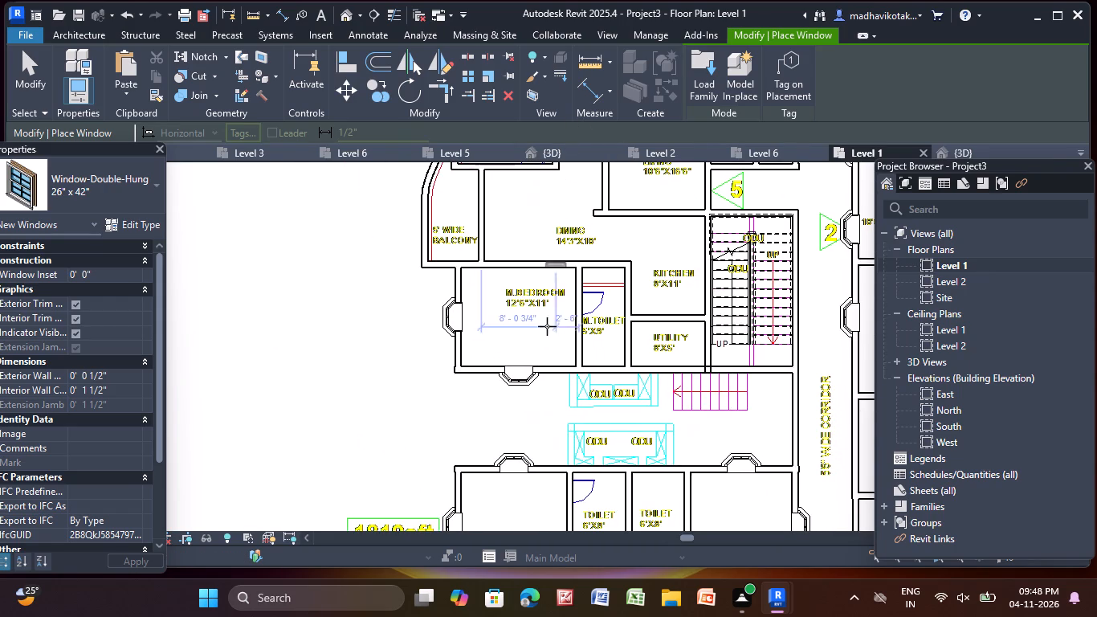
pyautogui.scroll(8, 589, 417)
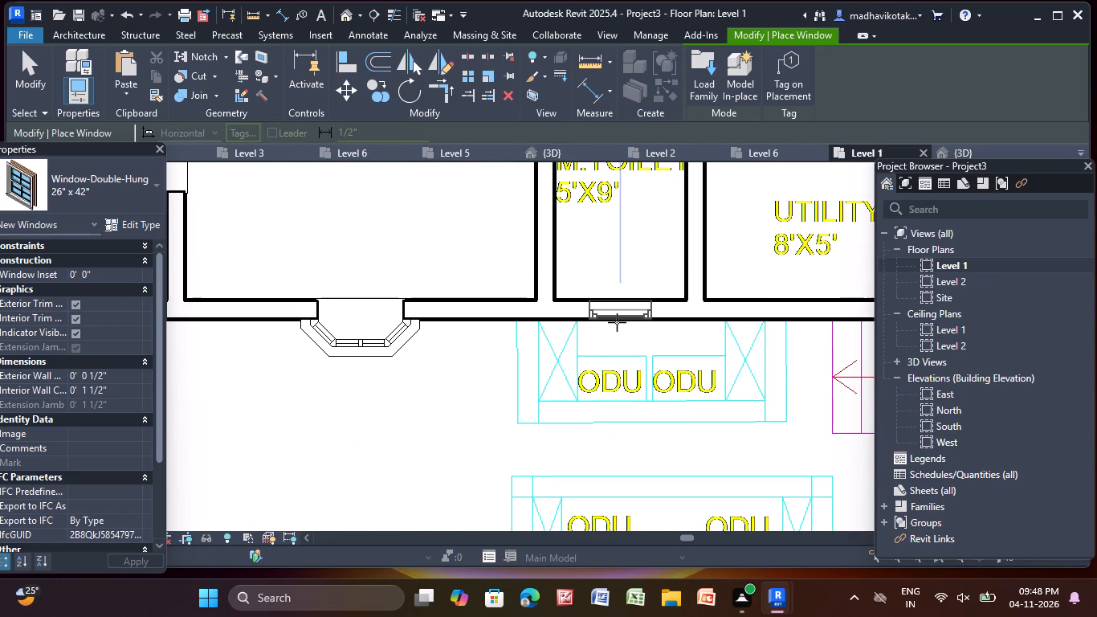
pyautogui.click(617, 322)
# Place 26" x 42" double-hung windows centred in the ODU-side walls of the 1819sft flat's two Toilets and M.Toilet.
pyautogui.scroll(-5, 649, 390)
pyautogui.moveTo(646, 406); pyautogui.dragTo(594, 175, button='middle')
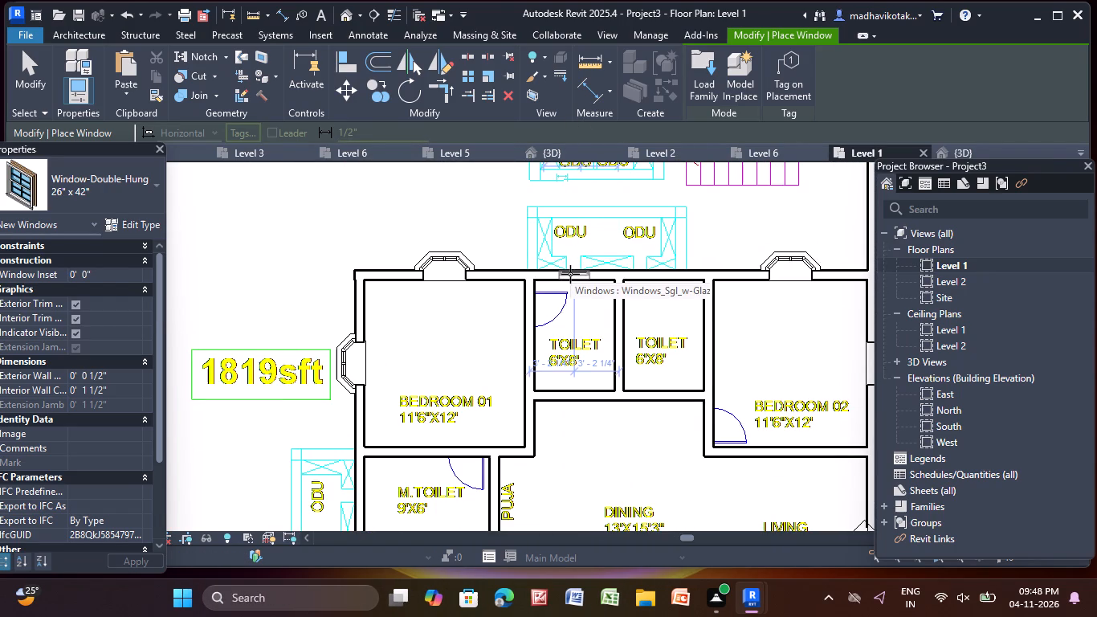
pyautogui.click(569, 274)
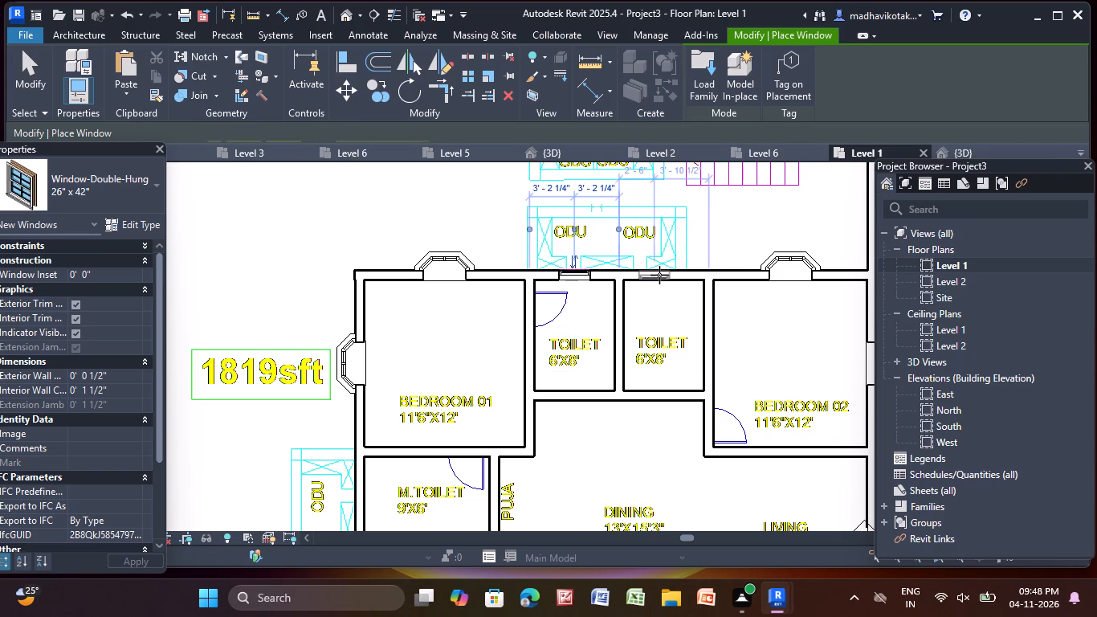
pyautogui.click(657, 273)
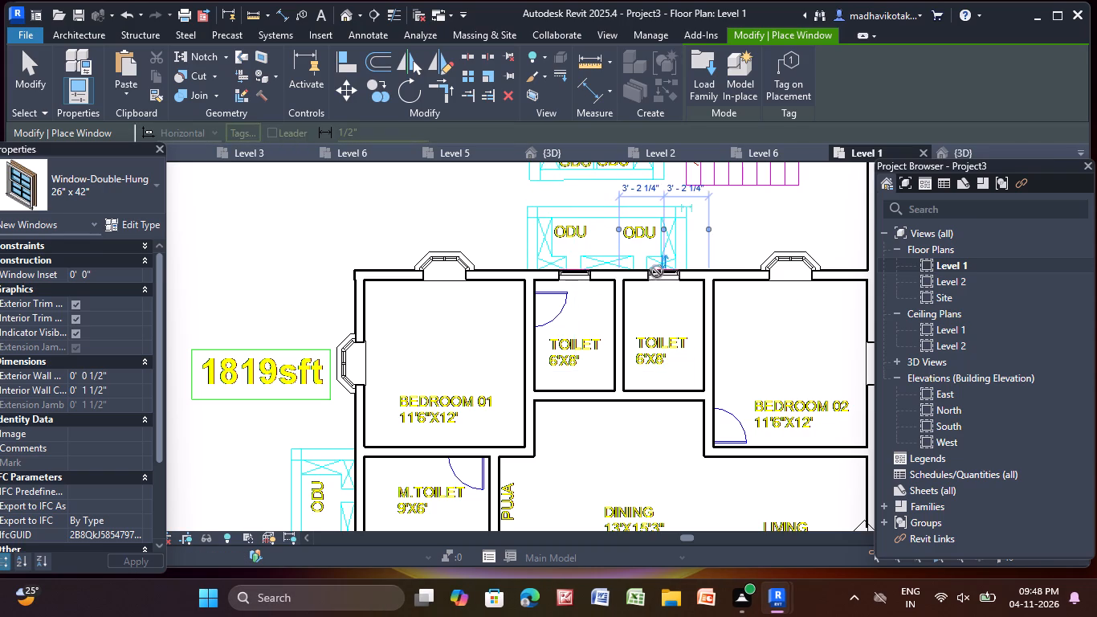
pyautogui.scroll(-4, 659, 253)
pyautogui.scroll(3, 510, 411)
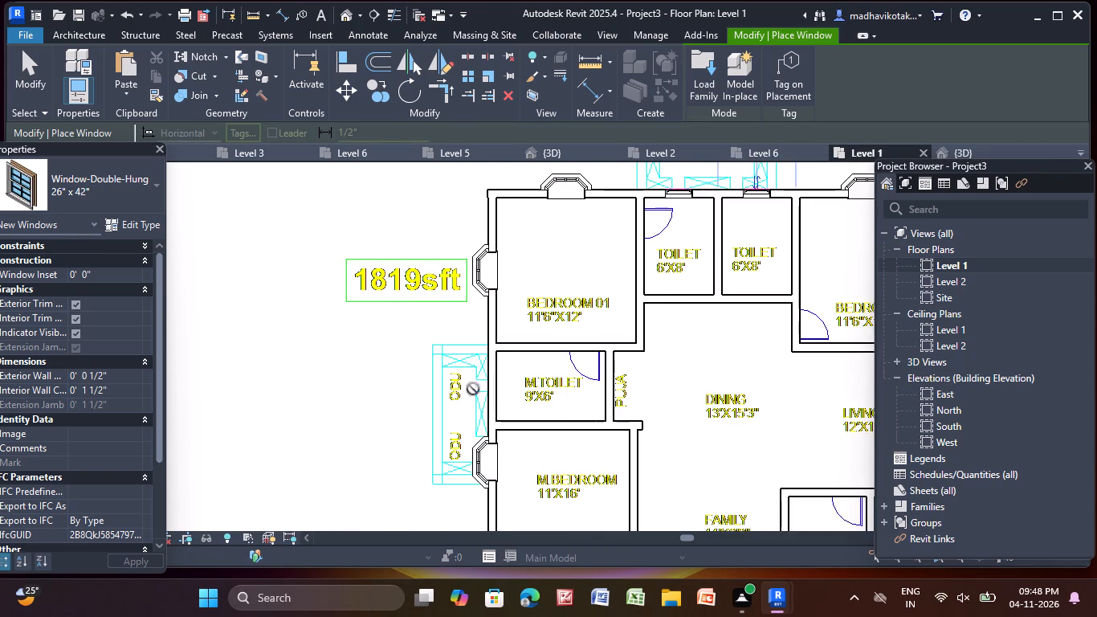
pyautogui.scroll(4, 473, 389)
pyautogui.click(499, 383)
# Place a 26" x 42" double-hung window centred in the outer wall of the 1819sft flat's Kitchen.
pyautogui.scroll(-4, 624, 415)
pyautogui.moveTo(622, 418); pyautogui.dragTo(620, 412, button='middle')
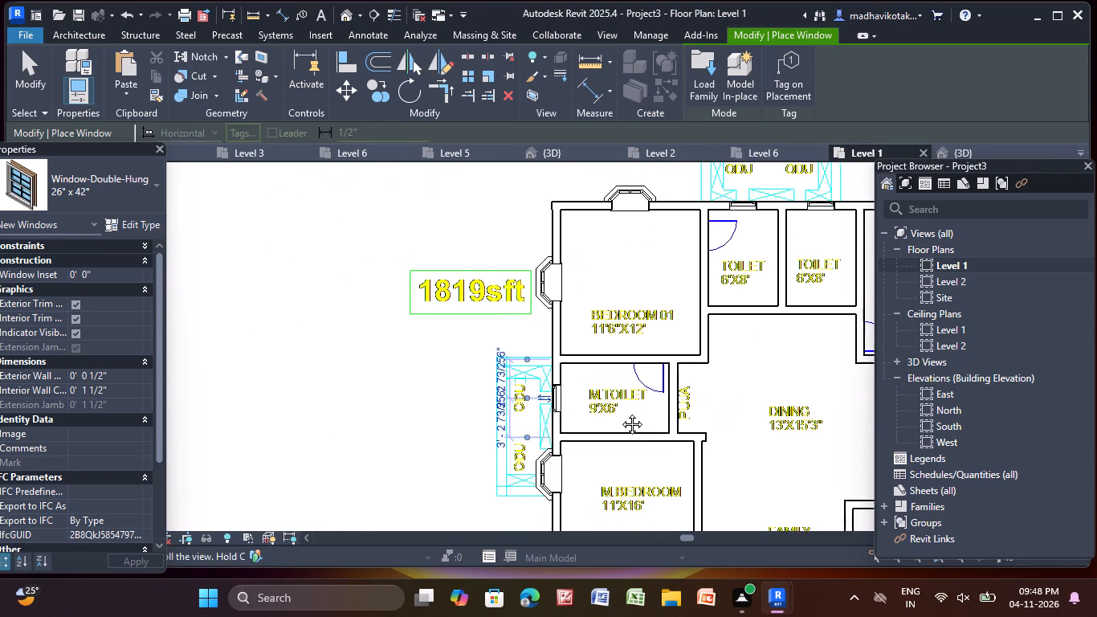
pyautogui.moveTo(620, 412); pyautogui.dragTo(501, 131, button='middle')
pyautogui.moveTo(649, 373); pyautogui.dragTo(459, 462, button='middle')
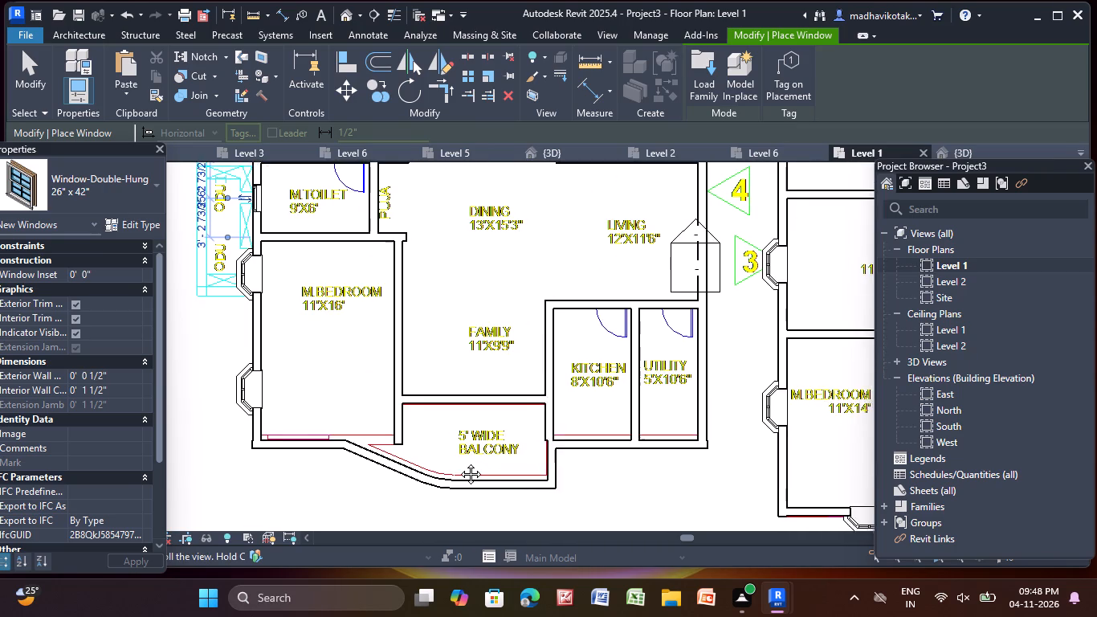
pyautogui.moveTo(459, 462); pyautogui.dragTo(455, 464, button='middle')
pyautogui.scroll(4, 575, 460)
pyautogui.click(575, 444)
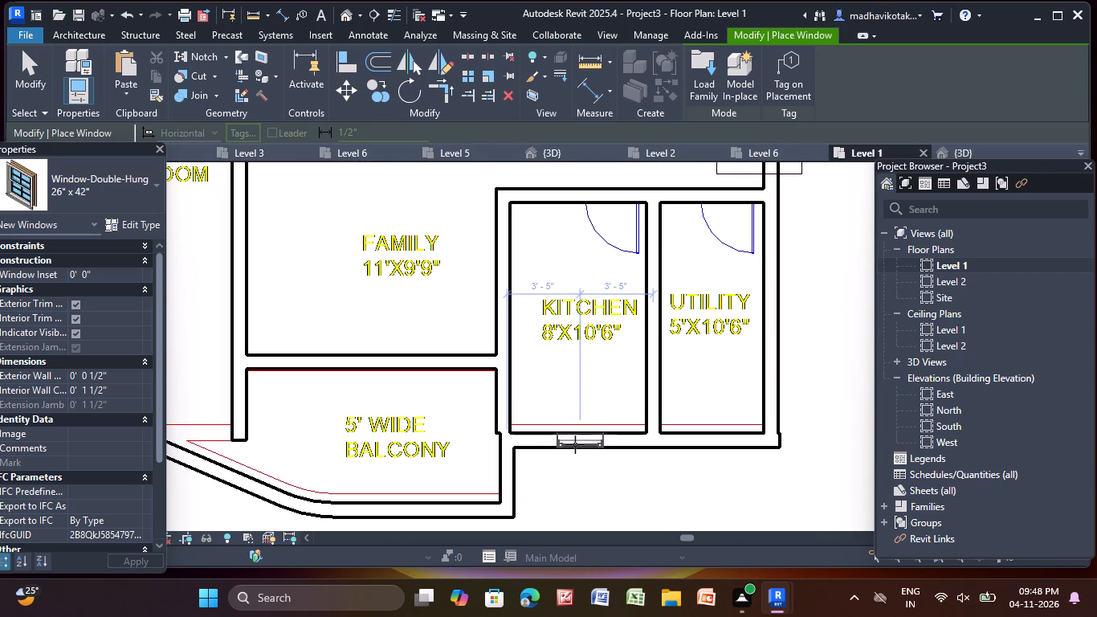
# Place a 26" x 42" double-hung window centred in the outer wall of the 2090sft flat's M Toilet.
pyautogui.scroll(-5, 665, 393)
pyautogui.moveTo(665, 393); pyautogui.dragTo(349, 346, button='middle')
pyautogui.scroll(9, 619, 424)
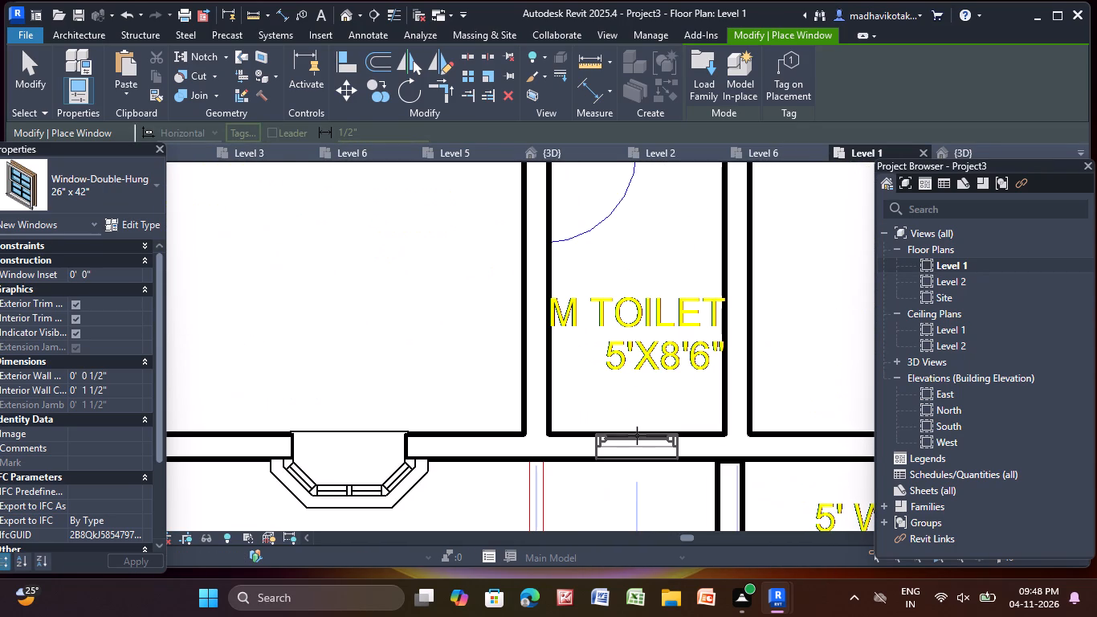
pyautogui.click(636, 441)
# Place 26" x 42" double-hung windows in the 2090sft flat's Toilet 02 and Toilet, each 2'-0" from the adjoining bedroom wall.
pyautogui.scroll(-6, 646, 434)
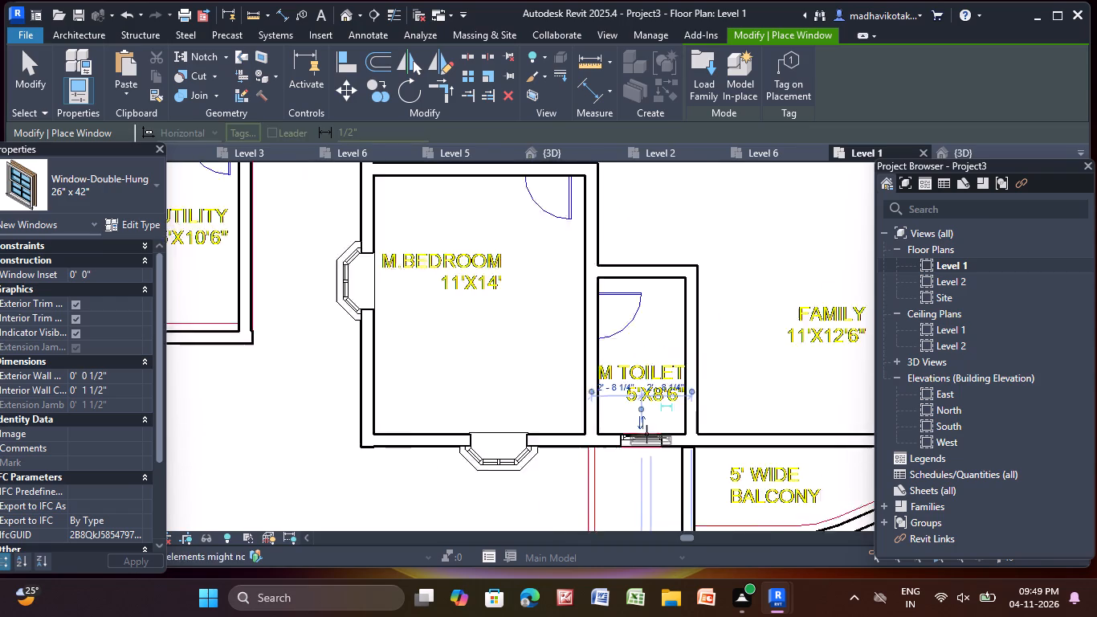
pyautogui.scroll(-5, 770, 398)
pyautogui.moveTo(770, 398); pyautogui.dragTo(556, 402, button='middle')
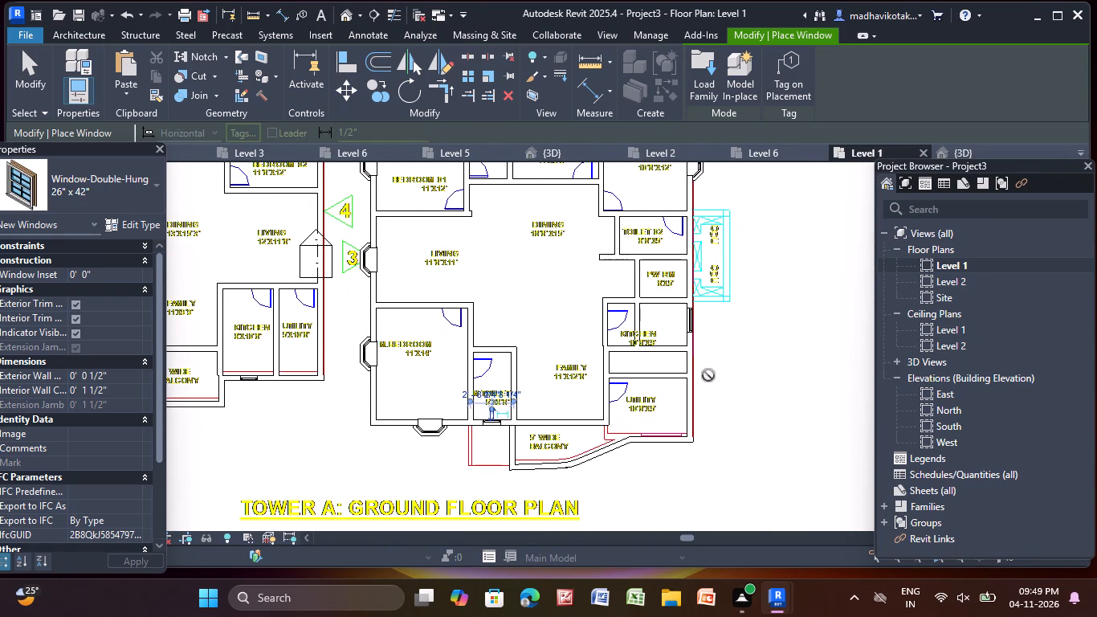
pyautogui.moveTo(691, 349); pyautogui.dragTo(690, 458, button='middle')
pyautogui.scroll(9, 691, 439)
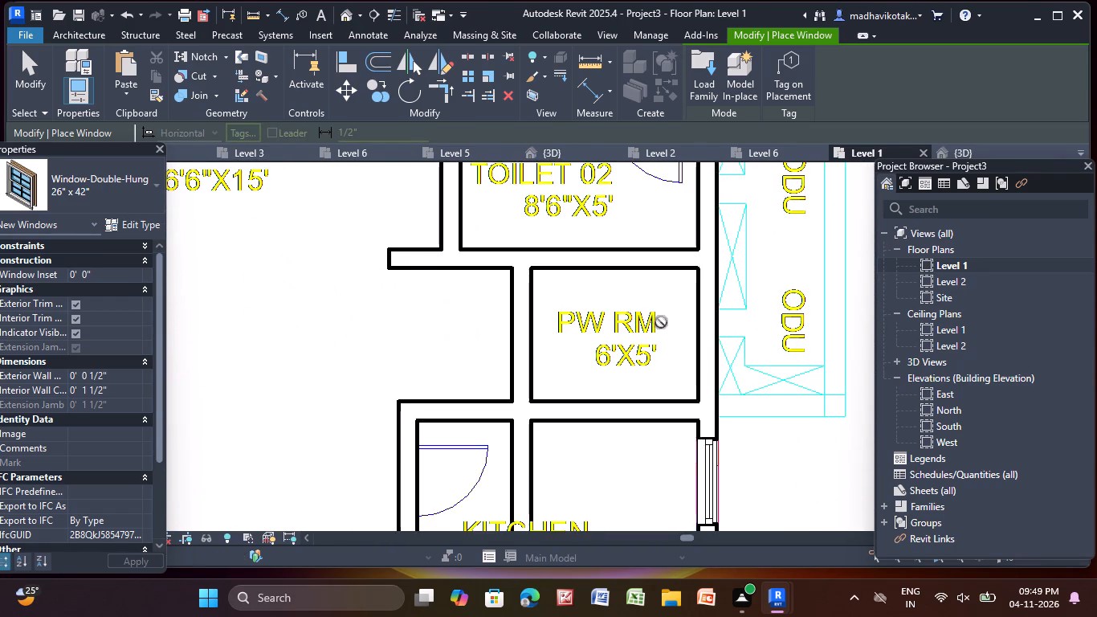
pyautogui.moveTo(663, 318); pyautogui.dragTo(662, 467, button='middle')
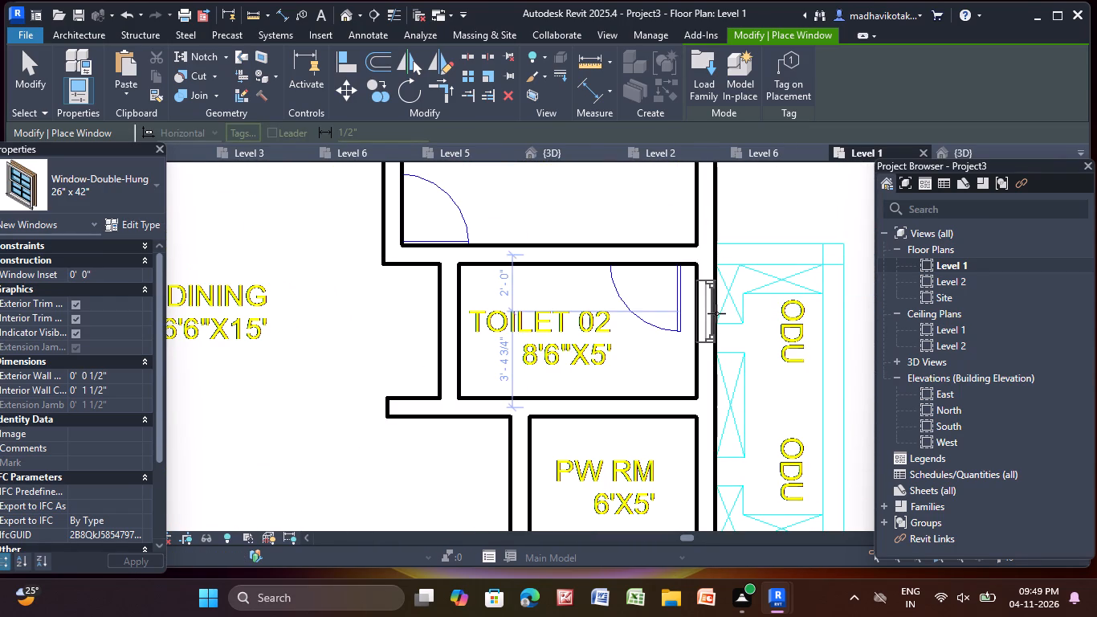
pyautogui.click(716, 313)
pyautogui.scroll(-5, 699, 309)
pyautogui.moveTo(696, 314); pyautogui.dragTo(716, 481, button='middle')
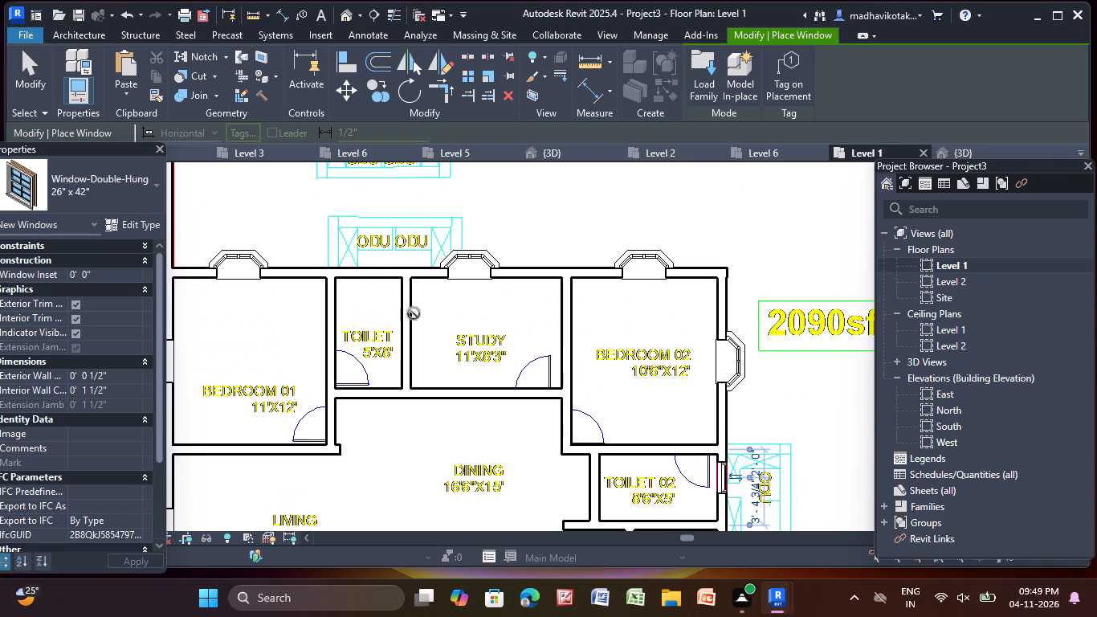
pyautogui.click(361, 266)
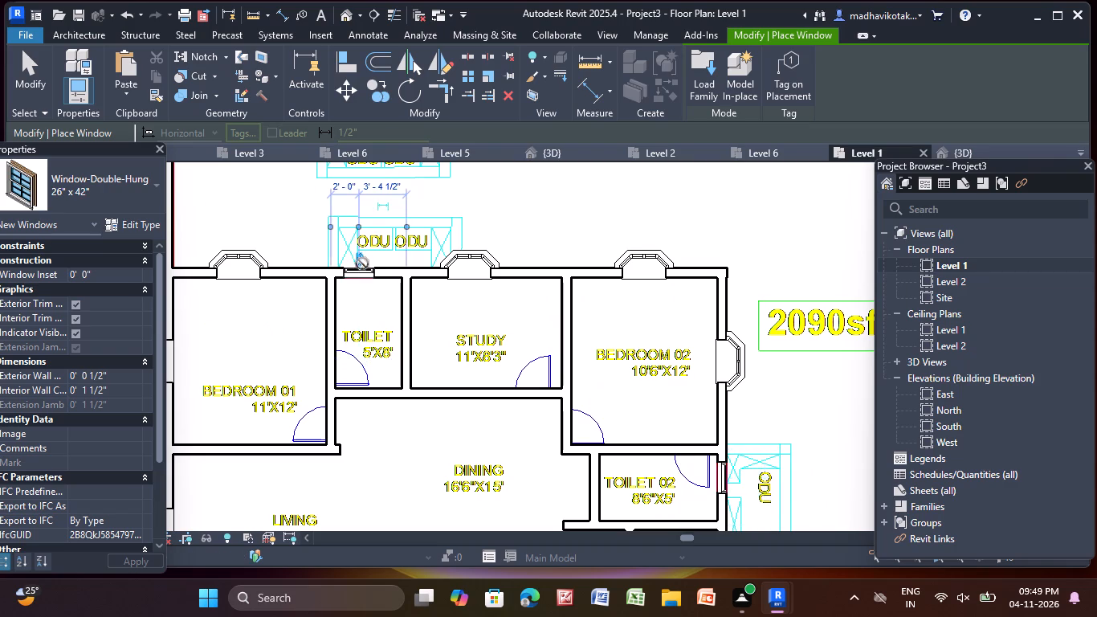
# Place a 26" x 42" double-hung window centred in the ODU-side wall of the marker 2 flat's Toilet.
pyautogui.scroll(-4, 362, 264)
pyautogui.moveTo(363, 264); pyautogui.dragTo(524, 433, button='middle')
pyautogui.scroll(2, 503, 372)
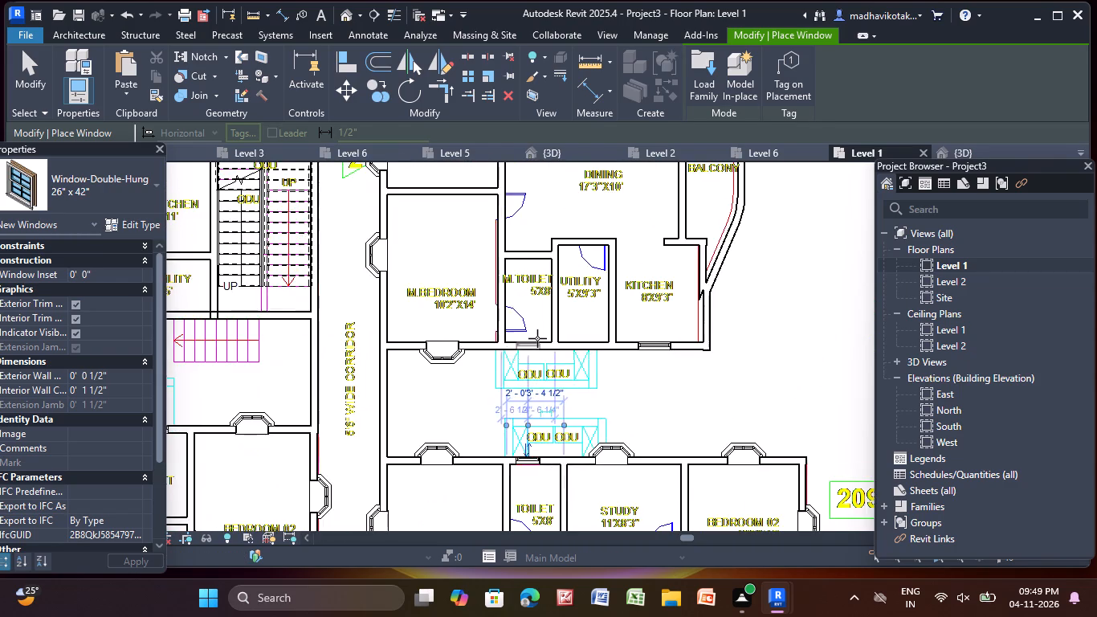
pyautogui.scroll(4, 537, 338)
pyautogui.scroll(-1, 544, 333)
pyautogui.moveTo(544, 339); pyautogui.dragTo(527, 536, button='middle')
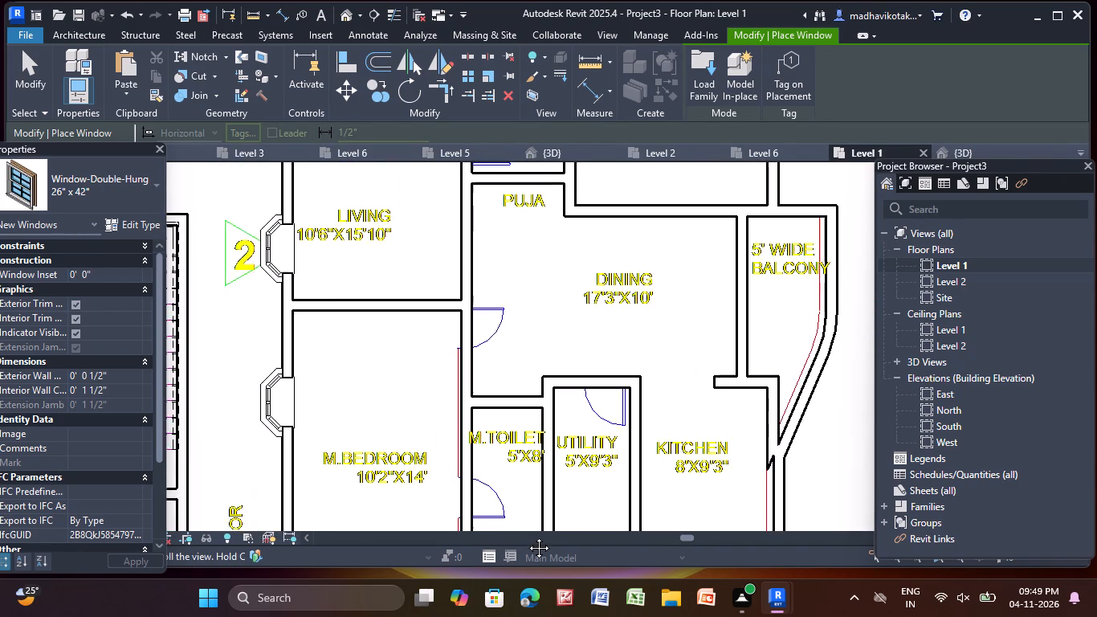
pyautogui.moveTo(527, 536); pyautogui.dragTo(527, 531, button='middle')
pyautogui.moveTo(564, 338); pyautogui.dragTo(577, 571, button='middle')
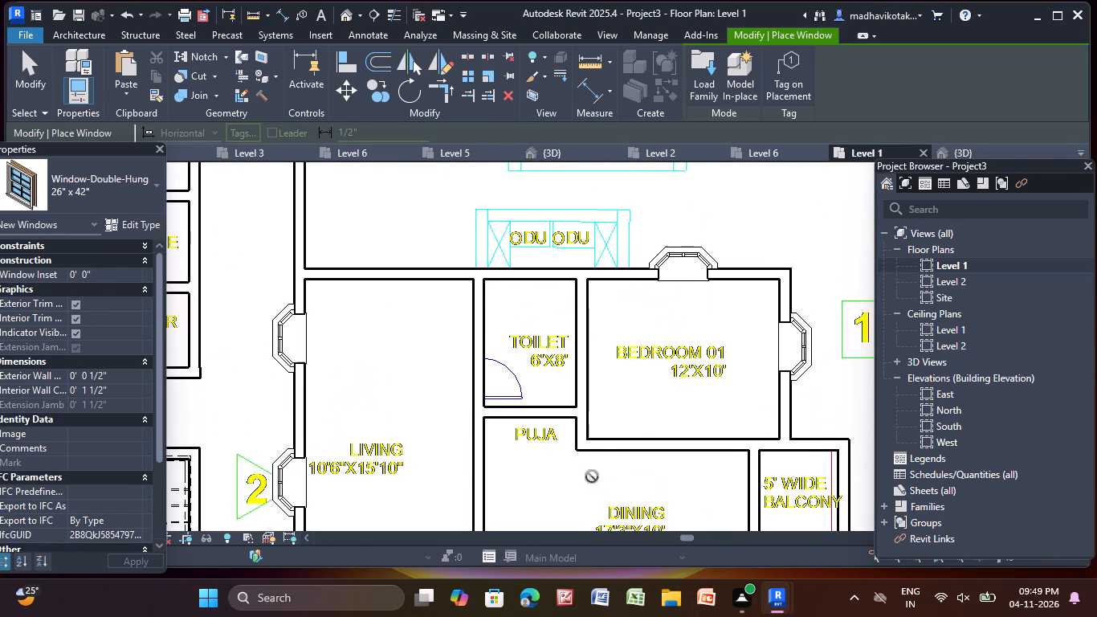
pyautogui.click(536, 271)
# Place a 26" x 42" double-hung window centred in the ODU-side wall of the M.Toilet beside the 12'X13'8" M.Bedroom.
pyautogui.scroll(-5, 554, 241)
pyautogui.moveTo(554, 241); pyautogui.dragTo(589, 462, button='middle')
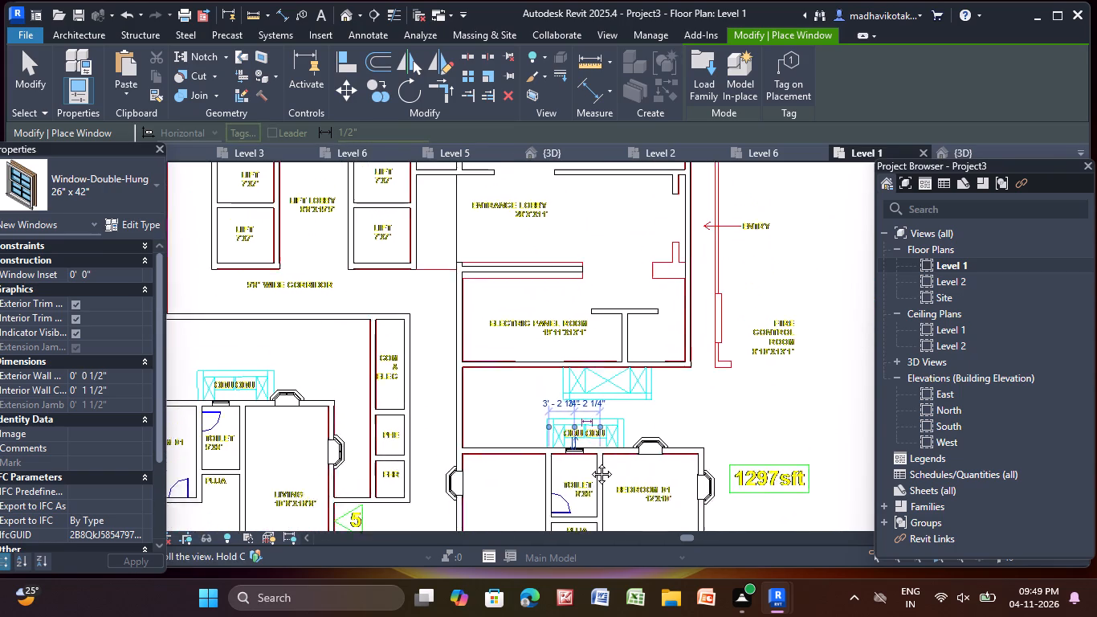
pyautogui.moveTo(589, 462); pyautogui.dragTo(589, 466, button='middle')
pyautogui.moveTo(560, 317); pyautogui.dragTo(593, 578, button='middle')
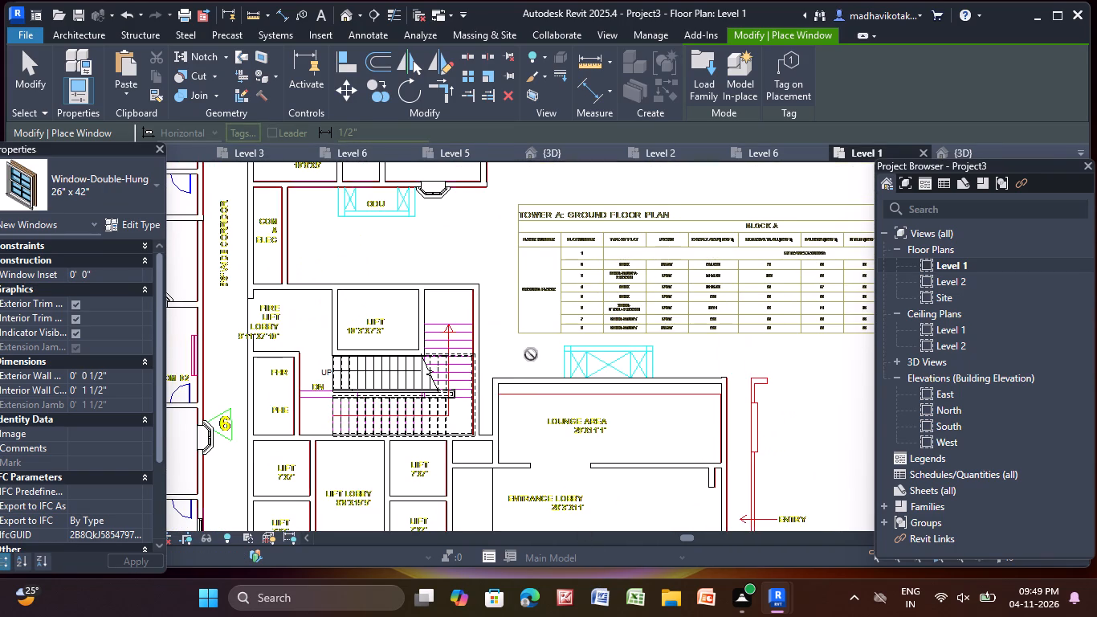
pyautogui.moveTo(531, 352); pyautogui.dragTo(622, 563, button='middle')
pyautogui.scroll(7, 445, 402)
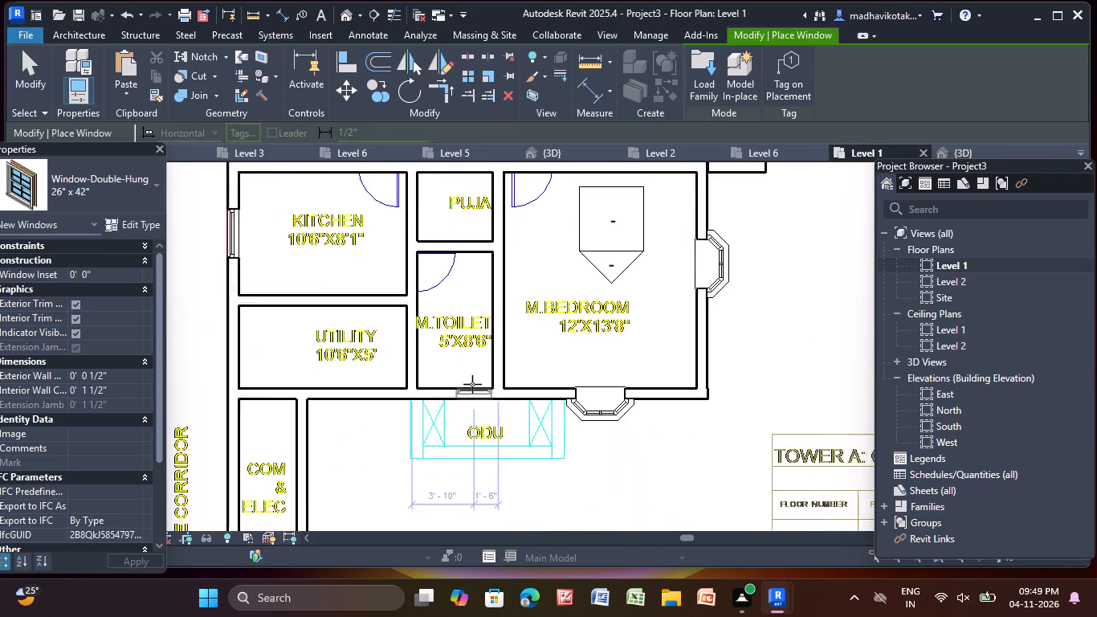
pyautogui.scroll(1, 472, 384)
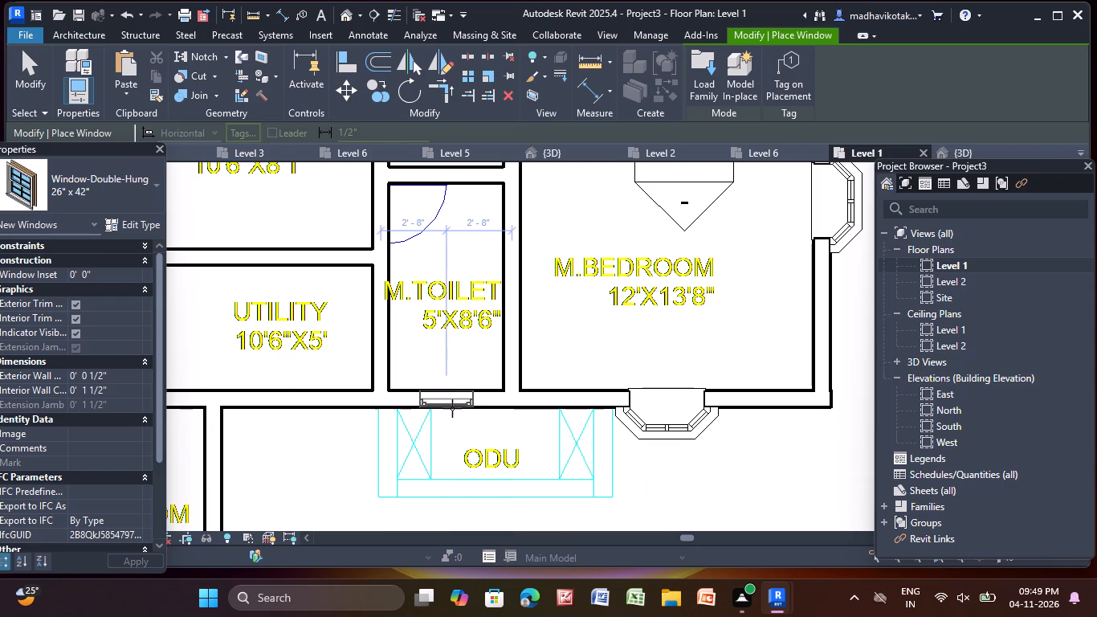
pyautogui.click(452, 408)
# Place a 26" x 42" double-hung window centred in the ODU-side wall of the 1457sft flat's Toilet, between Bedroom 1 and Study.
pyautogui.scroll(-4, 484, 317)
pyautogui.moveTo(484, 317); pyautogui.dragTo(540, 530, button='middle')
pyautogui.moveTo(548, 294); pyautogui.dragTo(554, 489, button='middle')
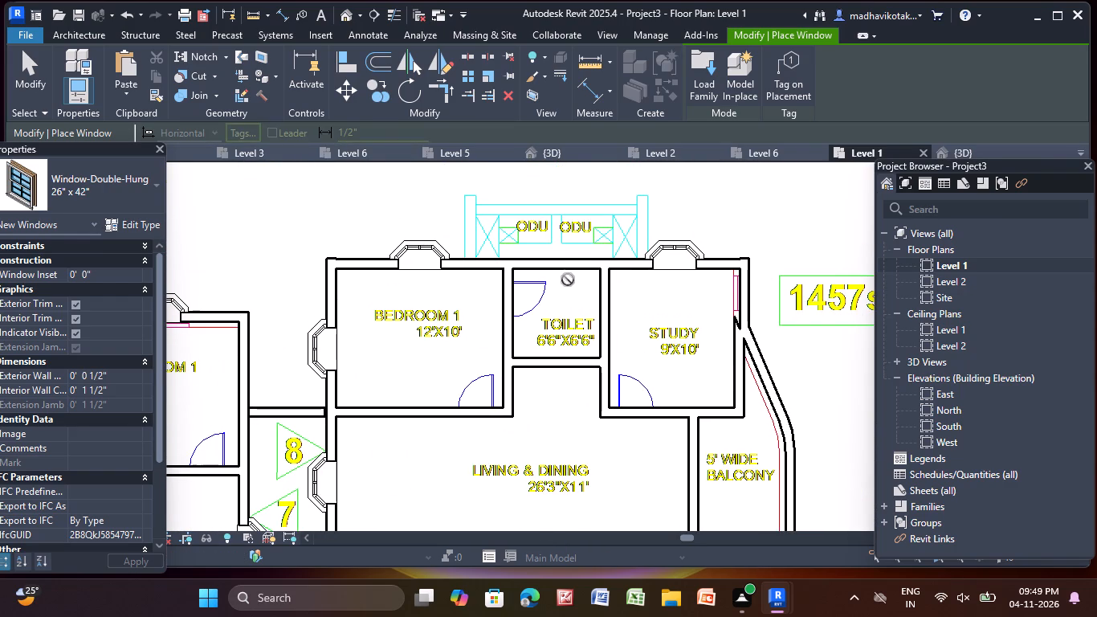
pyautogui.click(559, 254)
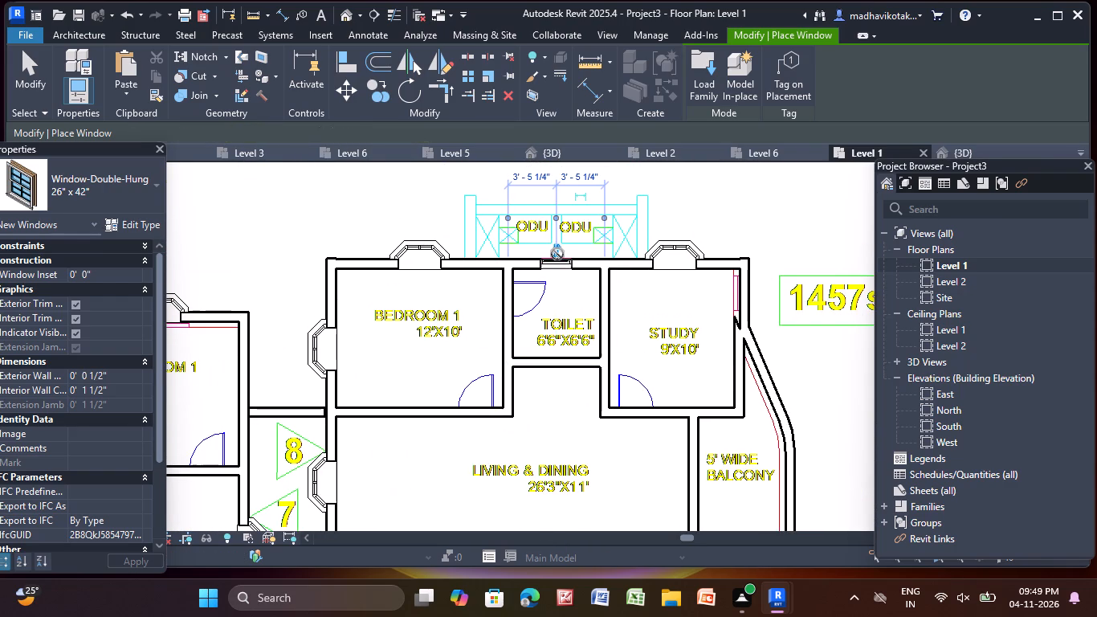
pyautogui.press('Escape')
pyautogui.press('Escape')
pyautogui.press('Escape')
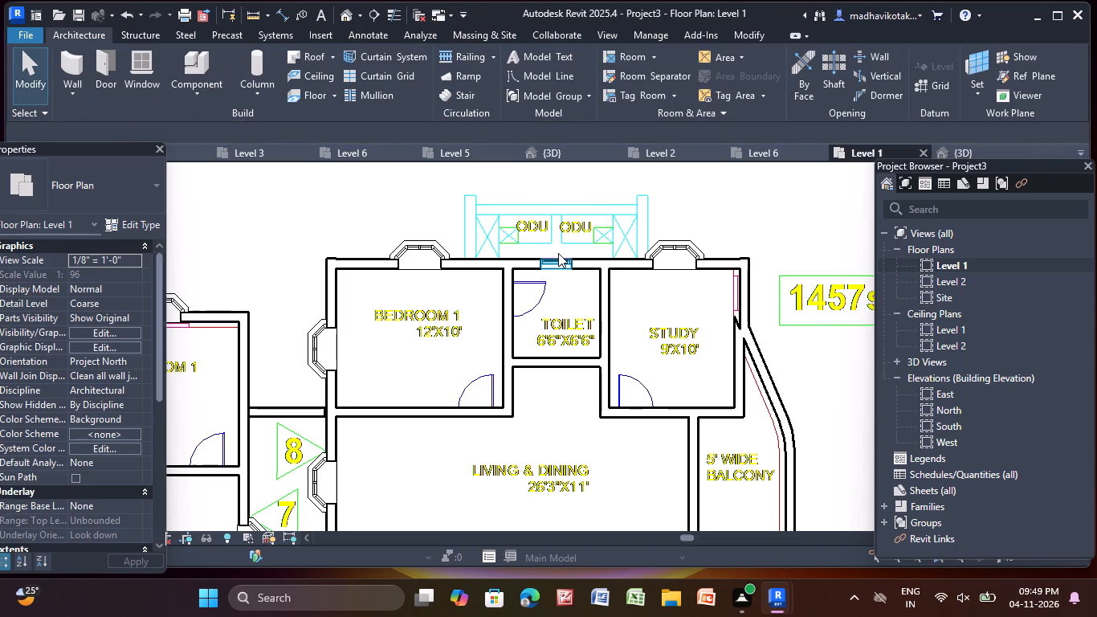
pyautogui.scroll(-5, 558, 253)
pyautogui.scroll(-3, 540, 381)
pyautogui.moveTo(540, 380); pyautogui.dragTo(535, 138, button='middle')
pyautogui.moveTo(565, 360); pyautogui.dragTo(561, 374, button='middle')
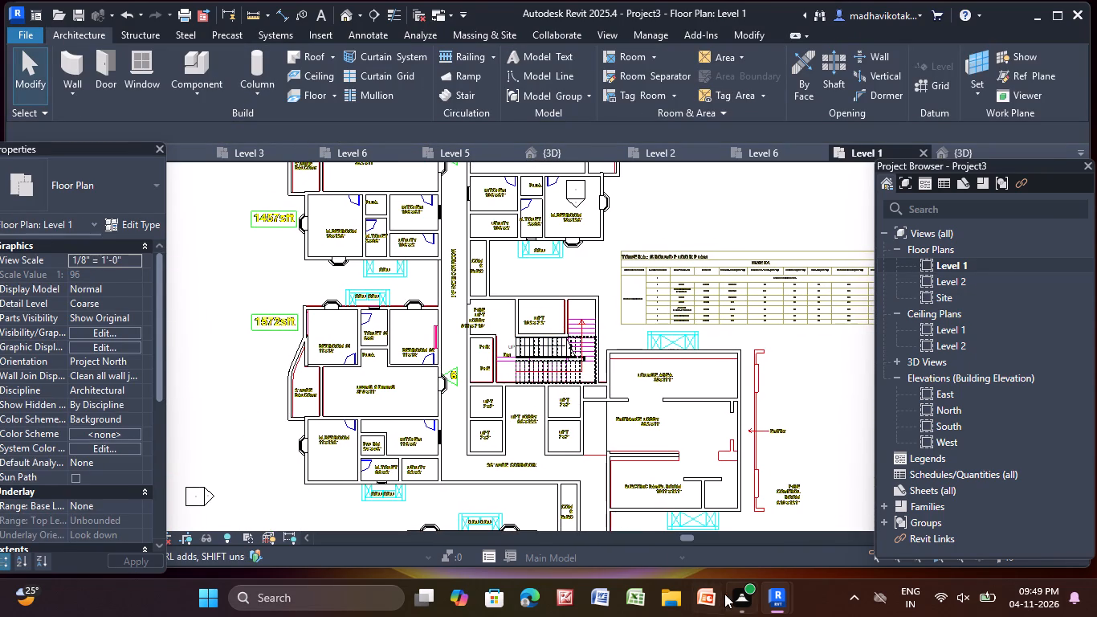
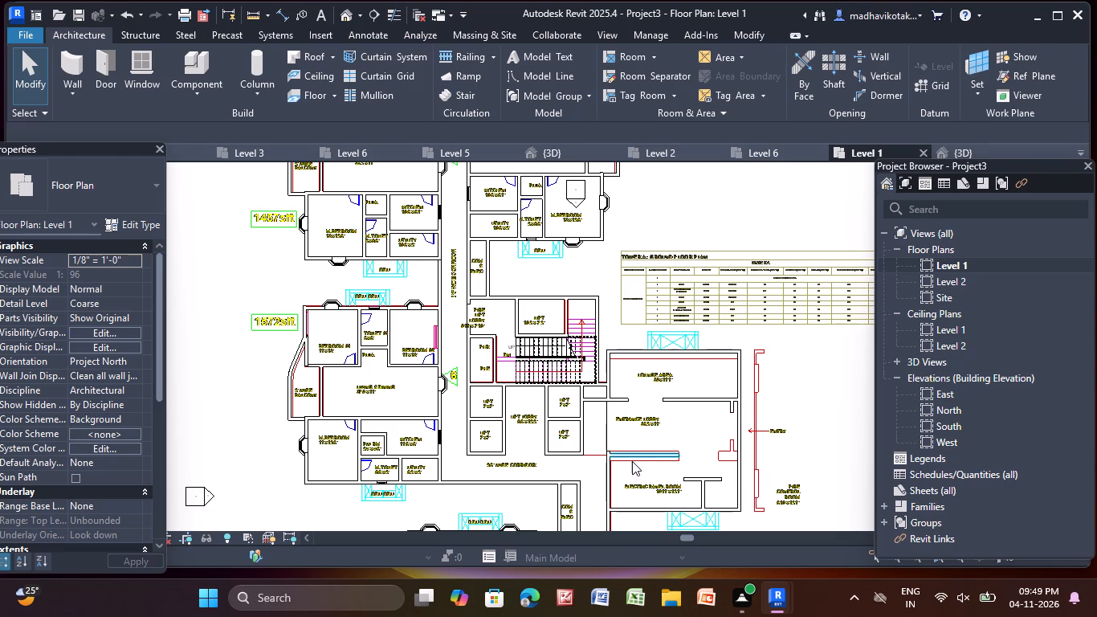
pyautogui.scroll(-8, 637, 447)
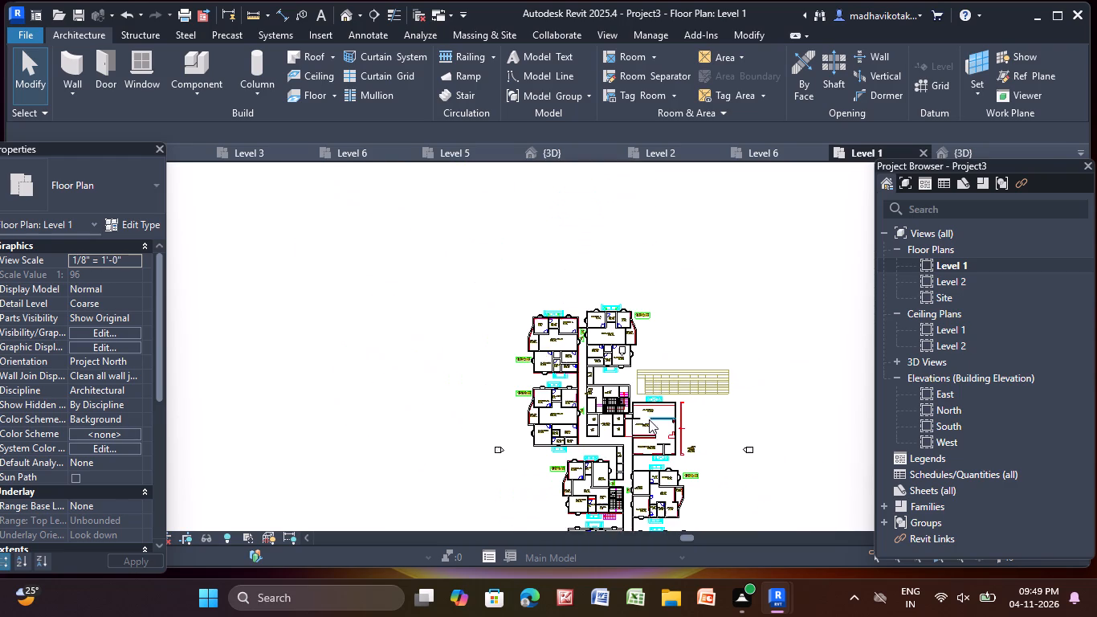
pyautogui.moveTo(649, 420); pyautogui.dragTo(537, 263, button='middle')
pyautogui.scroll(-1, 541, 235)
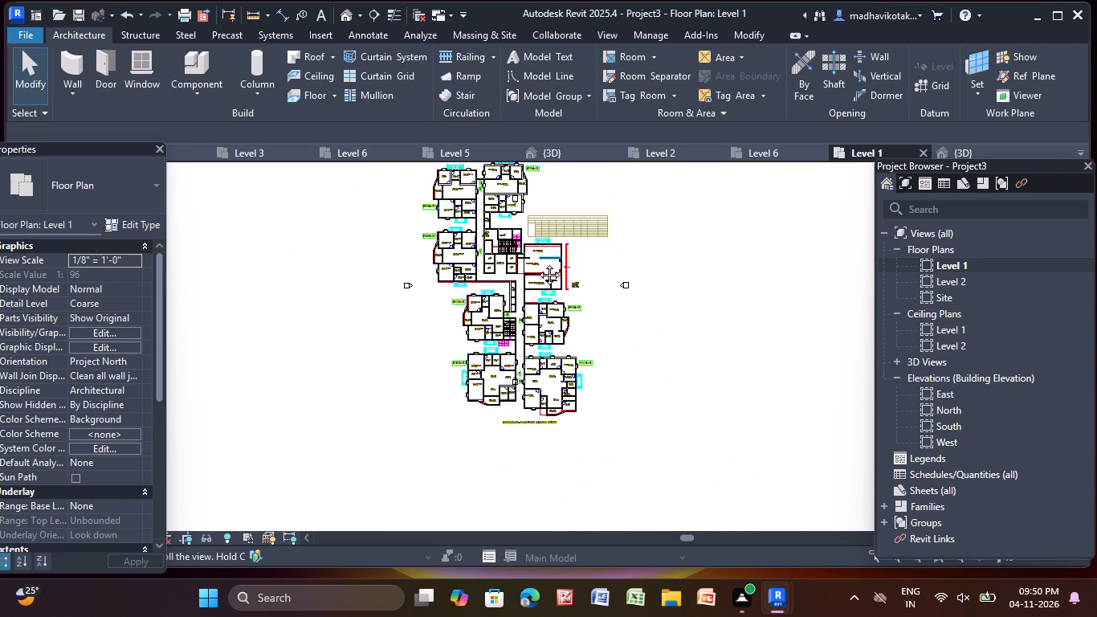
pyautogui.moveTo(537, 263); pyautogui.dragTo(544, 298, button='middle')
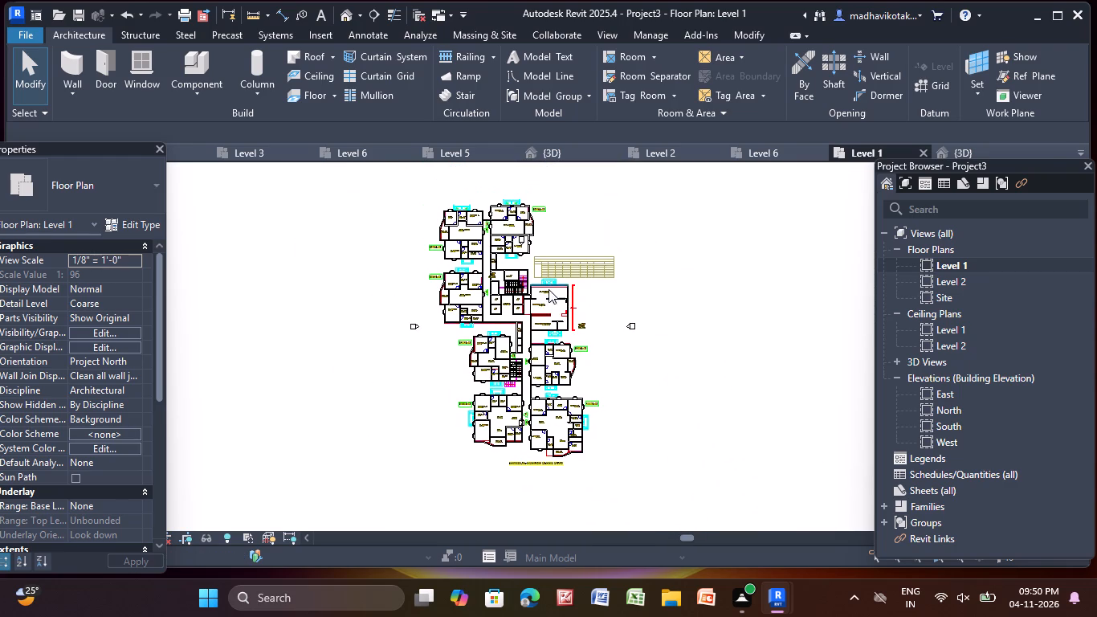
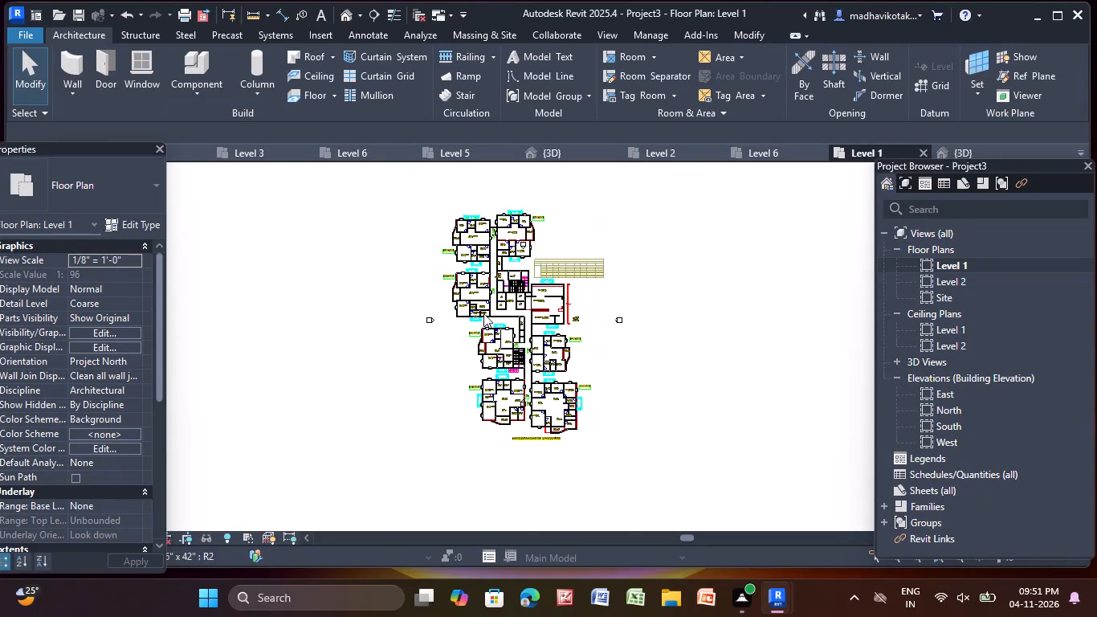
# Place a Single-Flush 36" x 84" door in flat 7's Study wall facing Living & Dining, centred about 2'-0" from the wall beside the toilet.
pyautogui.scroll(5, 494, 310)
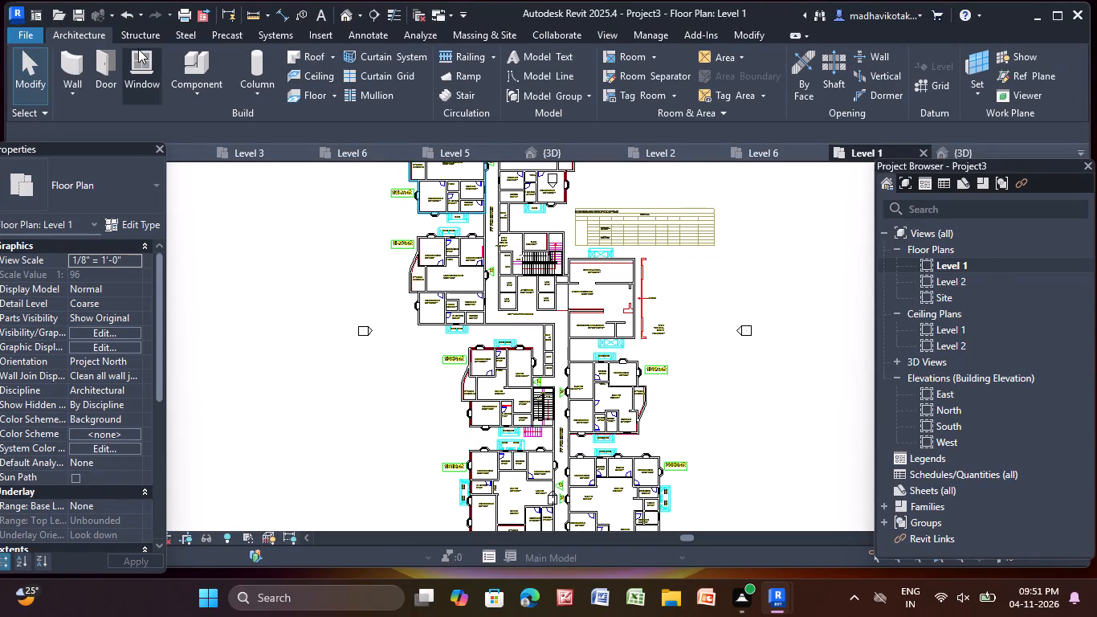
pyautogui.click(99, 63)
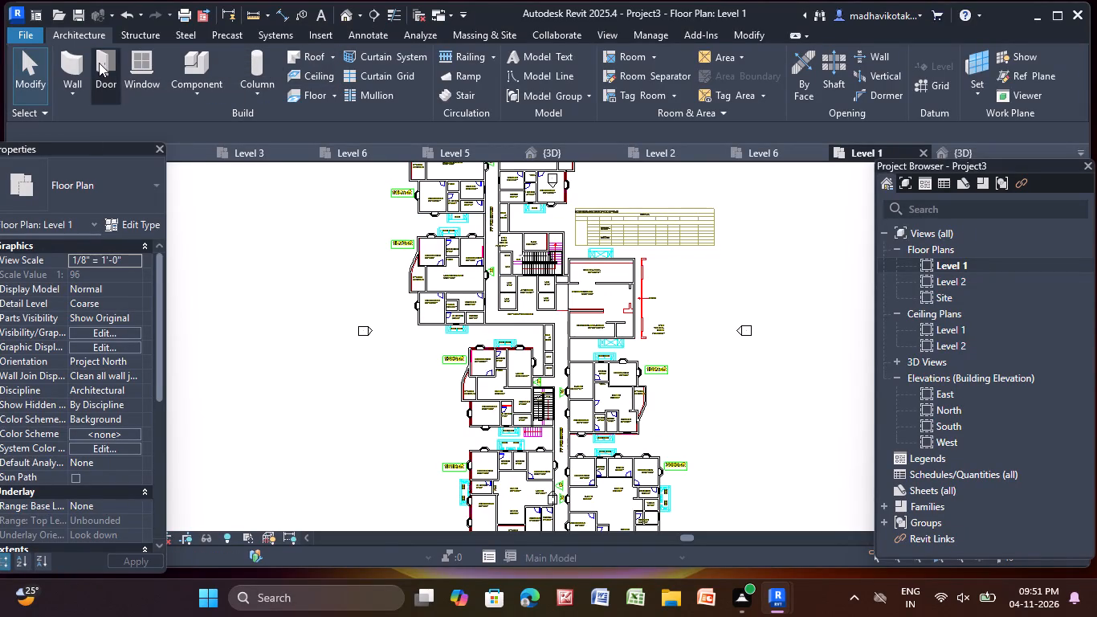
pyautogui.moveTo(243, 265); pyautogui.dragTo(251, 480, button='middle')
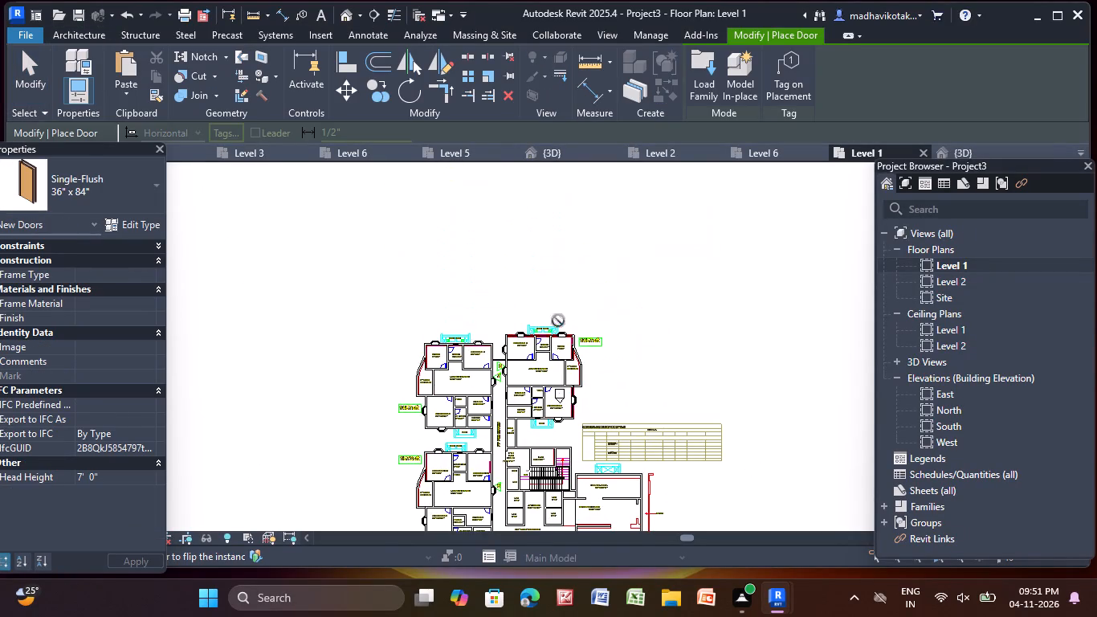
pyautogui.scroll(1, 468, 499)
pyautogui.scroll(2, 426, 300)
pyautogui.scroll(4, 455, 501)
pyautogui.scroll(3, 463, 276)
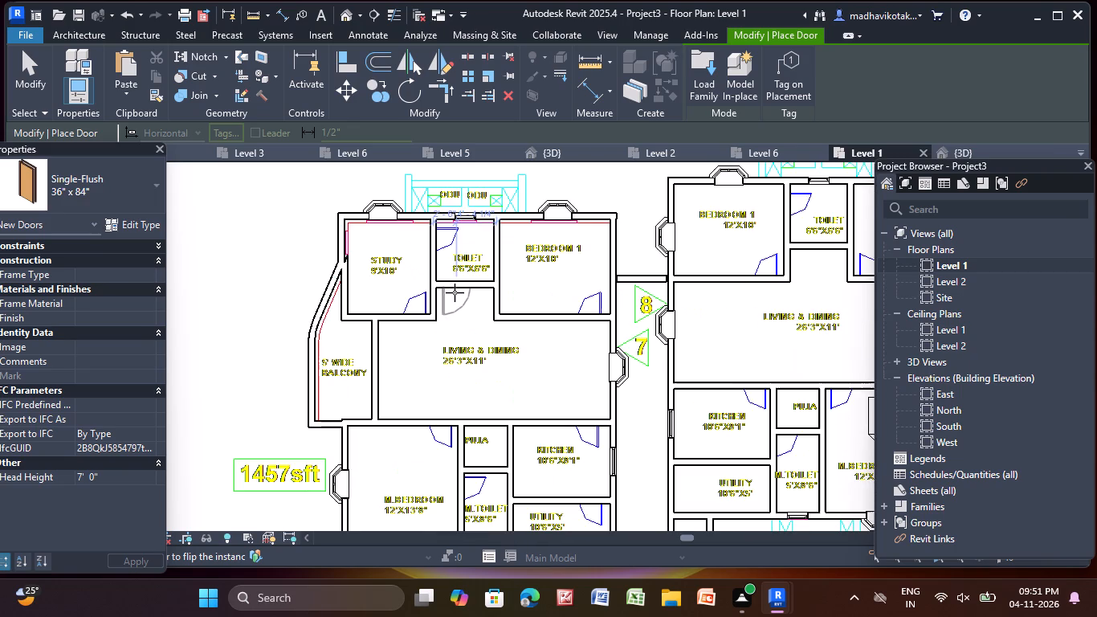
pyautogui.scroll(8, 422, 313)
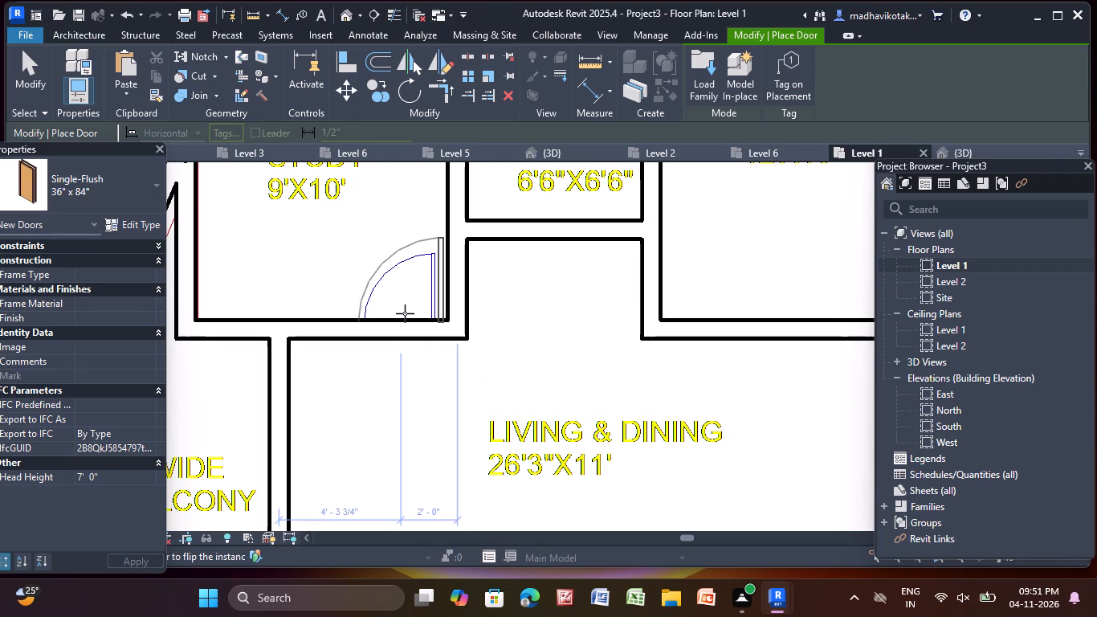
pyautogui.click(408, 313)
# Place a 36" x 84" door between the Study and Toilet, about 2'-6" from the outer wall, and flip its hinge side to match the plan.
pyautogui.scroll(-2, 522, 286)
pyautogui.moveTo(521, 308); pyautogui.dragTo(521, 423, button='middle')
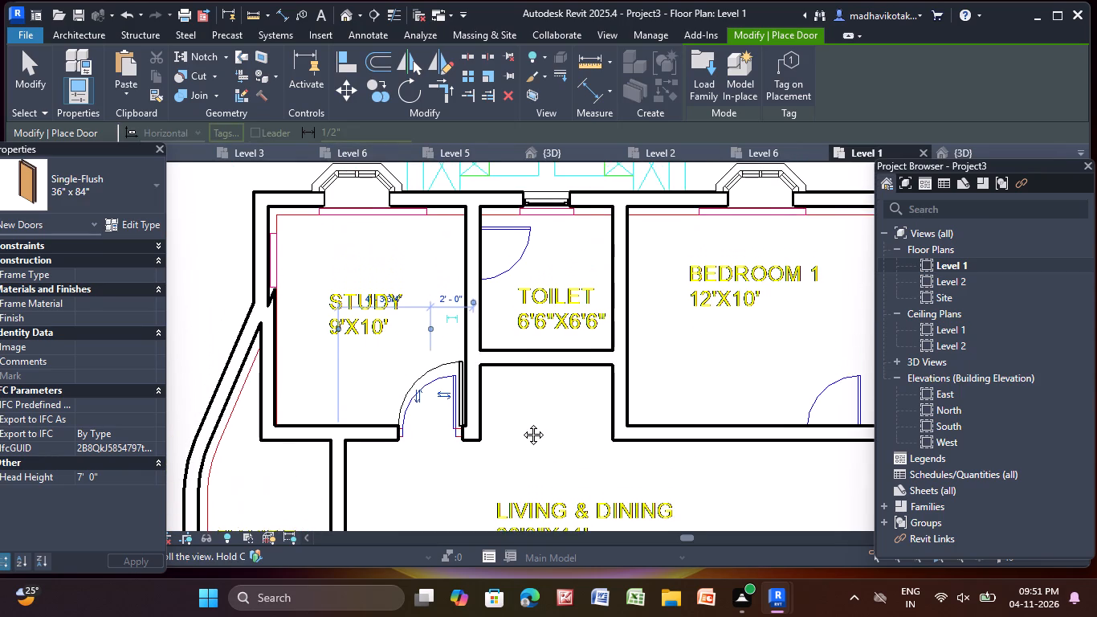
pyautogui.moveTo(521, 423); pyautogui.dragTo(523, 416, button='middle')
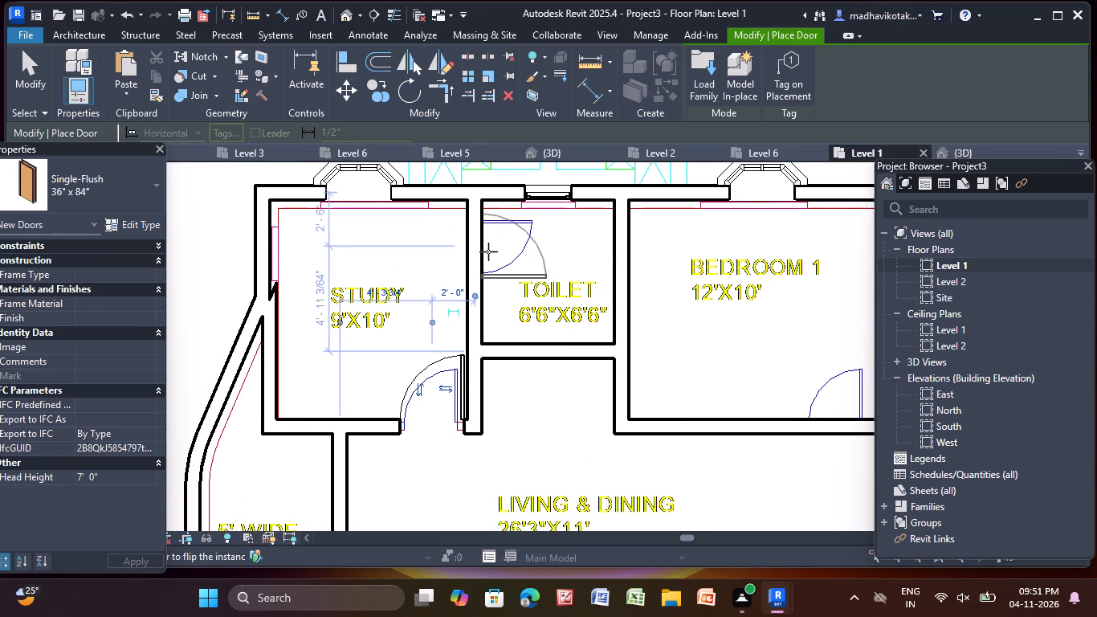
pyautogui.click(487, 242)
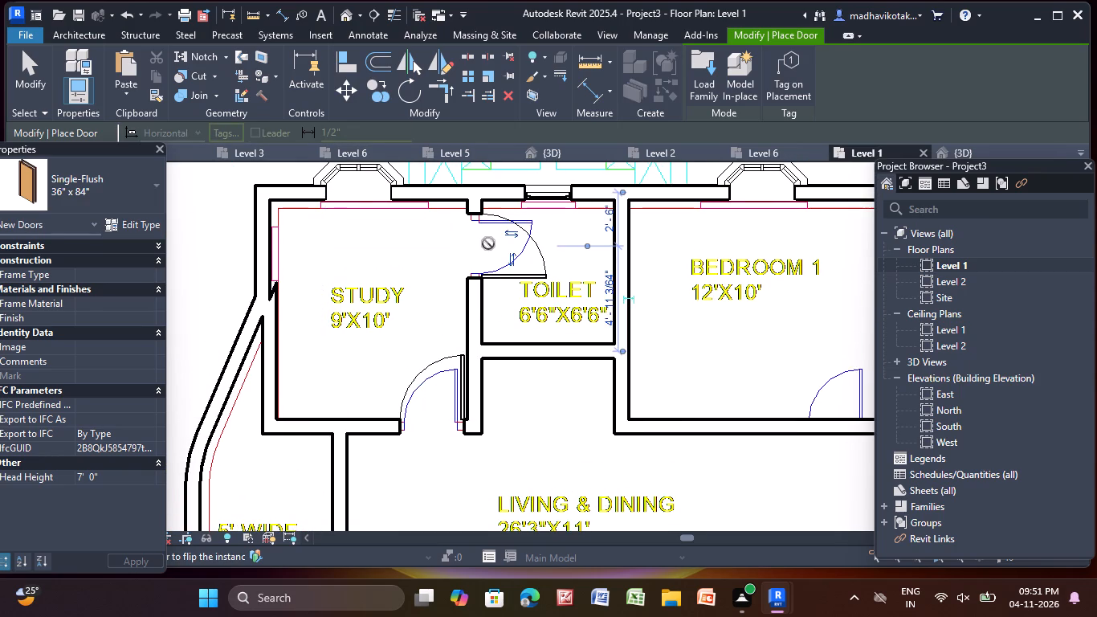
pyautogui.scroll(10, 516, 260)
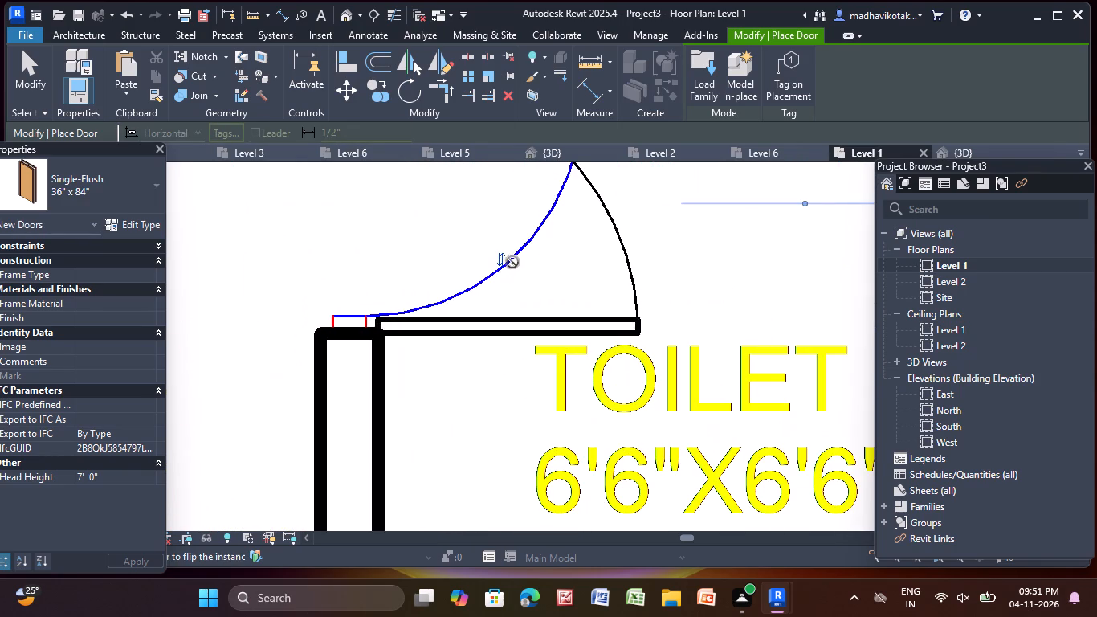
pyautogui.press('Escape')
pyautogui.press('Escape')
pyautogui.click(495, 321)
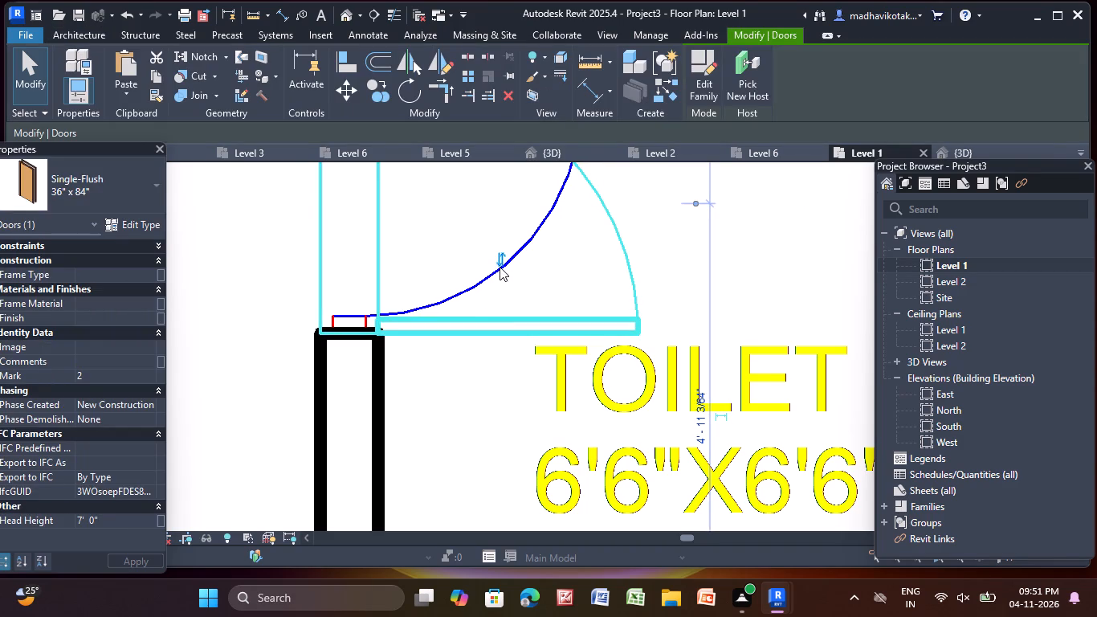
pyautogui.click(501, 264)
pyautogui.press('Escape')
# Place a Single-Flush 36" x 84" door in the Bedroom 1 wall facing Living & Dining, centred about 3'-0" from the corridor-side wall.
pyautogui.scroll(-8, 501, 264)
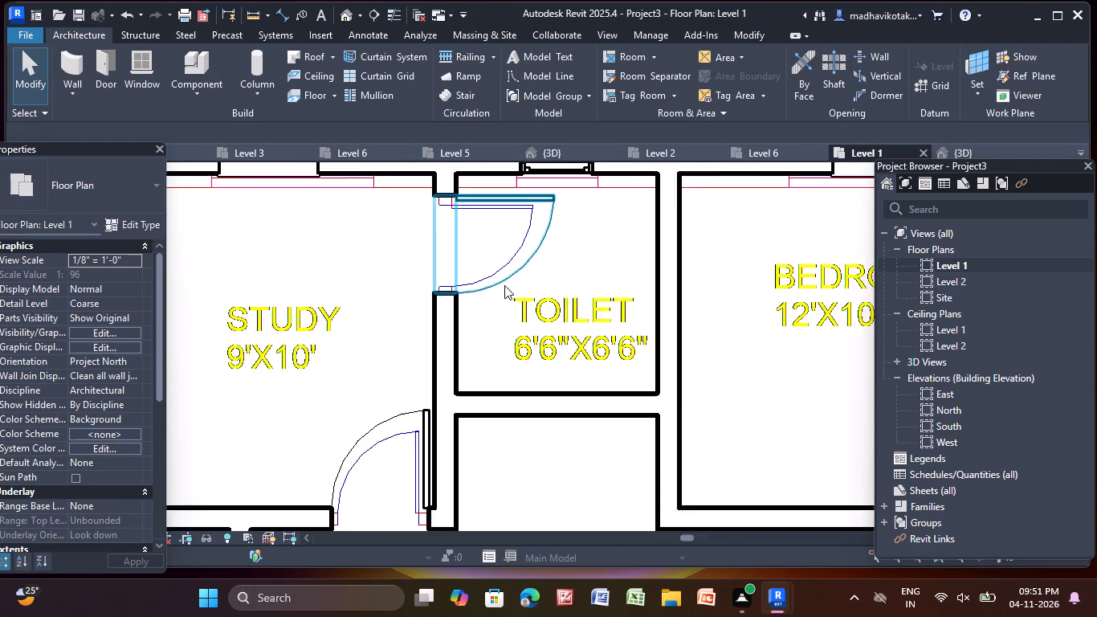
pyautogui.click(101, 78)
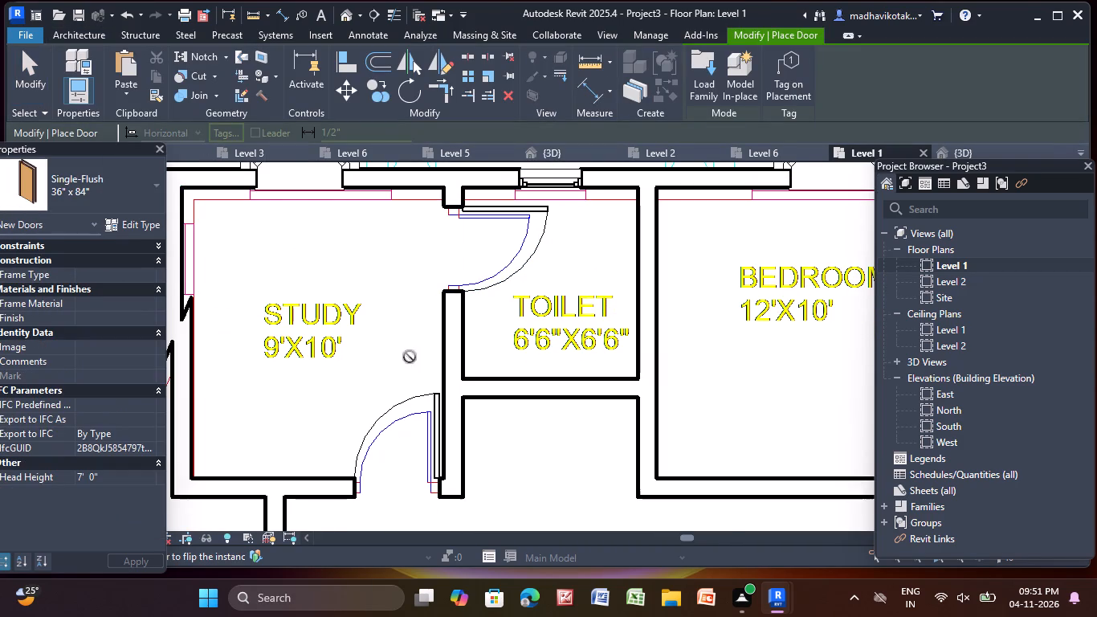
pyautogui.scroll(-5, 429, 363)
pyautogui.scroll(4, 702, 425)
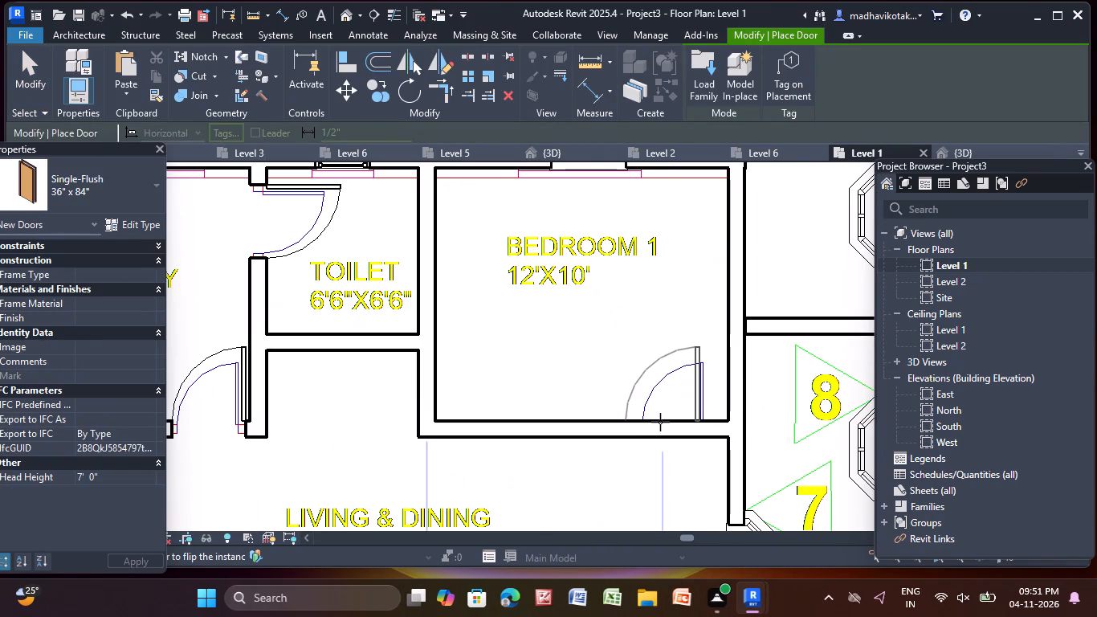
pyautogui.scroll(2, 660, 422)
pyautogui.click(663, 423)
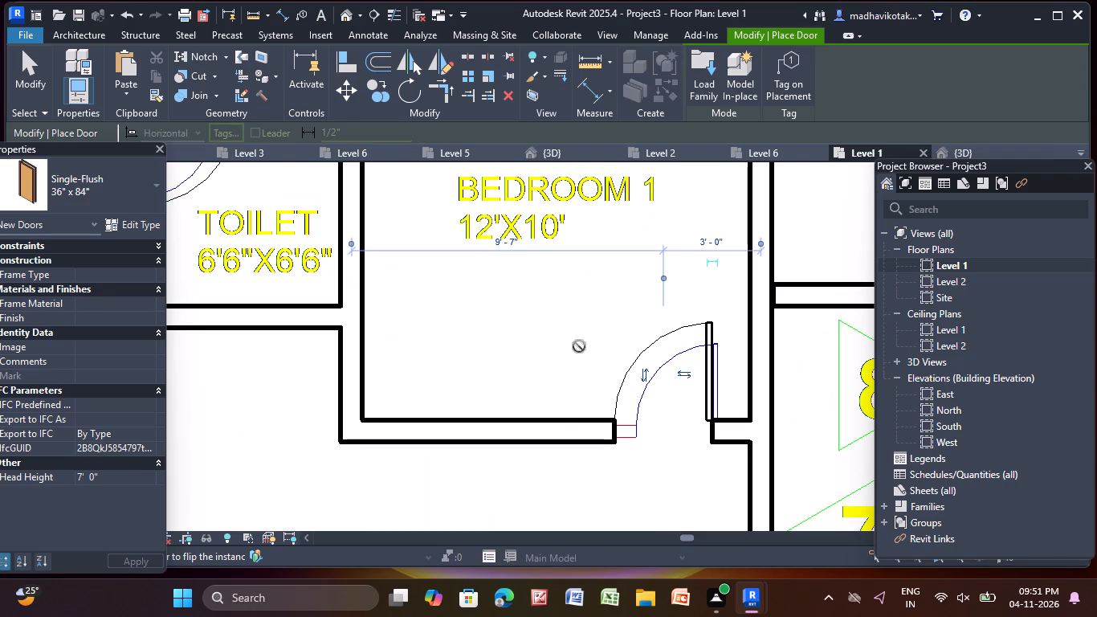
# Place a 36" x 84" door between Living & Dining and M.Bedroom, about 2'-6" from the Puja-side wall, and flip its hinges to that side.
pyautogui.scroll(-6, 567, 333)
pyautogui.scroll(-1, 576, 404)
pyautogui.moveTo(575, 411); pyautogui.dragTo(570, 190, button='middle')
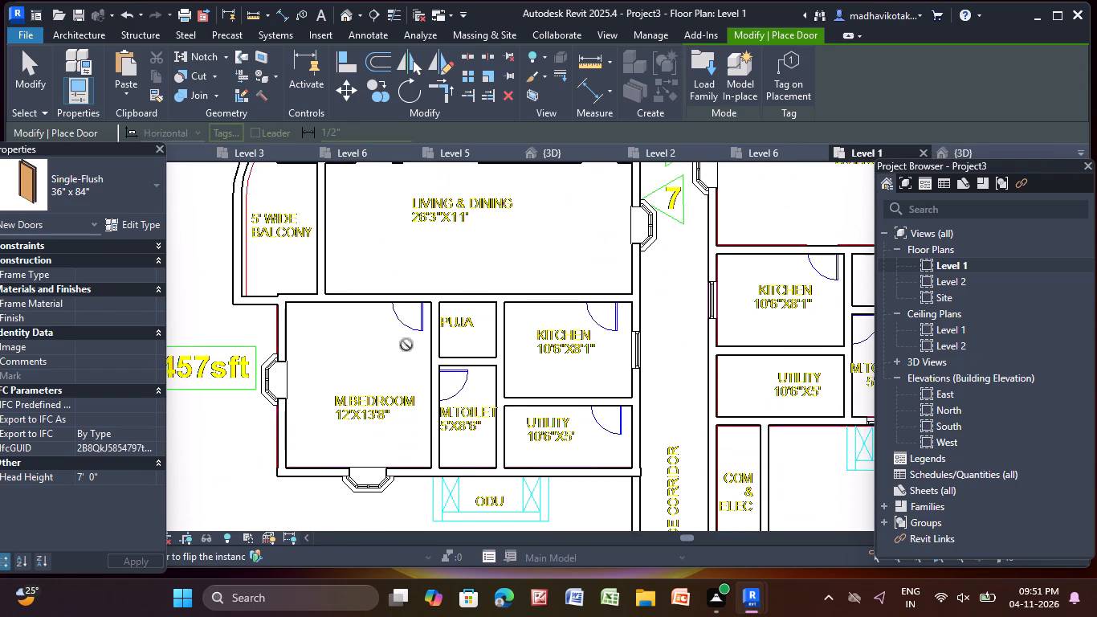
pyautogui.scroll(3, 396, 314)
pyautogui.click(410, 300)
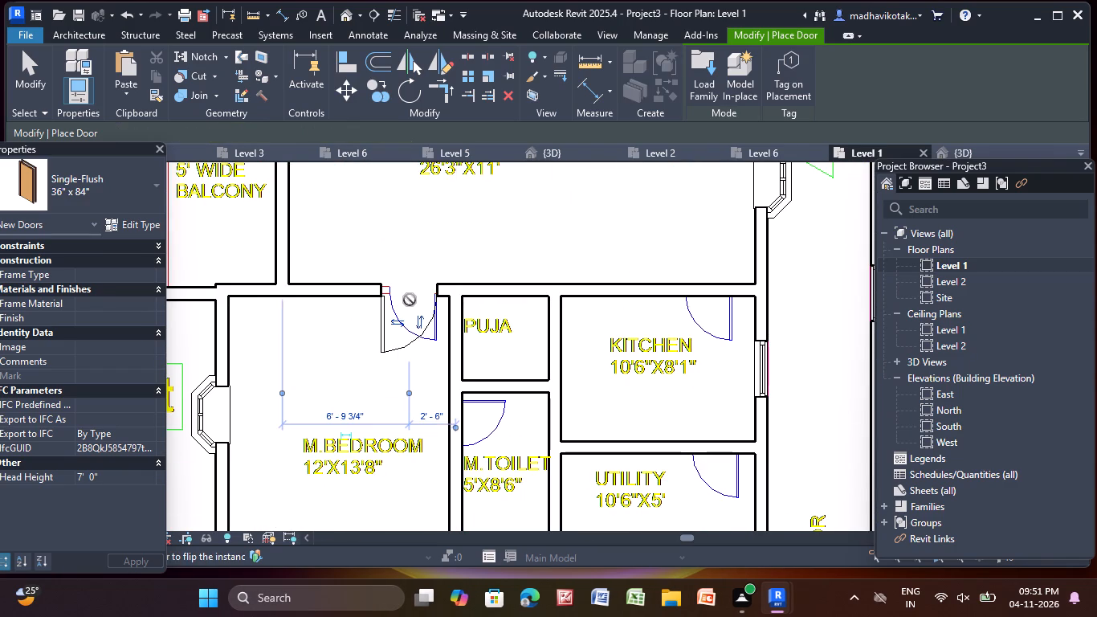
pyautogui.press('Escape')
pyautogui.press('Escape')
pyautogui.click(388, 342)
pyautogui.scroll(4, 400, 329)
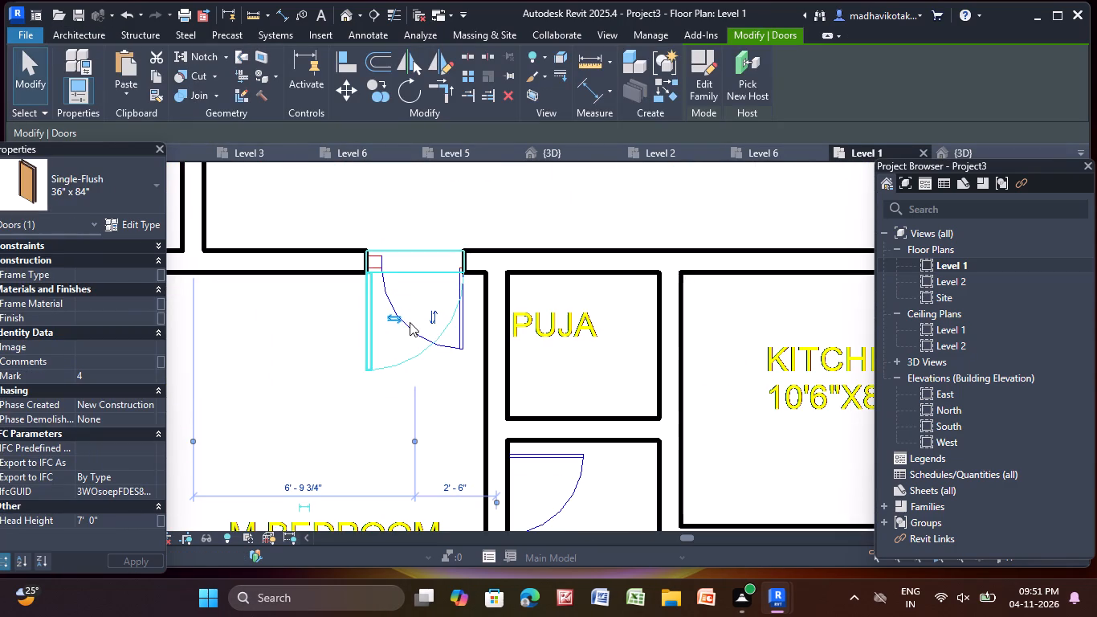
pyautogui.click(399, 322)
pyautogui.press('Escape')
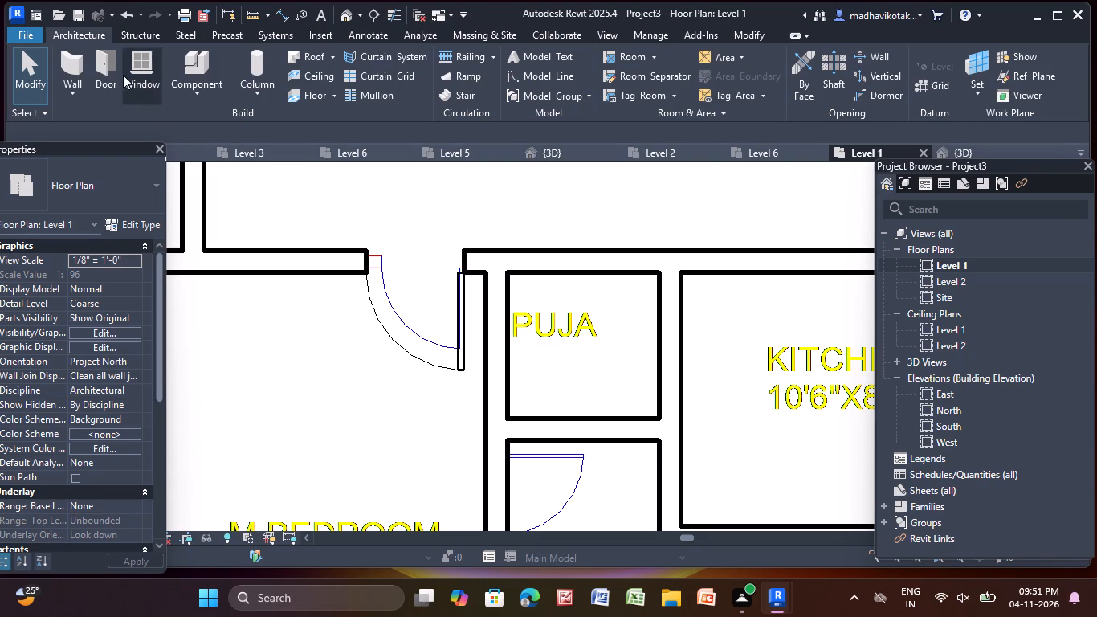
# Place a 36" x 84" door between M.Bedroom and M.Toilet, about 2'-0" from the Puja-side wall, and flip its hinges to that side.
pyautogui.click(111, 69)
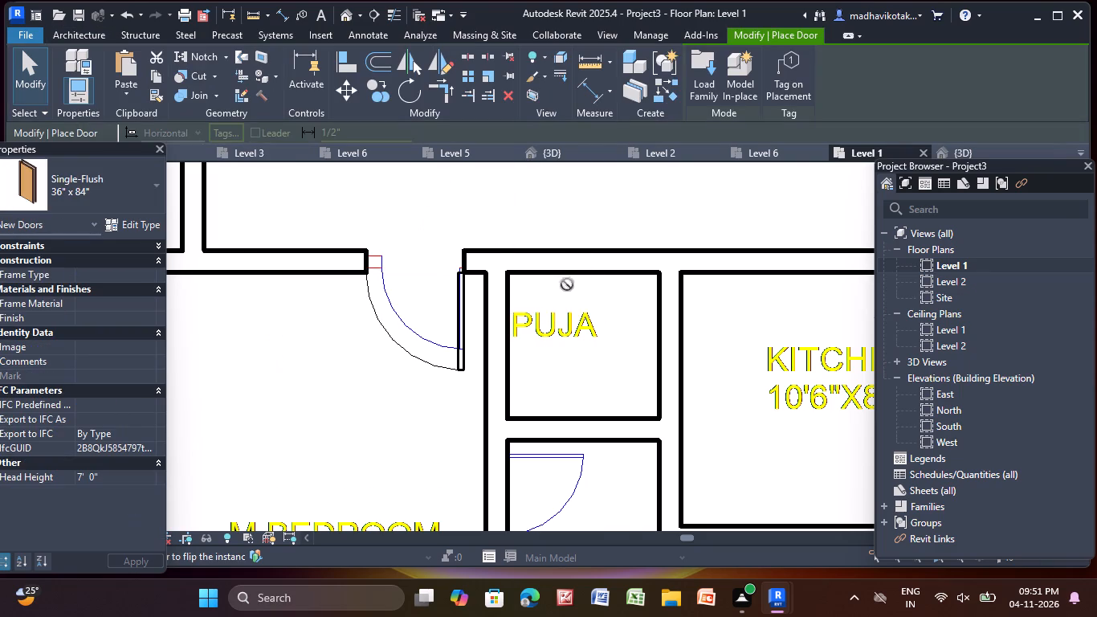
pyautogui.scroll(-3, 567, 285)
pyautogui.moveTo(603, 411); pyautogui.dragTo(553, 250, button='middle')
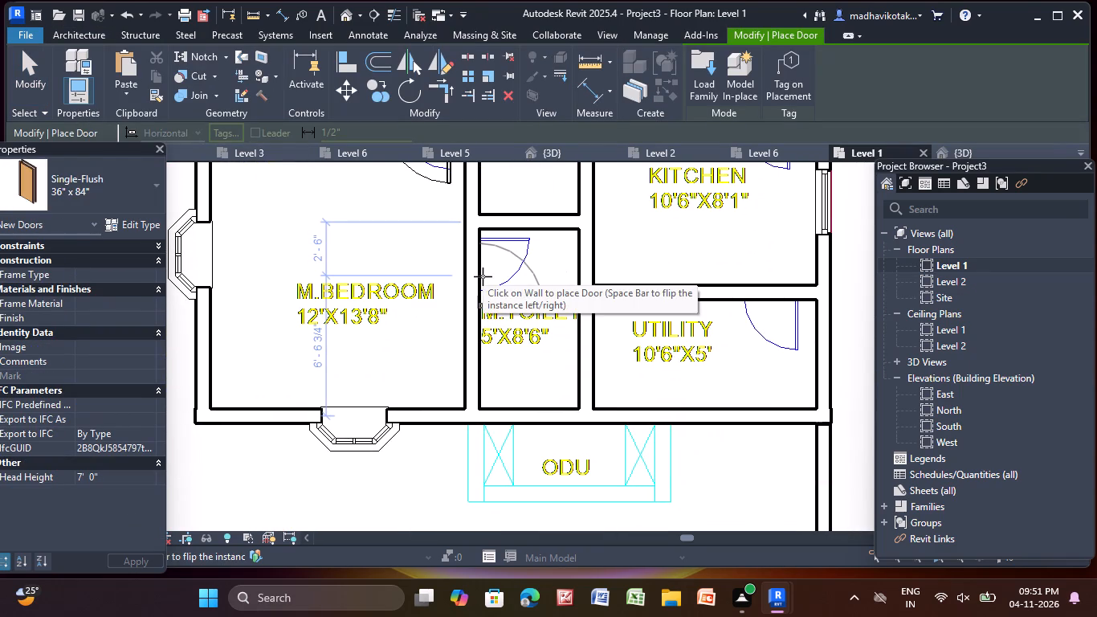
pyautogui.click(483, 270)
pyautogui.press('Escape')
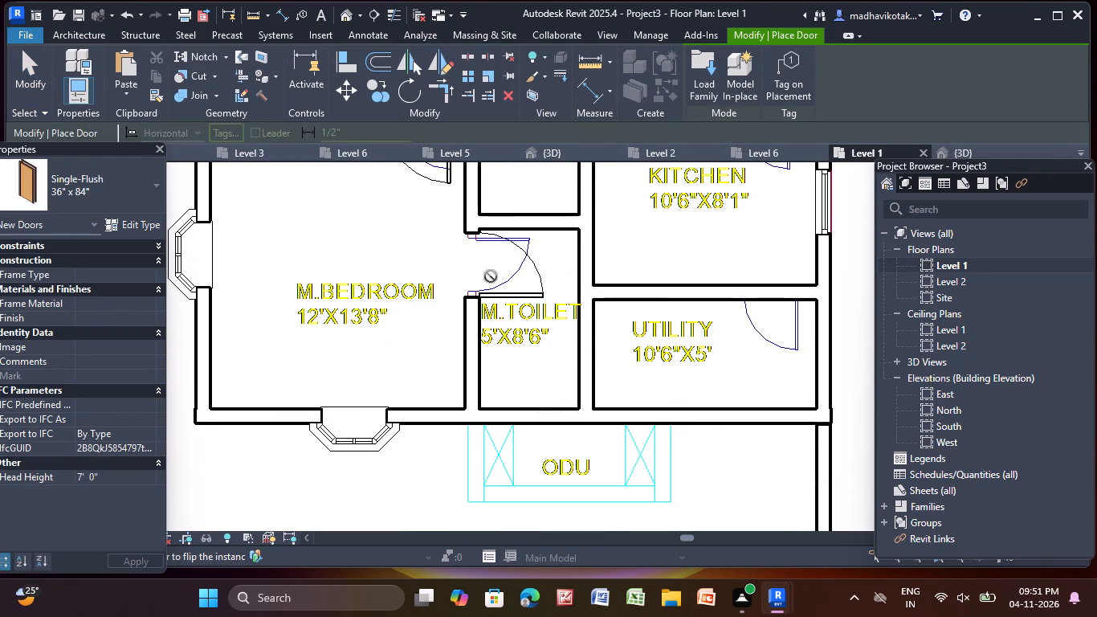
pyautogui.press('Escape')
pyautogui.click(500, 288)
pyautogui.scroll(4, 478, 284)
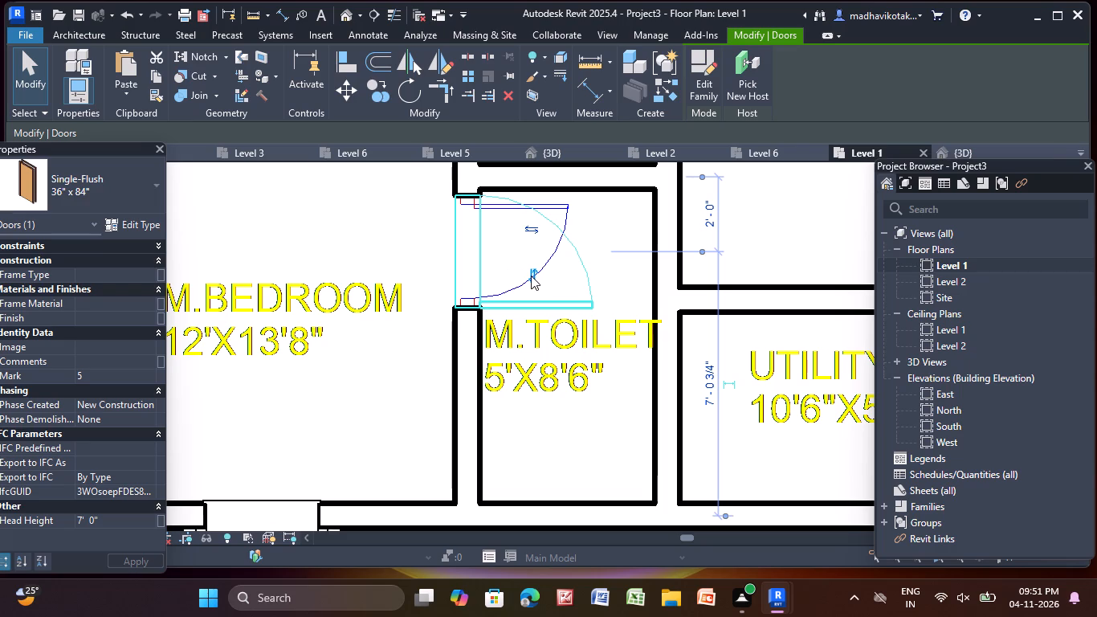
pyautogui.click(534, 273)
pyautogui.press('Escape')
# Place a 36" x 84" door between Kitchen and Utility, about 2'-0" from the corridor wall, and flip its hinges to the corridor side.
pyautogui.scroll(-3, 532, 273)
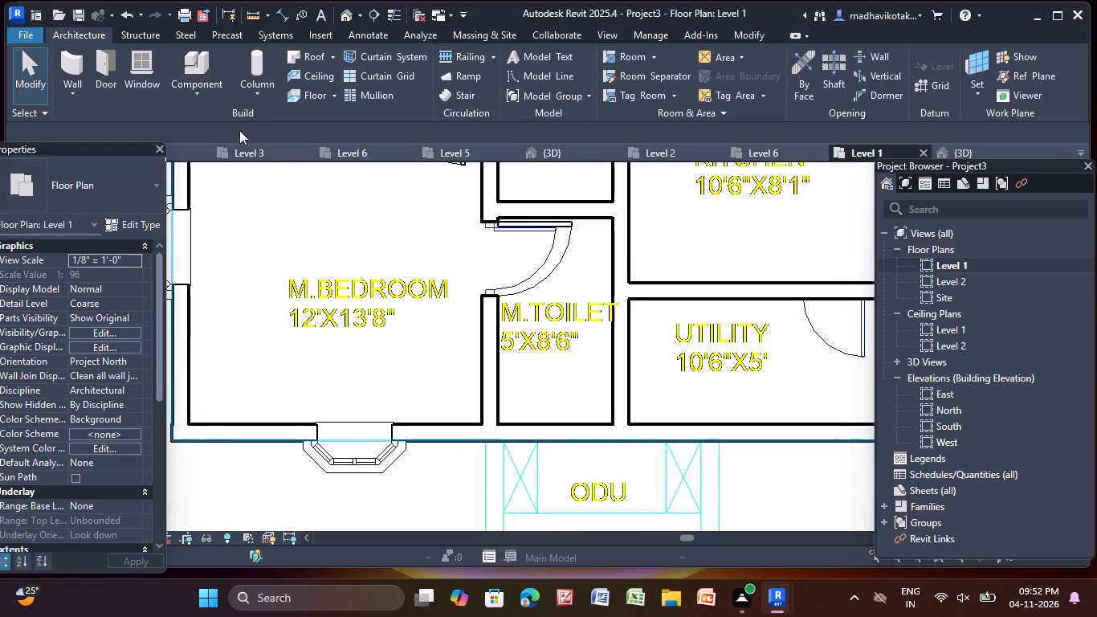
pyautogui.click(108, 56)
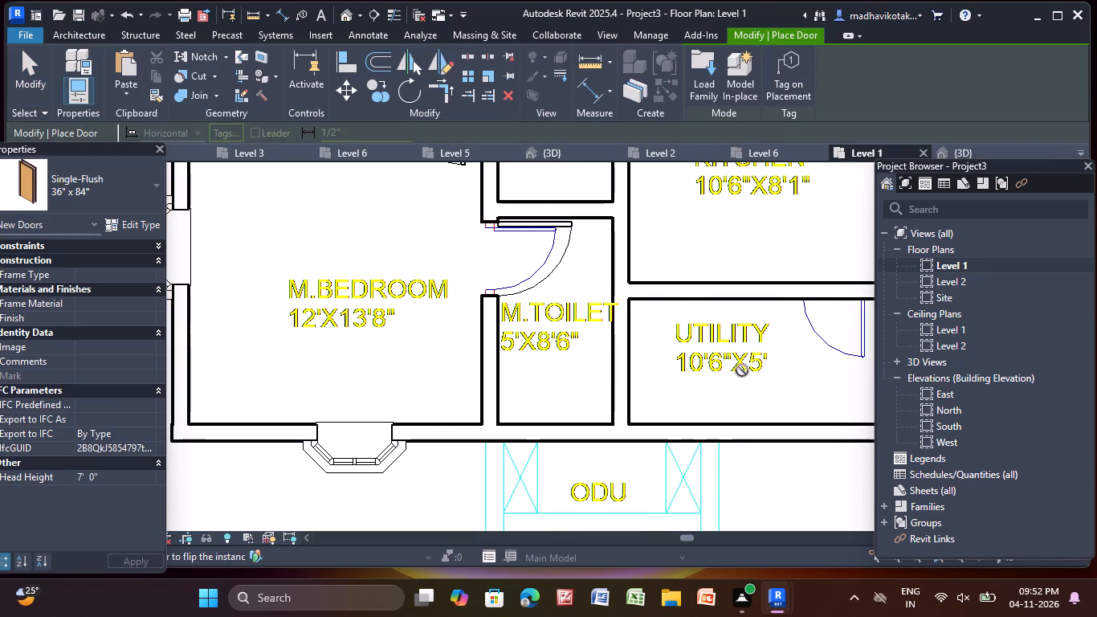
pyautogui.moveTo(773, 345); pyautogui.dragTo(508, 345, button='middle')
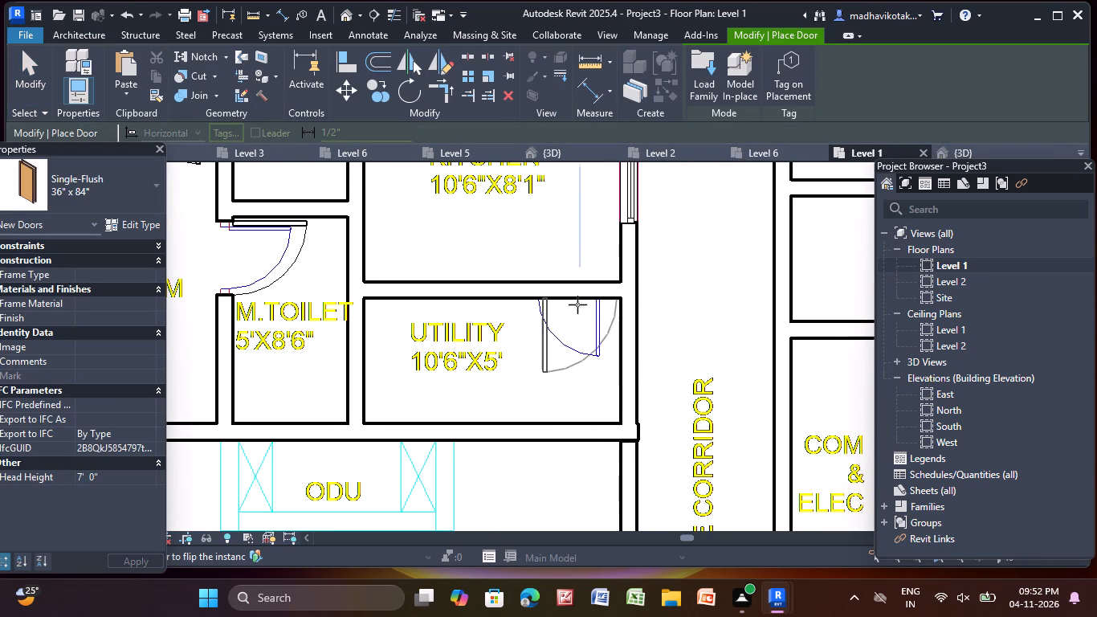
pyautogui.click(573, 300)
pyautogui.press('Escape')
pyautogui.press('Escape')
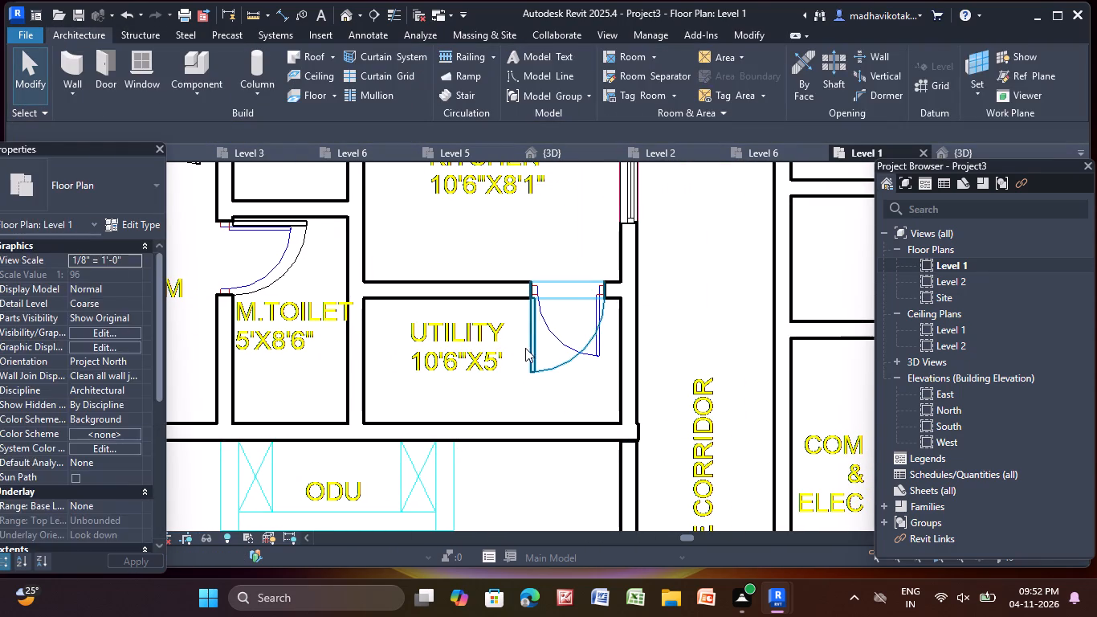
pyautogui.click(524, 348)
pyautogui.scroll(3, 550, 335)
pyautogui.click(558, 333)
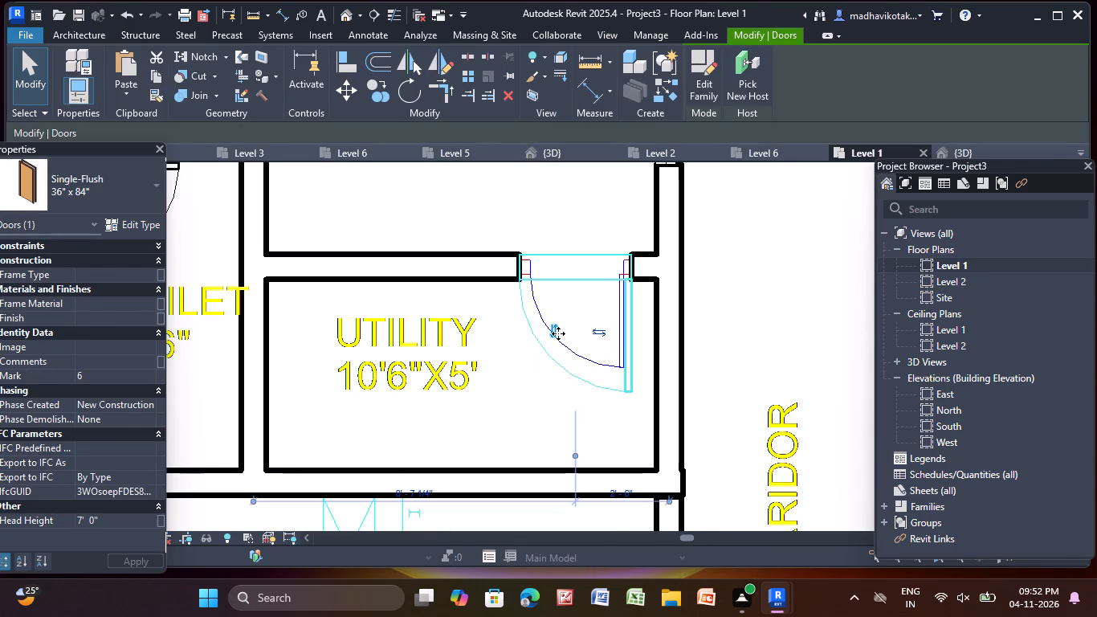
pyautogui.press('Escape')
# Place a 36" x 84" door between Living & Dining and Kitchen, about 2'-6" from the corridor wall, and flip its hinges to the corridor side.
pyautogui.scroll(-6, 568, 312)
pyautogui.click(104, 67)
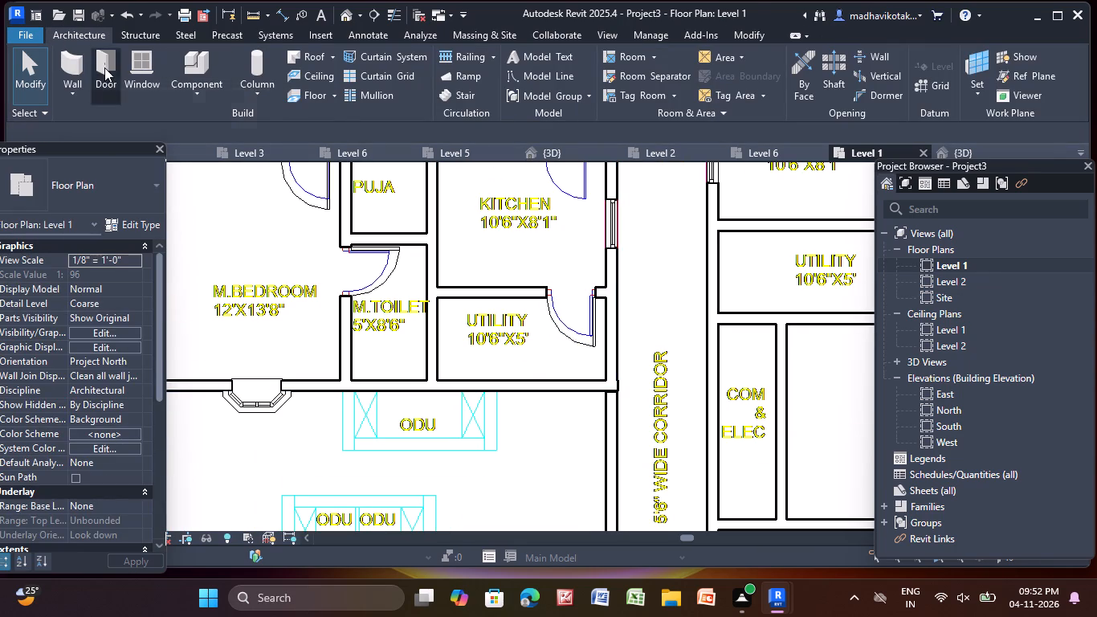
pyautogui.moveTo(500, 209); pyautogui.dragTo(500, 344, button='middle')
pyautogui.scroll(3, 544, 312)
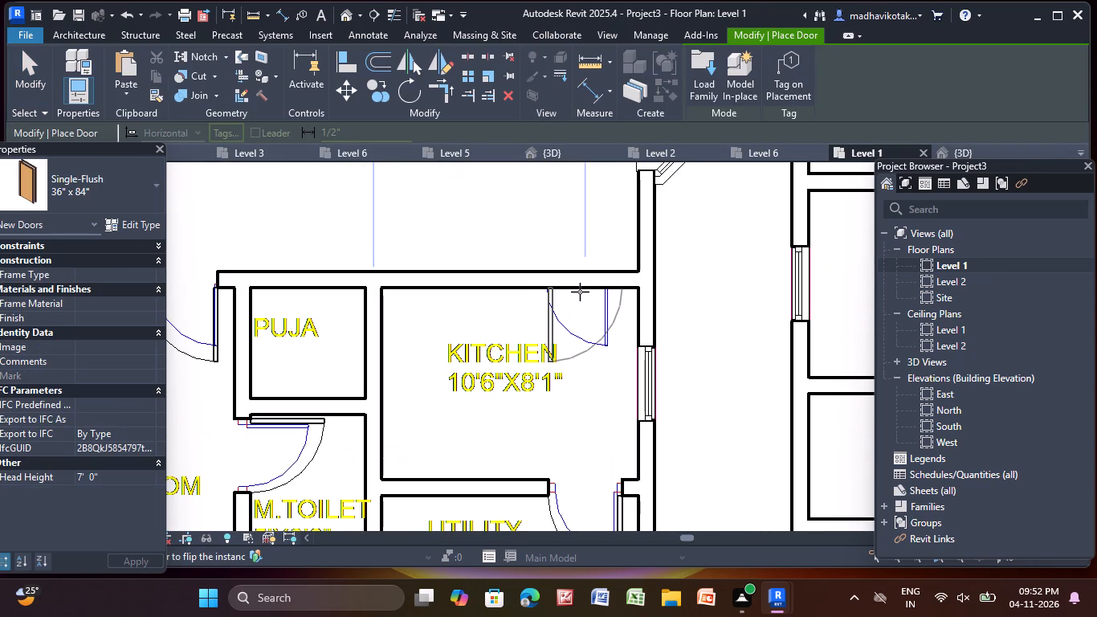
pyautogui.click(580, 292)
pyautogui.press('Escape')
pyautogui.press('Escape')
pyautogui.click(551, 319)
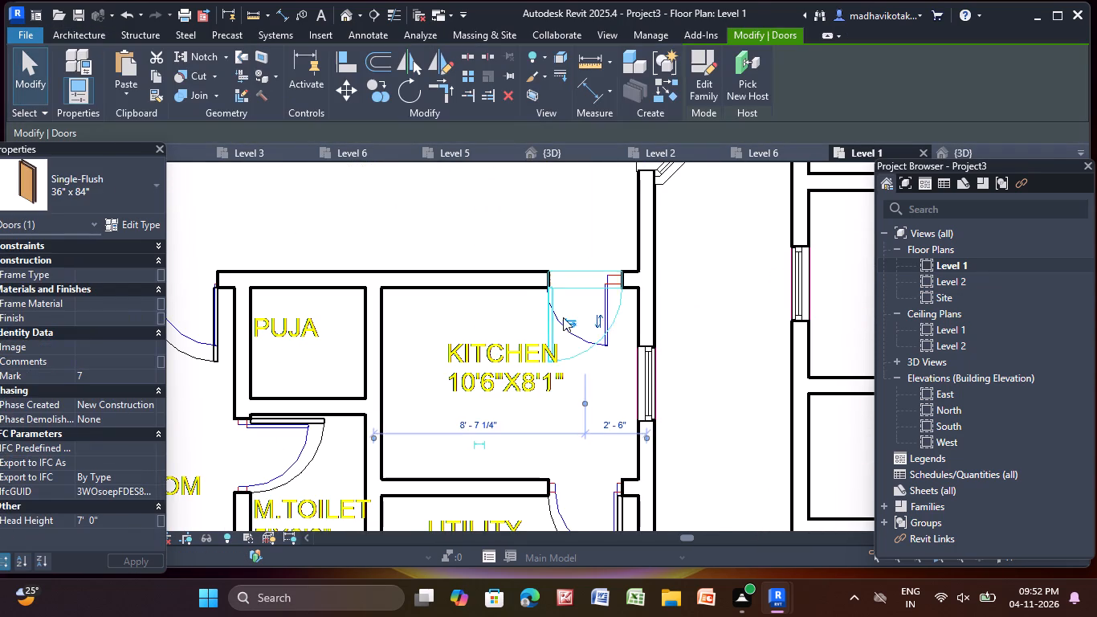
pyautogui.scroll(4, 566, 317)
pyautogui.click(576, 332)
pyautogui.press('Escape')
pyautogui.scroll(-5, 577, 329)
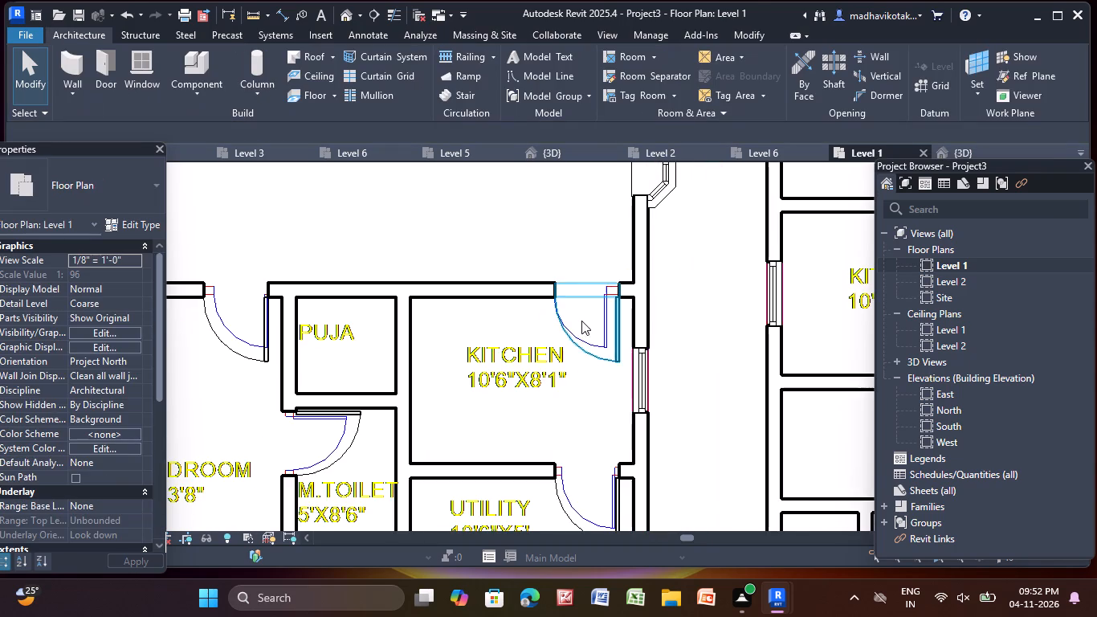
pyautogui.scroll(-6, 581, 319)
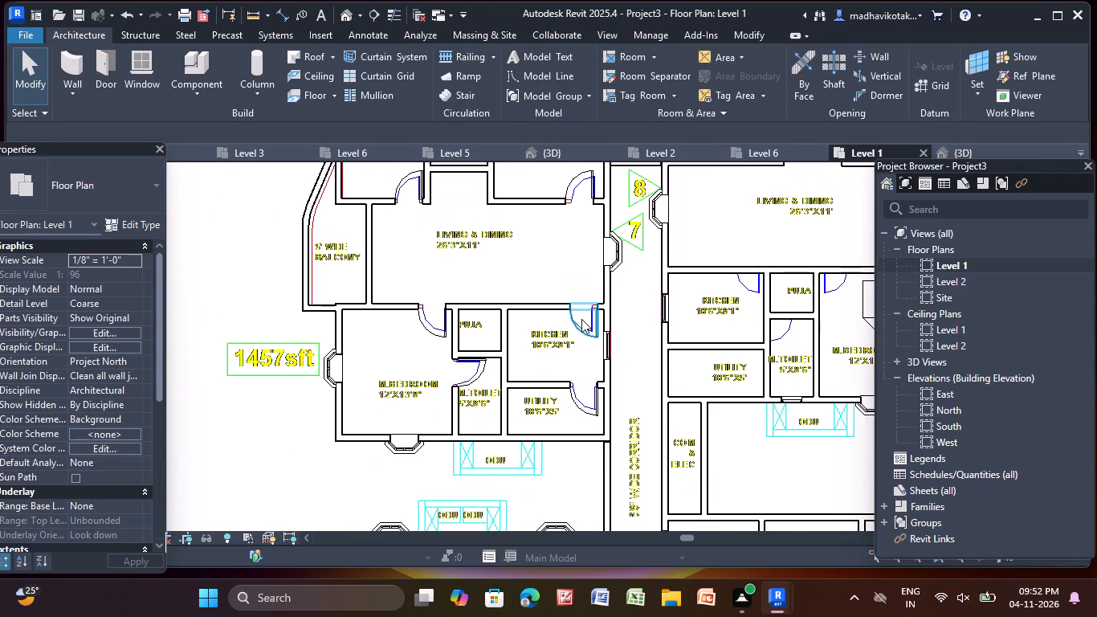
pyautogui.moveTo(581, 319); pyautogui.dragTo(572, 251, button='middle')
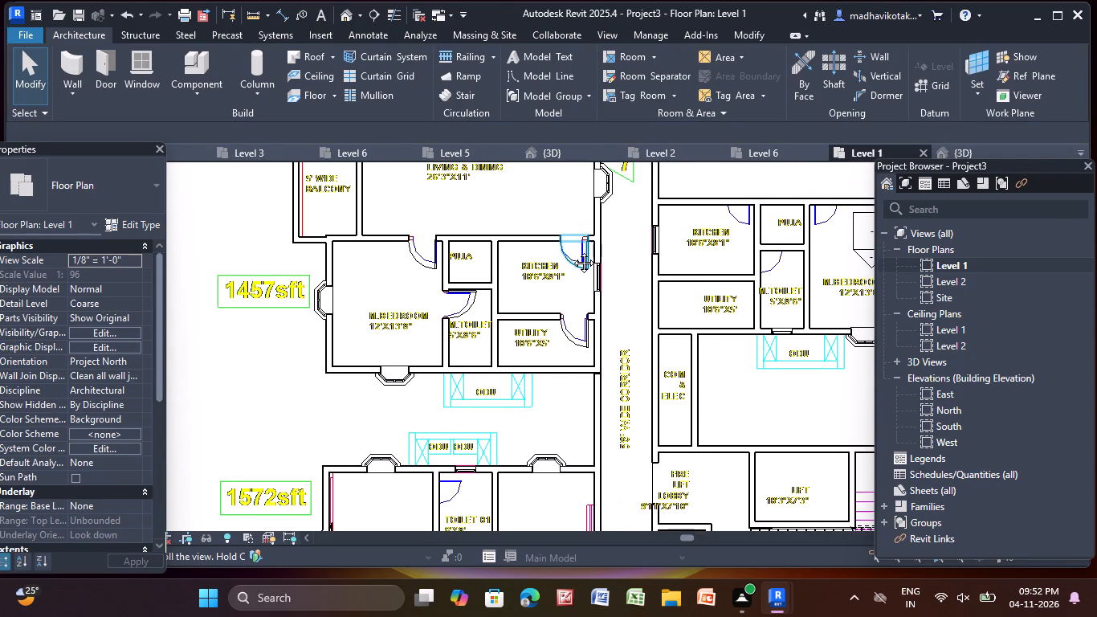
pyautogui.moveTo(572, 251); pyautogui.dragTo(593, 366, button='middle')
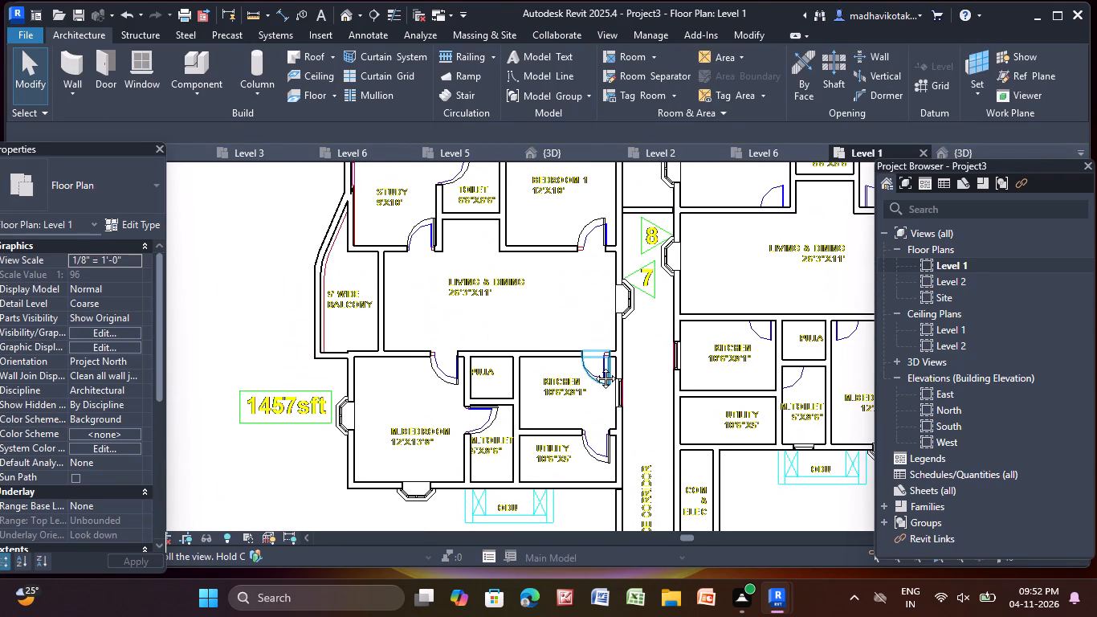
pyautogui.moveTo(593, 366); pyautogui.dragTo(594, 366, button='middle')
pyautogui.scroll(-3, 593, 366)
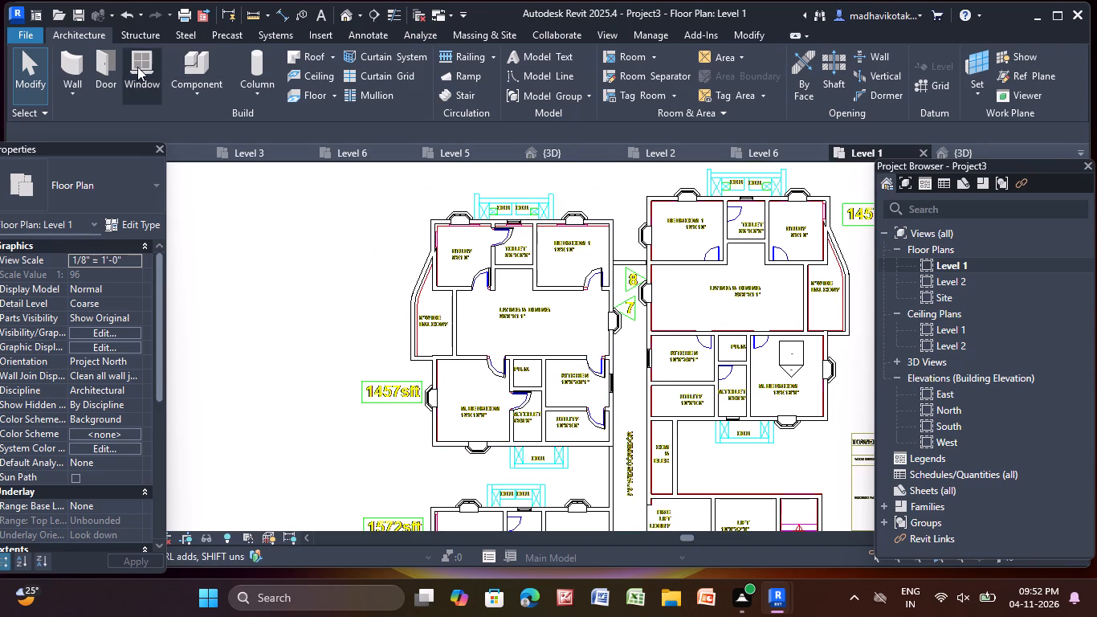
# In the 1819 sft flat, place 36" x 84" doors into Kitchen, about 2'-0" from the Utility partition, and Utility, about 2'-0" from the corridor wall.
pyautogui.click(108, 64)
pyautogui.scroll(-2, 508, 273)
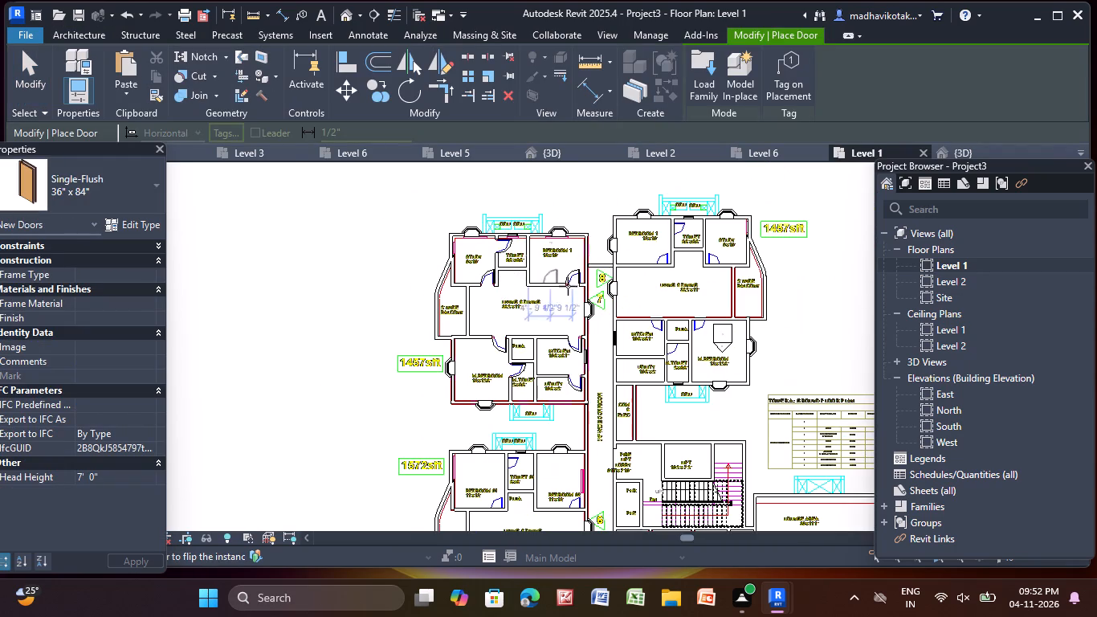
pyautogui.scroll(2, 638, 266)
pyautogui.moveTo(680, 264); pyautogui.dragTo(618, 179, button='middle')
pyautogui.scroll(-6, 609, 222)
pyautogui.scroll(-1, 591, 356)
pyautogui.moveTo(591, 357); pyautogui.dragTo(527, 179, button='middle')
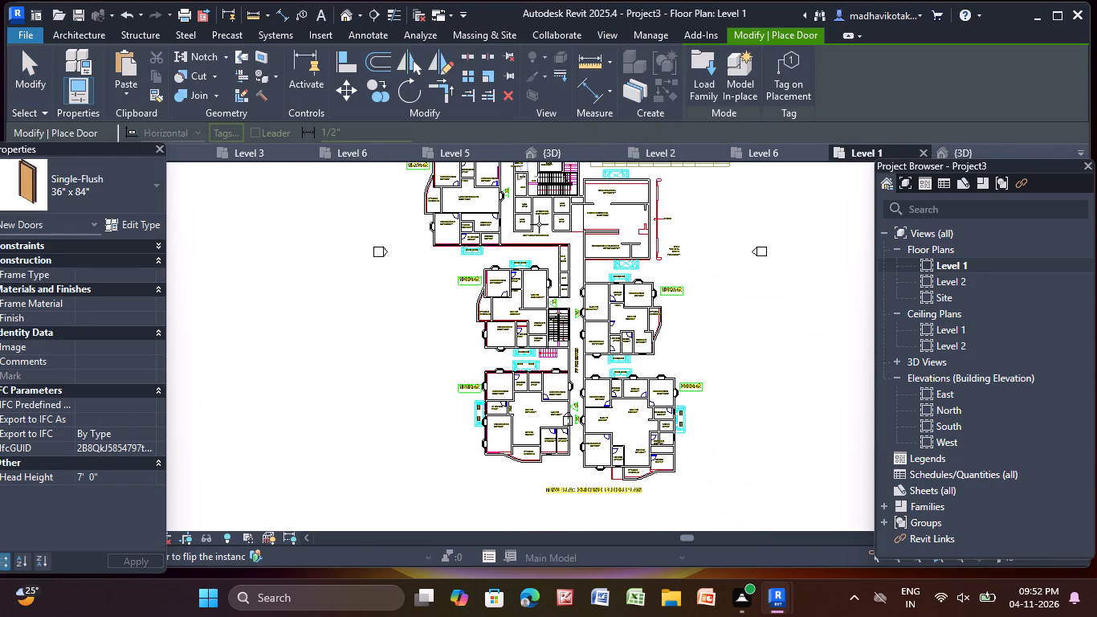
pyautogui.scroll(-2, 561, 341)
pyautogui.moveTo(516, 481); pyautogui.dragTo(508, 527, button='middle')
pyautogui.moveTo(508, 527); pyautogui.dragTo(512, 542, button='middle')
pyautogui.middleClick(512, 542)
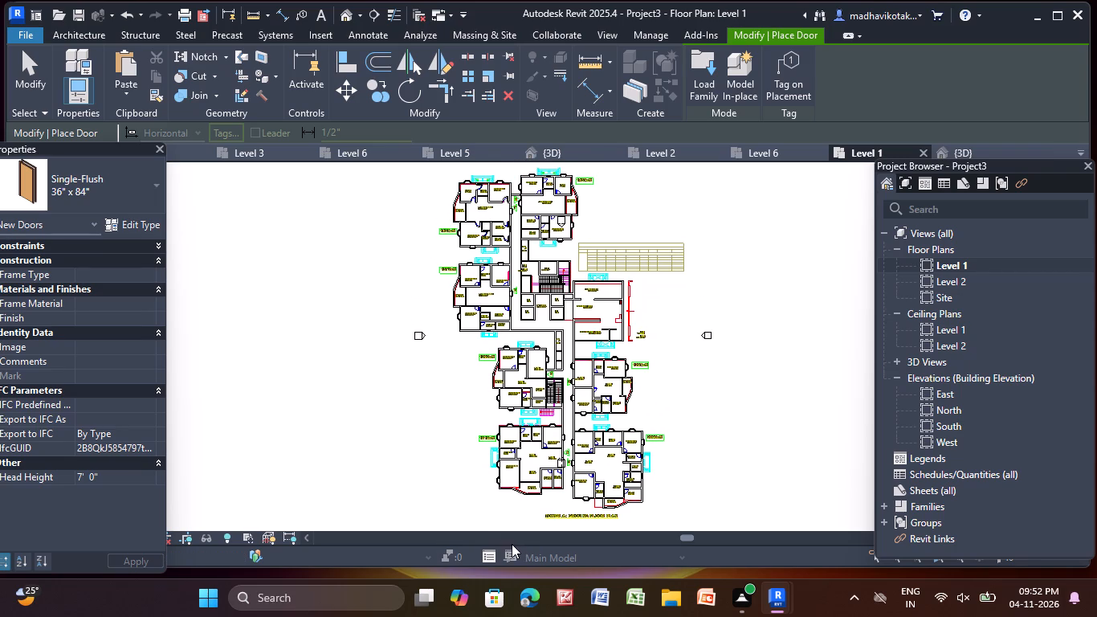
pyautogui.scroll(3, 495, 483)
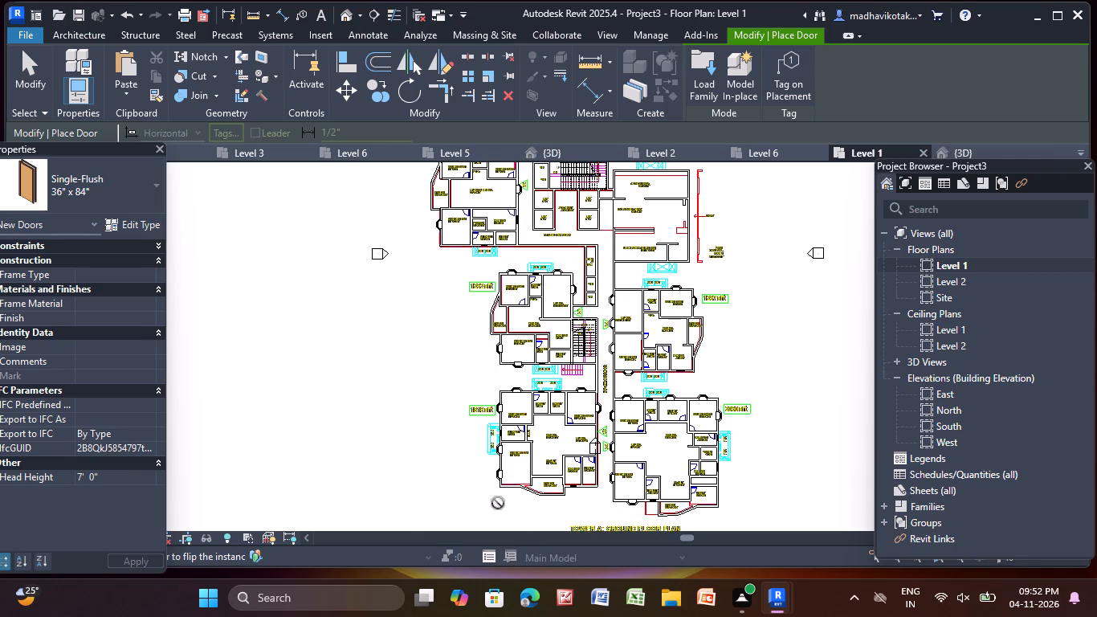
pyautogui.scroll(6, 577, 513)
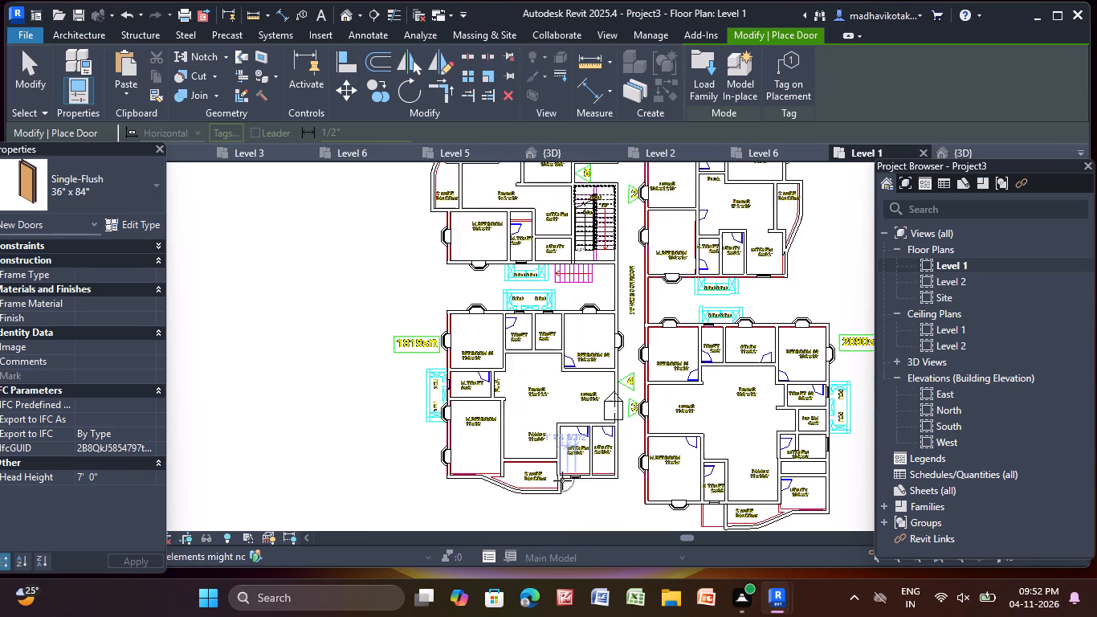
pyautogui.scroll(5, 562, 480)
pyautogui.scroll(3, 604, 345)
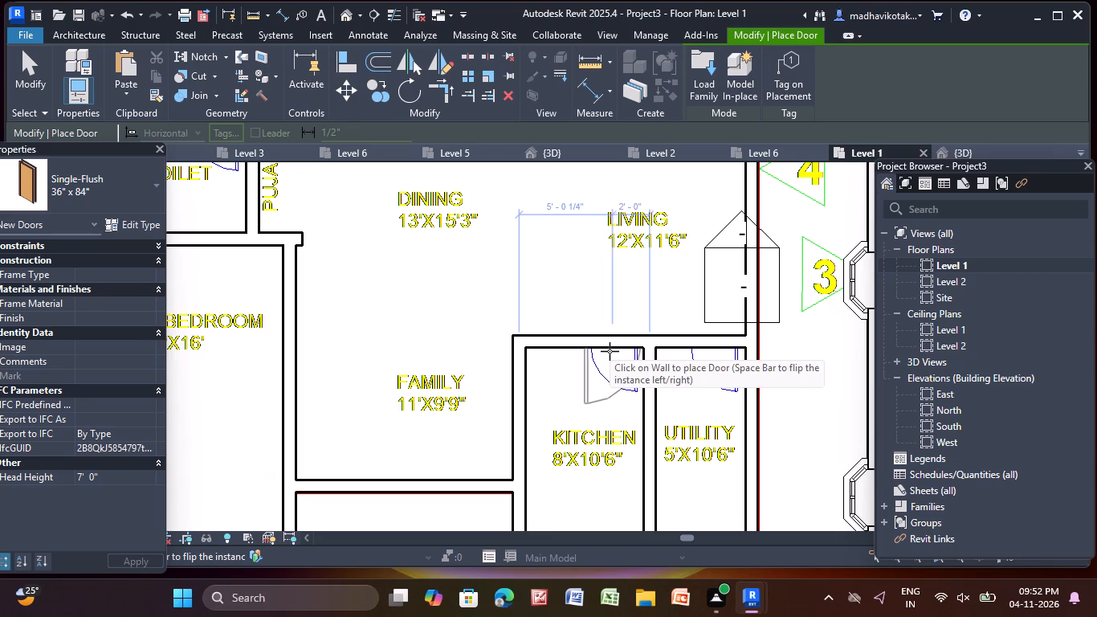
pyautogui.click(610, 351)
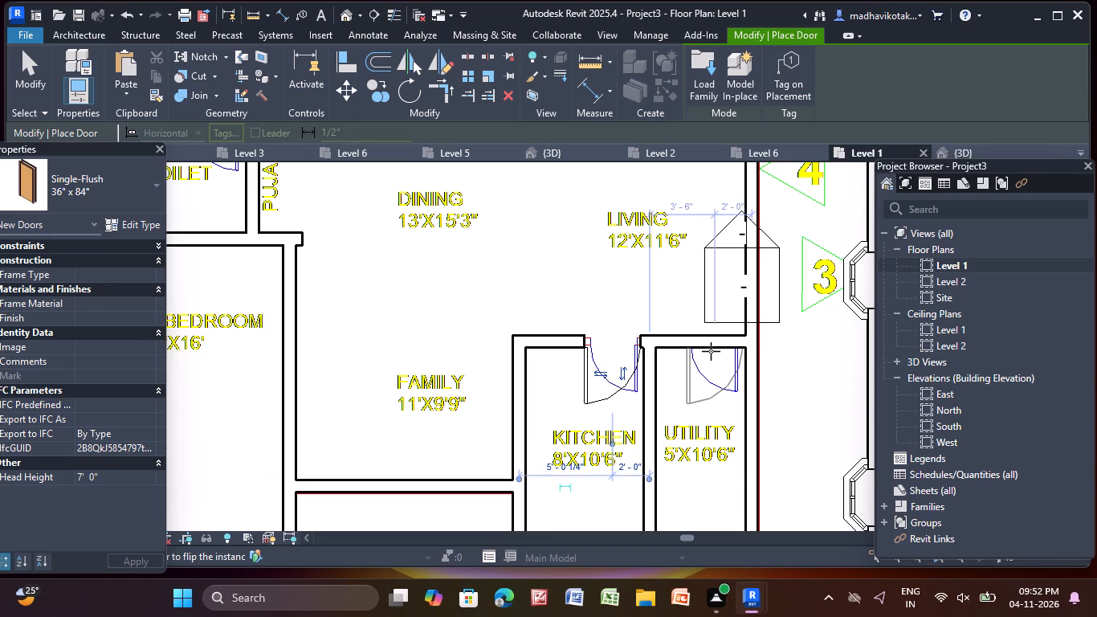
pyautogui.click(711, 351)
pyautogui.press('Escape')
pyautogui.press('Escape')
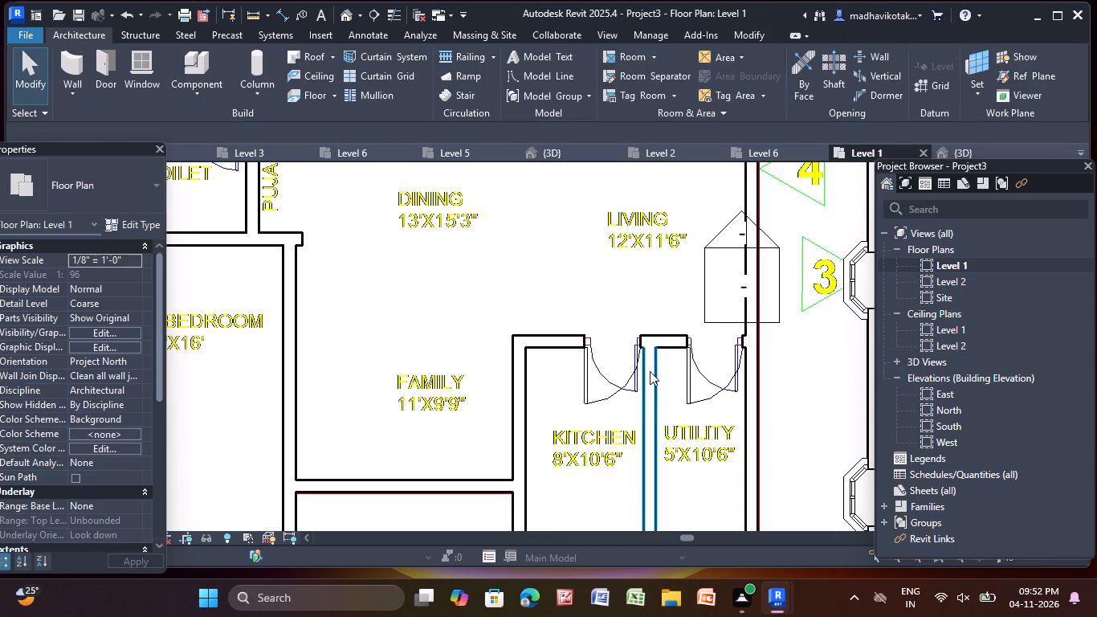
pyautogui.press('Escape')
# Flip the Kitchen door's hinges to the Utility side and the Utility door's hinges to the corridor side.
pyautogui.click(596, 397)
pyautogui.scroll(5, 601, 391)
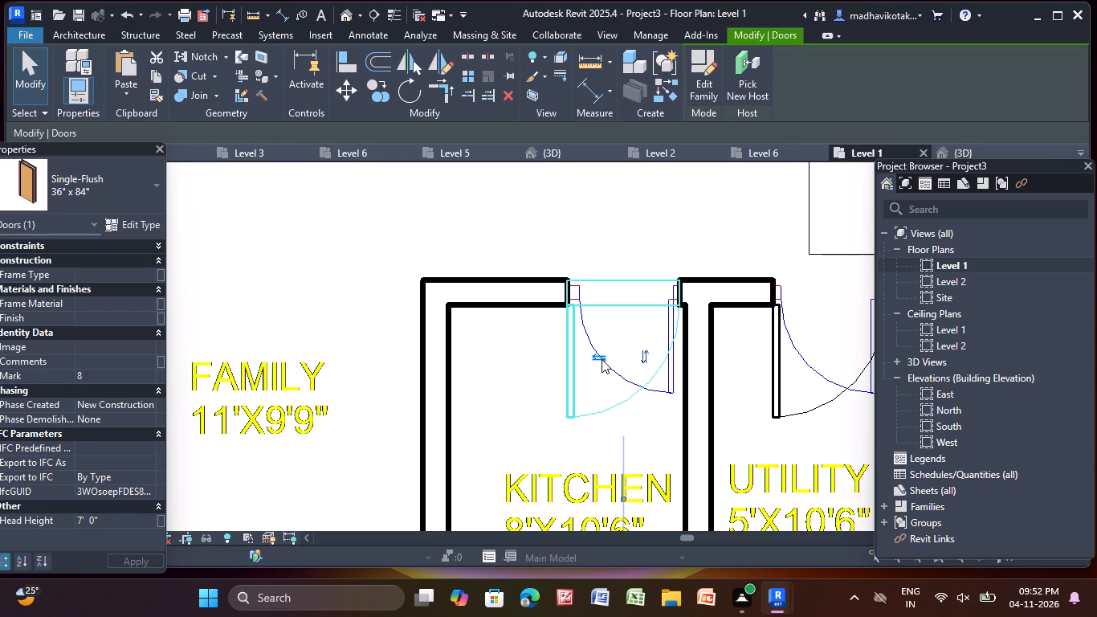
pyautogui.click(602, 359)
pyautogui.scroll(-4, 611, 359)
pyautogui.moveTo(610, 359); pyautogui.dragTo(477, 378, button='middle')
pyautogui.scroll(3, 598, 402)
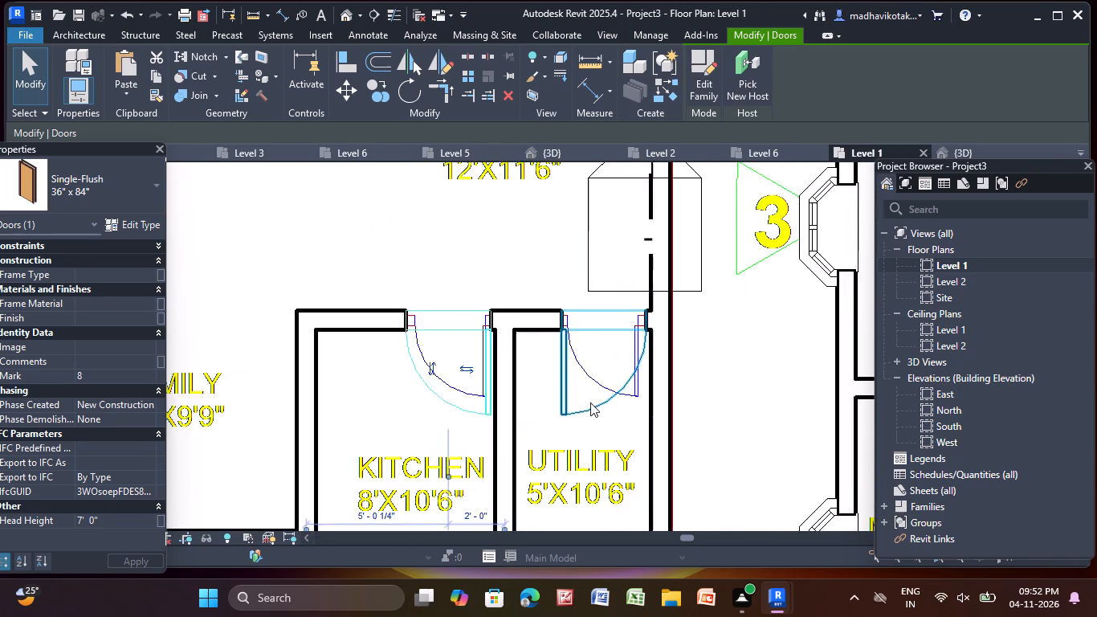
pyautogui.press('Escape')
pyautogui.click(560, 404)
pyautogui.scroll(4, 592, 396)
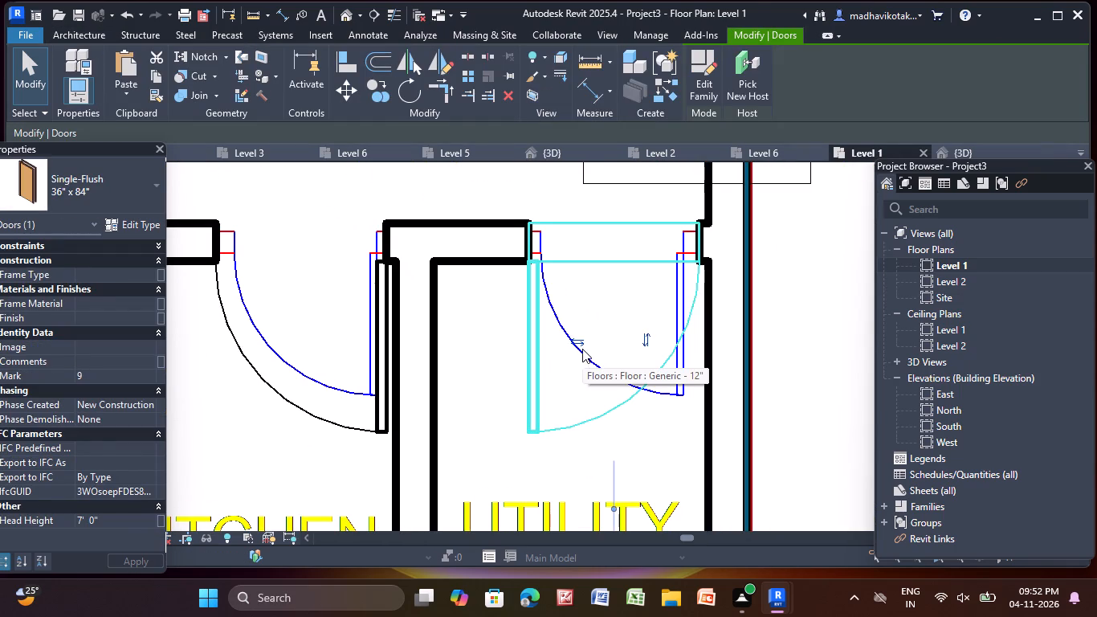
pyautogui.click(583, 347)
pyautogui.press('Escape')
# Place 36" x 84" doors from Dining to M.Bedroom, about 2'-6" from the Puja-side wall, and into M.Toilet, about 2'-0" from the Puja partition.
pyautogui.scroll(-15, 583, 346)
pyautogui.moveTo(585, 345); pyautogui.dragTo(598, 368, button='middle')
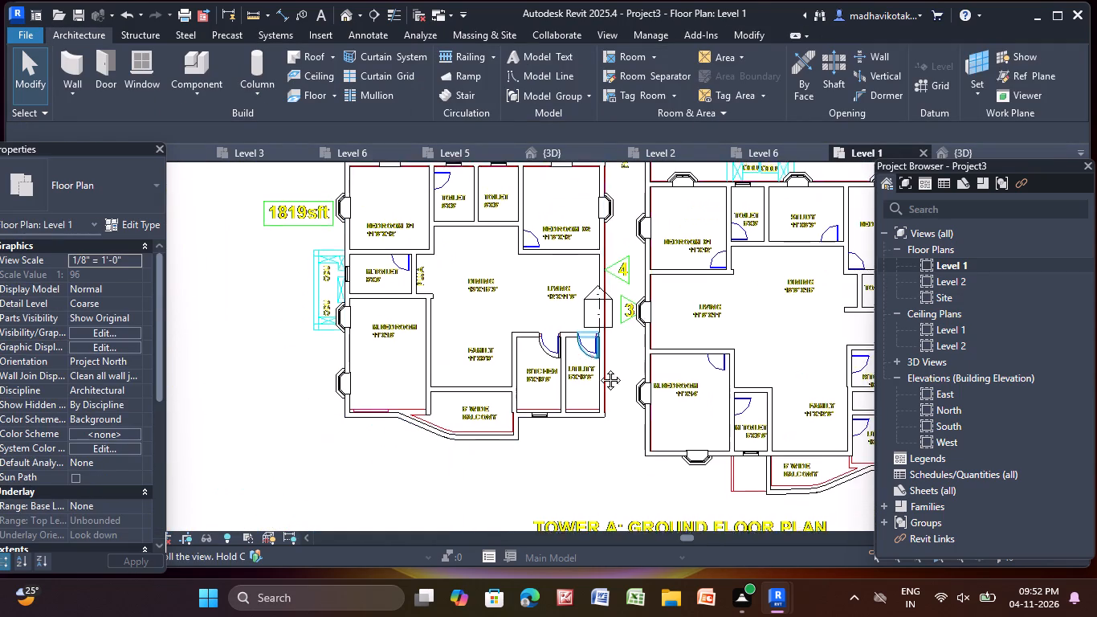
pyautogui.moveTo(598, 368); pyautogui.dragTo(635, 398, button='middle')
pyautogui.scroll(3, 489, 402)
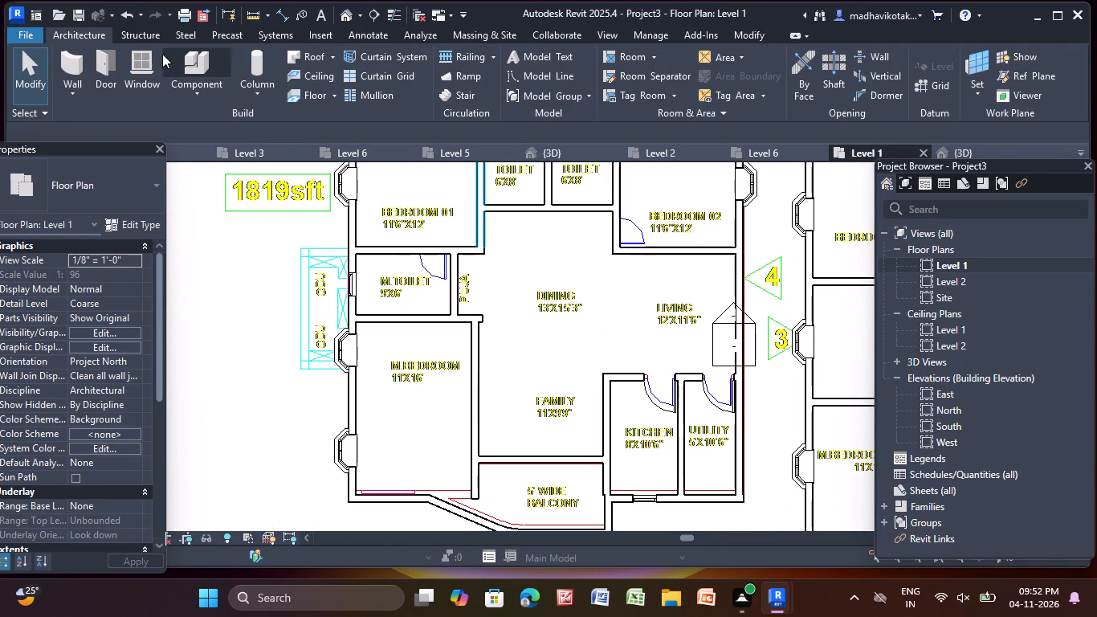
pyautogui.click(107, 58)
pyautogui.scroll(4, 461, 341)
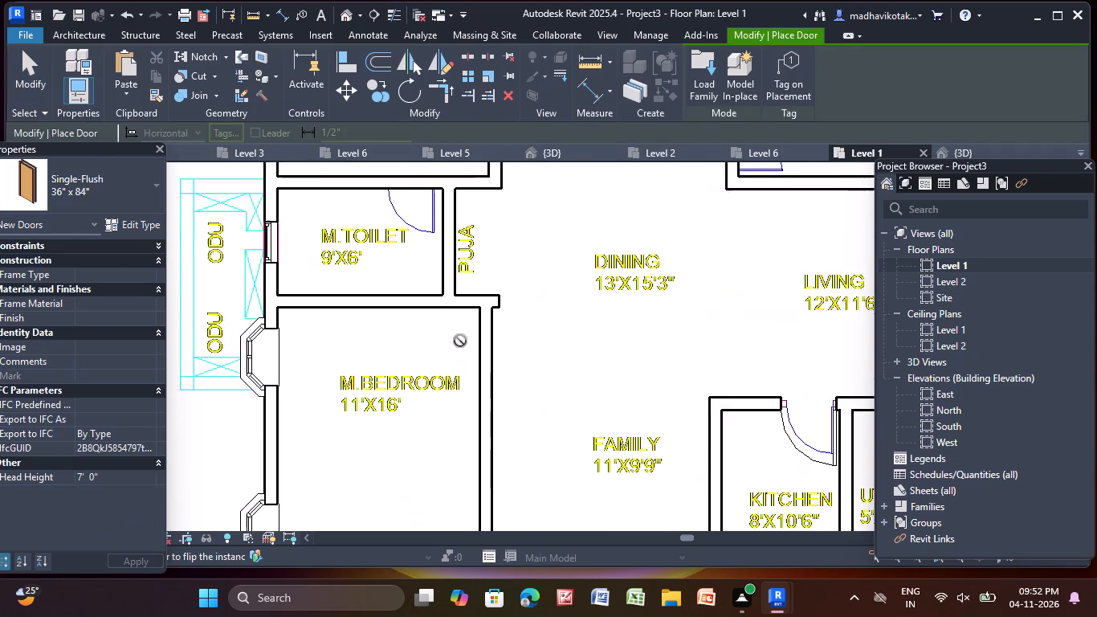
pyautogui.scroll(3, 460, 347)
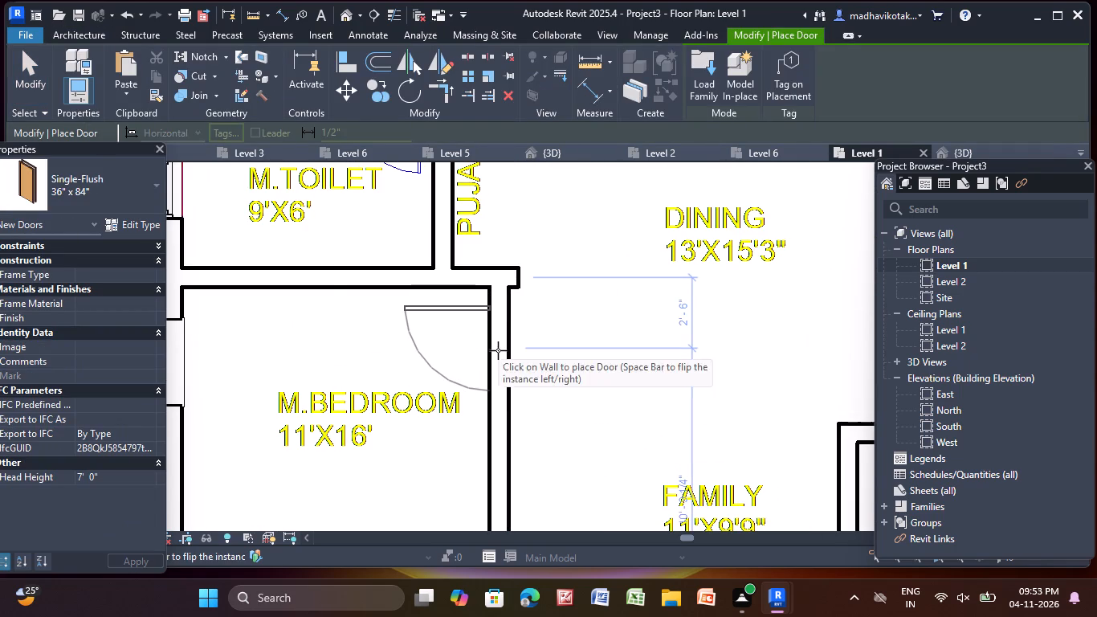
pyautogui.click(498, 350)
pyautogui.scroll(-1, 547, 321)
pyautogui.moveTo(547, 321); pyautogui.dragTo(611, 458, button='middle')
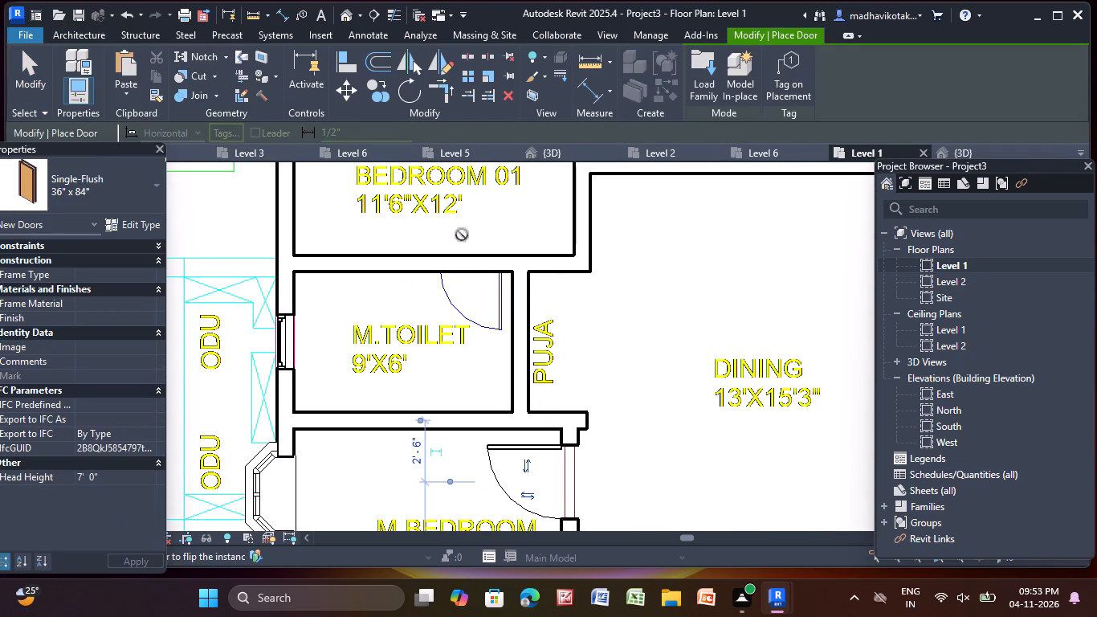
pyautogui.click(475, 273)
# Place a 36" x 84" door between Bedroom 01 and its Toilet, about 2'-6" from the outer window wall.
pyautogui.scroll(-3, 529, 256)
pyautogui.moveTo(532, 257); pyautogui.dragTo(455, 338, button='middle')
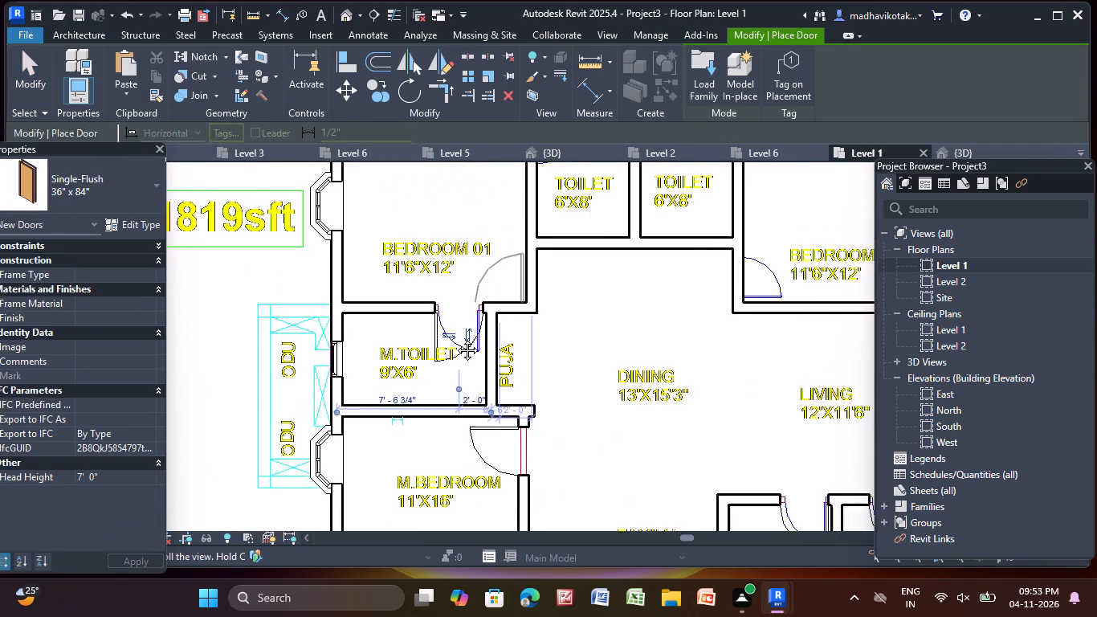
pyautogui.moveTo(455, 338); pyautogui.dragTo(422, 379, button='middle')
pyautogui.click(463, 221)
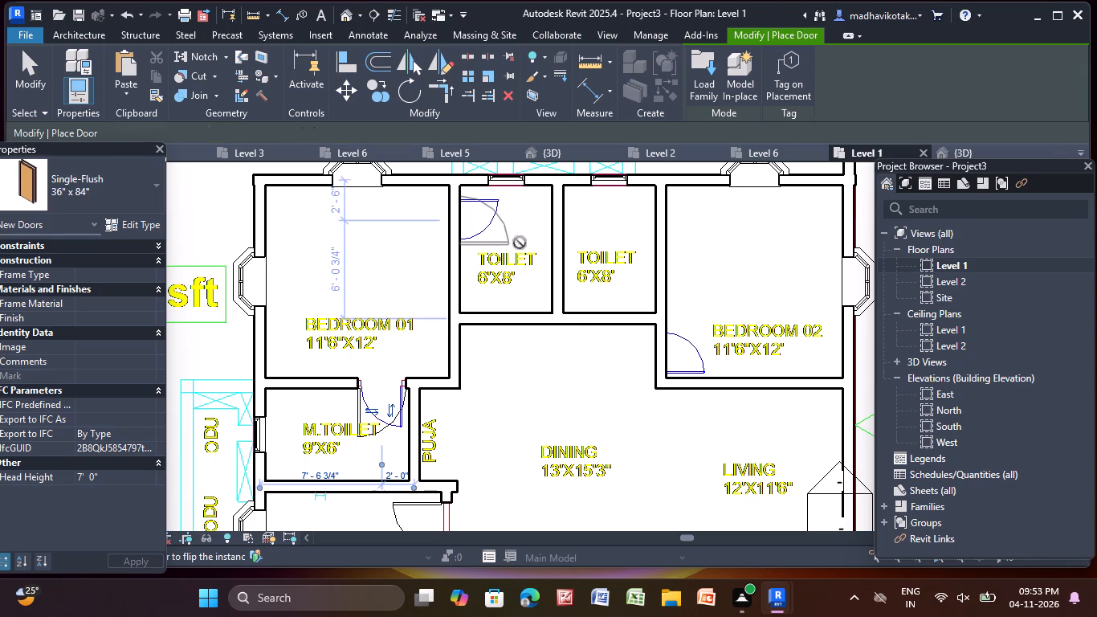
# Place 36" x 84" doors into Bedroom 02, about 2'-0" from the Living-side wall, and its Toilet, about 3'-0" from the outer window wall.
pyautogui.click(667, 356)
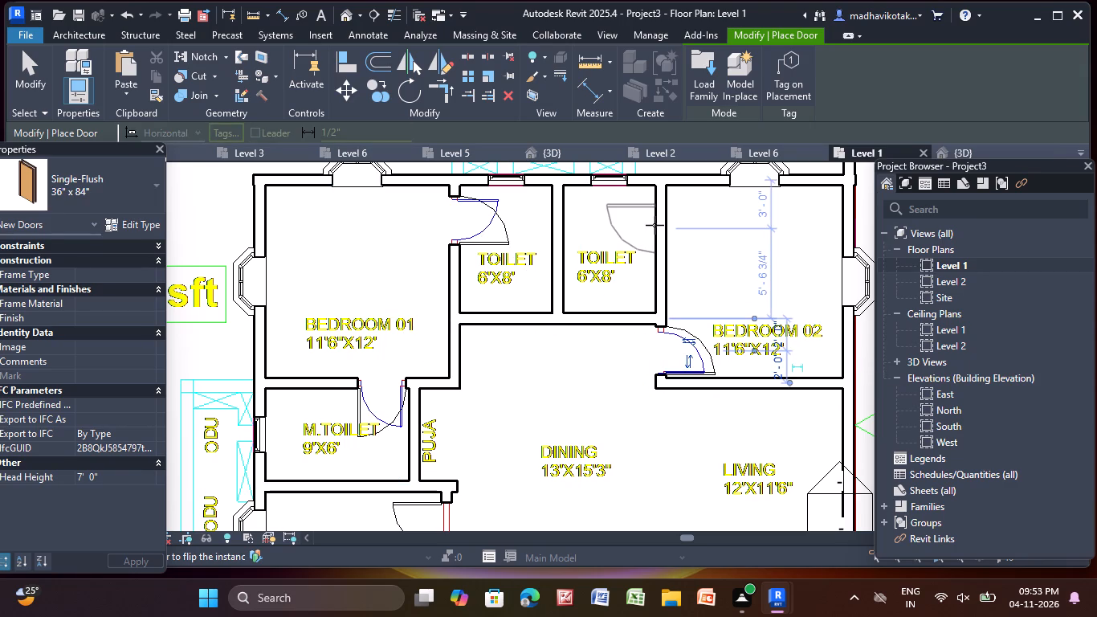
pyautogui.click(655, 225)
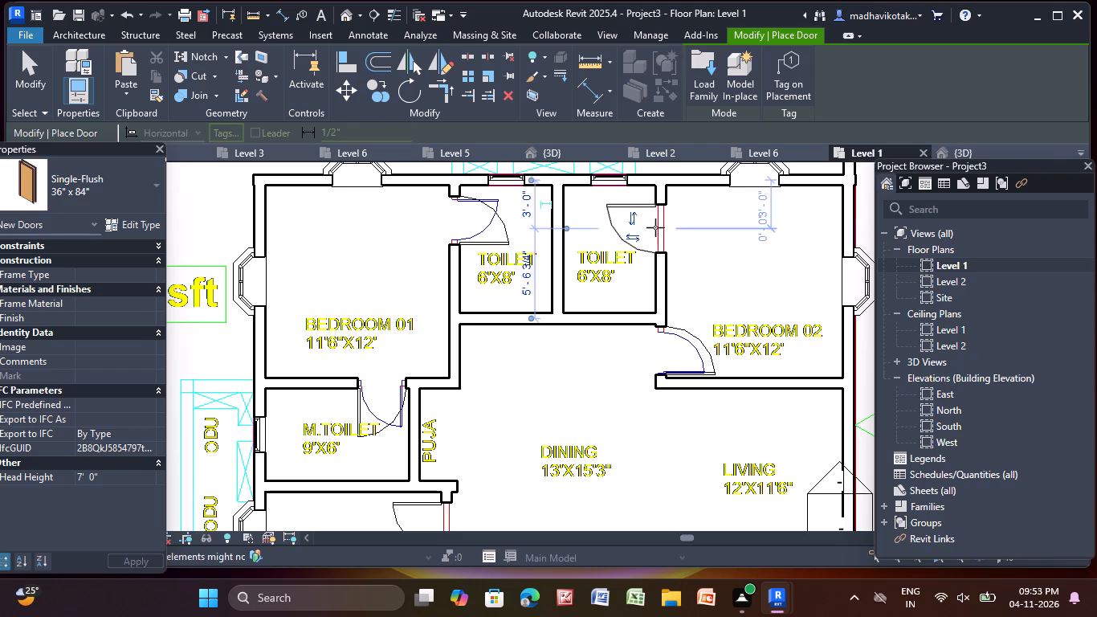
pyautogui.press('Escape')
pyautogui.press('Escape')
pyautogui.press('Escape')
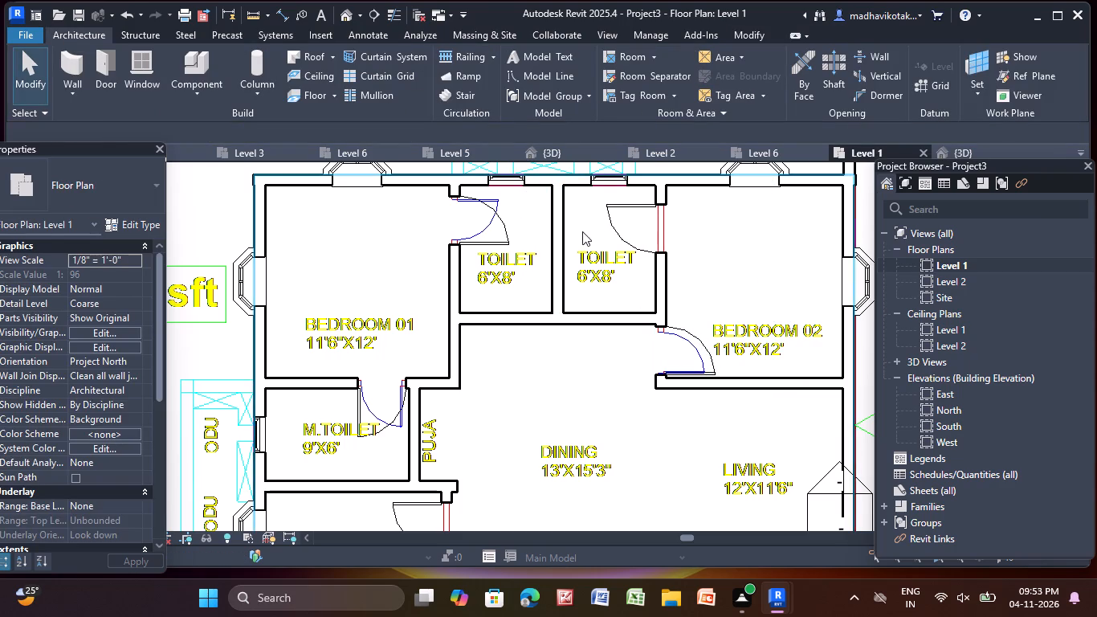
# Flip the Bedroom 01 Toilet door's hinges to the outer-wall side and the M.Toilet door's hinges to the Puja side.
pyautogui.click(504, 229)
pyautogui.scroll(3, 418, 229)
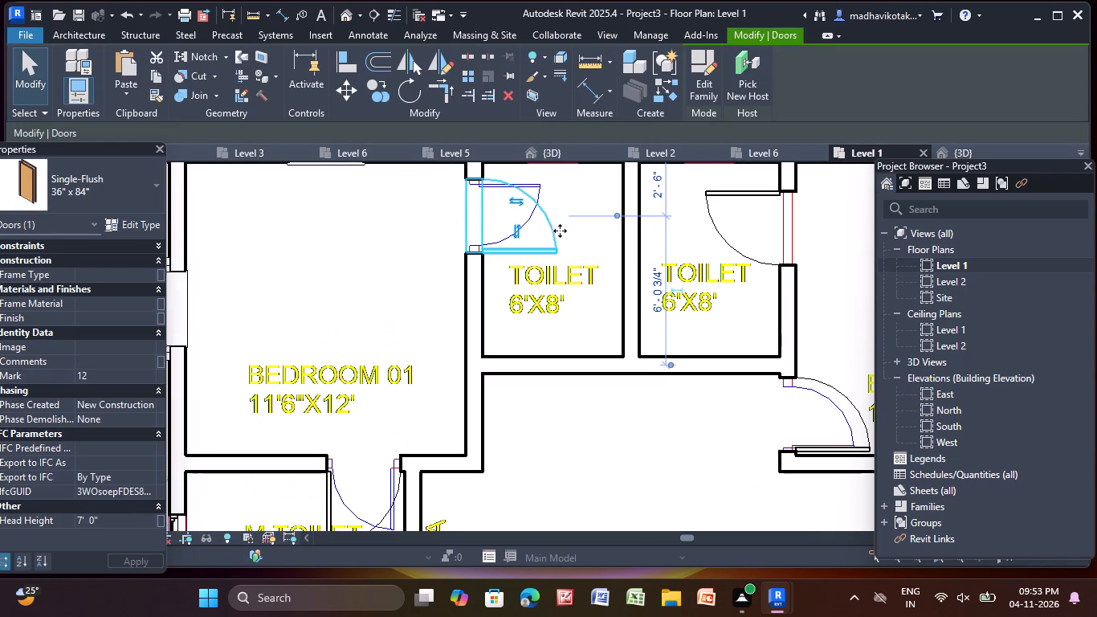
pyautogui.click(517, 239)
pyautogui.press('Escape')
pyautogui.scroll(-4, 556, 255)
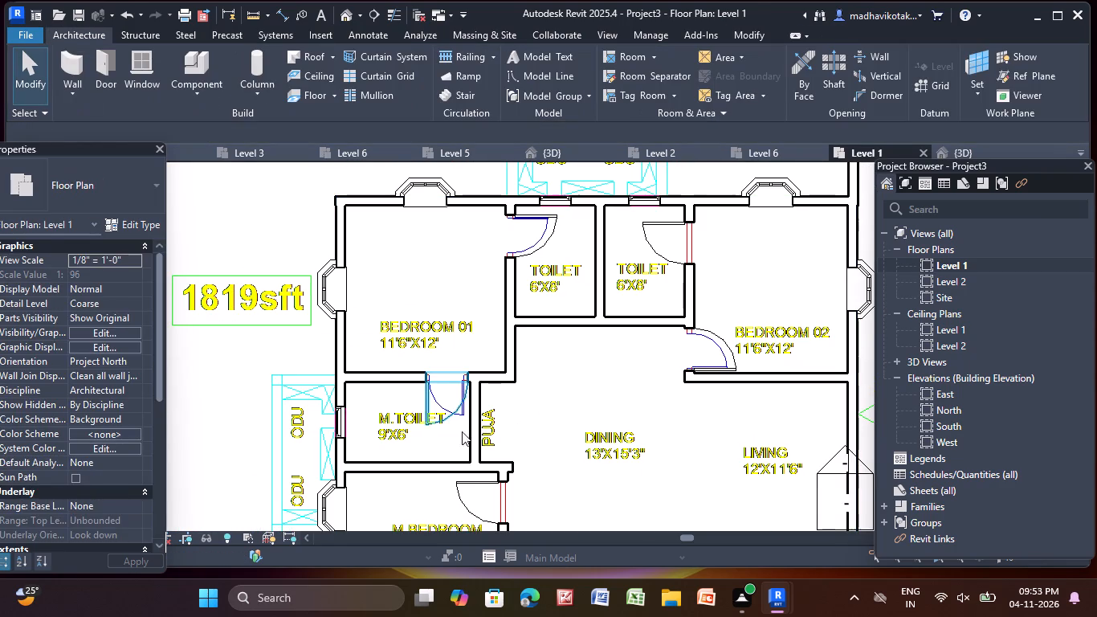
pyautogui.click(435, 423)
pyautogui.scroll(10, 435, 419)
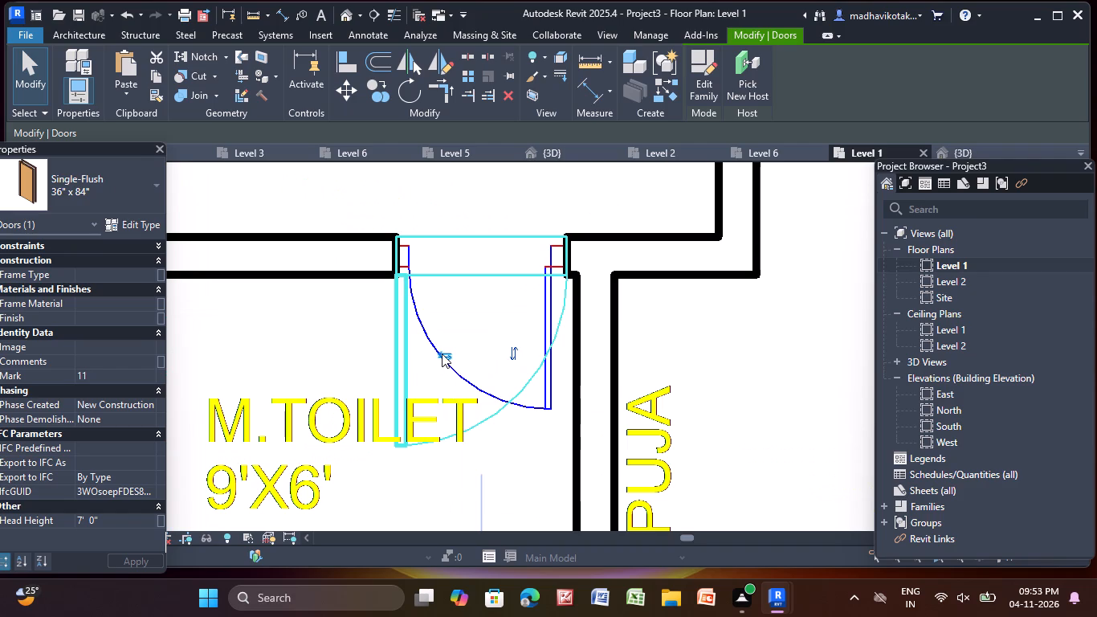
pyautogui.click(442, 358)
pyautogui.press('Escape')
# In the 1292 sft flat, place a 36" x 84" door between M.Bedroom and M.Toilet, about 6'-10 1/2" from the outer window wall, hinged on the Dining side.
pyautogui.scroll(-7, 439, 354)
pyautogui.moveTo(441, 357); pyautogui.dragTo(516, 394, button='middle')
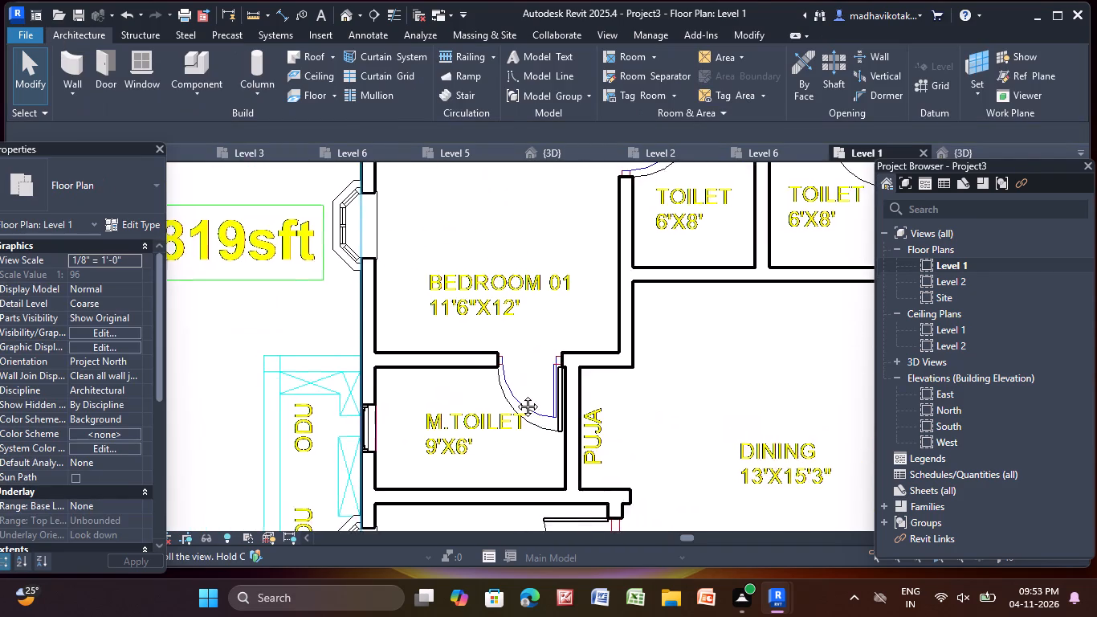
pyautogui.moveTo(516, 394); pyautogui.dragTo(497, 187, button='middle')
pyautogui.scroll(-4, 561, 356)
pyautogui.scroll(-3, 593, 431)
pyautogui.moveTo(595, 428); pyautogui.dragTo(589, 399, button='middle')
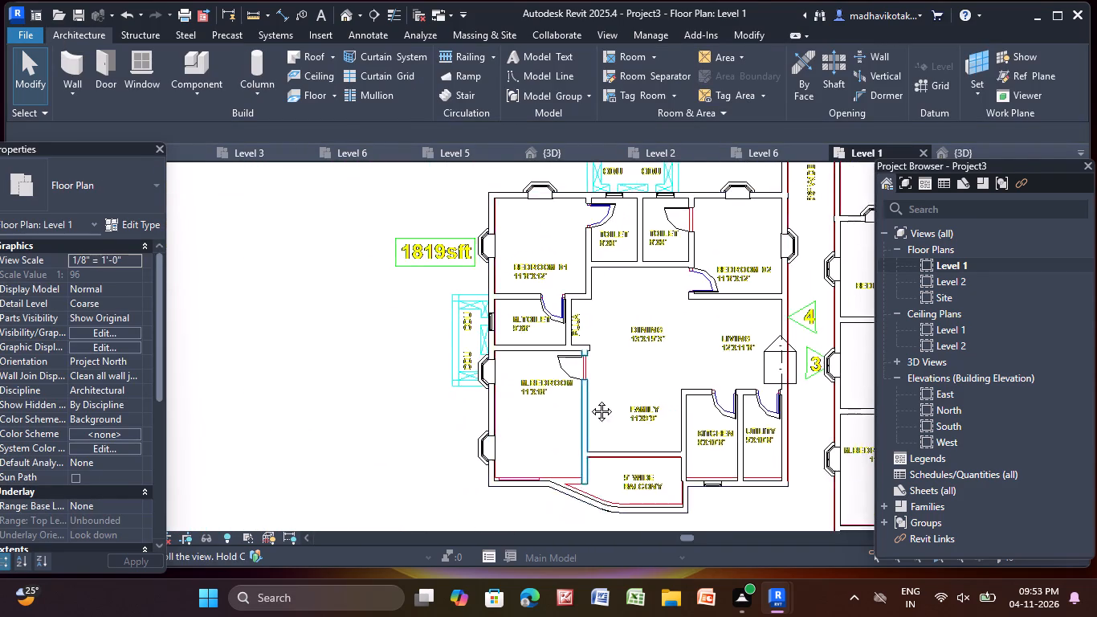
pyautogui.moveTo(589, 399); pyautogui.dragTo(447, 284, button='middle')
pyautogui.moveTo(593, 308); pyautogui.dragTo(626, 534, button='middle')
pyautogui.moveTo(561, 371); pyautogui.dragTo(548, 565, button='middle')
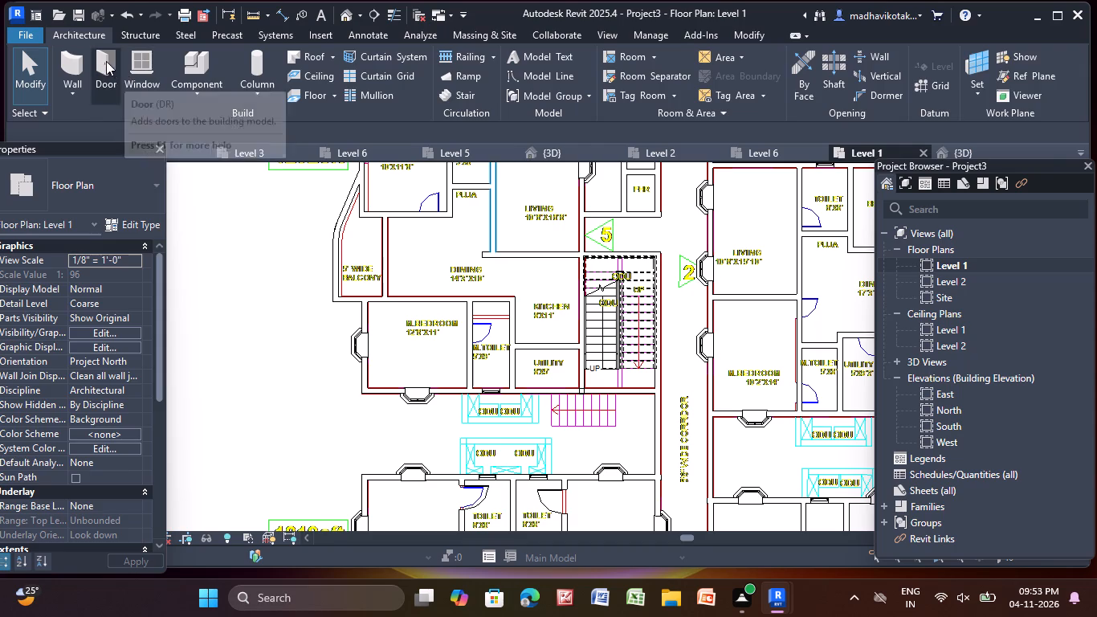
pyautogui.click(106, 61)
pyautogui.scroll(7, 501, 344)
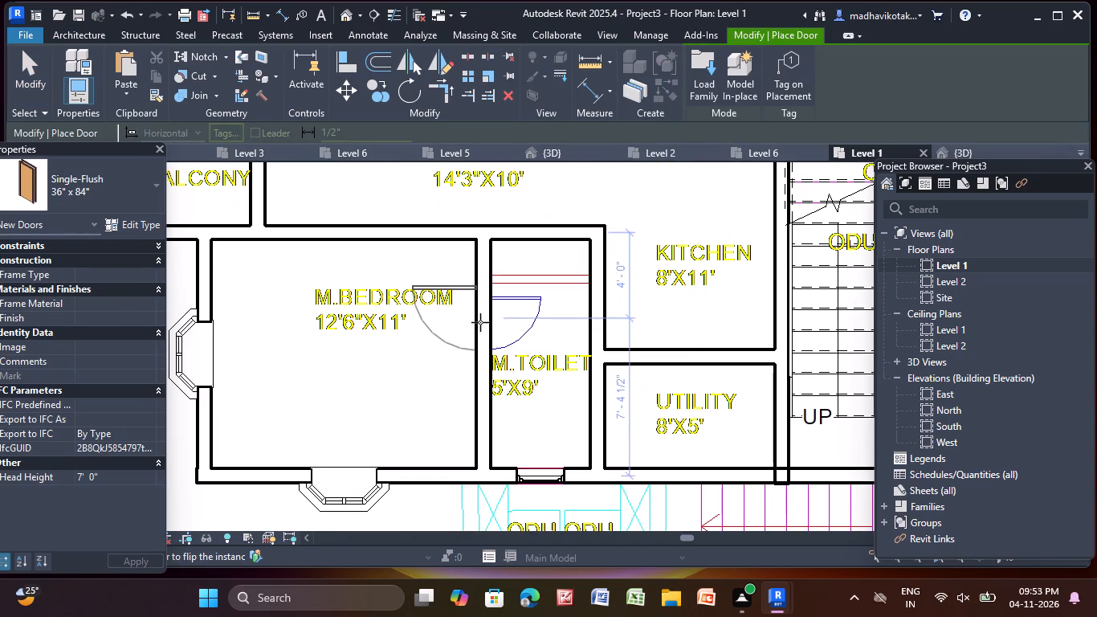
pyautogui.click(487, 328)
pyautogui.press('Escape')
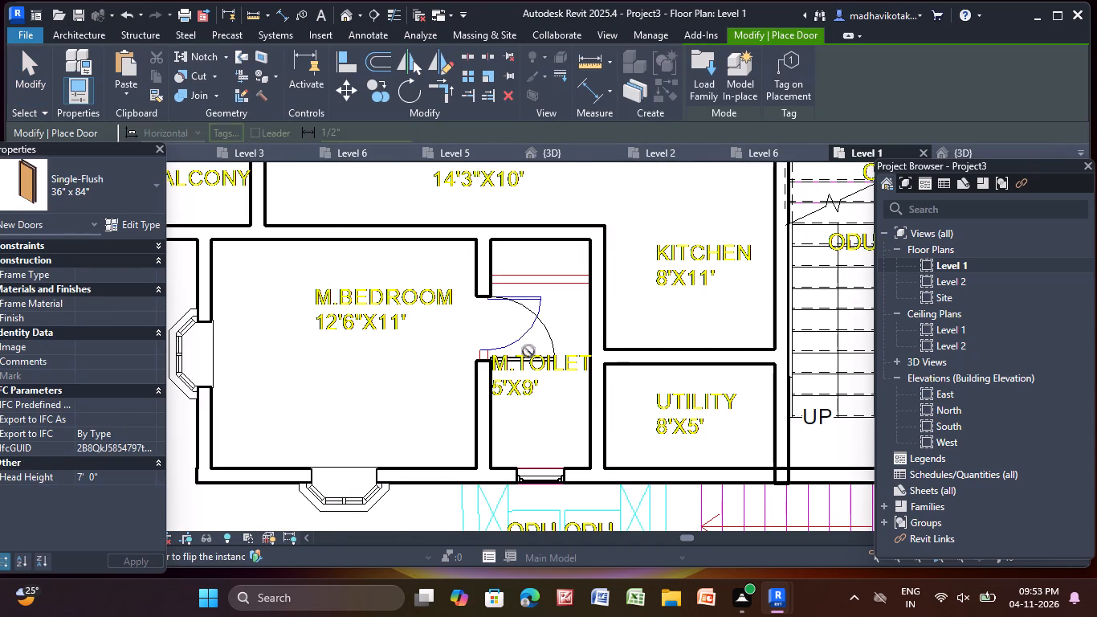
pyautogui.scroll(3, 525, 369)
pyautogui.press('Escape')
pyautogui.click(524, 358)
pyautogui.scroll(4, 515, 343)
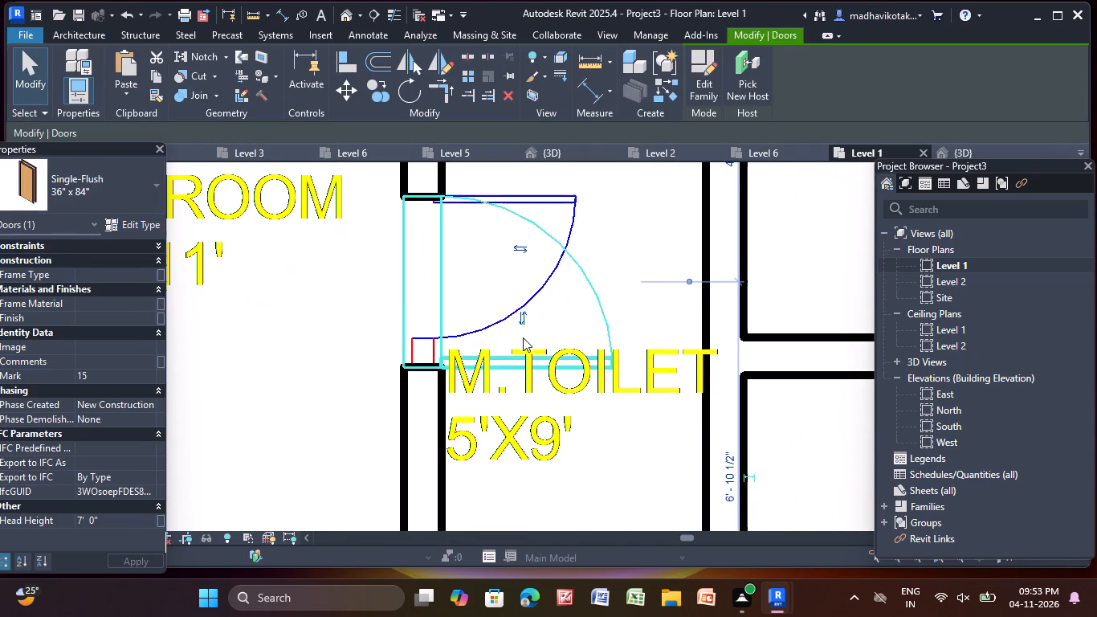
pyautogui.click(528, 324)
pyautogui.press('Escape')
# Place a 36" x 84" door between Dining and Bedroom 01, about 2'-6" from the Puja-side wall, opening into the bedroom.
pyautogui.scroll(-8, 528, 319)
pyautogui.moveTo(528, 317); pyautogui.dragTo(508, 333, button='middle')
pyautogui.click(105, 64)
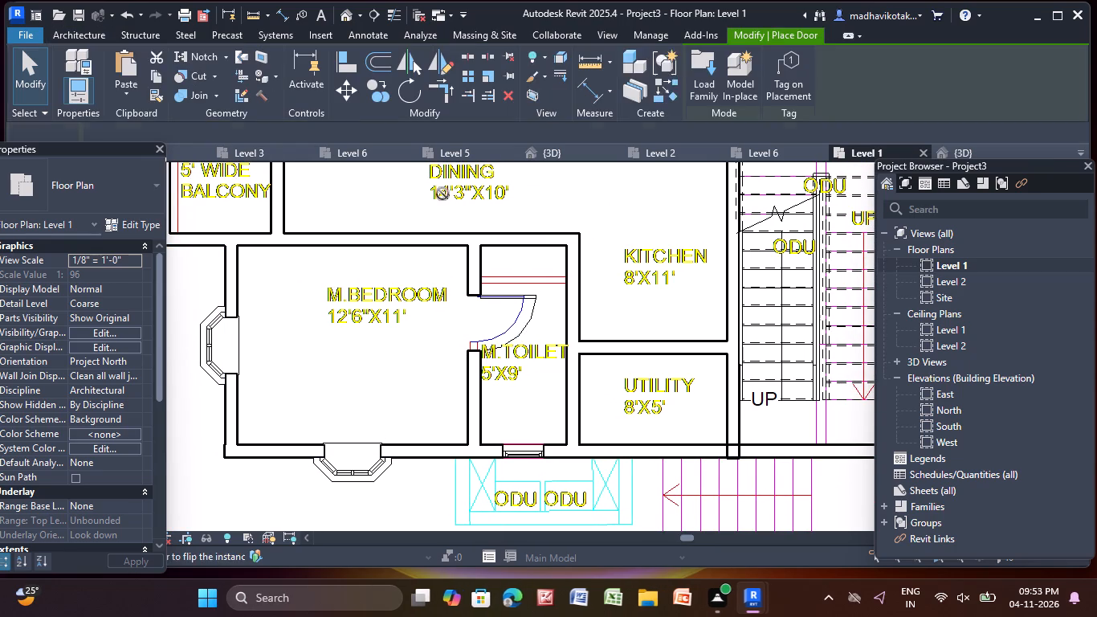
pyautogui.scroll(-2, 447, 194)
pyautogui.moveTo(447, 210); pyautogui.dragTo(489, 436, button='middle')
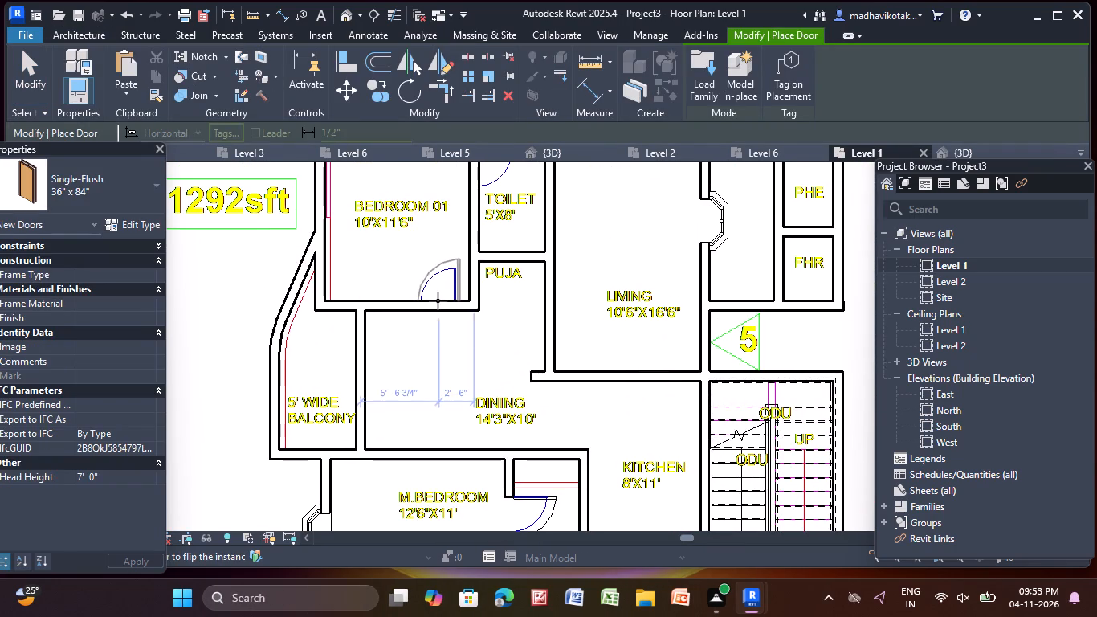
pyautogui.scroll(3, 438, 299)
pyautogui.click(438, 300)
pyautogui.press('Escape')
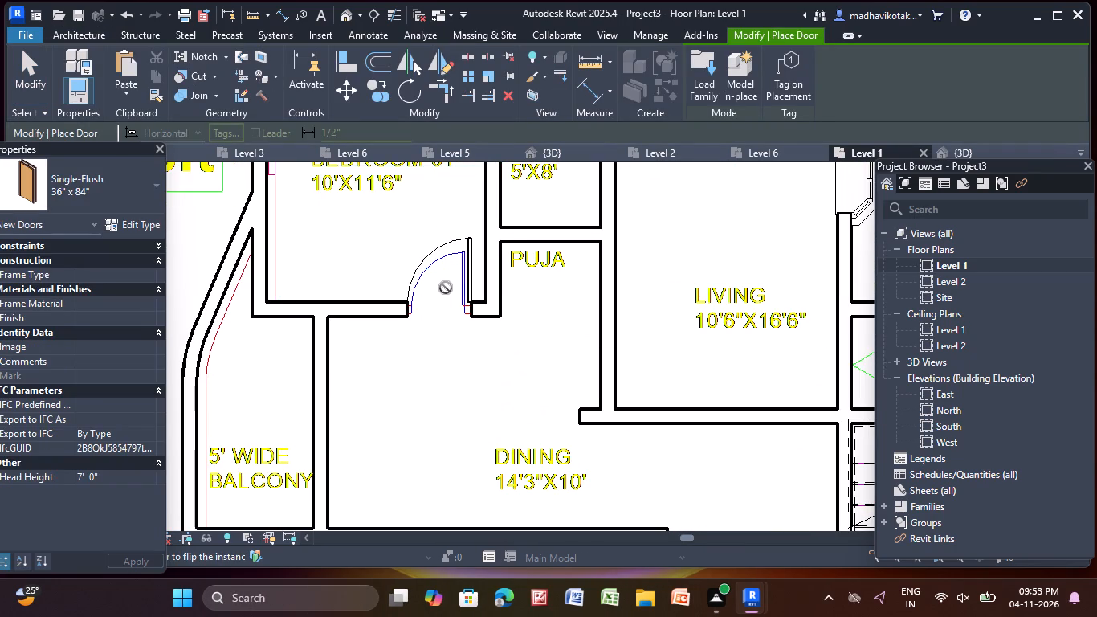
# Place a 36" x 84" door between Bedroom 01 and Toilet, about 2'-6" from the outer window wall.
pyautogui.scroll(-5, 475, 273)
pyautogui.moveTo(510, 206); pyautogui.dragTo(505, 305, button='middle')
pyautogui.scroll(4, 480, 295)
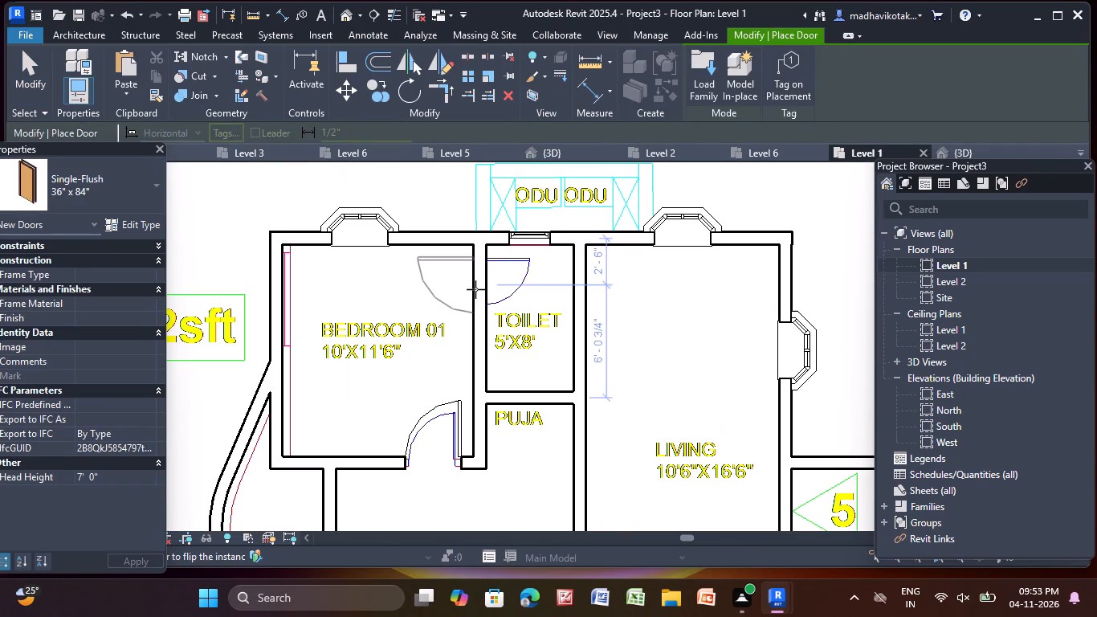
pyautogui.click(486, 281)
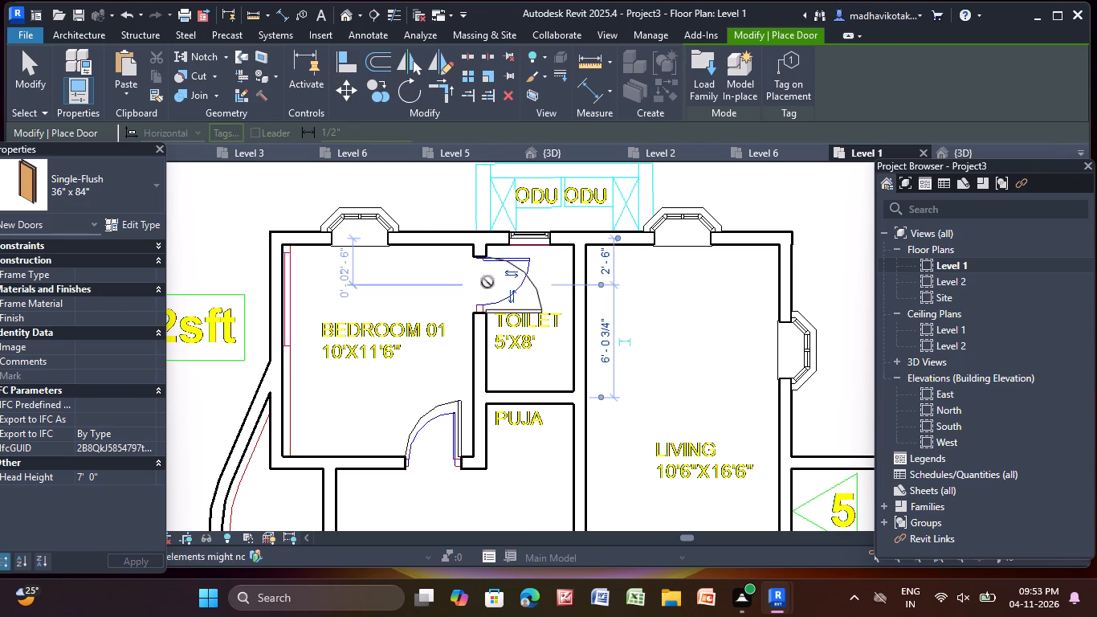
# Flip the hinges of the Bedroom 01 Toilet door in the 1292 sft flat to the outer window wall side.
pyautogui.scroll(-3, 610, 276)
pyautogui.moveTo(685, 399); pyautogui.dragTo(636, 245, button='middle')
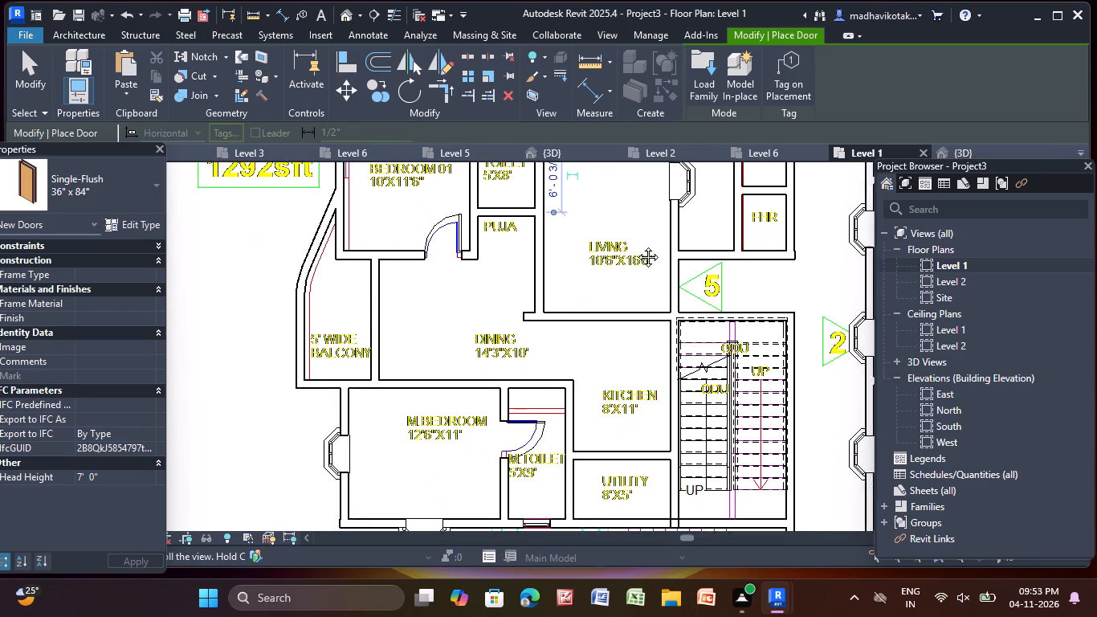
pyautogui.moveTo(636, 245); pyautogui.dragTo(630, 220, button='middle')
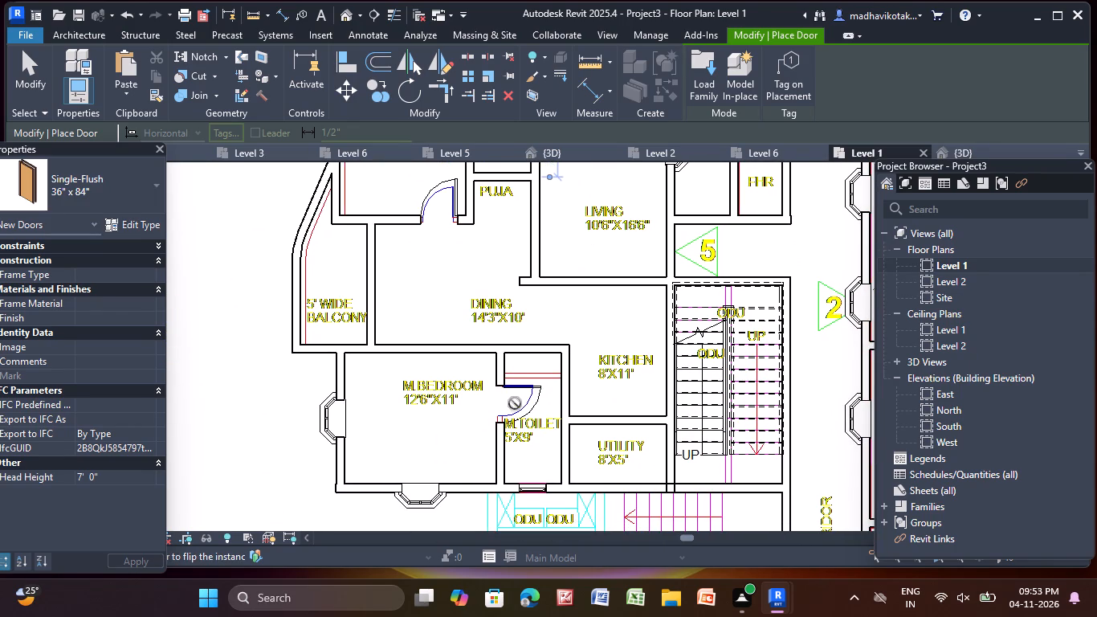
pyautogui.moveTo(522, 423); pyautogui.dragTo(570, 533, button='middle')
pyautogui.press('Escape')
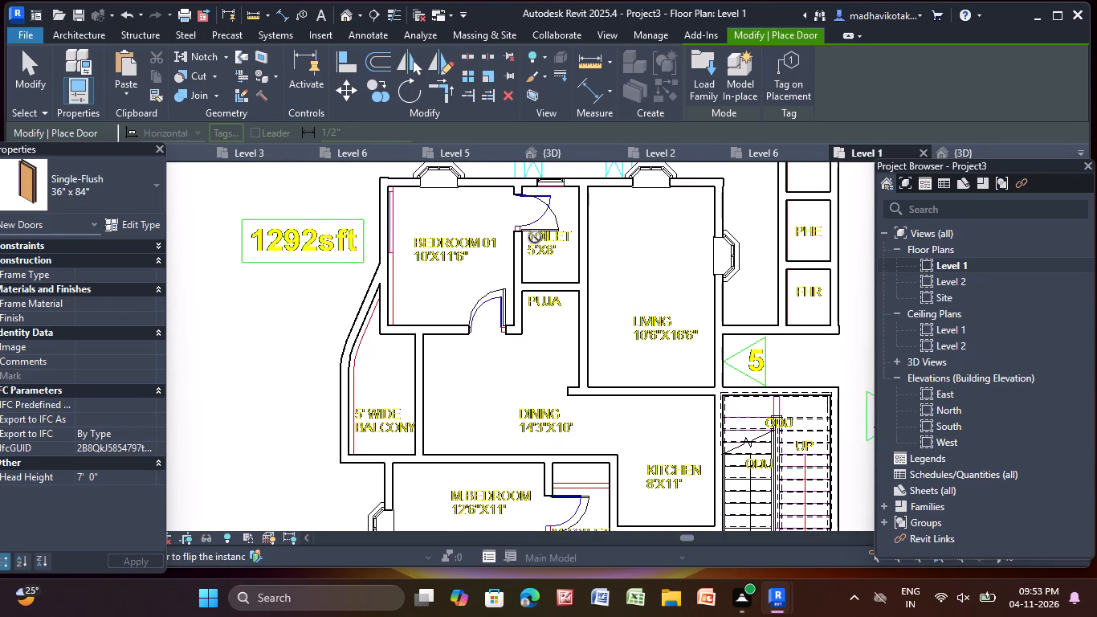
pyautogui.press('Escape')
pyautogui.scroll(4, 540, 235)
pyautogui.click(540, 234)
pyautogui.scroll(1, 544, 239)
pyautogui.moveTo(543, 260); pyautogui.dragTo(548, 383, button='middle')
pyautogui.scroll(4, 542, 355)
pyautogui.click(545, 317)
pyautogui.press('Escape')
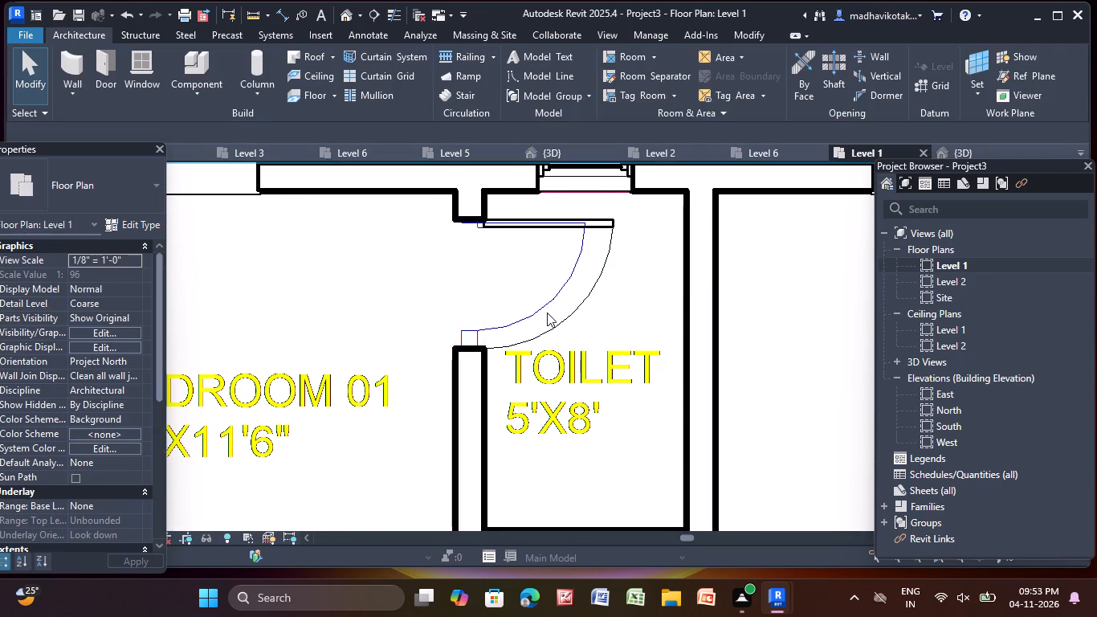
# Place a 36" x 84" door between Dining and Living, about 3'-6" from the Kitchen-side wall, opening into Living.
pyautogui.scroll(-6, 547, 313)
pyautogui.scroll(-10, 486, 467)
pyautogui.moveTo(489, 430); pyautogui.dragTo(490, 345, button='middle')
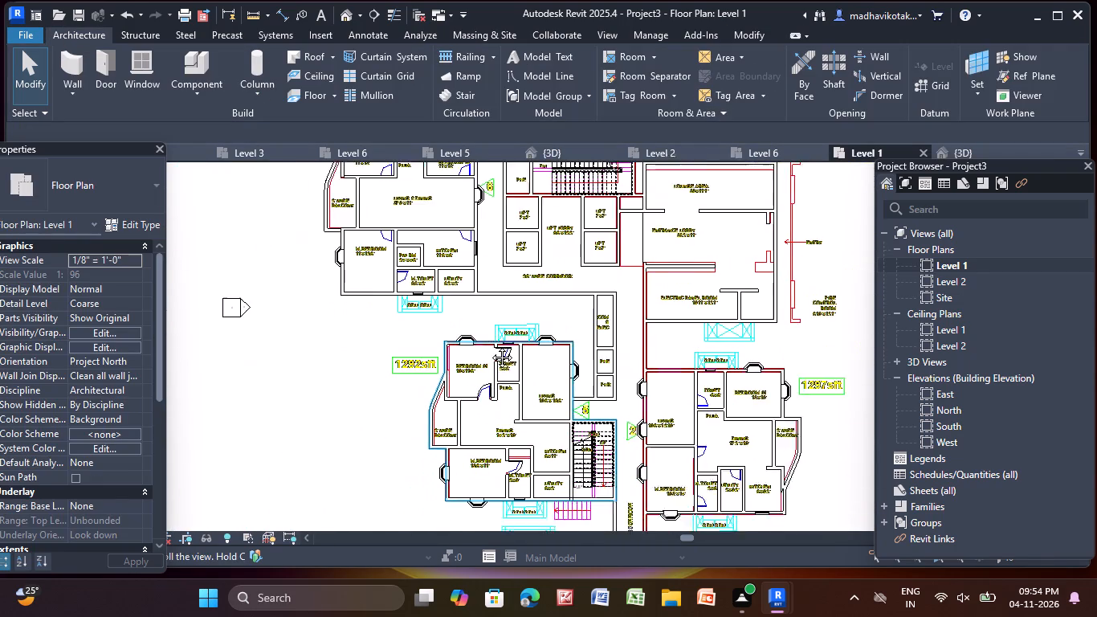
pyautogui.moveTo(490, 345); pyautogui.dragTo(486, 318, button='middle')
pyautogui.scroll(4, 501, 418)
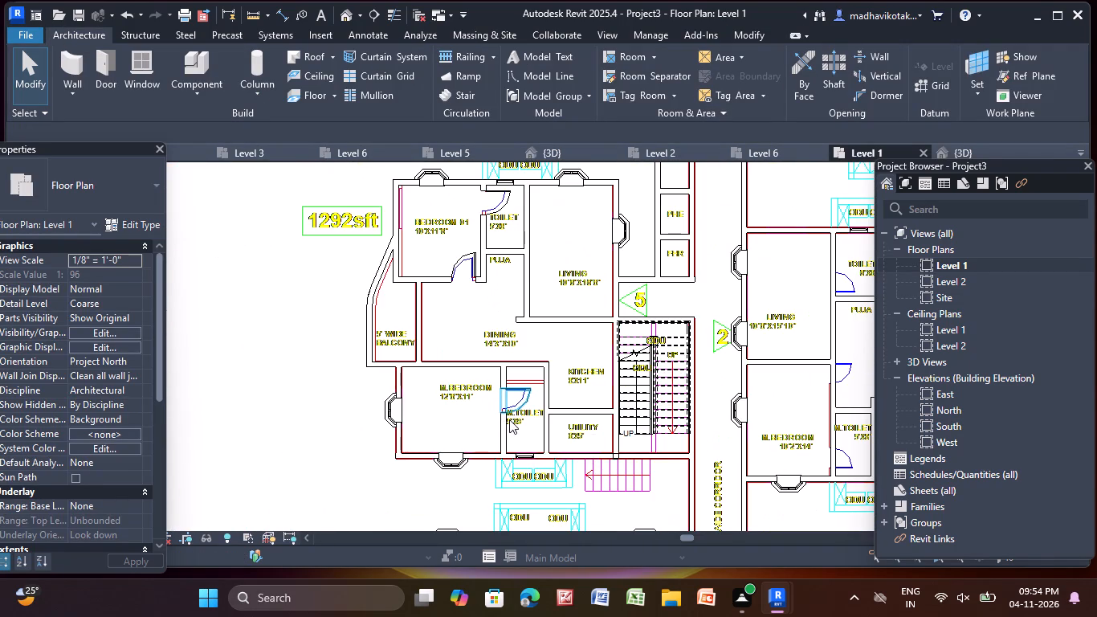
pyautogui.scroll(3, 528, 300)
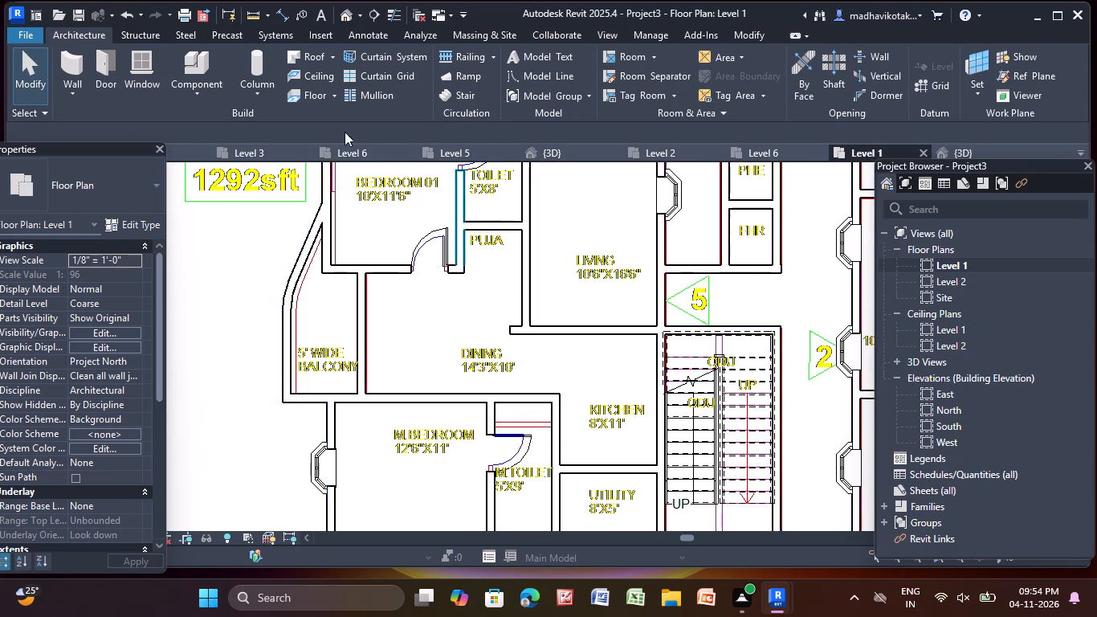
pyautogui.click(94, 63)
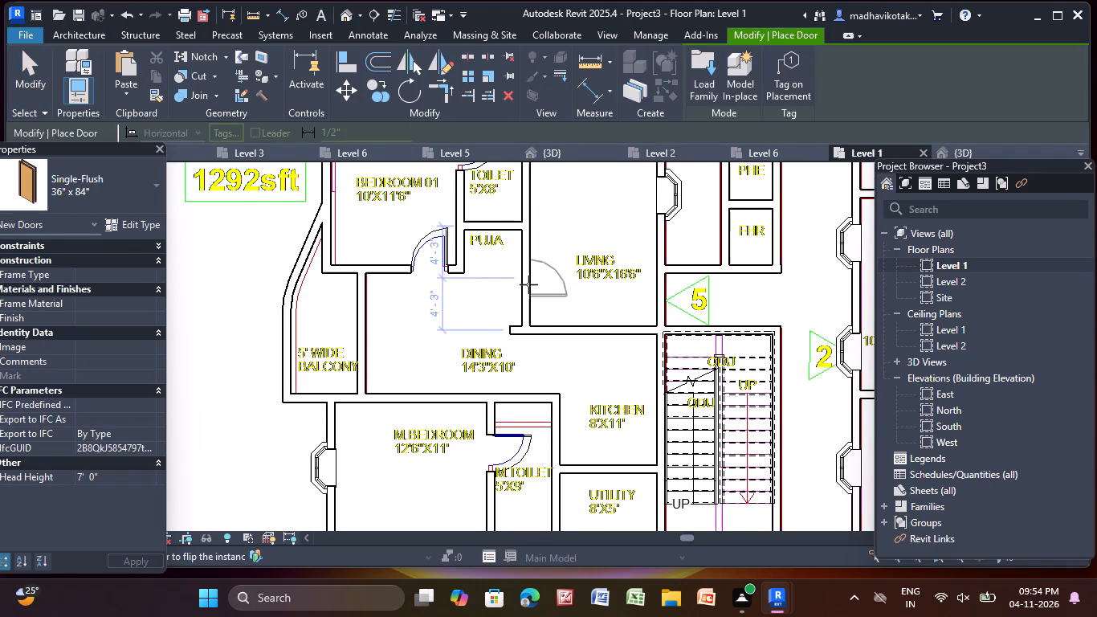
pyautogui.click(528, 286)
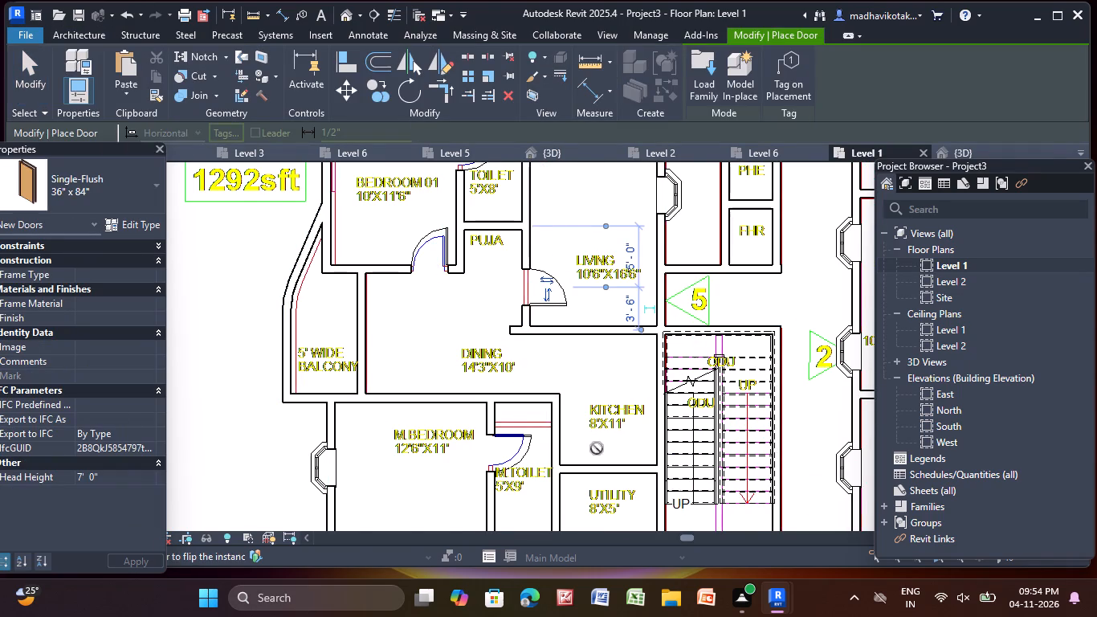
pyautogui.scroll(-1, 597, 449)
pyautogui.moveTo(597, 447); pyautogui.dragTo(597, 429, button='middle')
pyautogui.scroll(-1, 597, 429)
pyautogui.press('Escape')
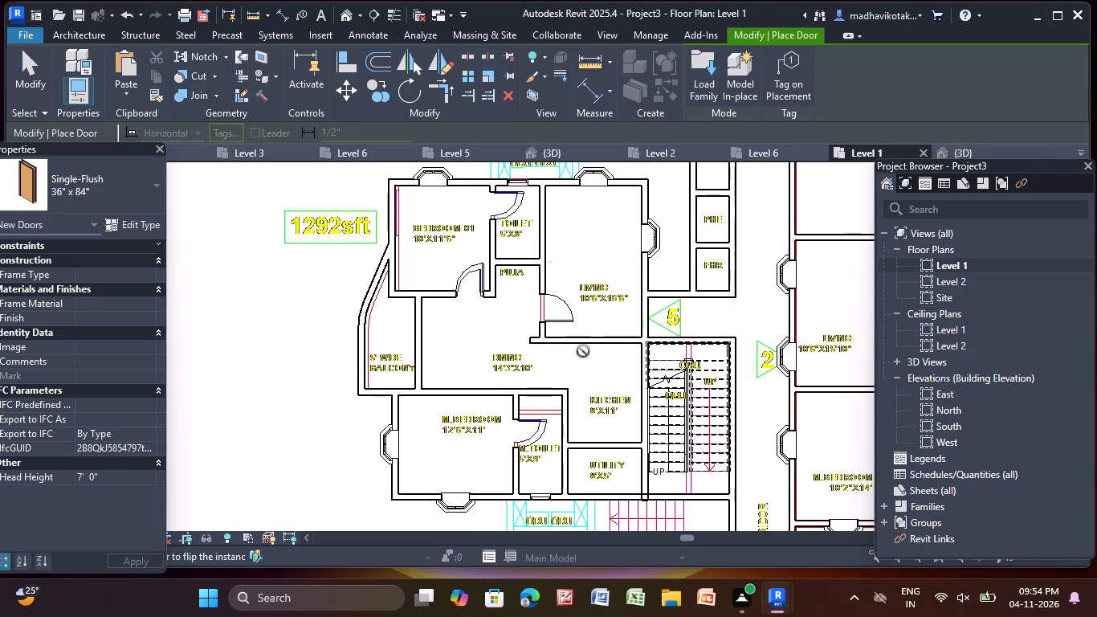
pyautogui.press('Escape')
pyautogui.press('Escape')
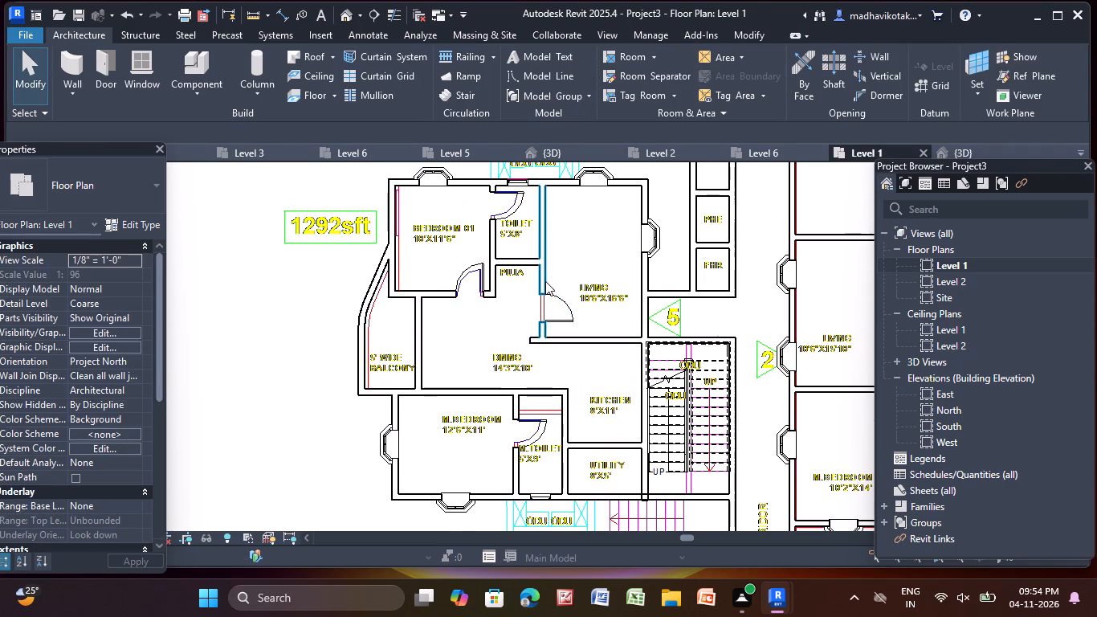
# In the 1572 sft flat, place 36" x 84" doors into Bedroom 01, about 2'-0" from the Puja-side wall, and Bedroom 02, about 3'-0" from the corridor-side wall.
pyautogui.scroll(-4, 545, 281)
pyautogui.moveTo(545, 284); pyautogui.dragTo(574, 475, button='middle')
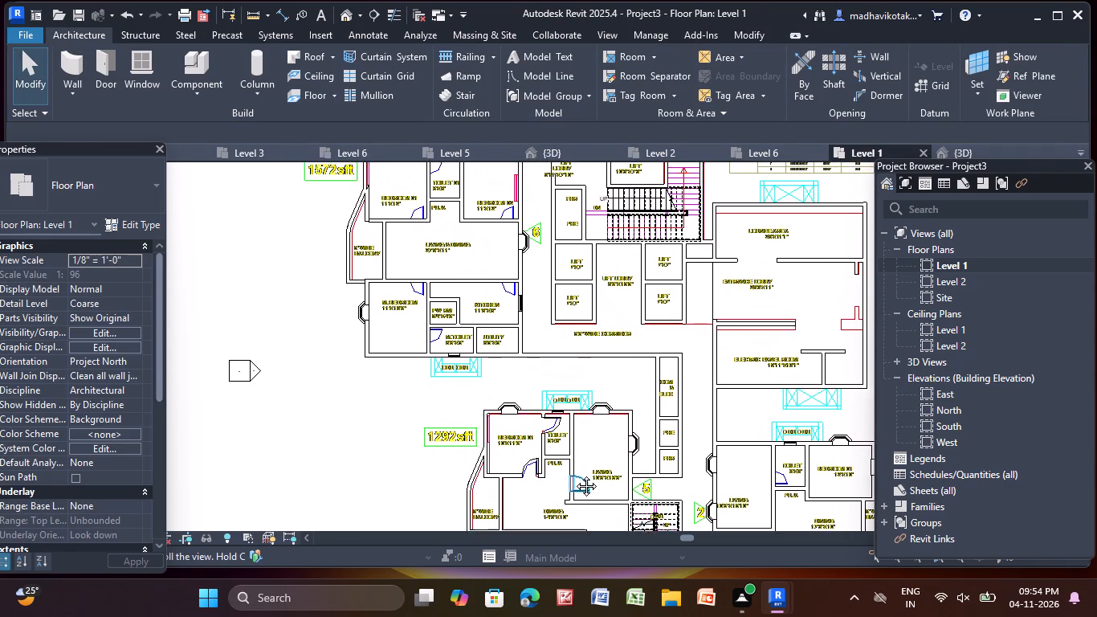
pyautogui.moveTo(574, 475); pyautogui.dragTo(602, 538, button='middle')
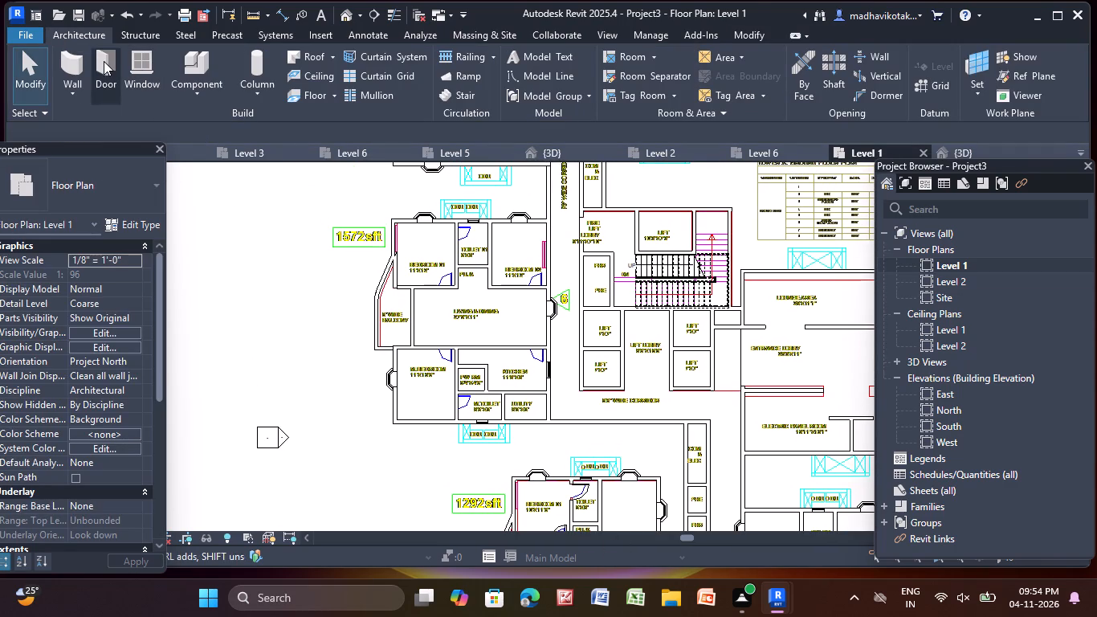
pyautogui.click(104, 61)
pyautogui.scroll(9, 427, 283)
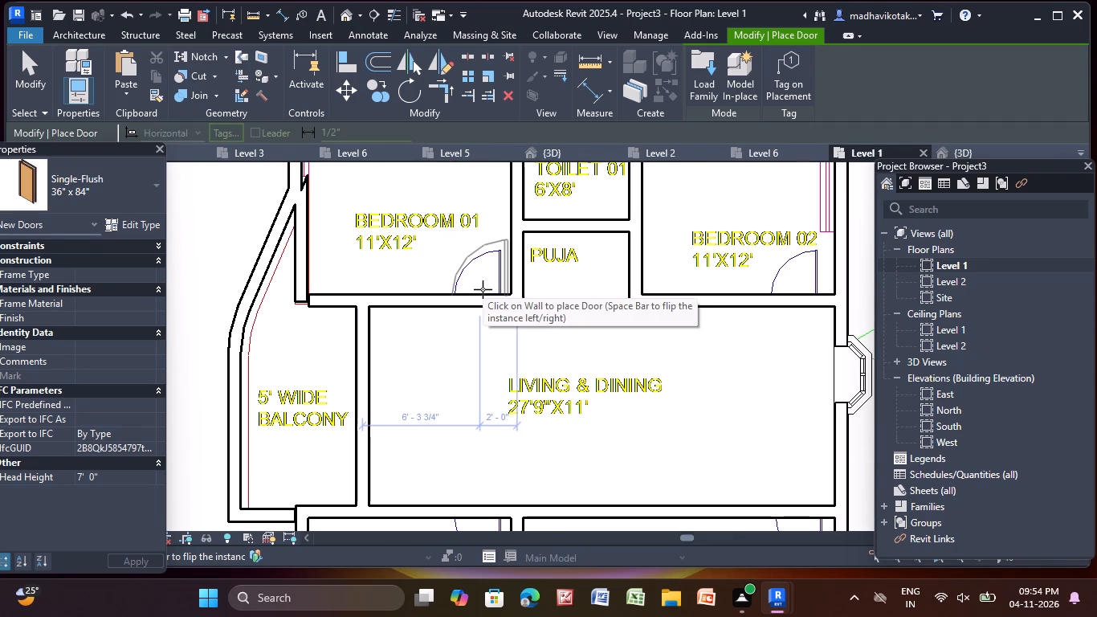
pyautogui.click(483, 289)
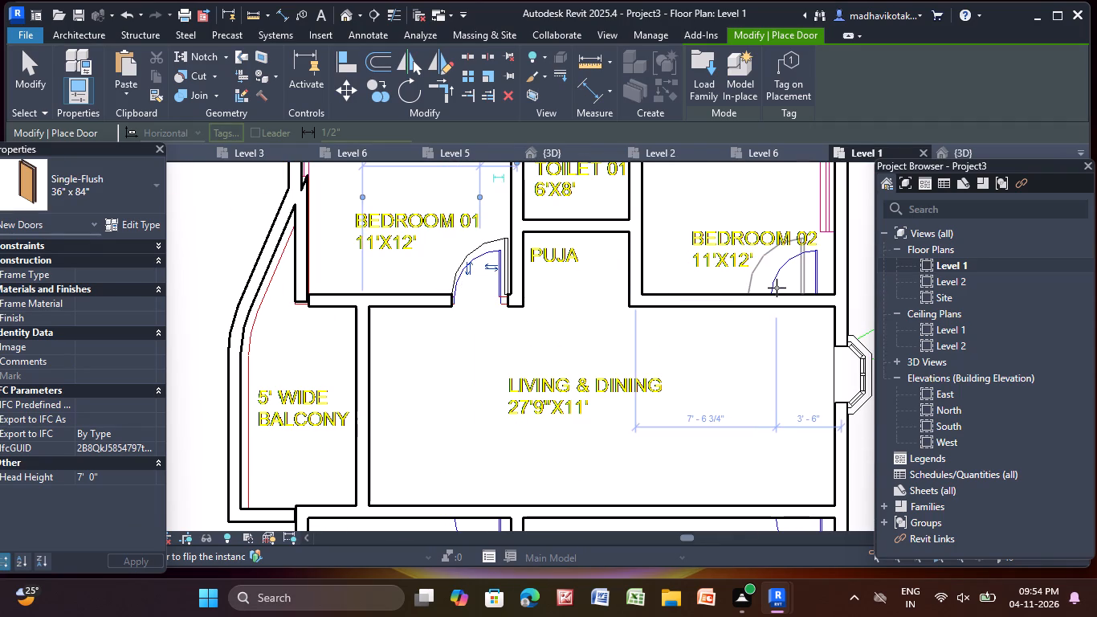
pyautogui.click(785, 288)
# Place a 36" x 84" door between Bedroom 01 and Toilet 01, about 2'-6" from the outer window wall, opening into the toilet.
pyautogui.moveTo(581, 259); pyautogui.dragTo(576, 280, button='middle')
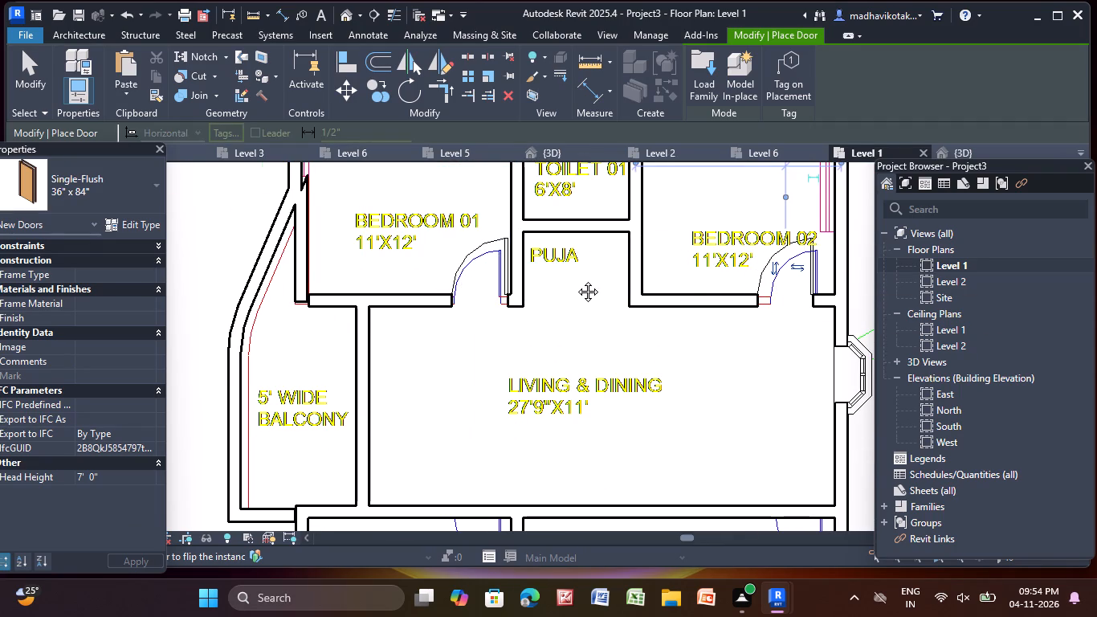
pyautogui.moveTo(576, 280); pyautogui.dragTo(555, 389, button='middle')
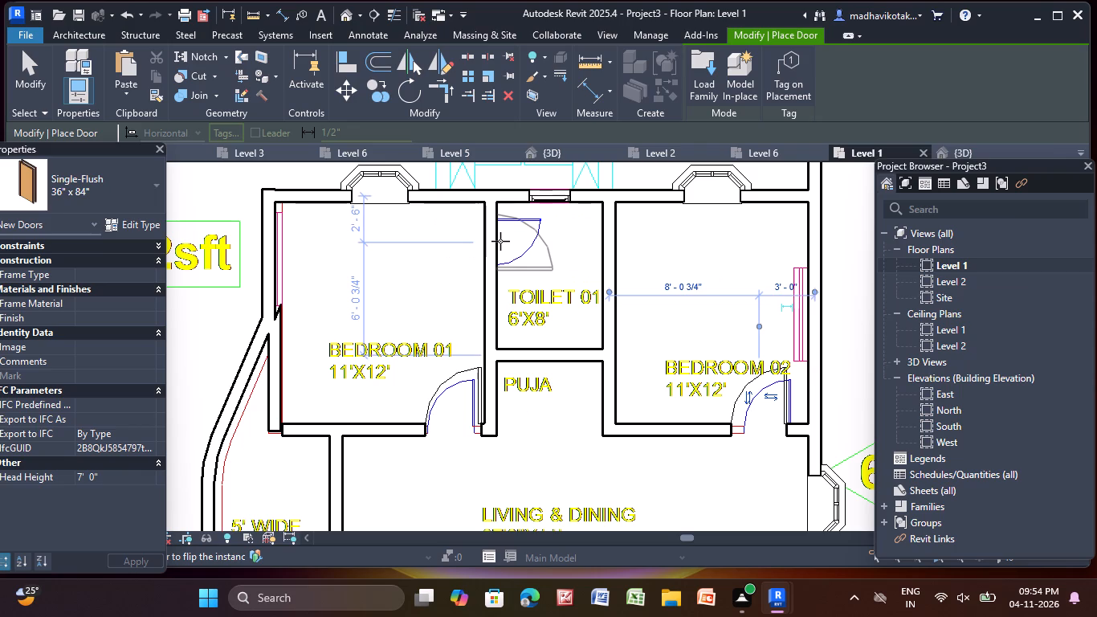
pyautogui.click(501, 244)
# Place 36" x 84" doors from Living & Dining into M.Bedroom and Kitchen, about 2'-6" from the PW RM-side wall and corridor-side wall respectively.
pyautogui.scroll(-5, 557, 269)
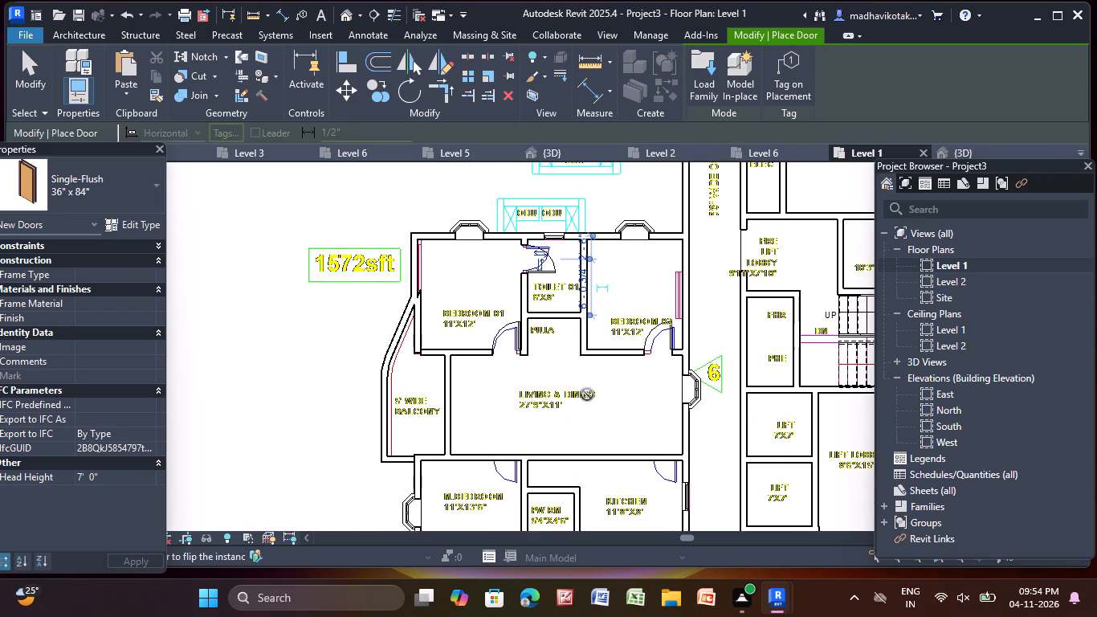
pyautogui.moveTo(588, 392); pyautogui.dragTo(559, 272, button='middle')
pyautogui.scroll(4, 479, 390)
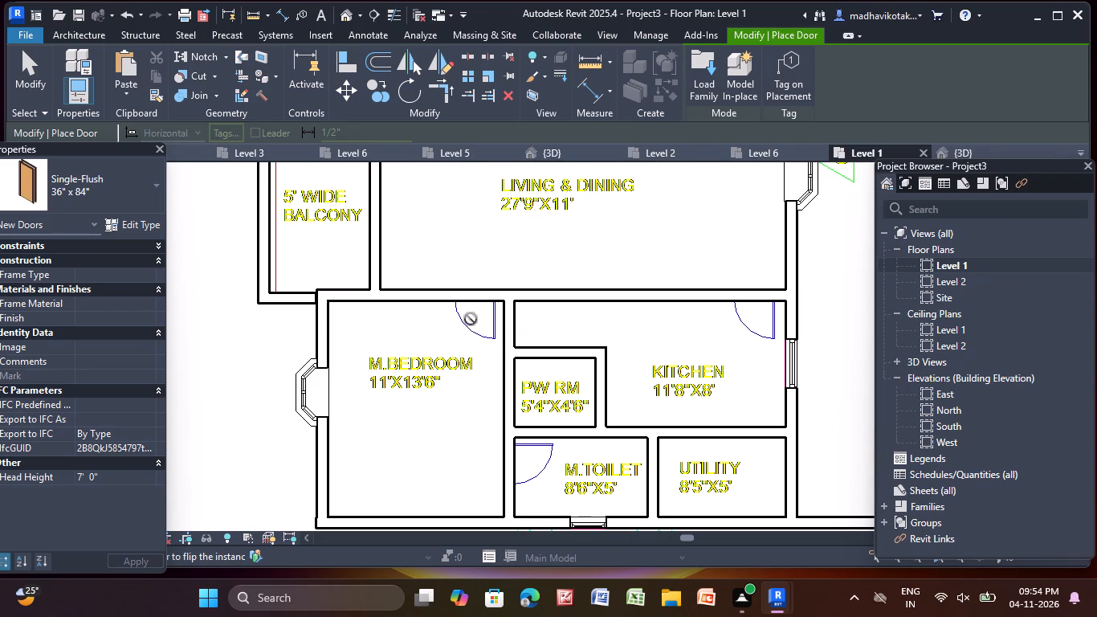
pyautogui.click(472, 305)
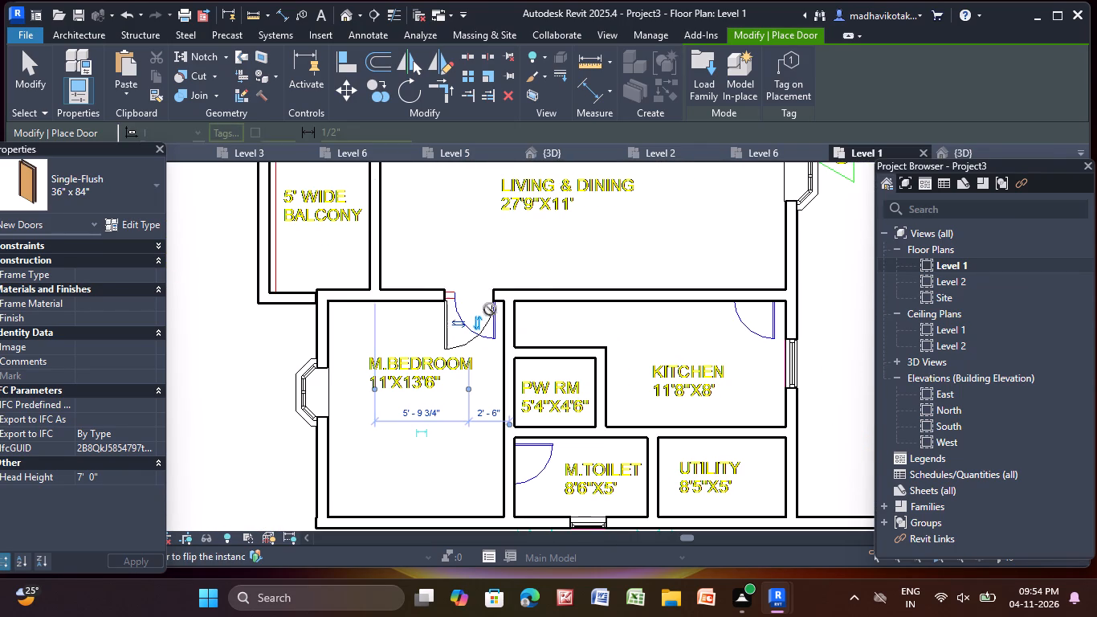
pyautogui.click(748, 306)
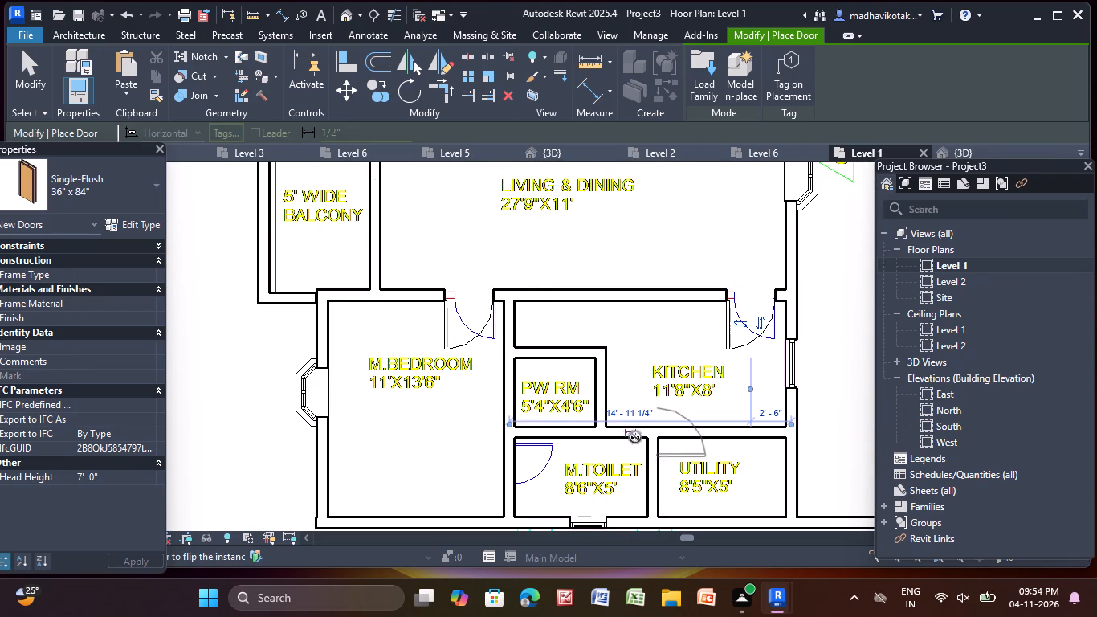
# Place 36" x 84" doors between M.Bedroom and M.Toilet, about 2'-0" from the PW RM-side wall, and between Kitchen and Utility, about 4'-3 3/8" from the corridor-side wall.
pyautogui.click(518, 468)
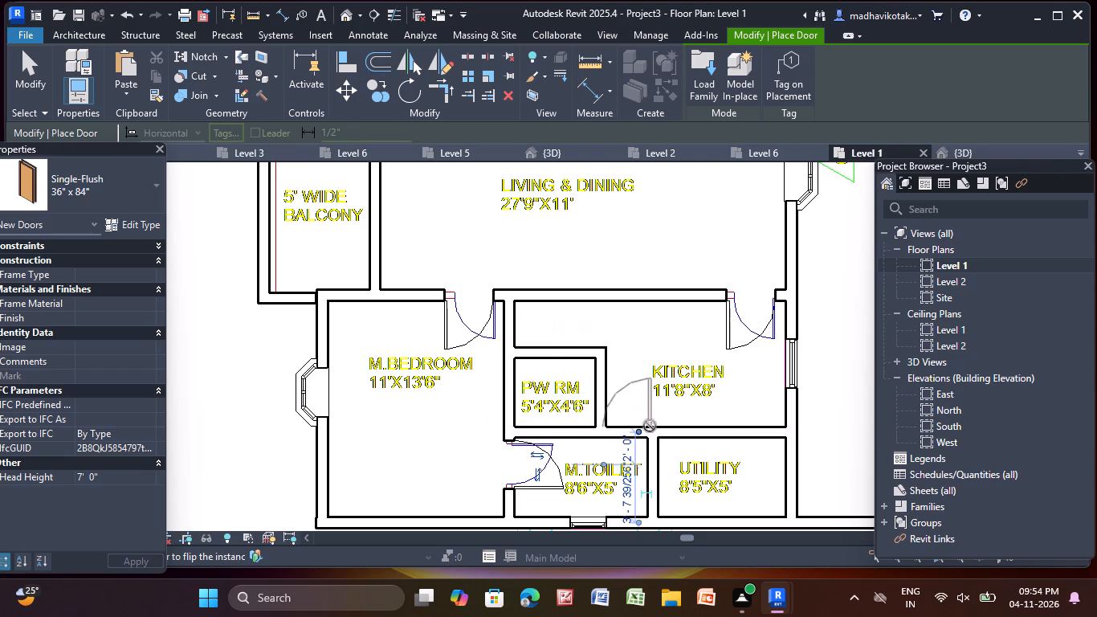
pyautogui.click(725, 427)
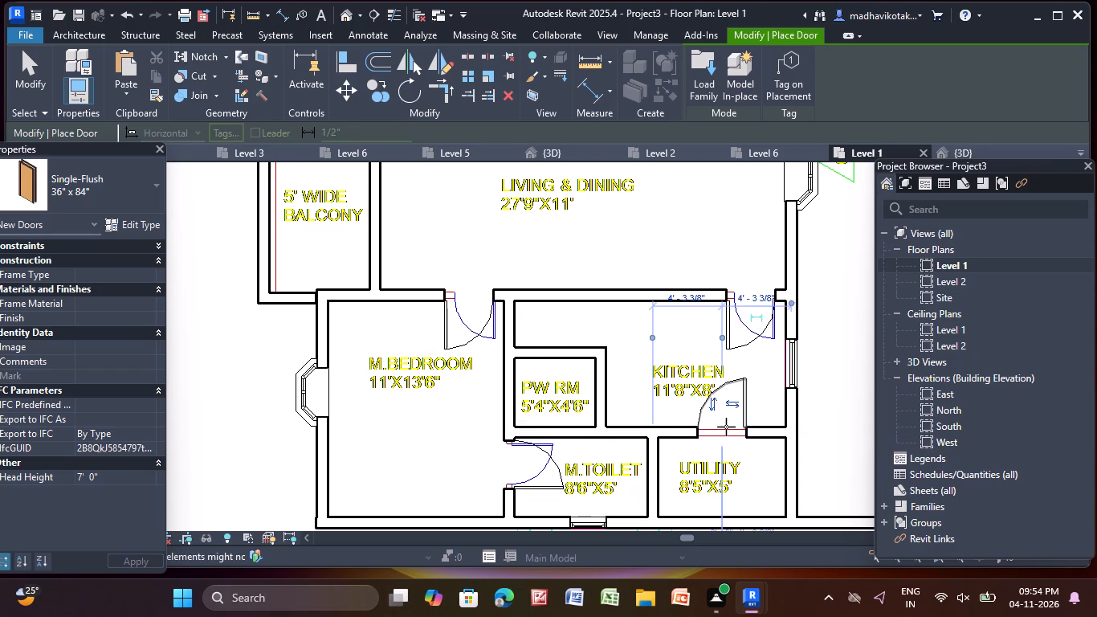
pyautogui.press('Escape')
pyautogui.press('Escape')
pyautogui.press('Escape')
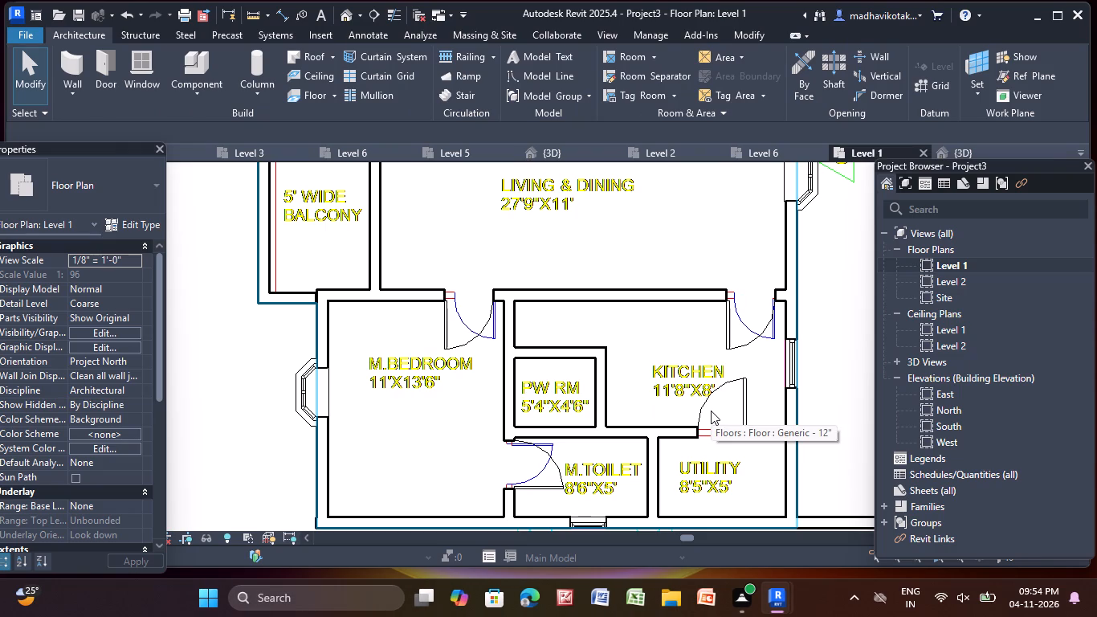
# Flip the door between Kitchen and Utility so that it opens into the Utility.
pyautogui.click(711, 411)
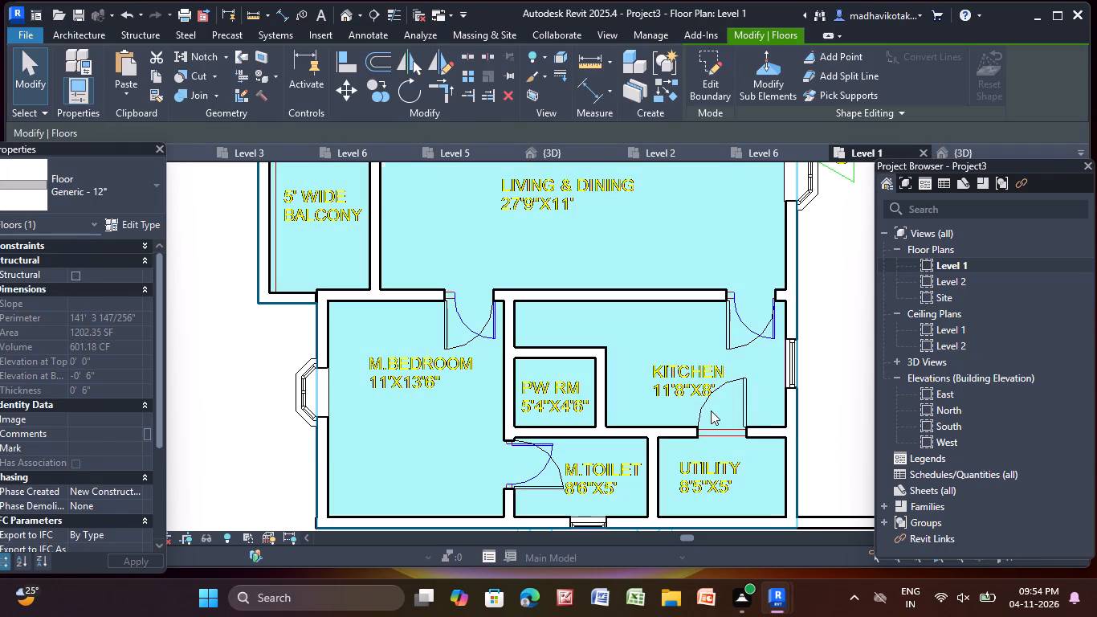
pyautogui.press('Escape')
pyautogui.click(699, 404)
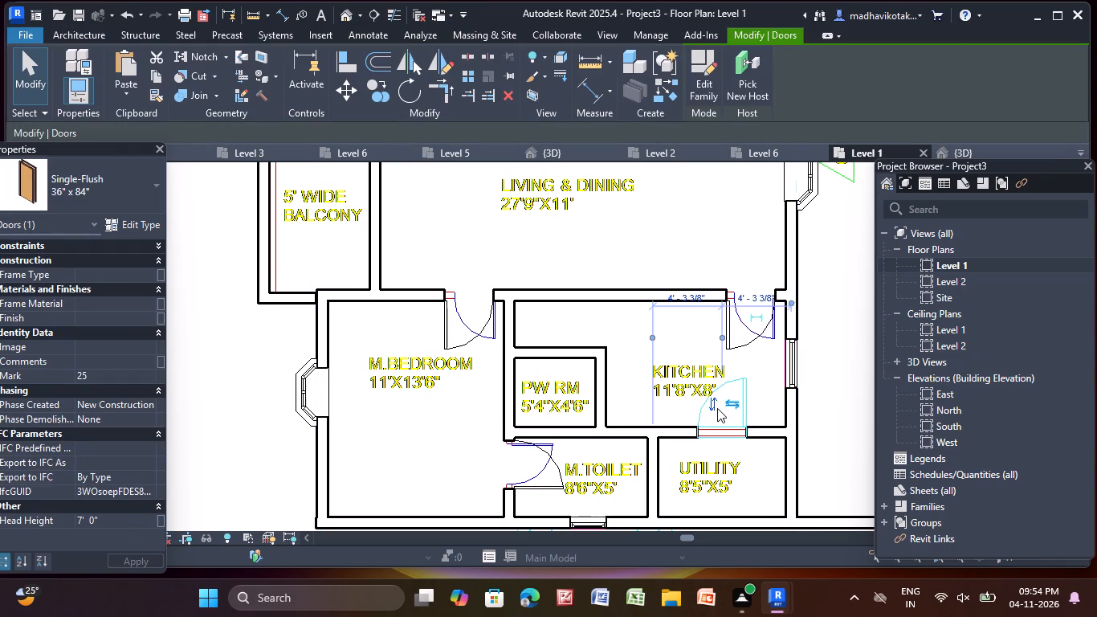
pyautogui.click(710, 409)
pyautogui.moveTo(707, 407); pyautogui.dragTo(662, 295, button='middle')
pyautogui.press('Escape')
# Flip the M.Toilet door's hinges to the PW RM side to match the CAD plan.
pyautogui.click(488, 373)
pyautogui.scroll(4, 488, 373)
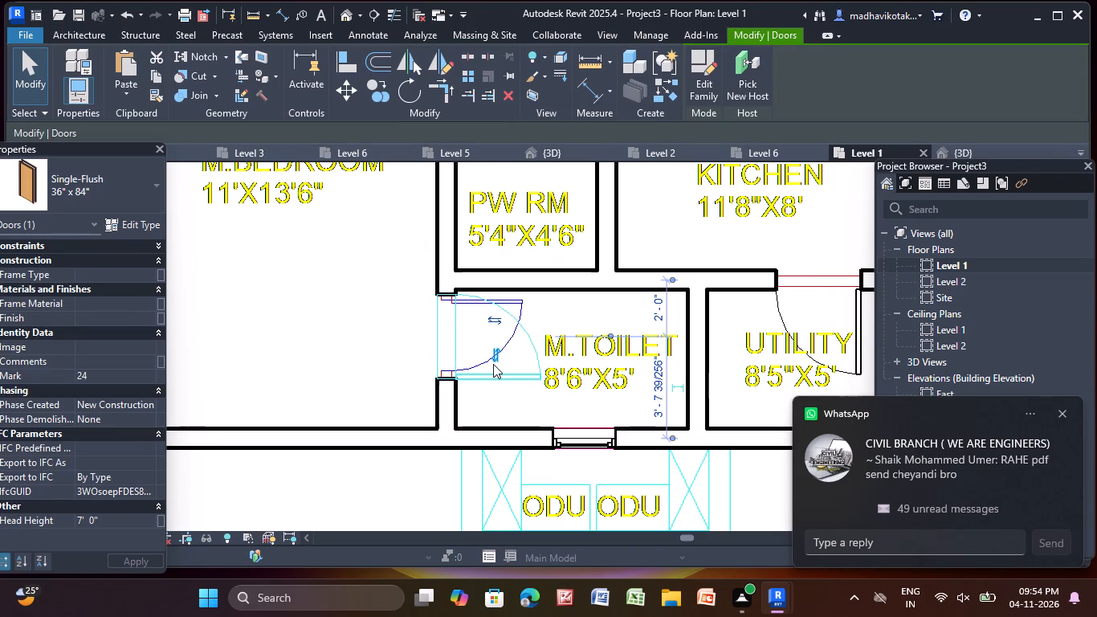
pyautogui.click(497, 356)
# Flip the M.Bedroom door's hinges to the PW RM side and the Kitchen door's hinges to the corridor-side window wall.
pyautogui.scroll(-4, 499, 355)
pyautogui.moveTo(500, 354); pyautogui.dragTo(504, 367, button='middle')
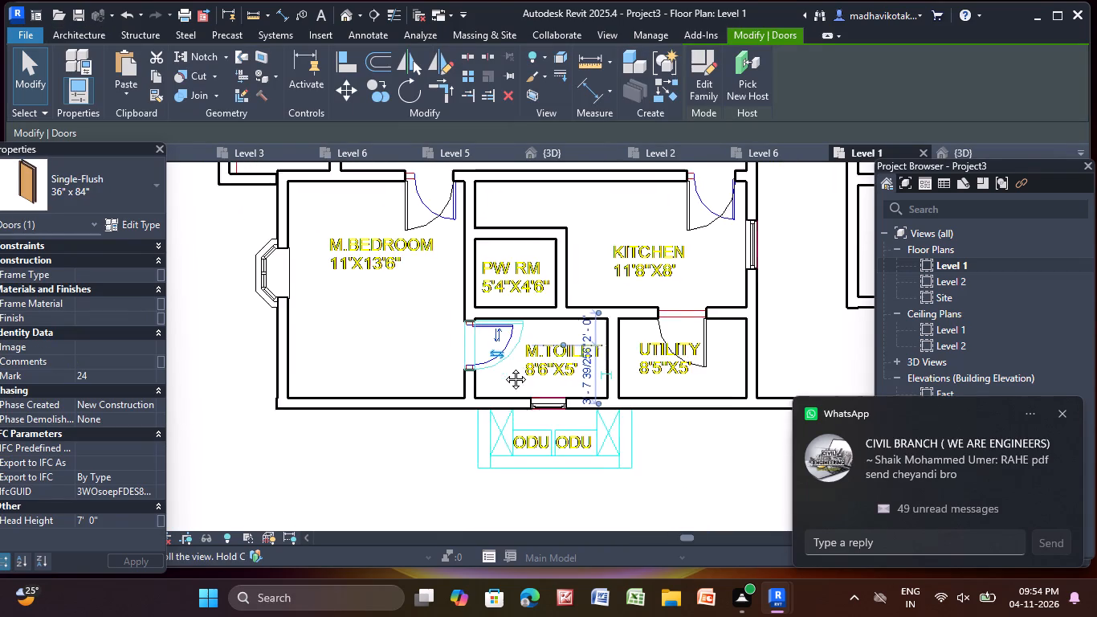
pyautogui.moveTo(504, 367); pyautogui.dragTo(574, 488, button='middle')
pyautogui.click(490, 364)
pyautogui.scroll(4, 498, 360)
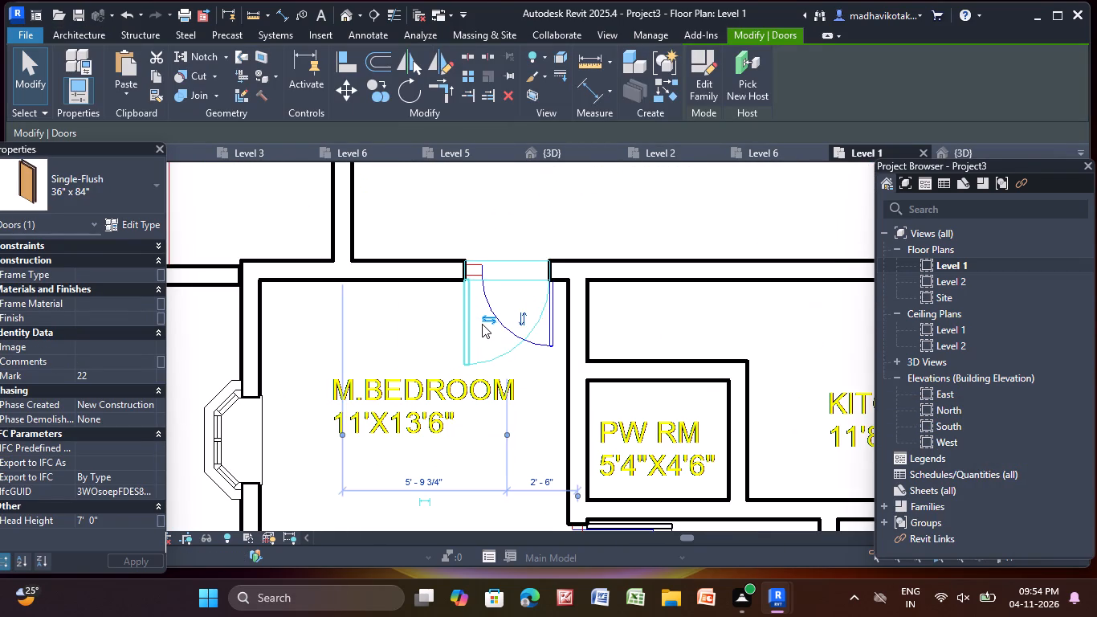
pyautogui.click(485, 321)
pyautogui.scroll(-5, 597, 350)
pyautogui.moveTo(598, 352); pyautogui.dragTo(440, 370, button='middle')
pyautogui.scroll(4, 626, 380)
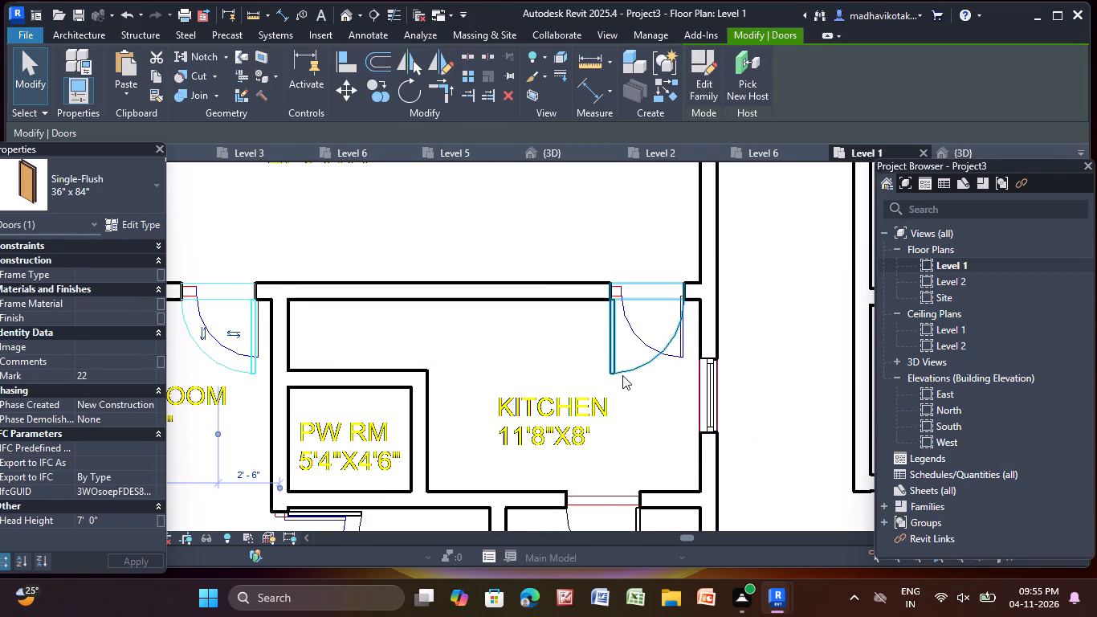
pyautogui.click(622, 374)
pyautogui.scroll(5, 622, 374)
pyautogui.click(638, 296)
# Flip the hinges of the 1572 sft flat's Toilet 01 door to the outer window wall side.
pyautogui.scroll(-5, 633, 298)
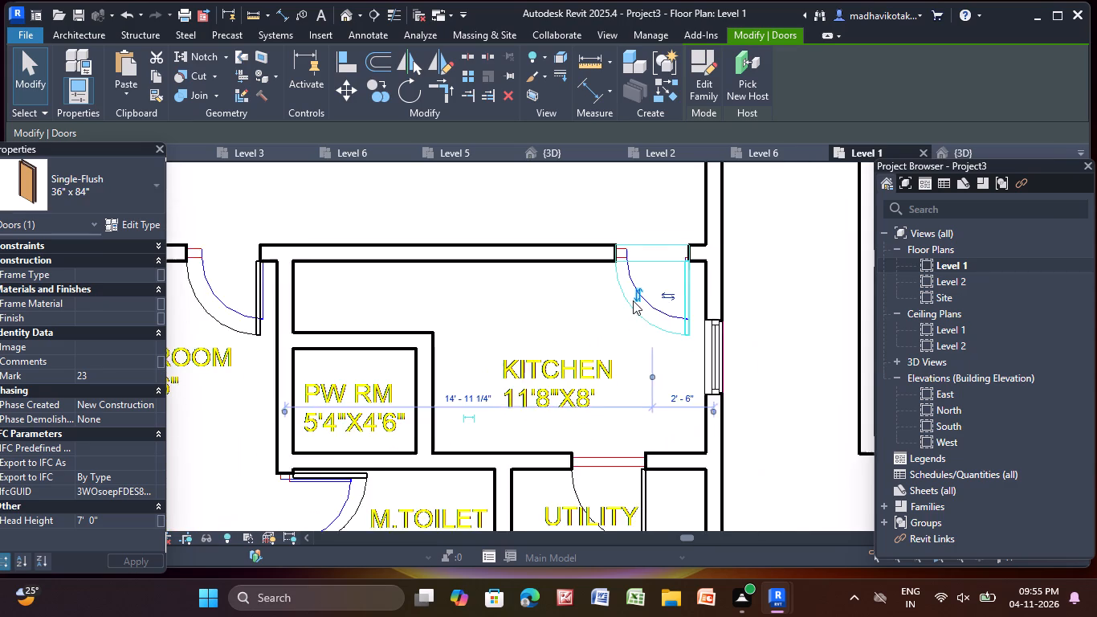
pyautogui.scroll(-4, 633, 300)
pyautogui.scroll(-3, 557, 259)
pyautogui.moveTo(556, 263); pyautogui.dragTo(590, 486, button='middle')
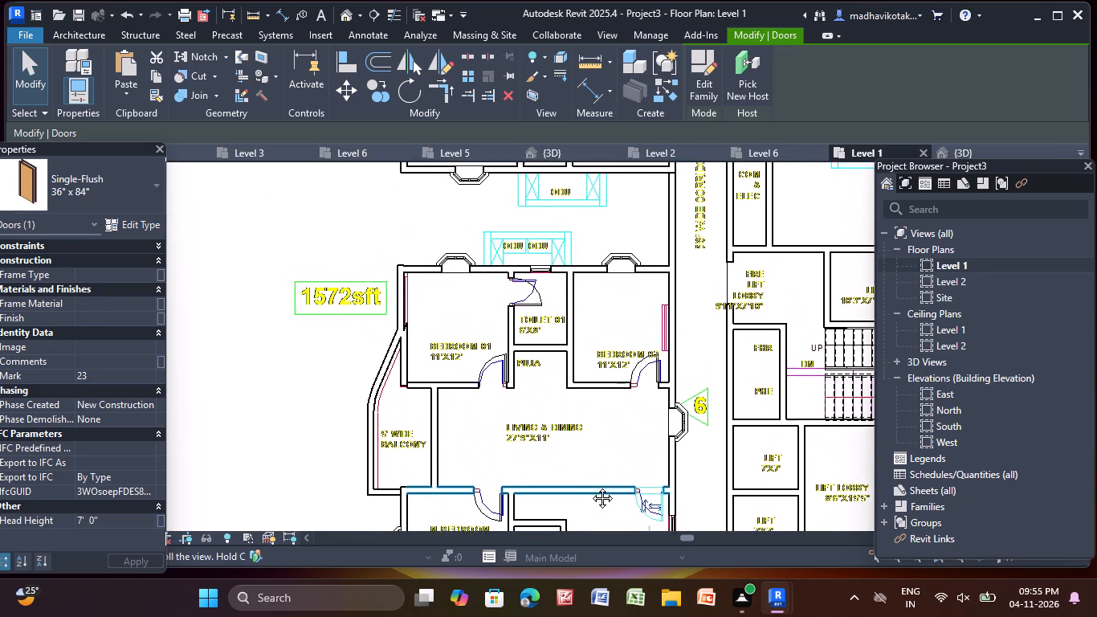
pyautogui.moveTo(590, 486); pyautogui.dragTo(590, 484, button='middle')
pyautogui.scroll(5, 534, 380)
pyautogui.moveTo(501, 385); pyautogui.dragTo(505, 437, button='middle')
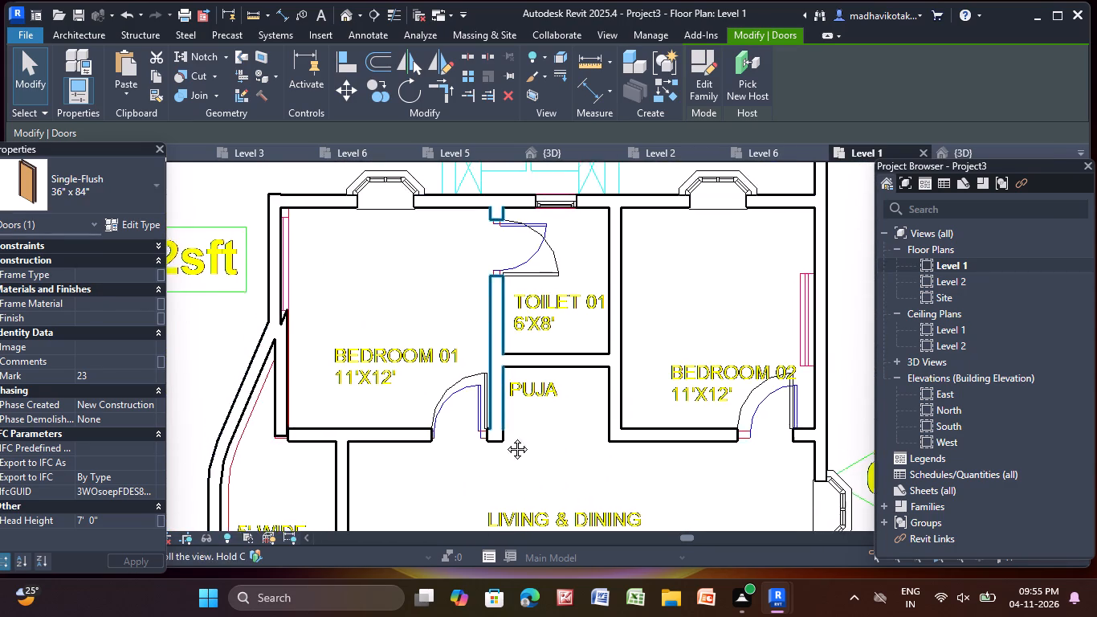
pyautogui.moveTo(505, 437); pyautogui.dragTo(511, 495, button='middle')
pyautogui.click(538, 357)
pyautogui.scroll(4, 538, 353)
pyautogui.click(536, 336)
pyautogui.press('Escape')
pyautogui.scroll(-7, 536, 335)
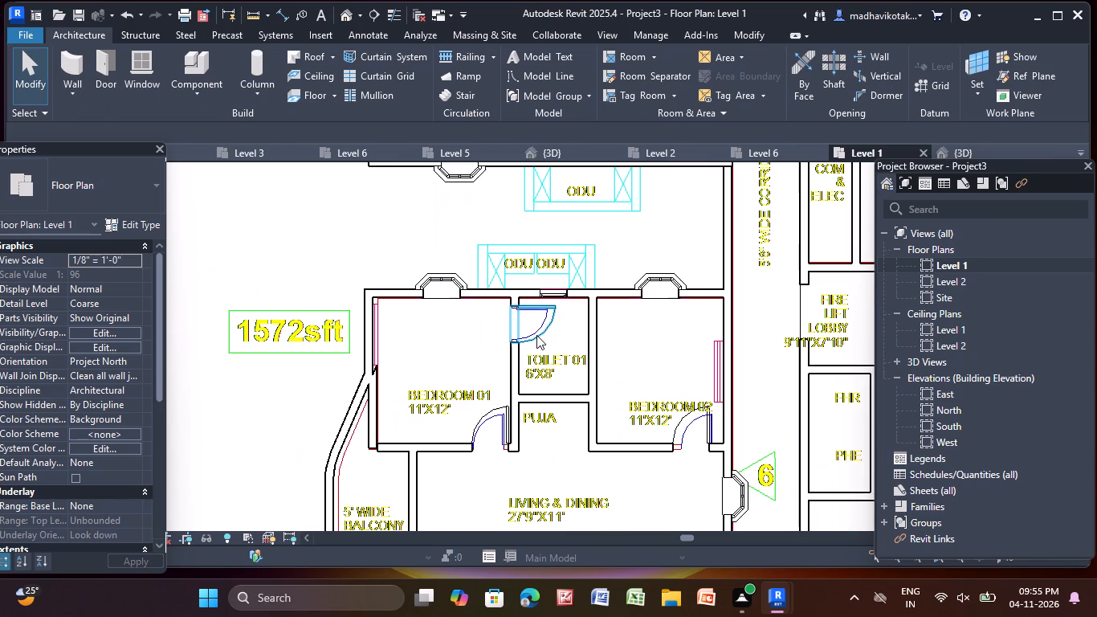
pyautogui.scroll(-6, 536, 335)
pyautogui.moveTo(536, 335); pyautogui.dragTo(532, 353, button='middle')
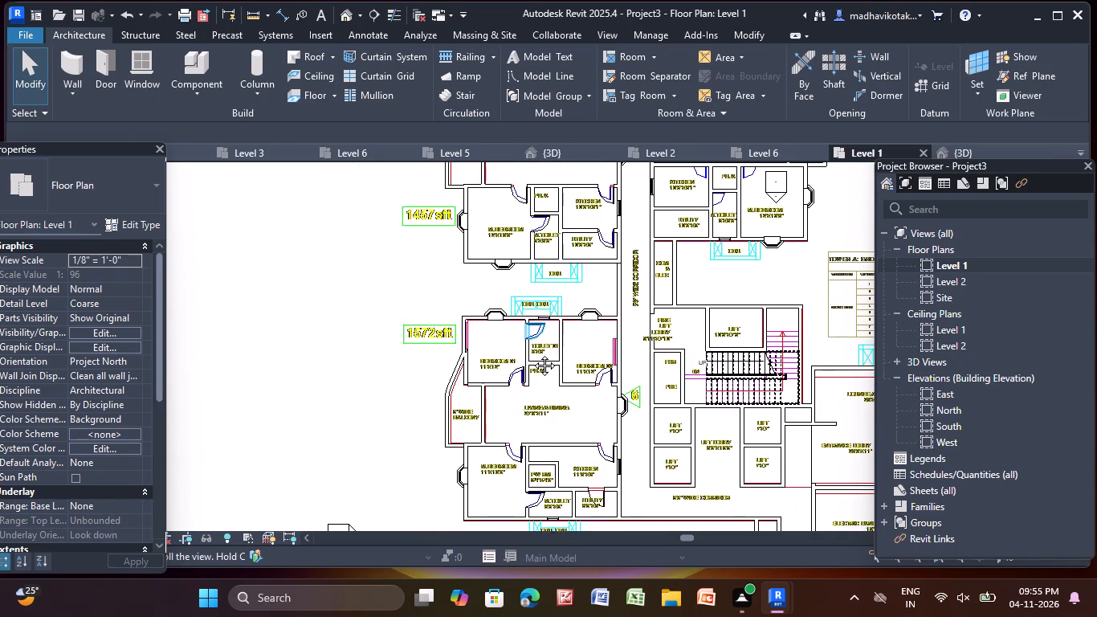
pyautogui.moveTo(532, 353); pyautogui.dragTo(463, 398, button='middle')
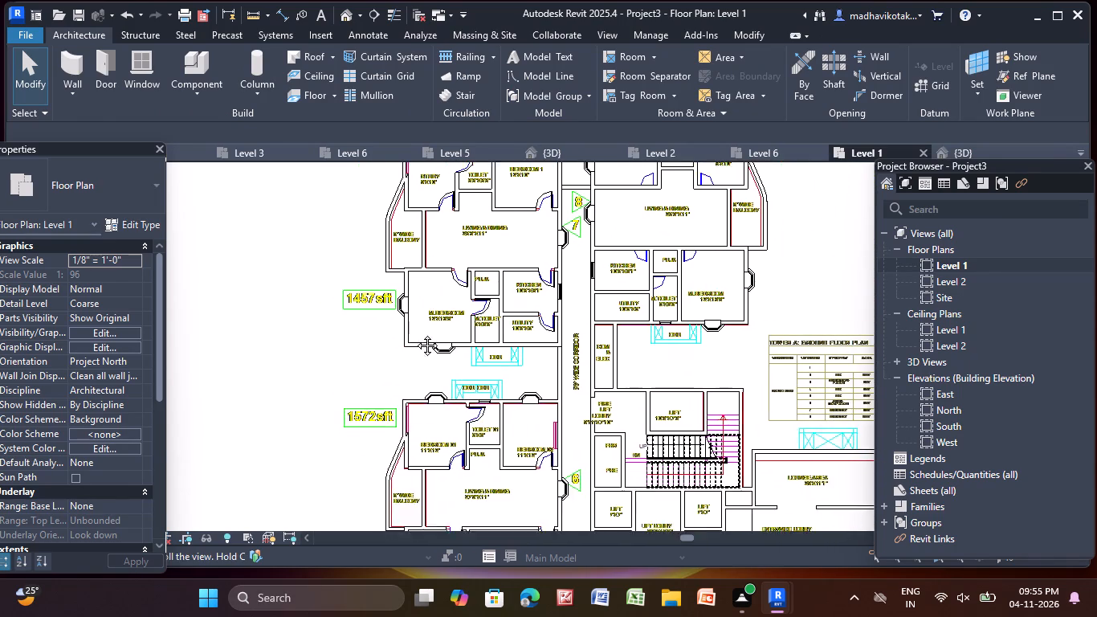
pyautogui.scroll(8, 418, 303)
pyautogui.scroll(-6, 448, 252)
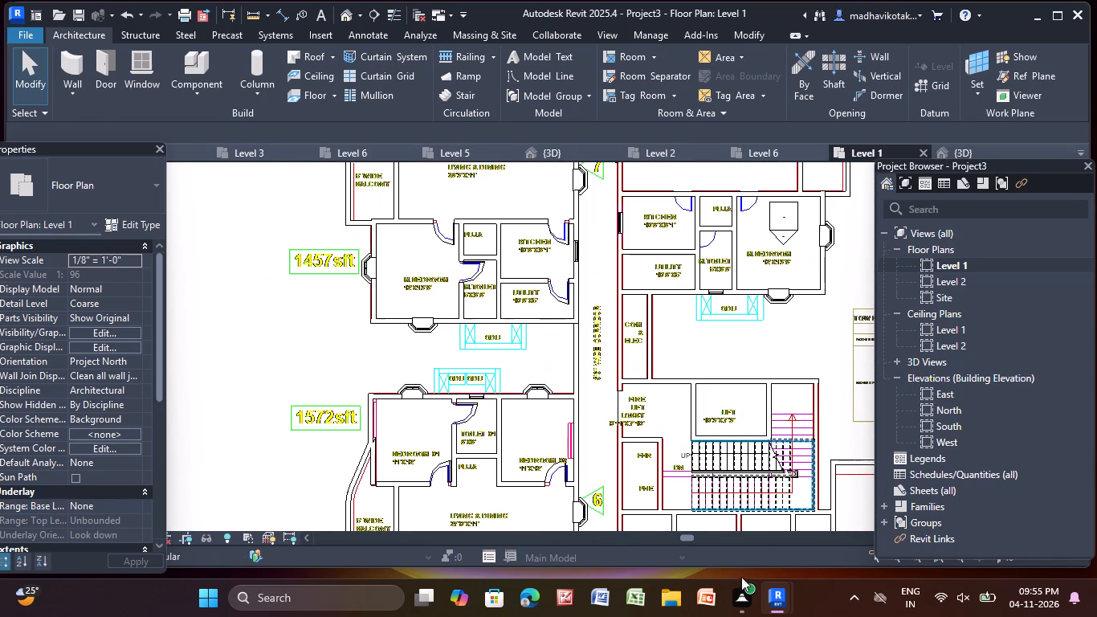
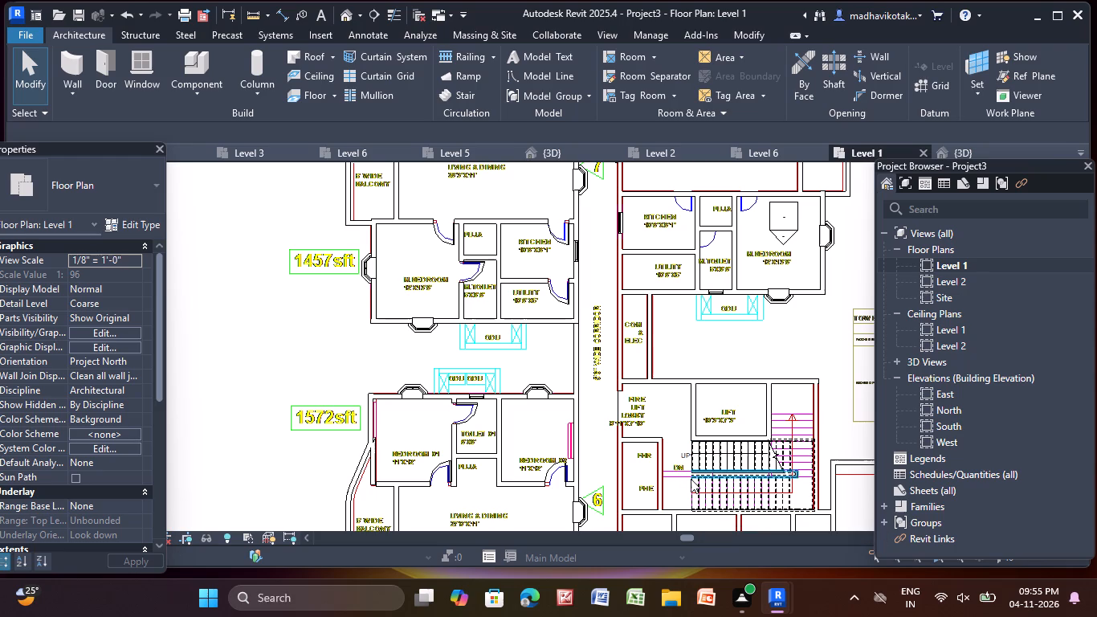
# Place Single-Flush 36" x 84" doors at the Toilet, Bedroom 1 and Study of the 1457 sft flat across the corridor.
pyautogui.moveTo(761, 270); pyautogui.dragTo(569, 427, button='middle')
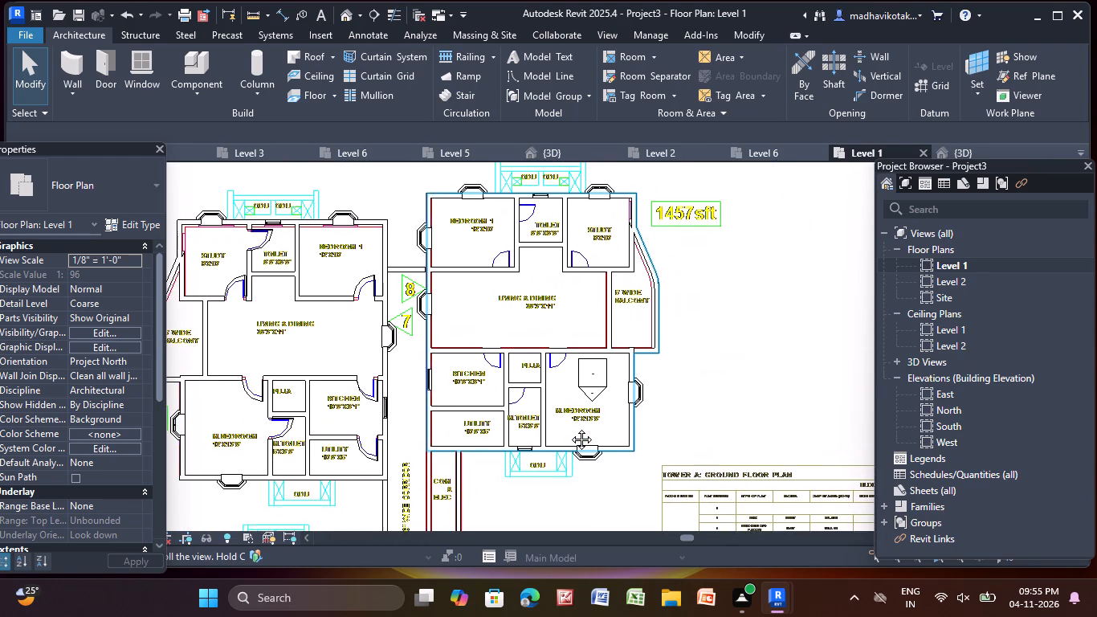
pyautogui.moveTo(569, 427); pyautogui.dragTo(565, 434, button='middle')
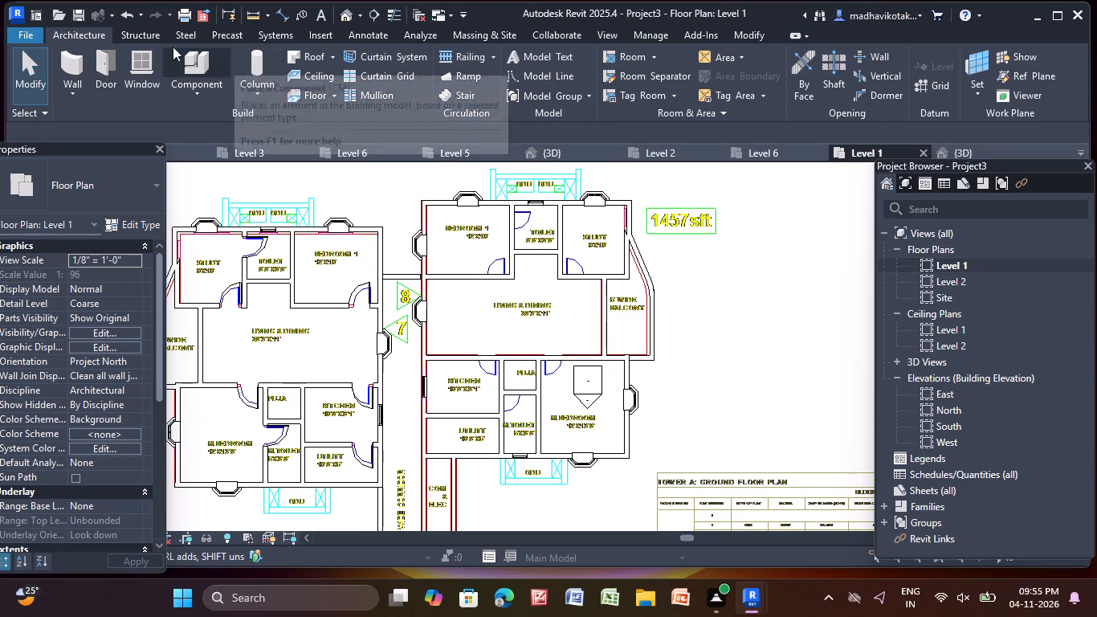
pyautogui.click(112, 72)
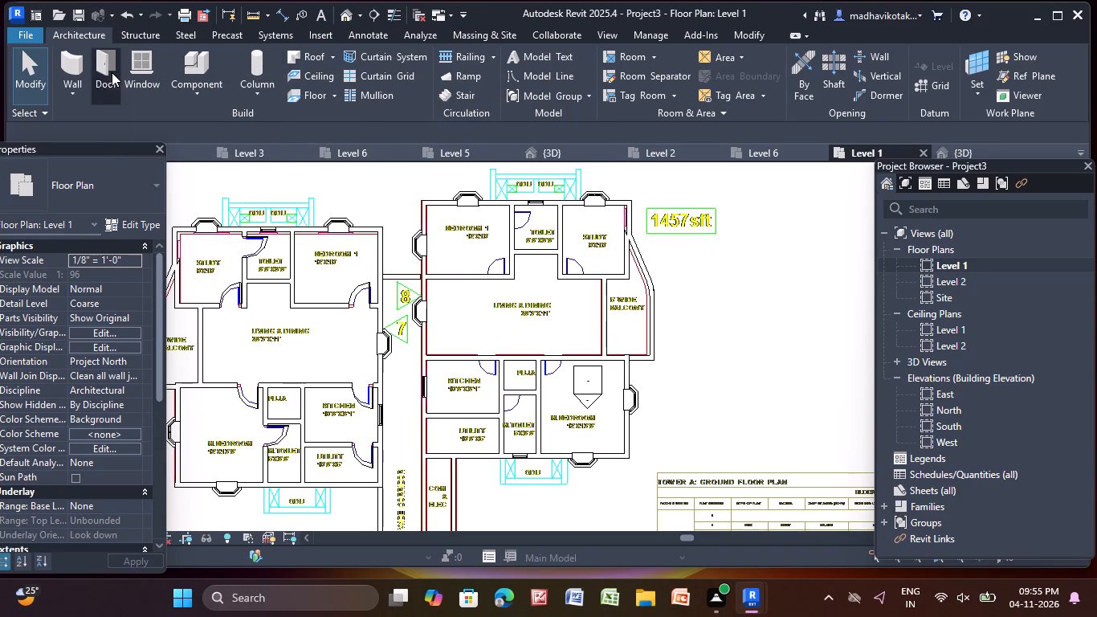
pyautogui.scroll(8, 512, 224)
pyautogui.click(517, 219)
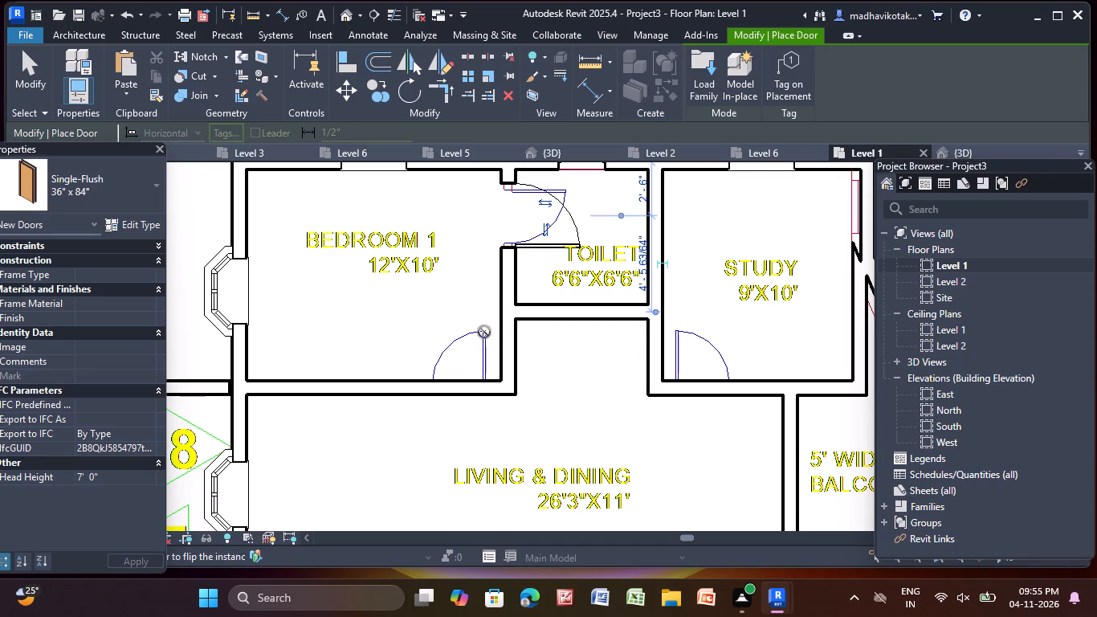
pyautogui.click(457, 385)
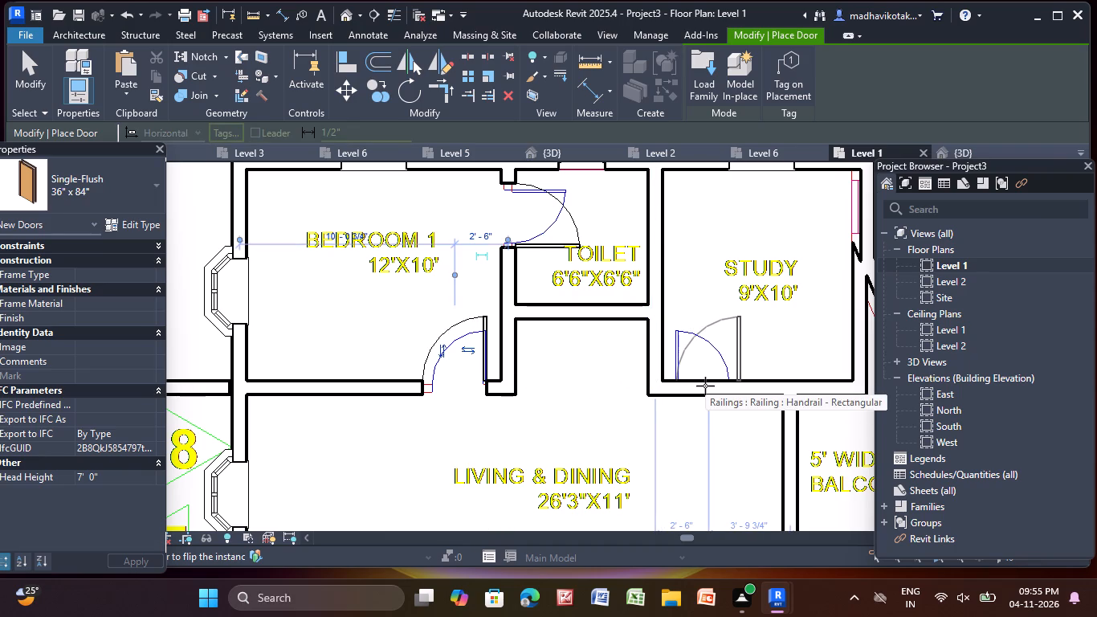
pyautogui.click(705, 386)
# Place Single-Flush 36" x 84" doors at the Kitchen and M.Bedroom in the wall along the same flat's Living & Dining.
pyautogui.scroll(-6, 704, 382)
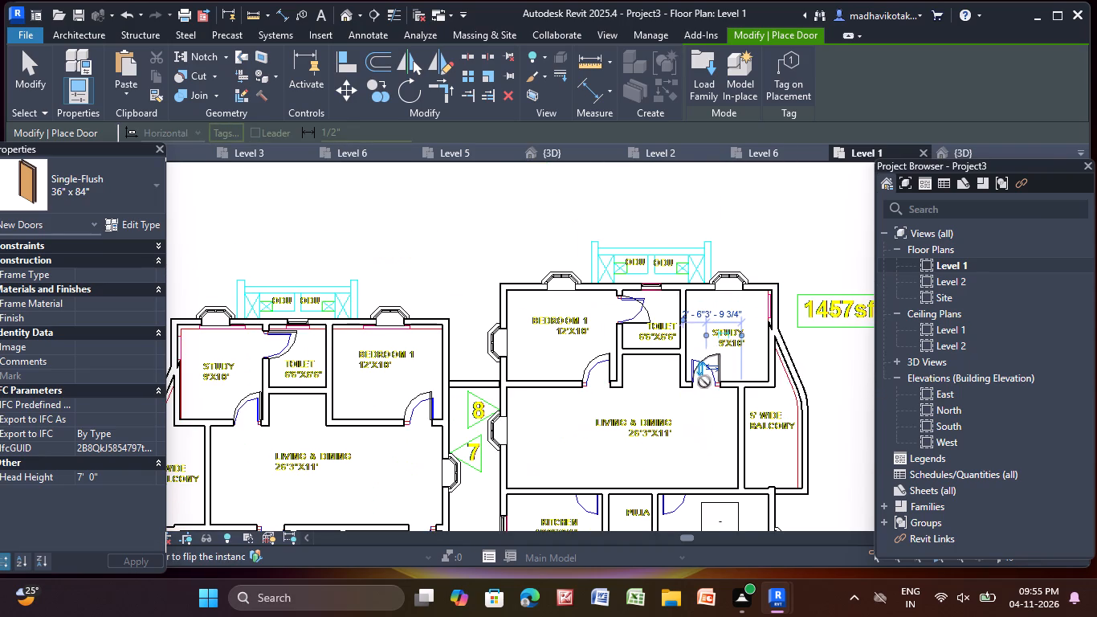
pyautogui.moveTo(683, 300); pyautogui.dragTo(641, 158, button='middle')
pyautogui.scroll(4, 534, 406)
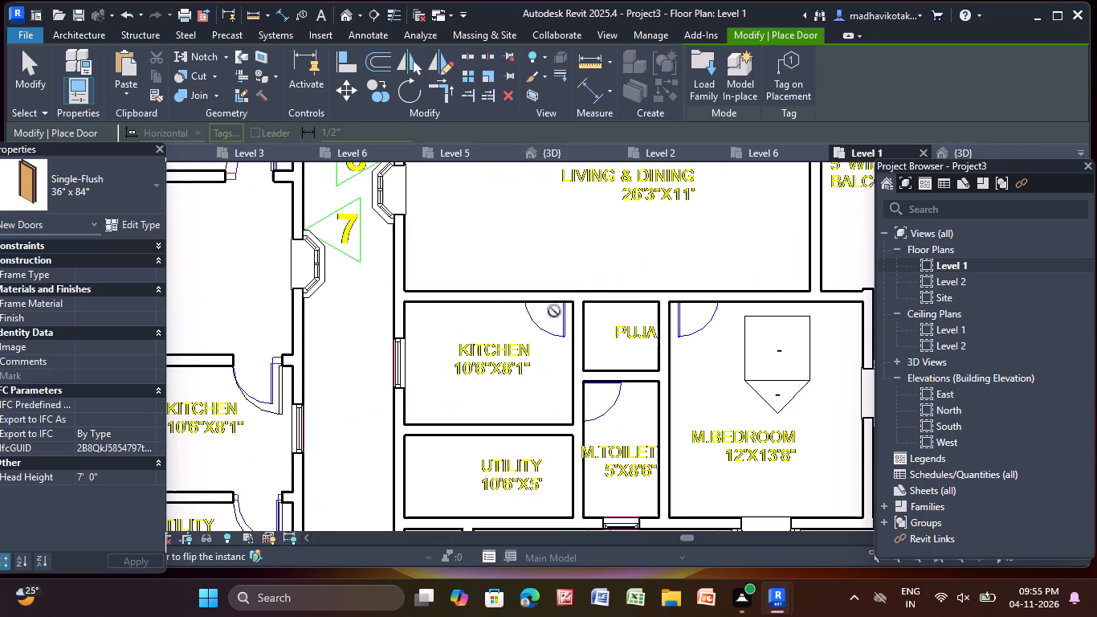
pyautogui.click(543, 302)
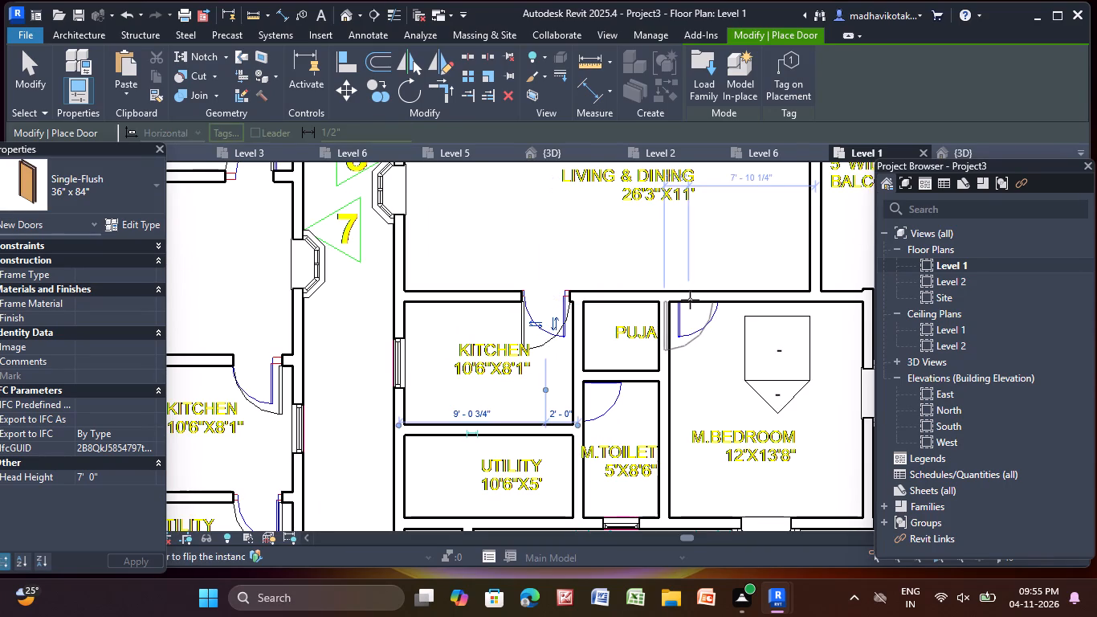
pyautogui.click(702, 301)
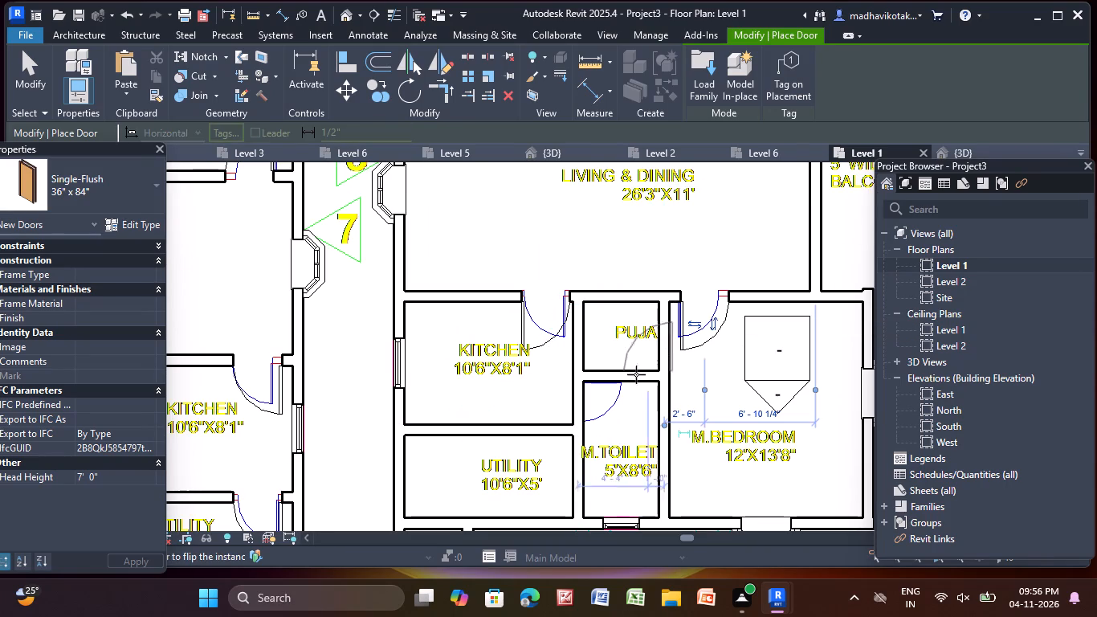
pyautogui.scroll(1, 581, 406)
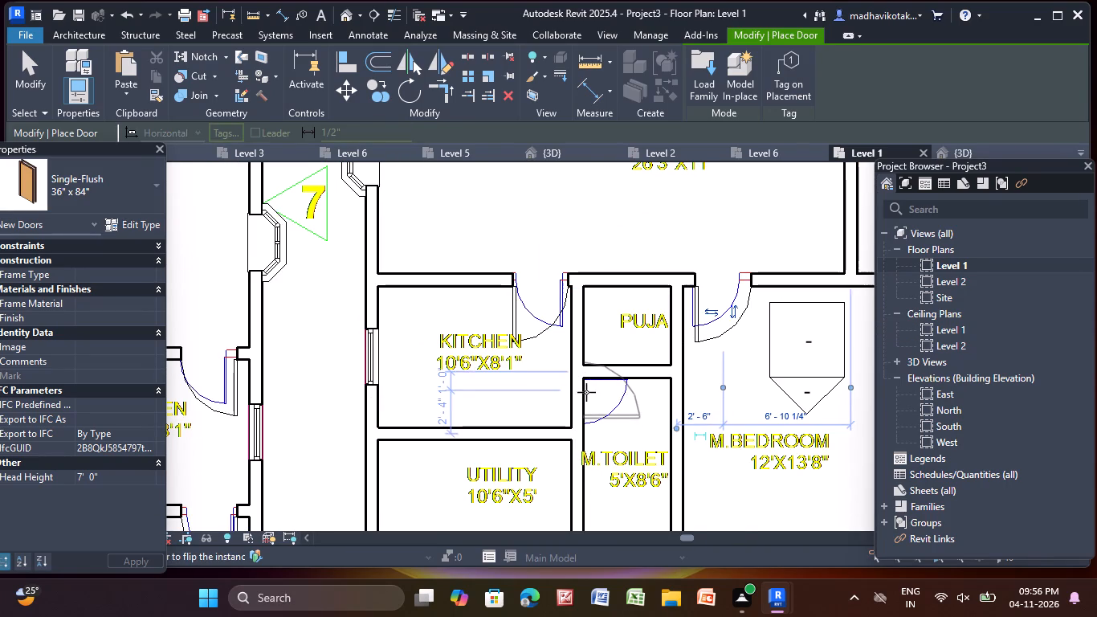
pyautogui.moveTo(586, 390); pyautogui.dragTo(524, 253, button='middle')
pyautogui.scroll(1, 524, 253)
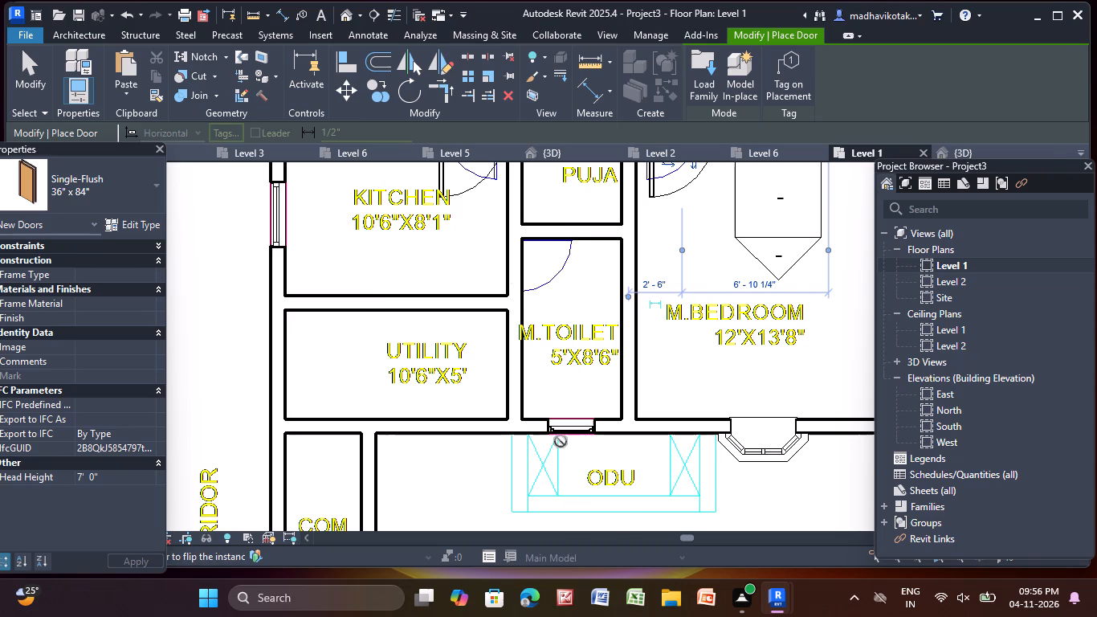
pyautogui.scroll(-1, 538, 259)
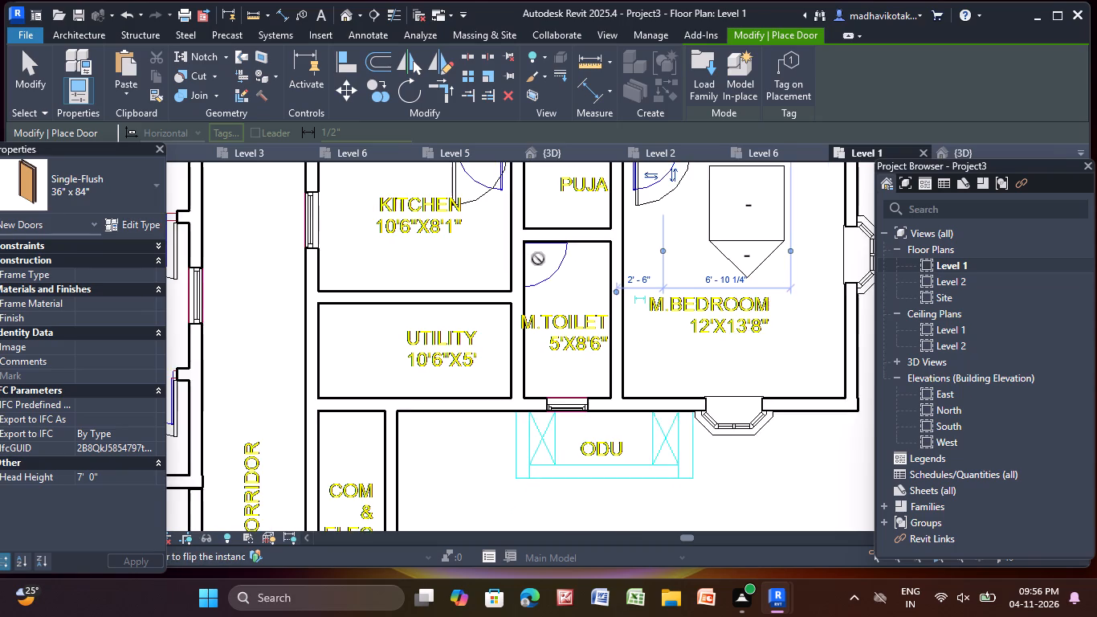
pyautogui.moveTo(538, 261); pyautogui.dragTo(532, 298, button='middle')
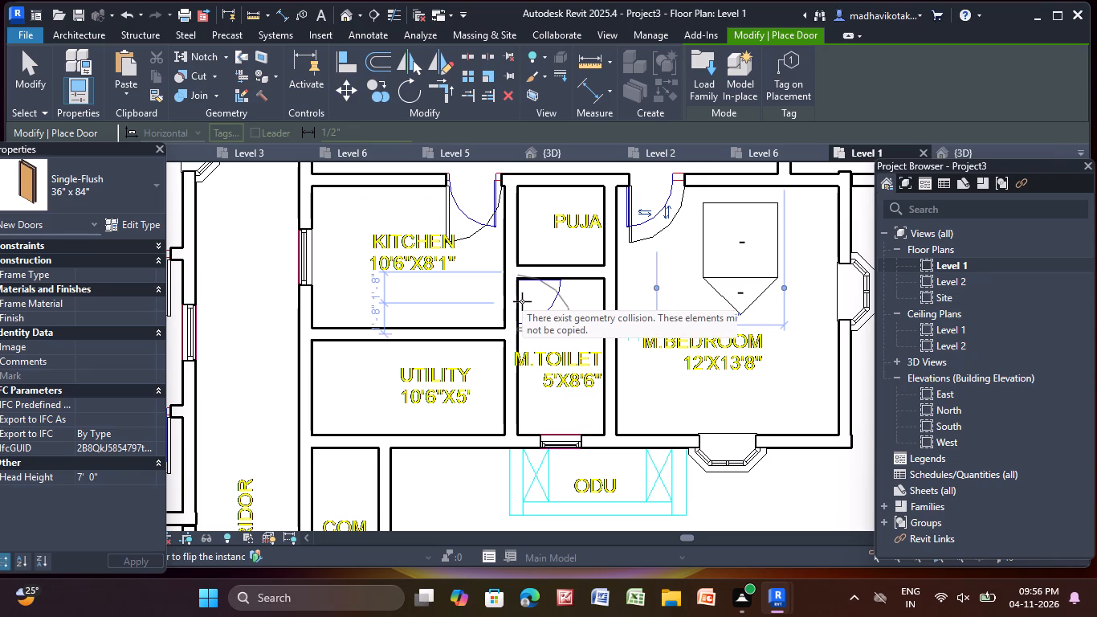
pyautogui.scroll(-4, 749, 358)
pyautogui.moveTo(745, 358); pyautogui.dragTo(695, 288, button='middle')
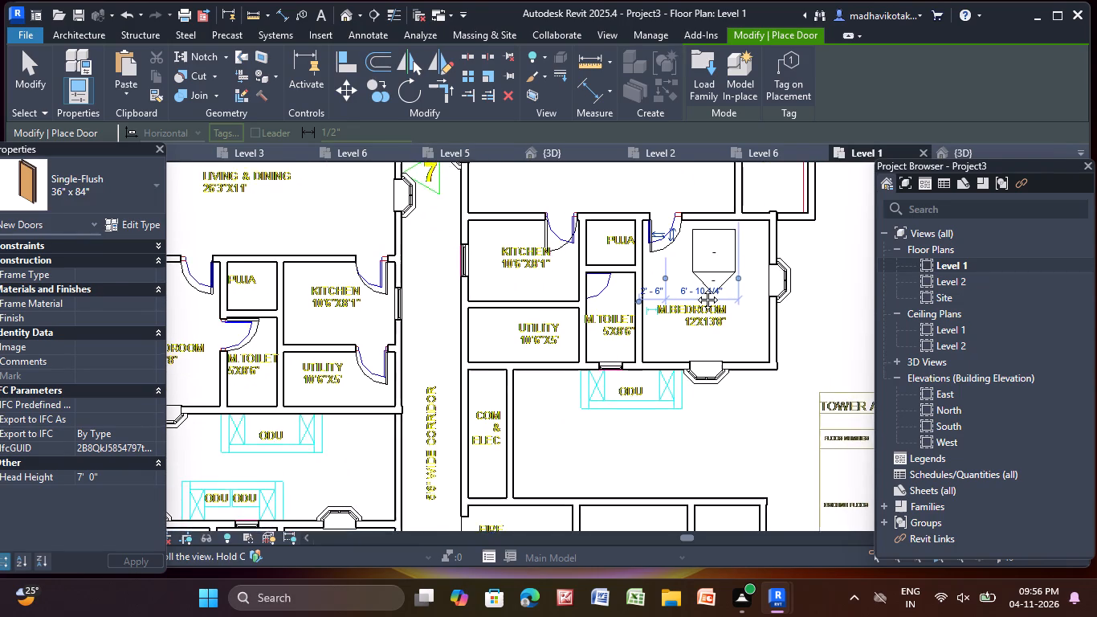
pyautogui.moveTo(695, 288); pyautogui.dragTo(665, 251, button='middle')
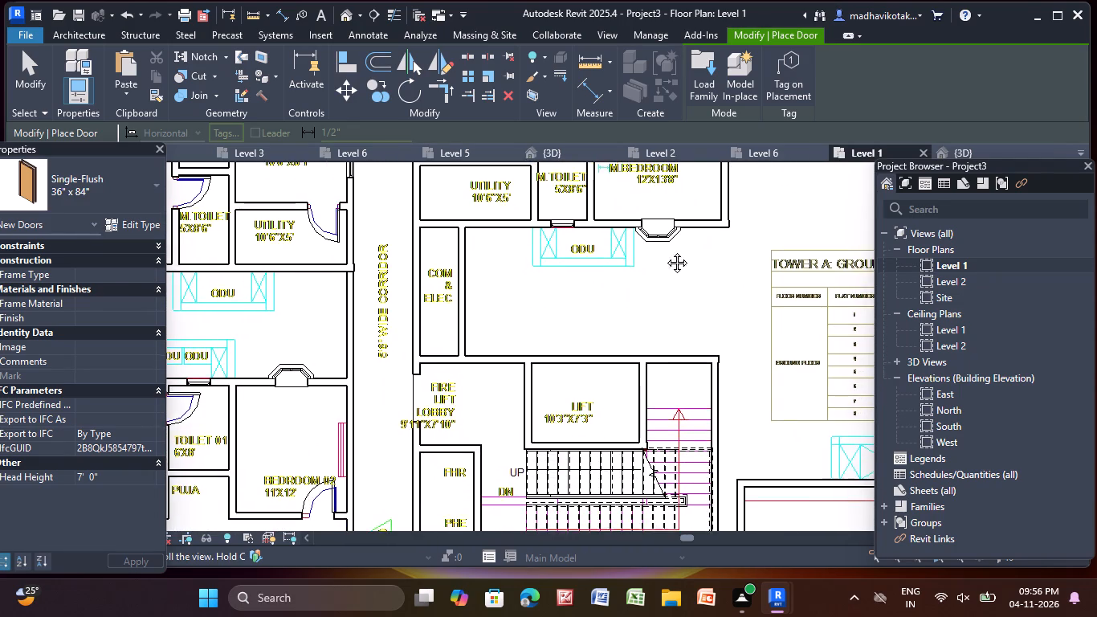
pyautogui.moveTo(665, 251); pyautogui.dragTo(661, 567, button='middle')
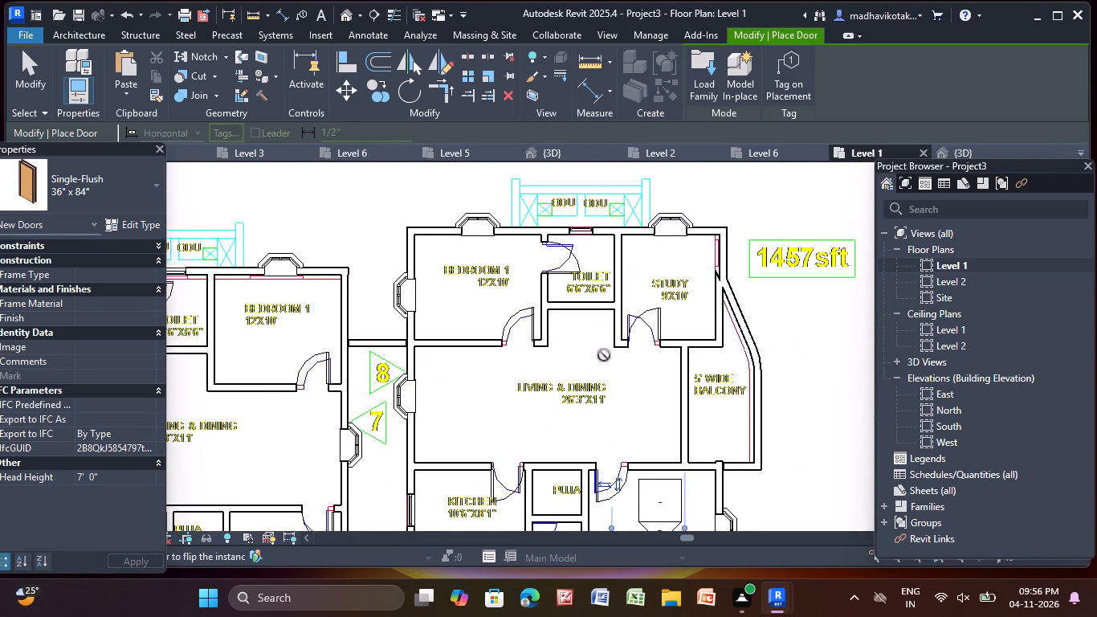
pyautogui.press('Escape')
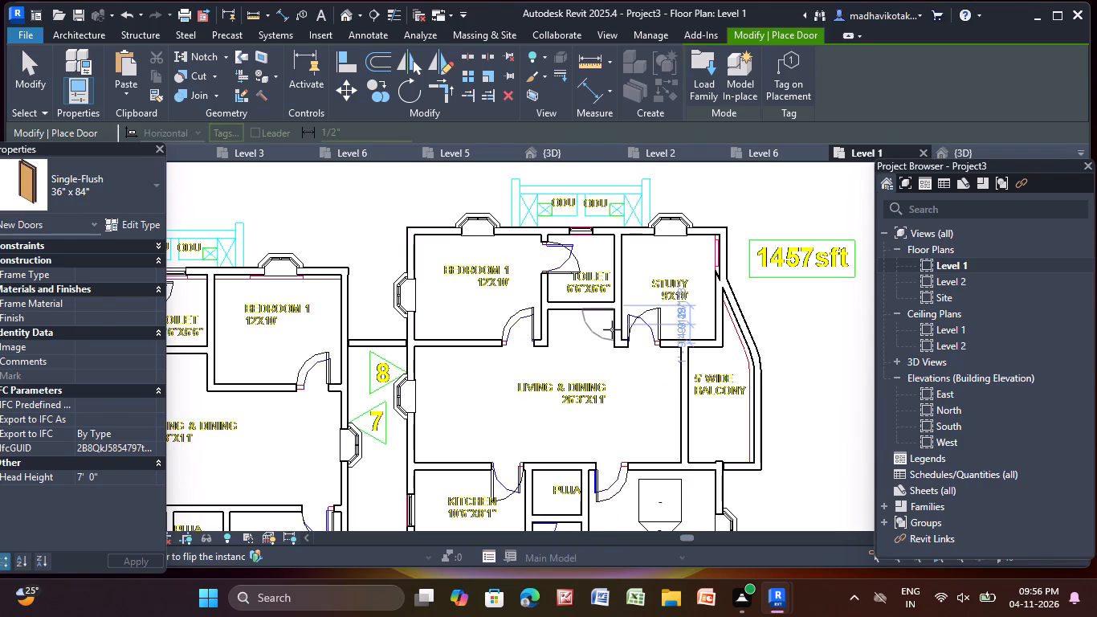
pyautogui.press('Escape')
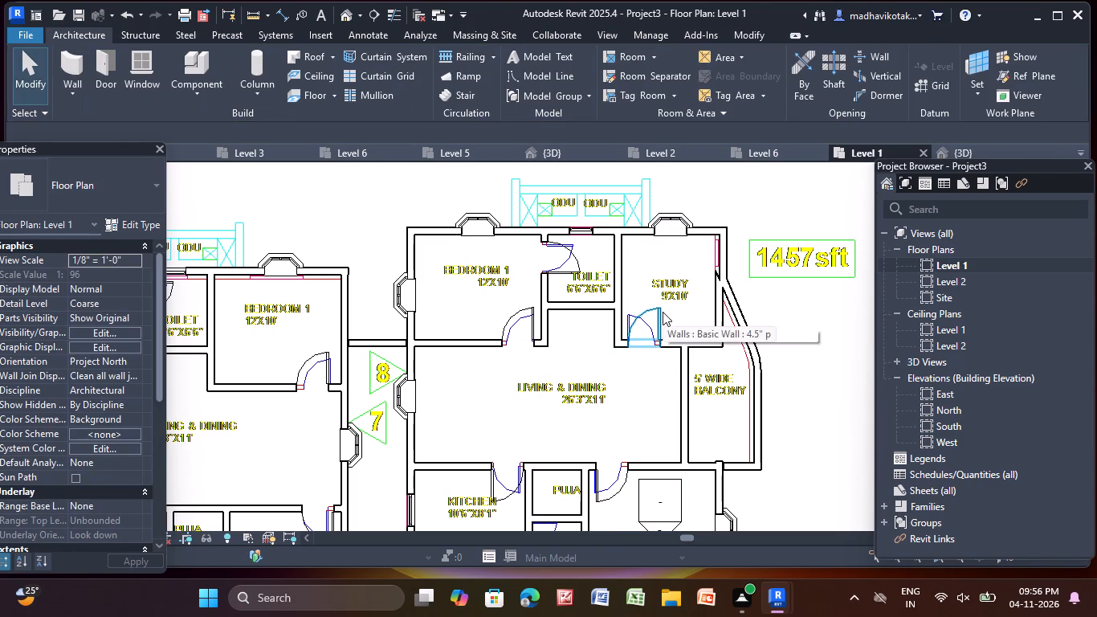
# Flip the Study door's hinges to the Toilet side and the Toilet door's hinges to the outer window wall side.
pyautogui.click(663, 312)
pyautogui.scroll(5, 663, 313)
pyautogui.click(641, 335)
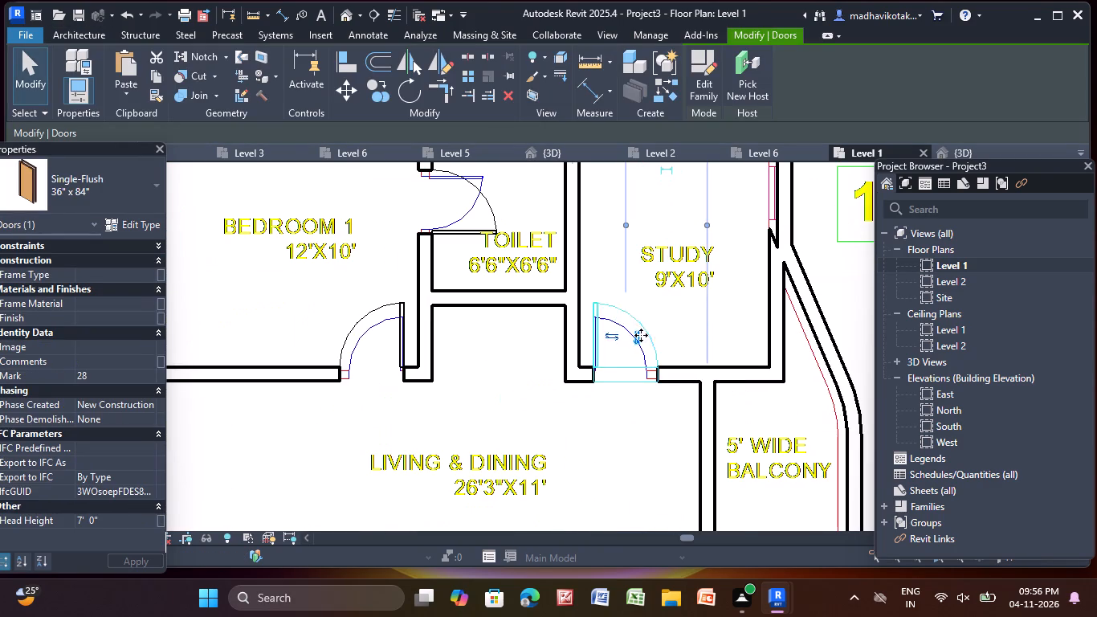
pyautogui.click(475, 227)
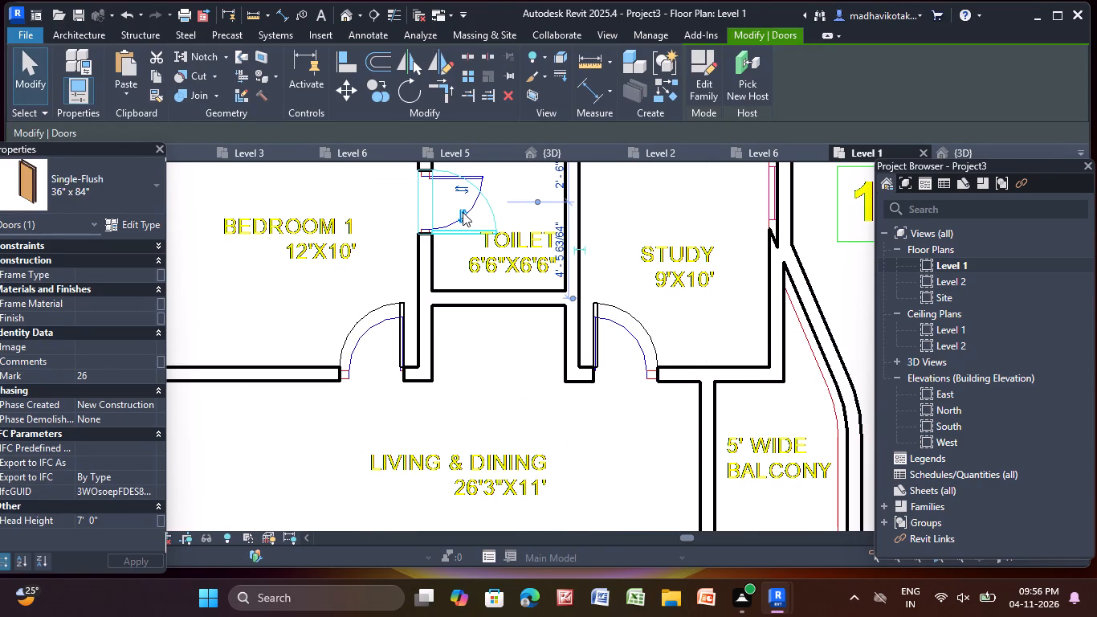
pyautogui.click(463, 212)
# Flip the Kitchen door's hinges to the Puja side to match the CAD plan.
pyautogui.scroll(-5, 443, 378)
pyautogui.moveTo(436, 447); pyautogui.dragTo(436, 337, button='middle')
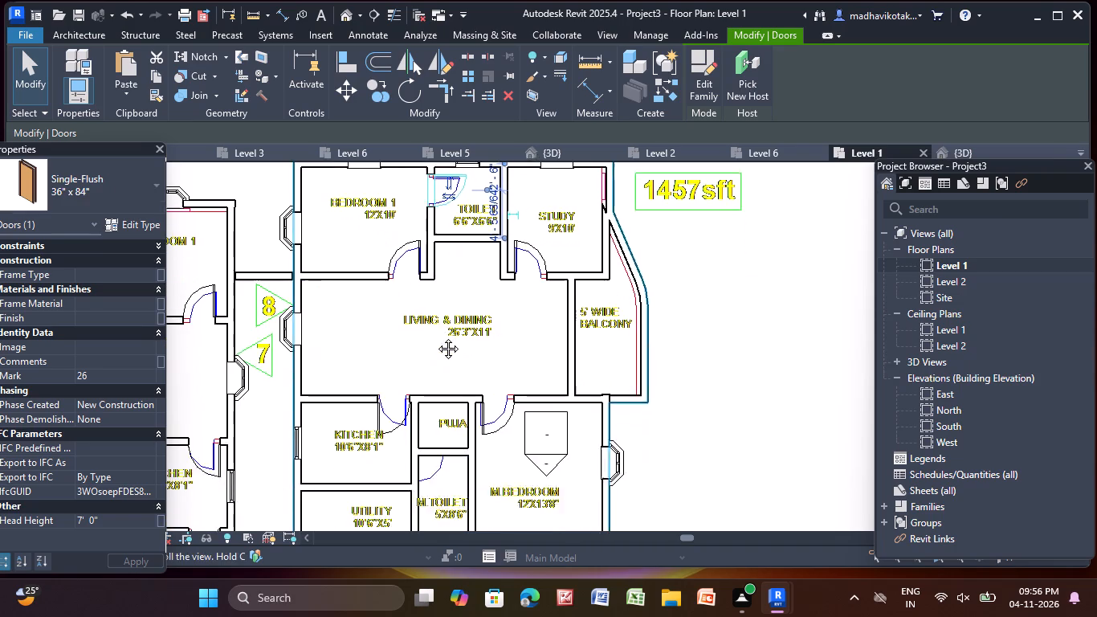
pyautogui.moveTo(436, 337); pyautogui.dragTo(414, 168, button='middle')
pyautogui.scroll(3, 389, 265)
pyautogui.click(364, 254)
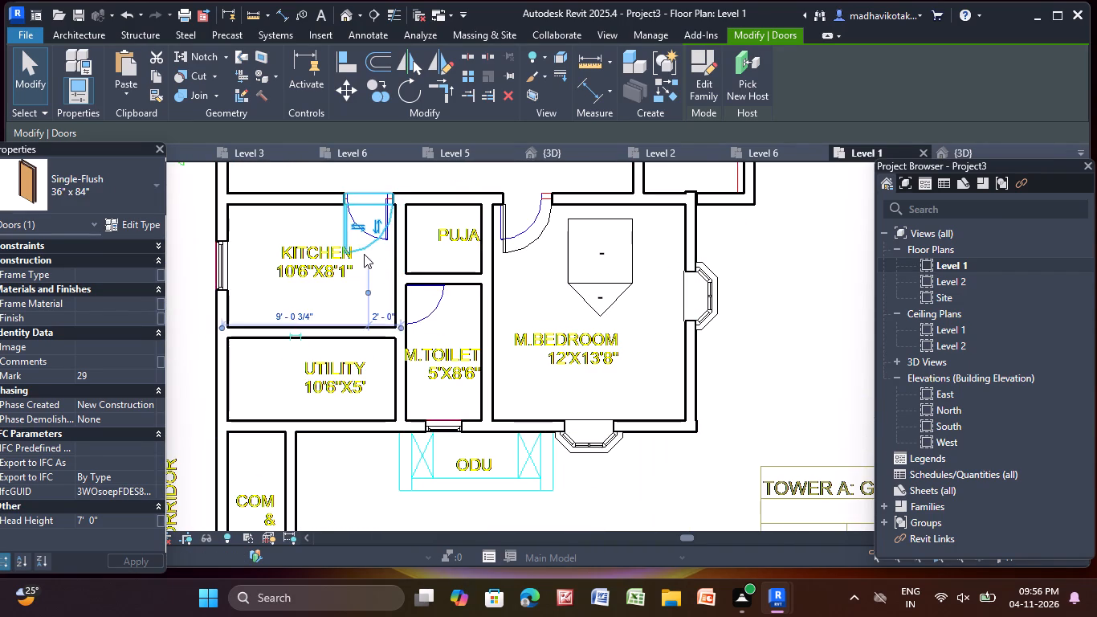
pyautogui.scroll(4, 363, 252)
pyautogui.click(353, 210)
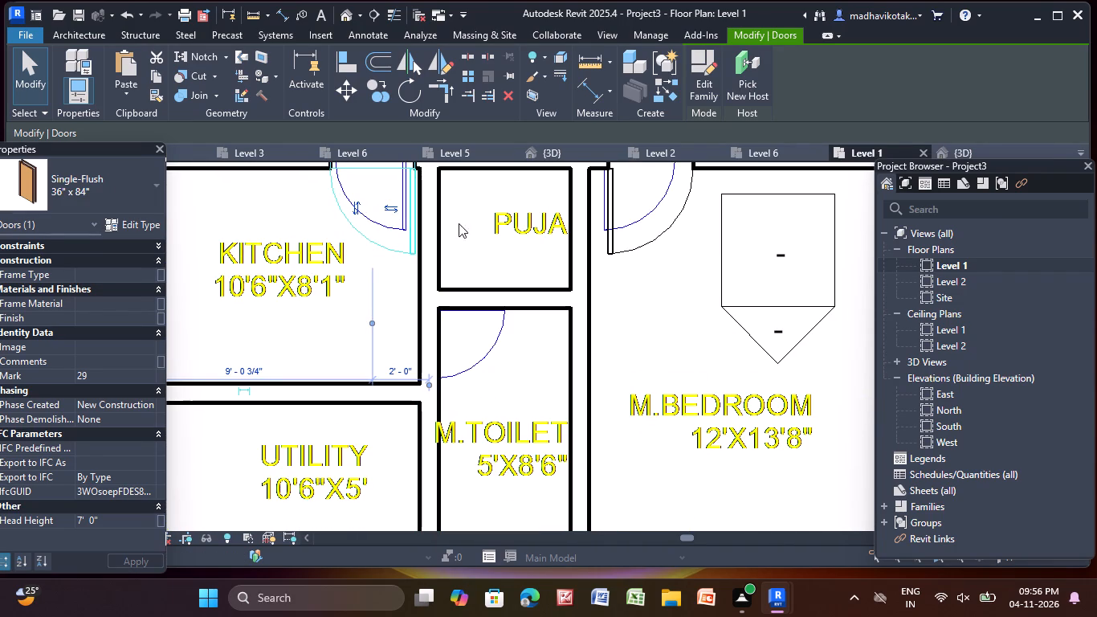
# Look over the remaining Level 1 flats to locate the 1297 sft flat and its CAD door positions.
pyautogui.scroll(-5, 619, 250)
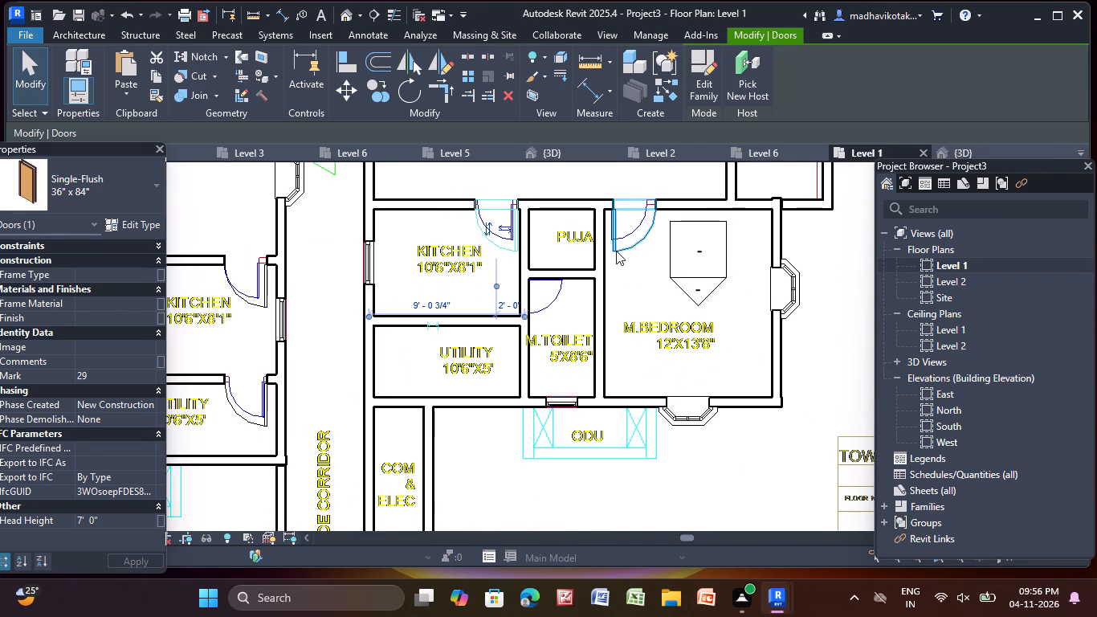
pyautogui.scroll(-9, 616, 251)
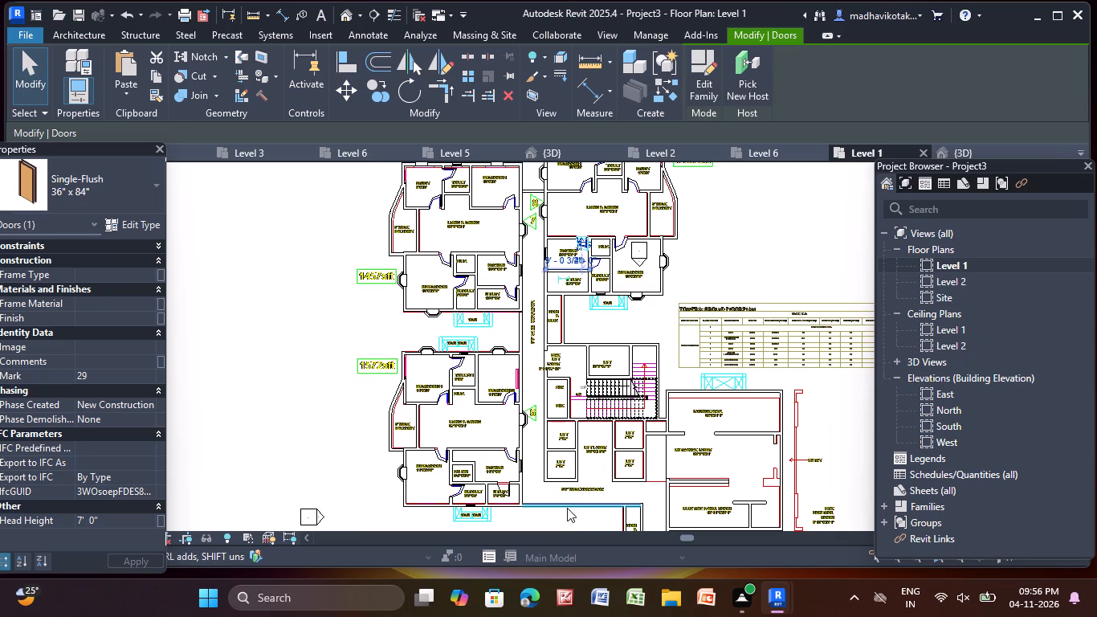
pyautogui.scroll(-3, 610, 399)
pyautogui.moveTo(610, 399); pyautogui.dragTo(547, 238, button='middle')
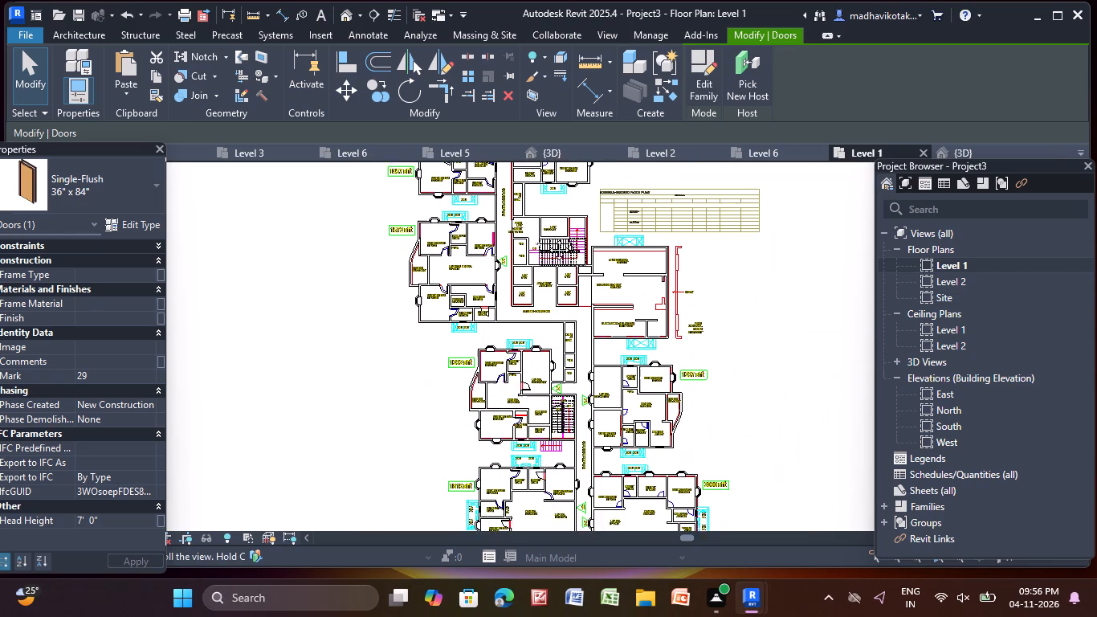
pyautogui.moveTo(547, 238); pyautogui.dragTo(546, 236, button='middle')
pyautogui.scroll(6, 546, 236)
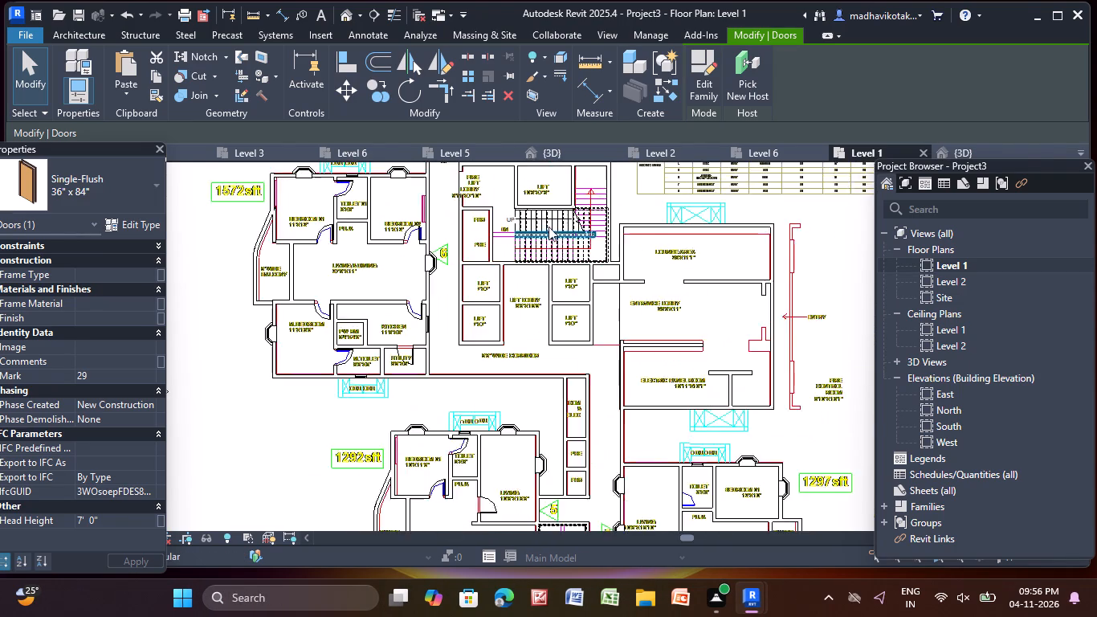
pyautogui.scroll(-4, 548, 224)
pyautogui.moveTo(560, 366); pyautogui.dragTo(506, 296, button='middle')
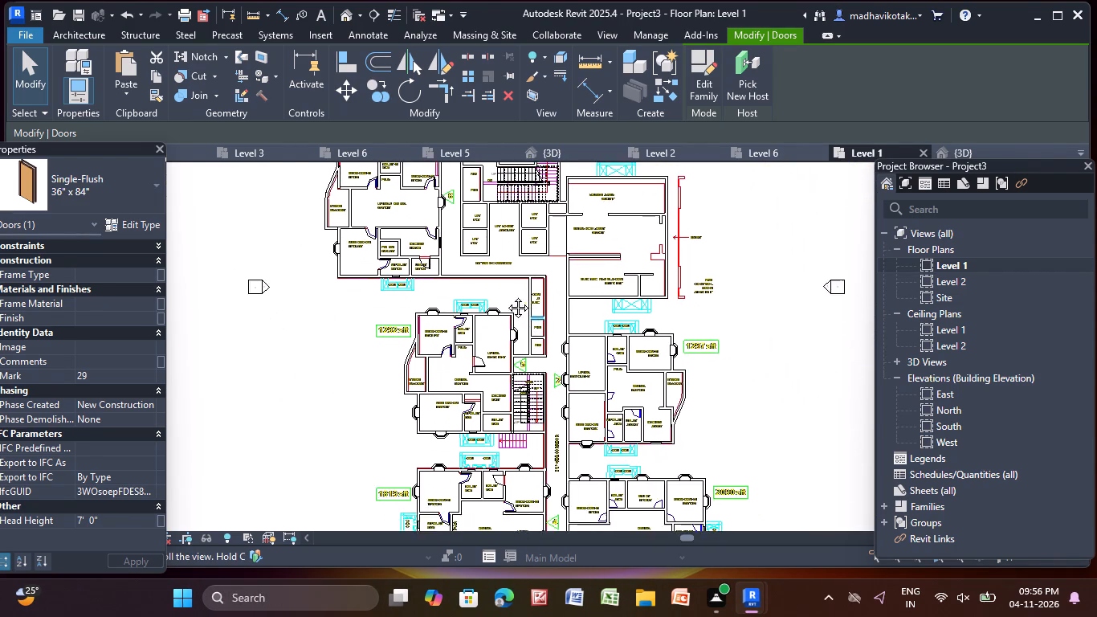
pyautogui.moveTo(506, 296); pyautogui.dragTo(410, 221, button='middle')
pyautogui.scroll(3, 527, 332)
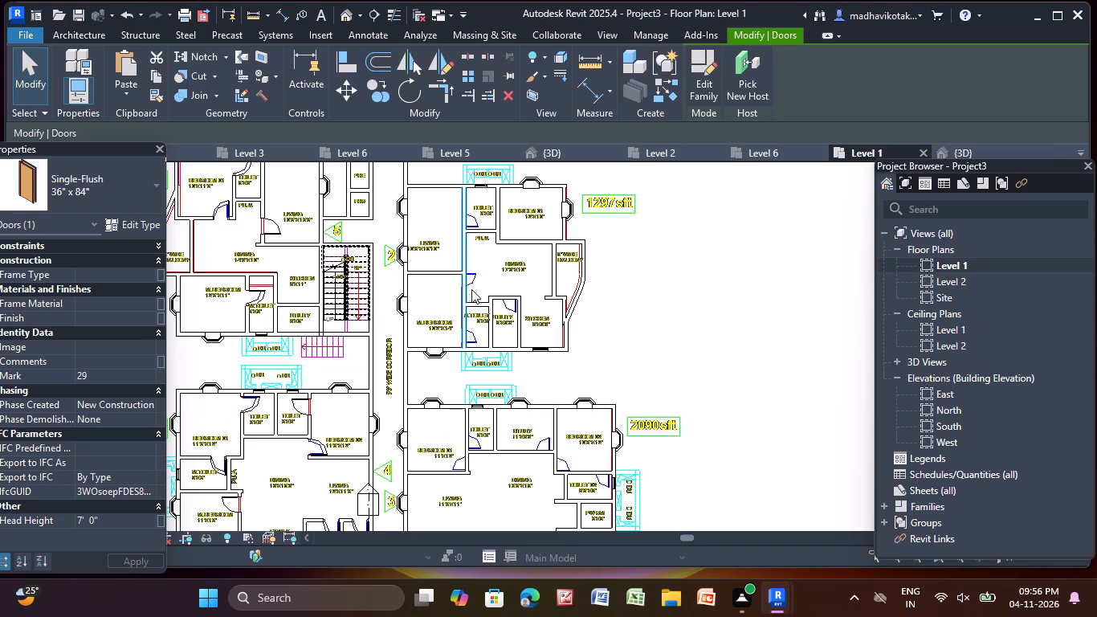
pyautogui.moveTo(471, 289); pyautogui.dragTo(475, 366, button='middle')
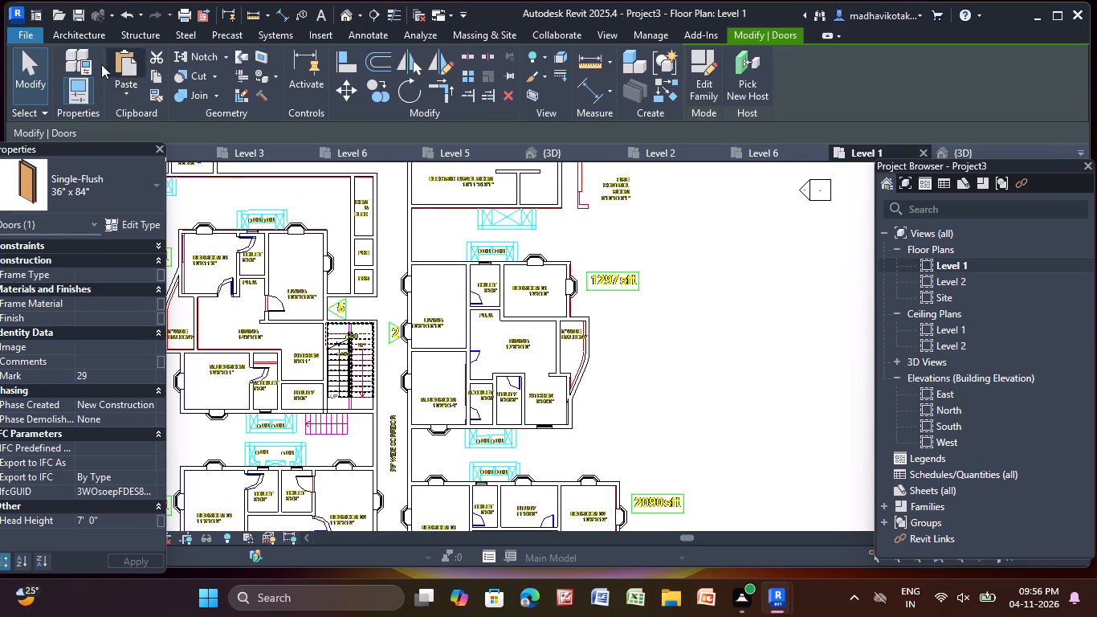
# Change the still-selected Kitchen door of the 1457 sft flat to the Single-Flush 30" x 80" type.
pyautogui.click(87, 173)
pyautogui.click(87, 173)
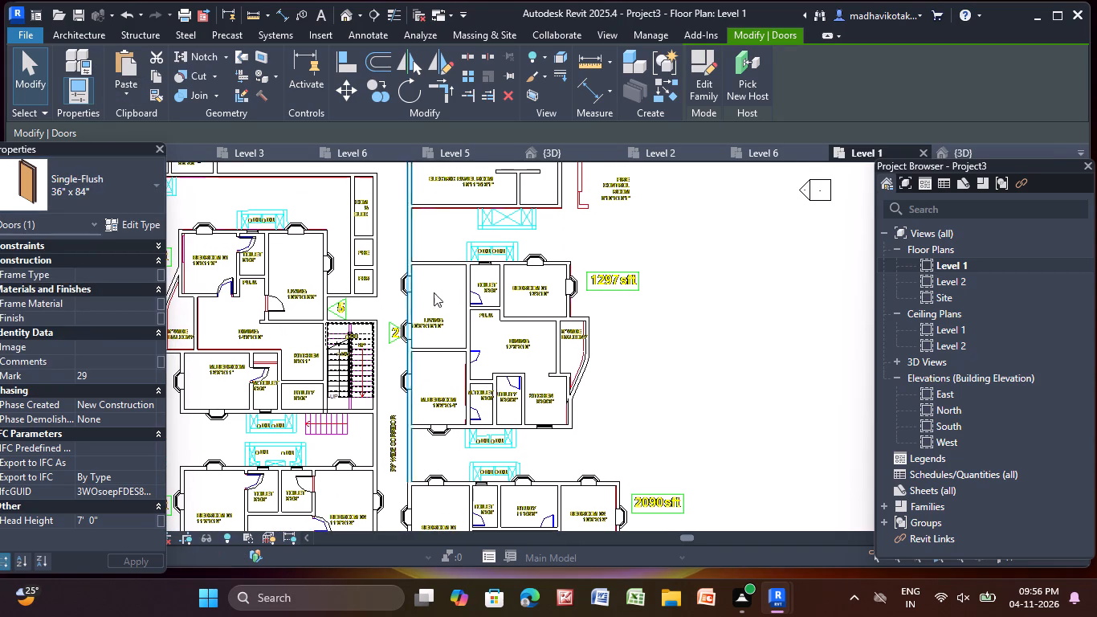
pyautogui.scroll(2, 485, 295)
pyautogui.click(73, 204)
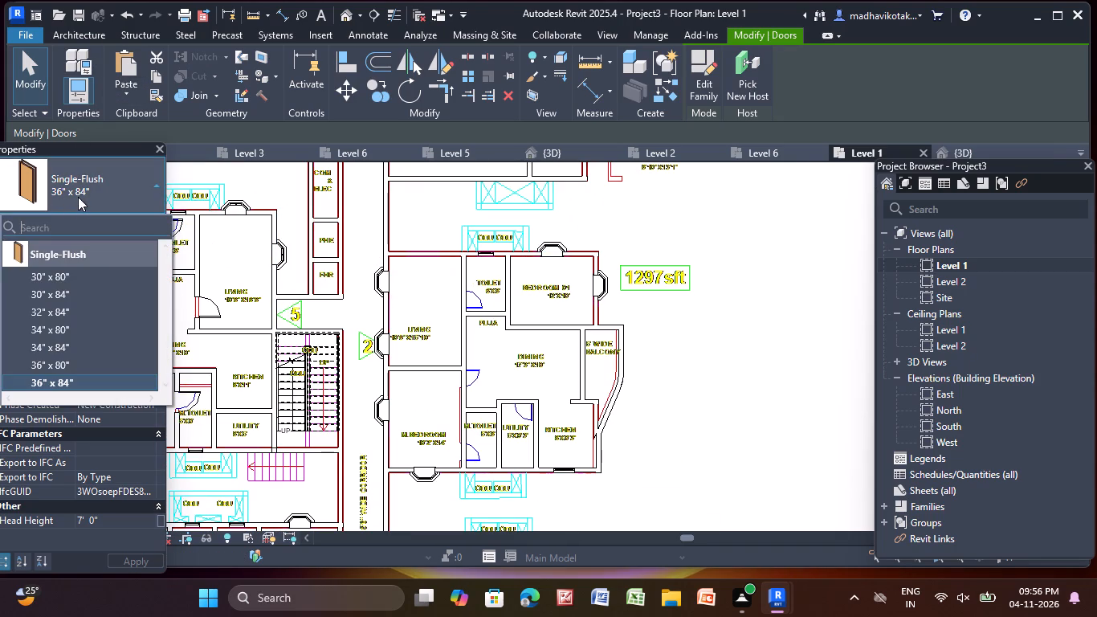
pyautogui.click(75, 273)
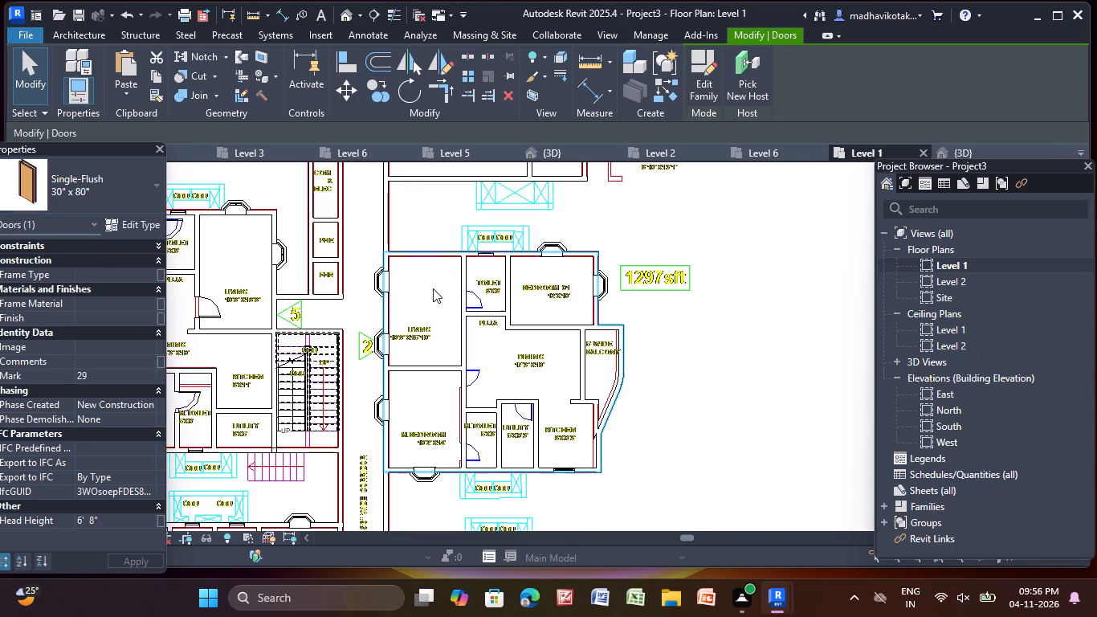
# Place Single-Flush 36" x 84" doors at the Toilet and M.Bedroom CAD door positions in the 1297 sft flat.
pyautogui.click(78, 35)
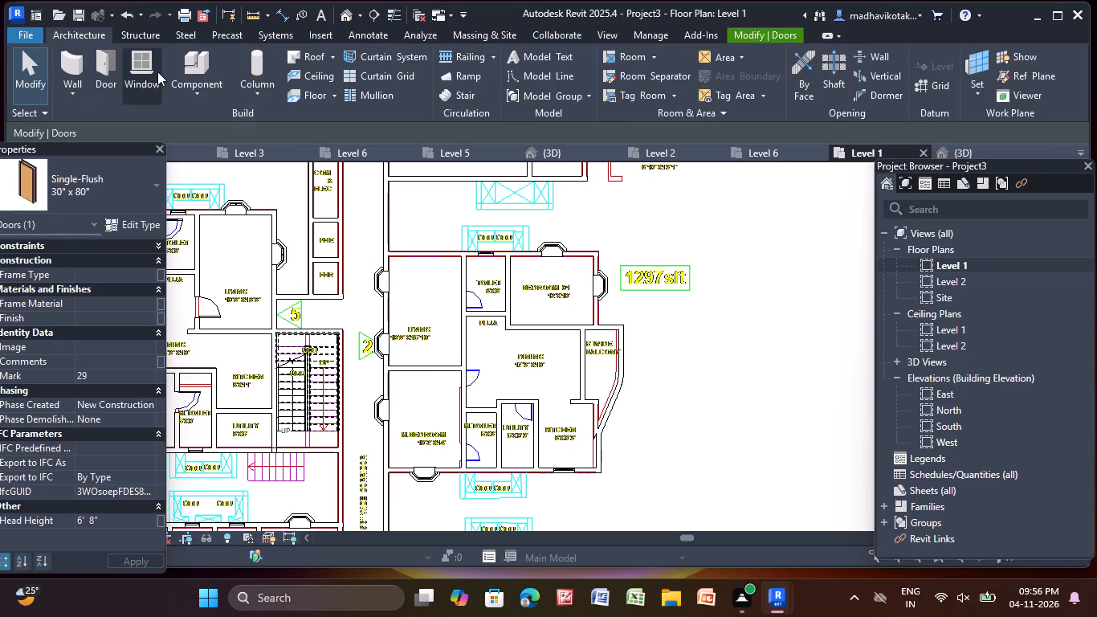
pyautogui.click(107, 73)
pyautogui.scroll(2, 478, 298)
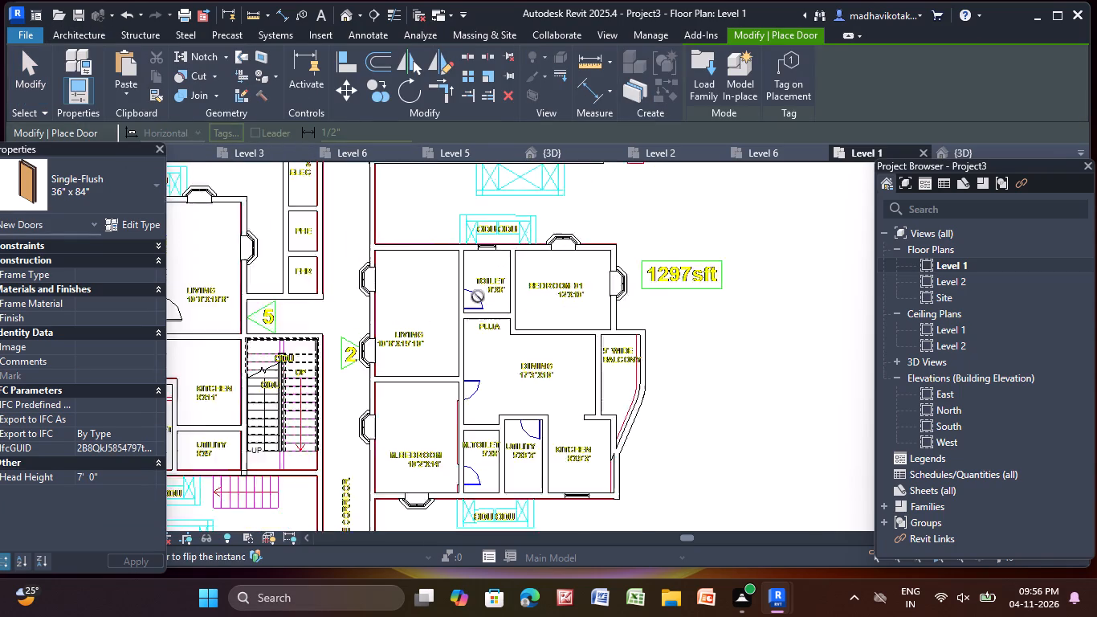
pyautogui.scroll(6, 478, 296)
pyautogui.click(450, 301)
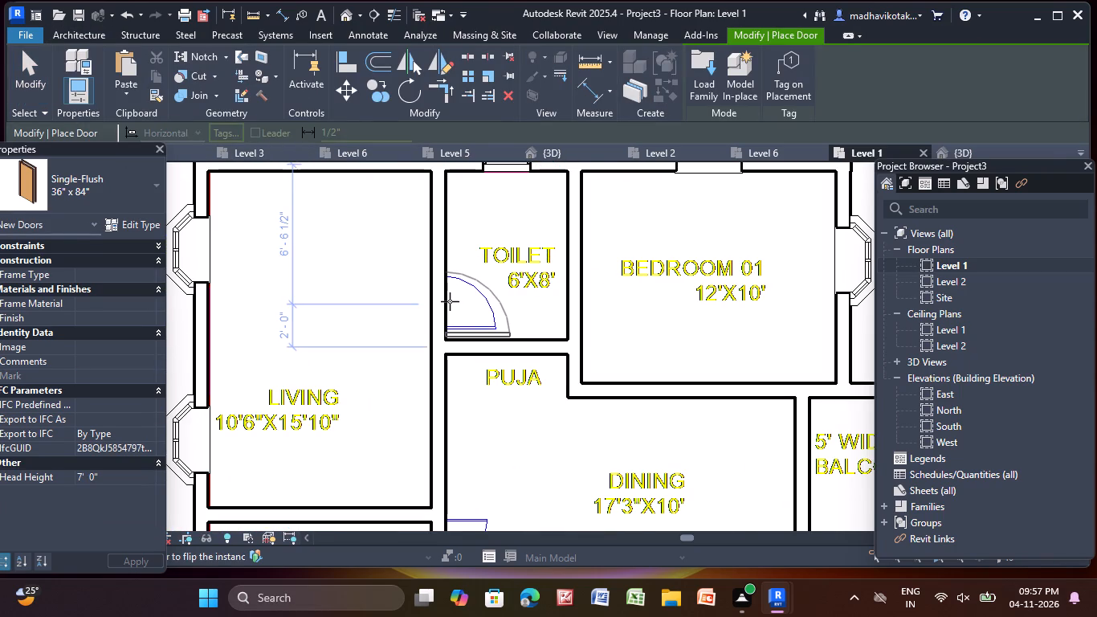
pyautogui.scroll(-5, 451, 296)
pyautogui.moveTo(451, 296); pyautogui.dragTo(395, 190, button='middle')
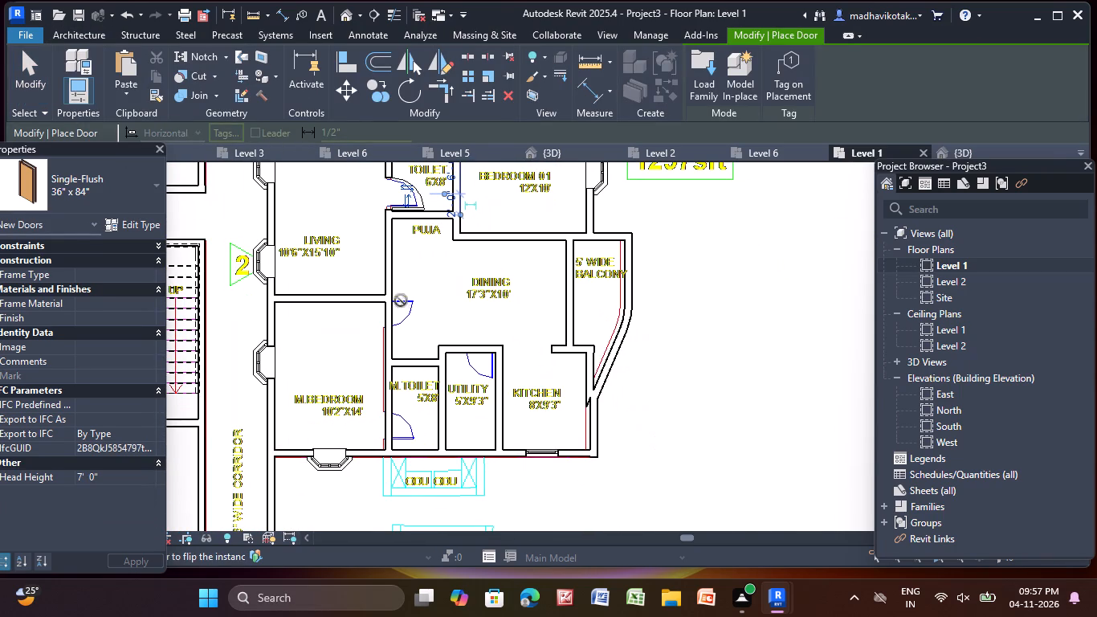
pyautogui.scroll(4, 401, 325)
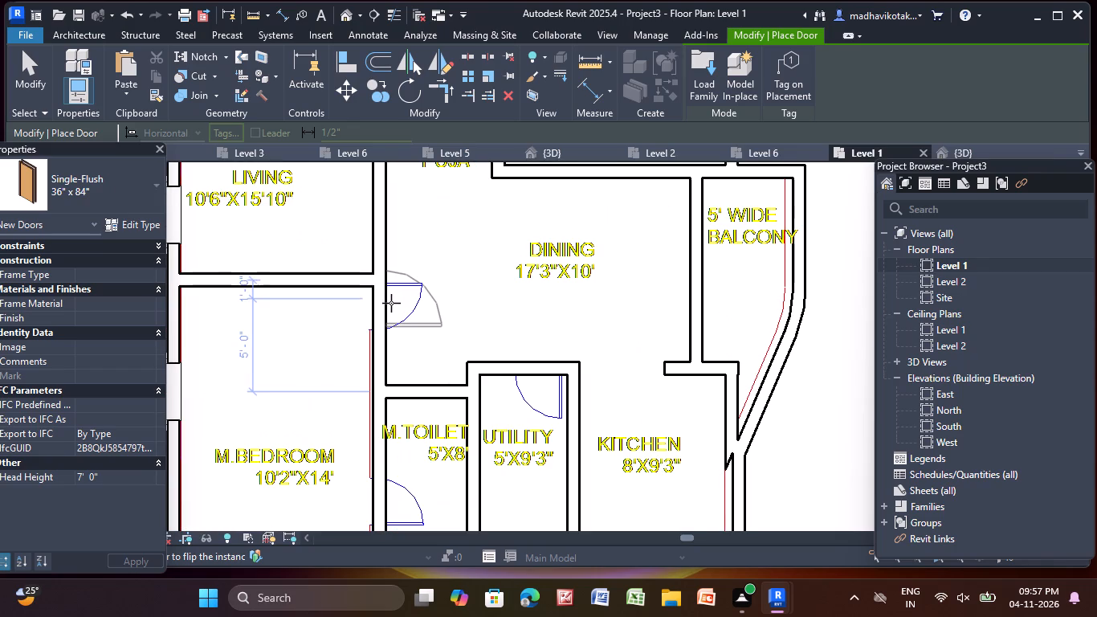
pyautogui.click(391, 303)
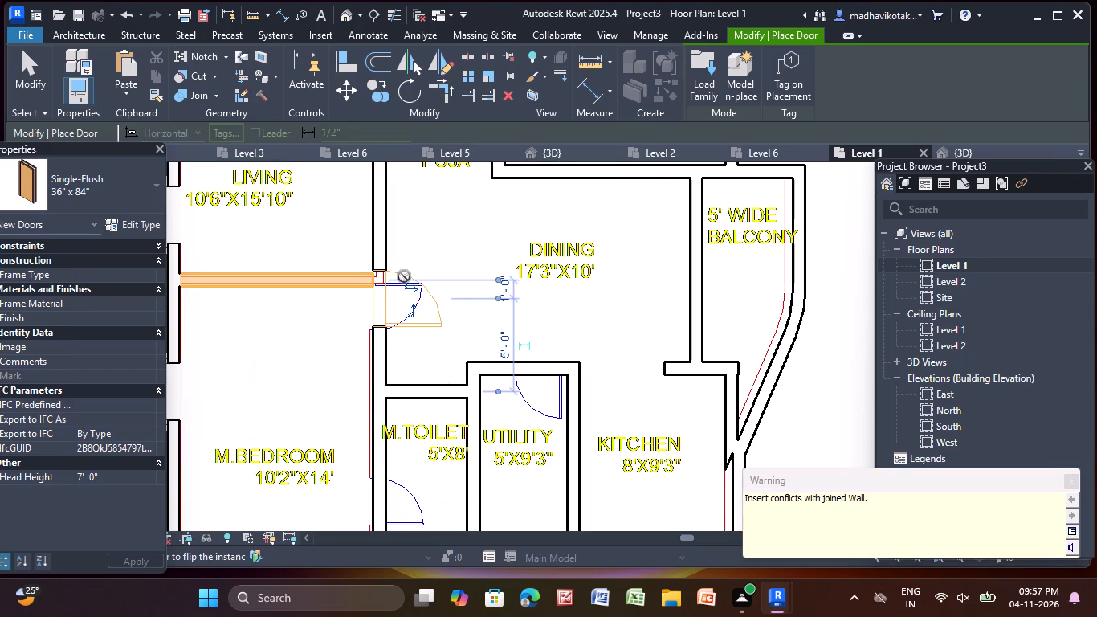
pyautogui.press('Escape')
pyautogui.press('Escape')
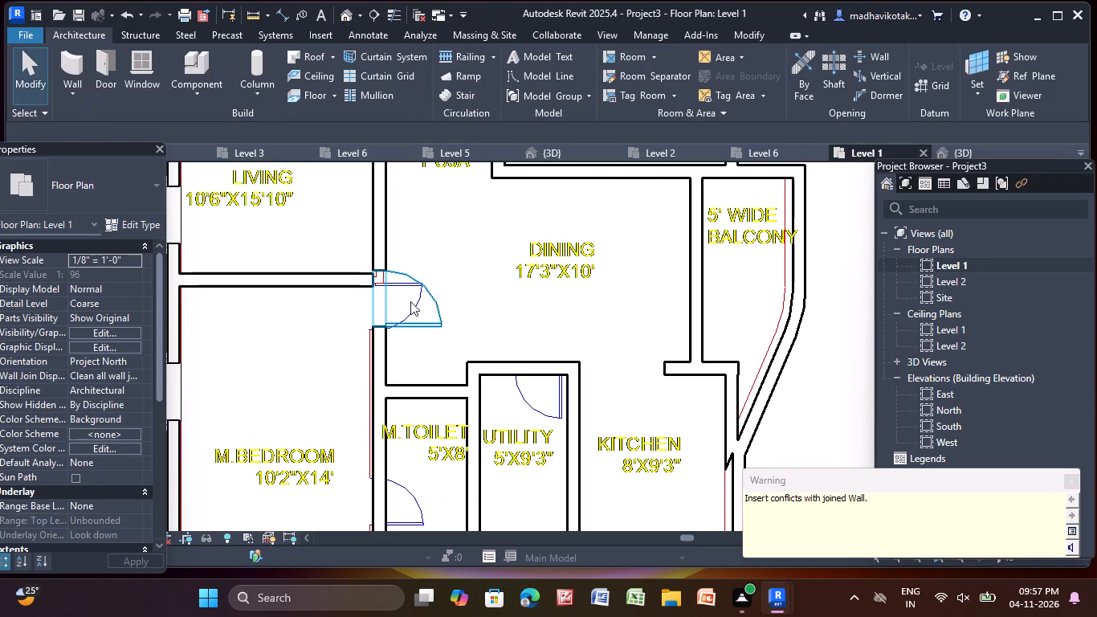
# Flip the M.Bedroom door's hinges to the Living side to match the CAD plan.
pyautogui.click(410, 328)
pyautogui.scroll(1, 408, 324)
pyautogui.click(415, 310)
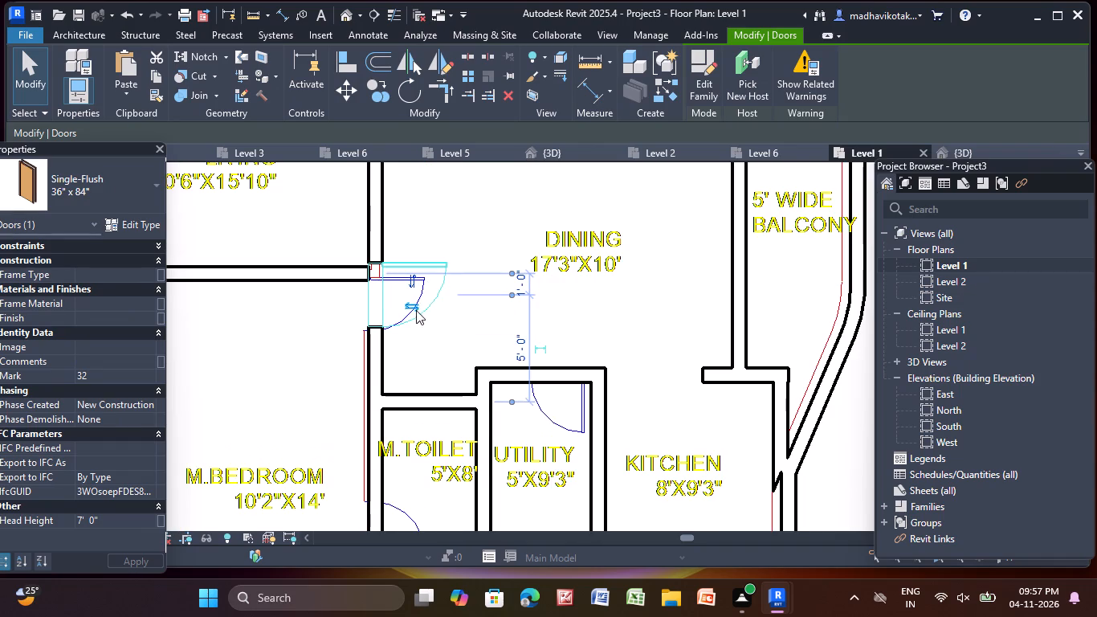
# Place Single-Flush 36" x 84" doors for the Utility, M.Toilet and Bedroom 01 of the 1297 sft flat.
pyautogui.click(96, 40)
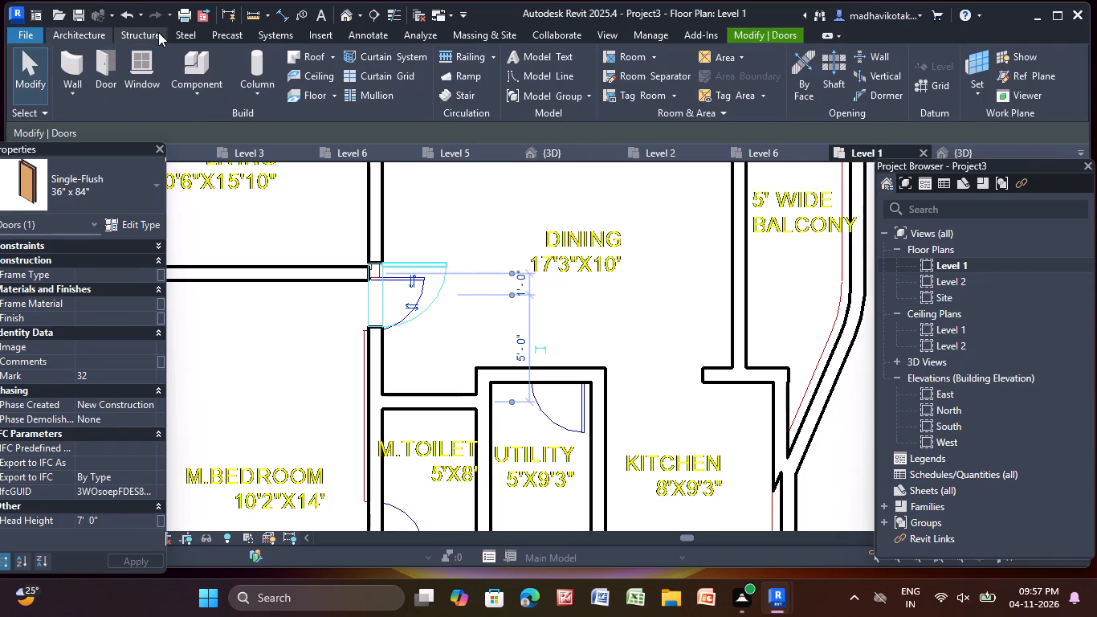
pyautogui.click(98, 58)
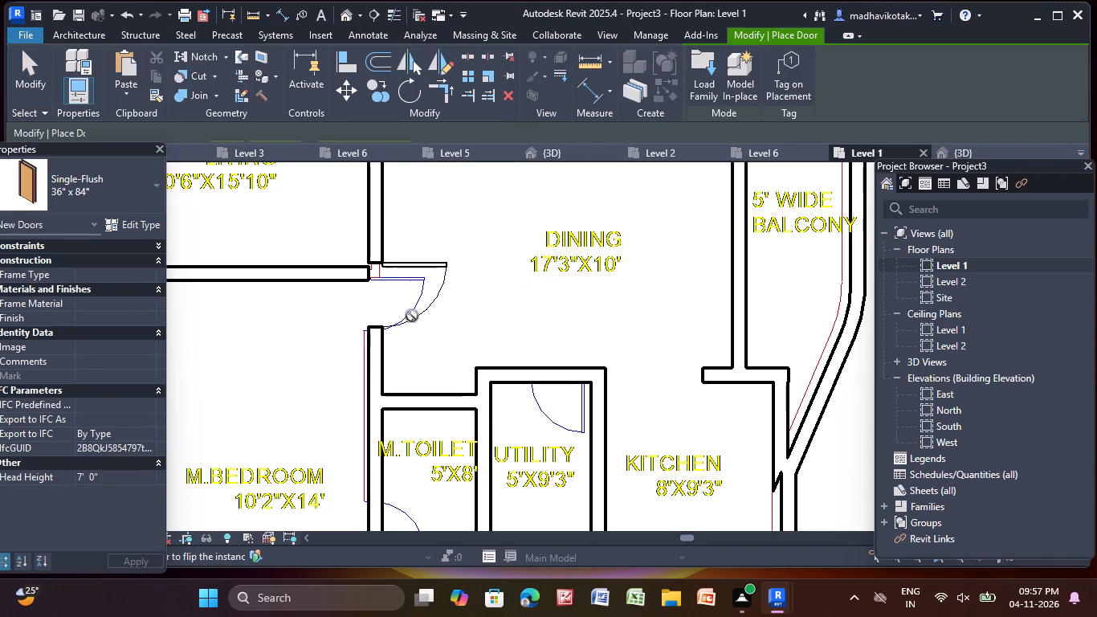
pyautogui.click(555, 382)
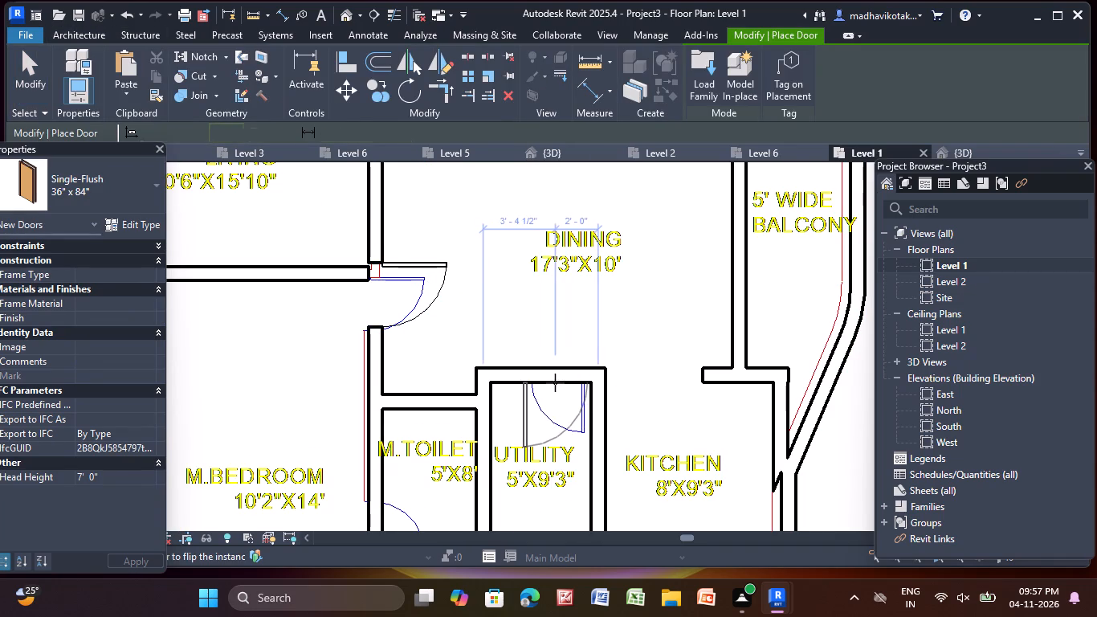
pyautogui.scroll(-1, 554, 382)
pyautogui.moveTo(551, 378); pyautogui.dragTo(548, 177, button='middle')
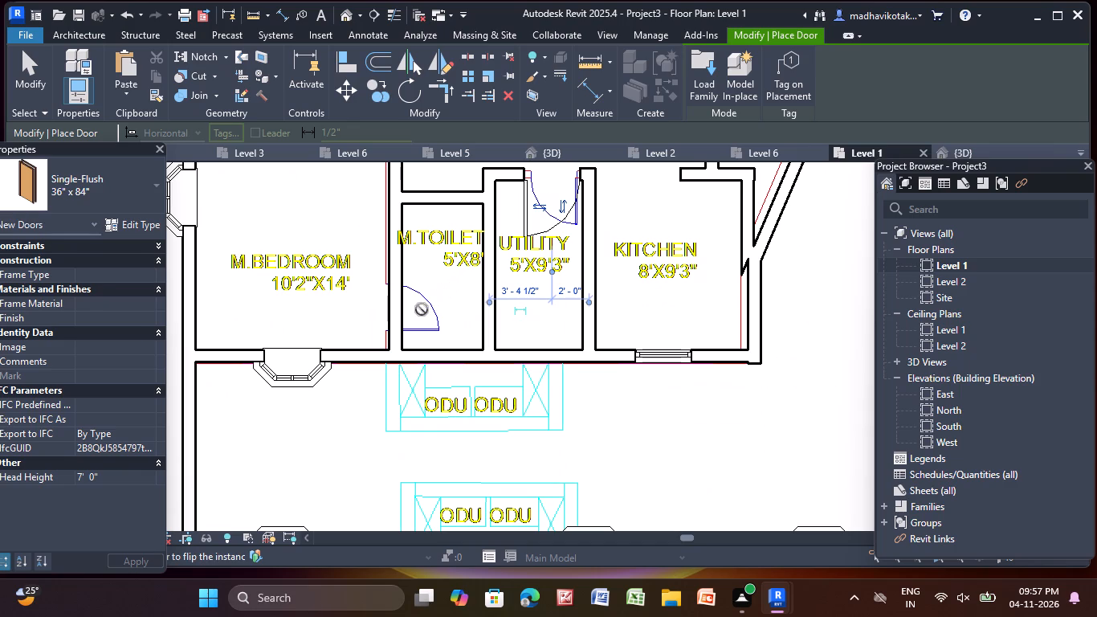
pyautogui.click(402, 314)
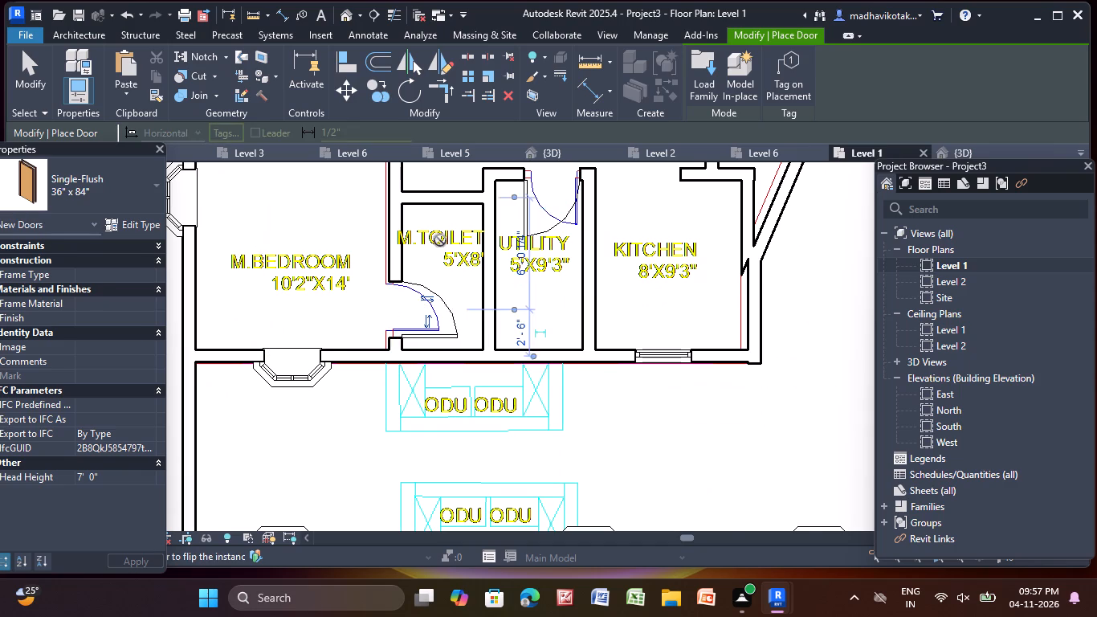
pyautogui.scroll(-4, 440, 240)
pyautogui.moveTo(441, 240); pyautogui.dragTo(356, 476, button='middle')
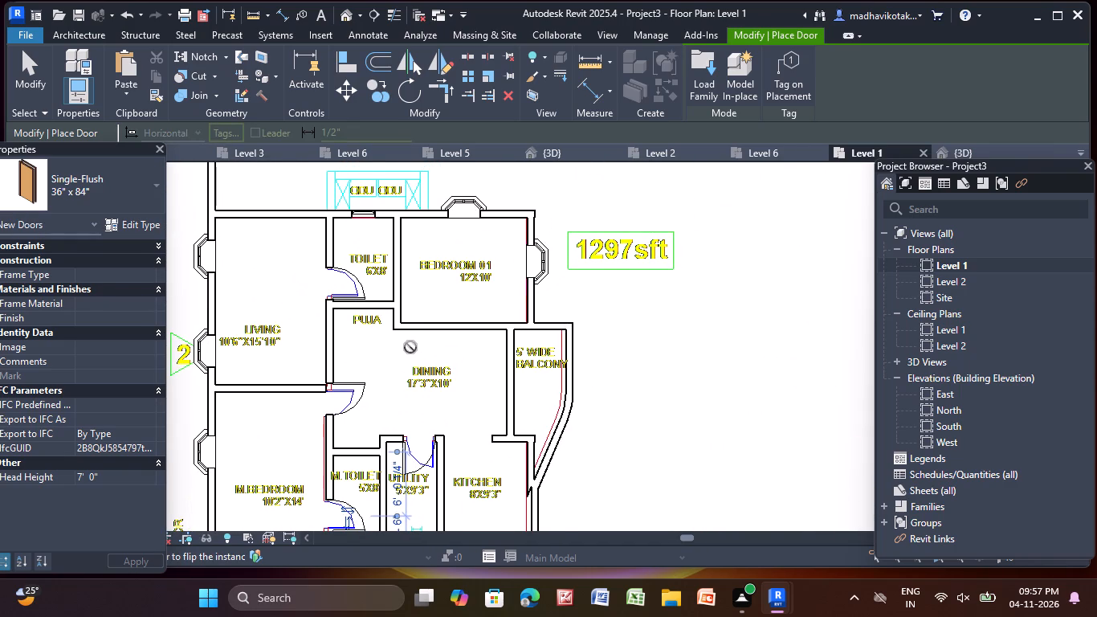
pyautogui.scroll(2, 410, 347)
pyautogui.click(433, 313)
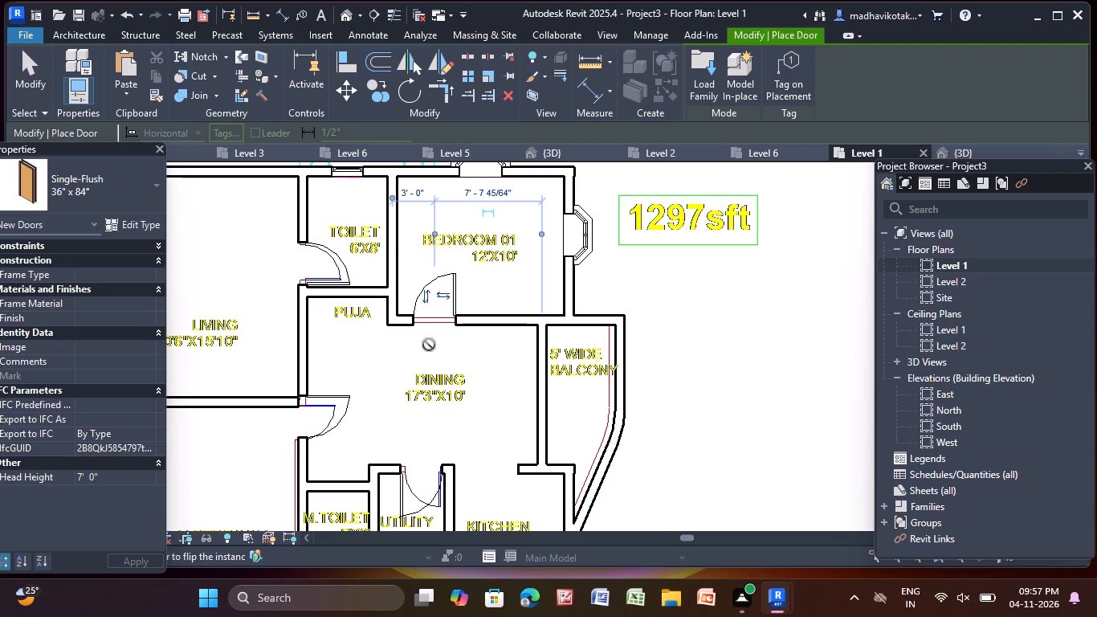
pyautogui.press('Escape')
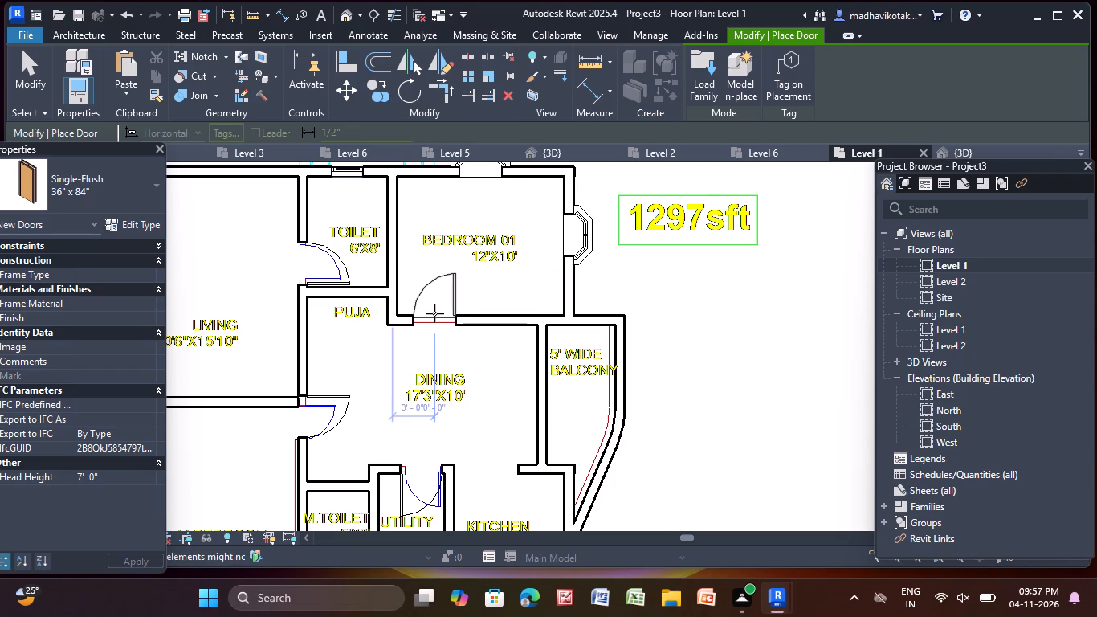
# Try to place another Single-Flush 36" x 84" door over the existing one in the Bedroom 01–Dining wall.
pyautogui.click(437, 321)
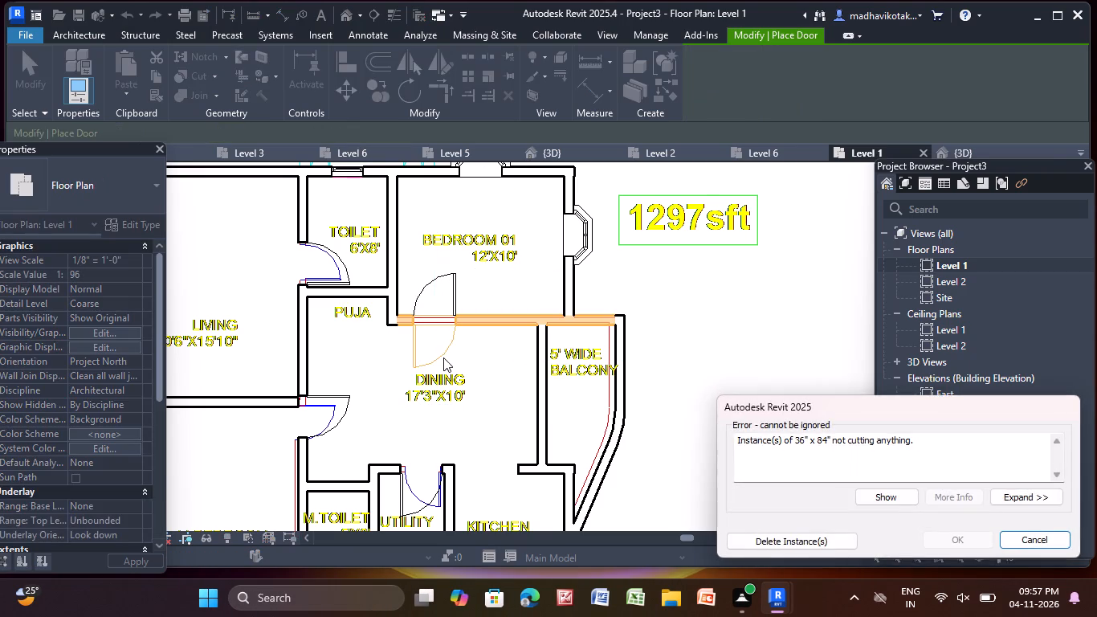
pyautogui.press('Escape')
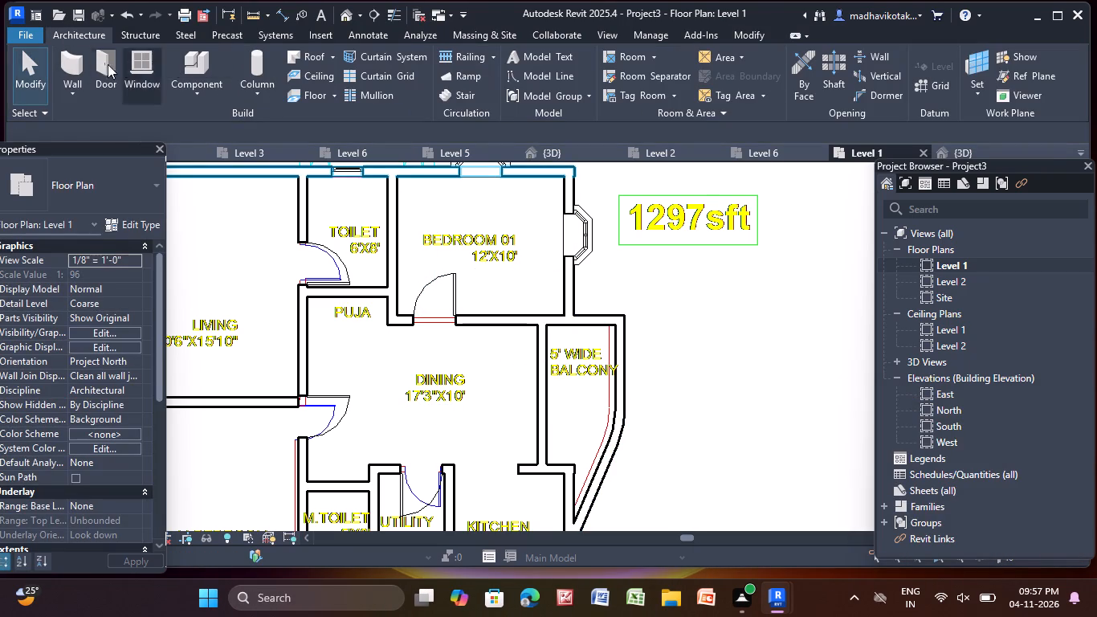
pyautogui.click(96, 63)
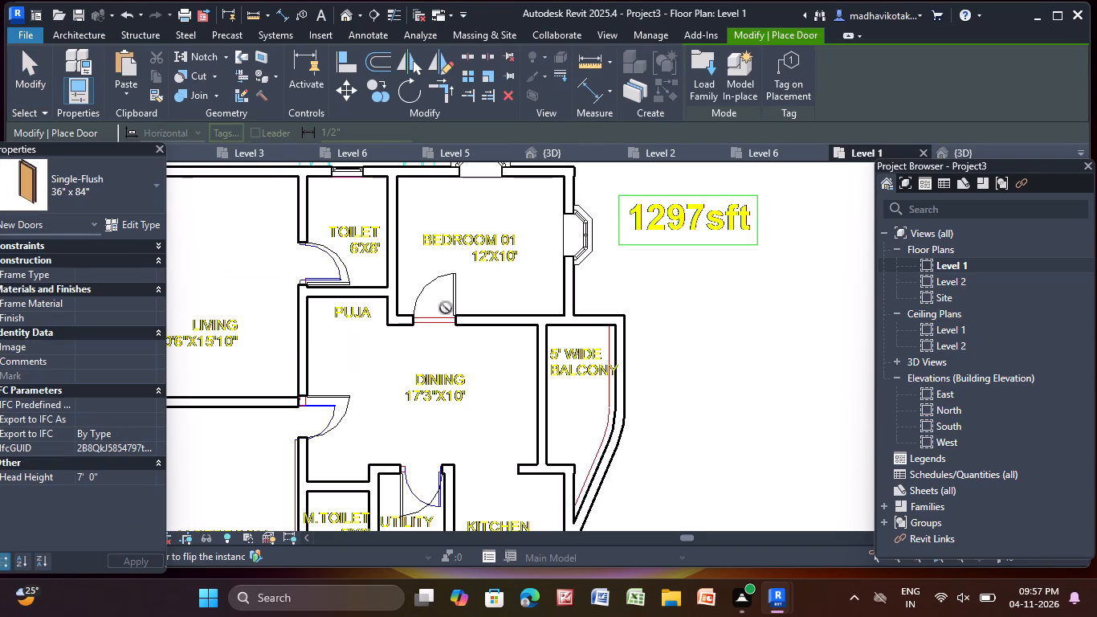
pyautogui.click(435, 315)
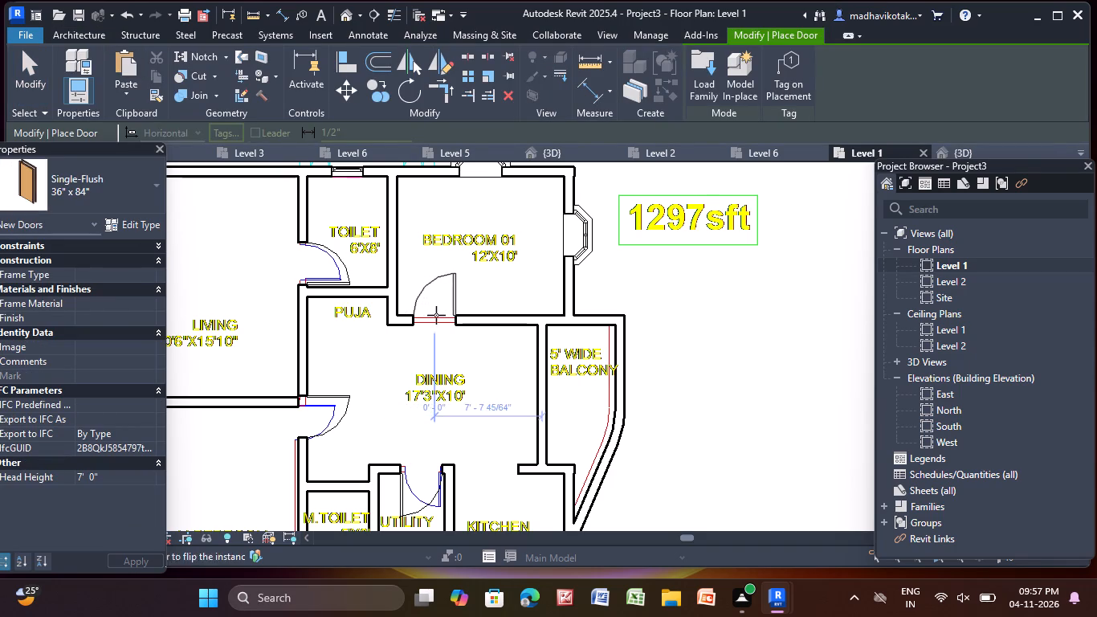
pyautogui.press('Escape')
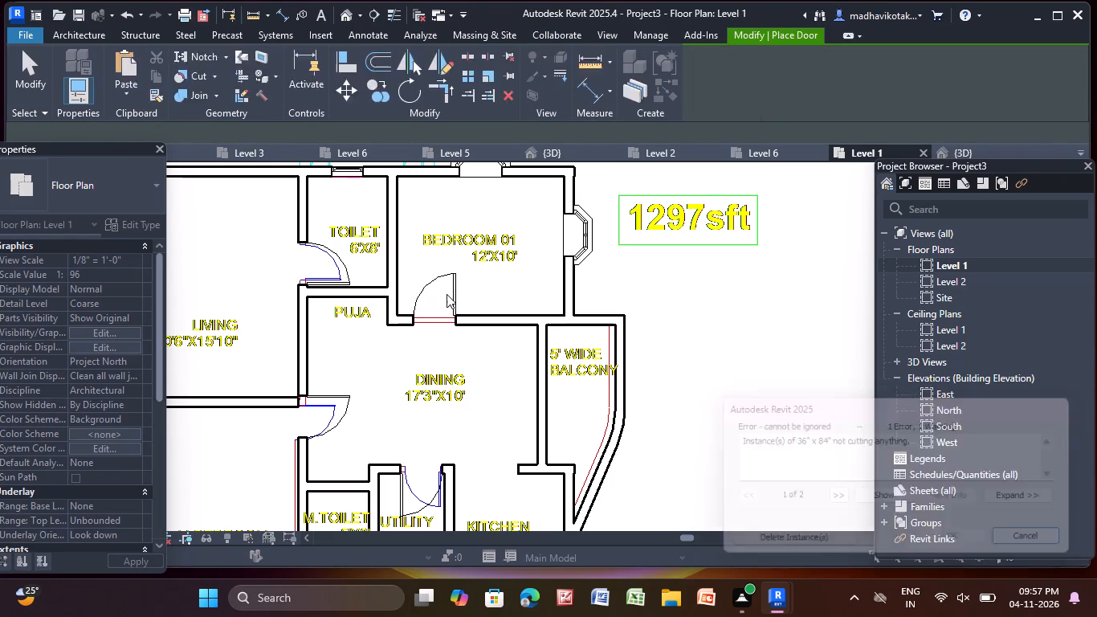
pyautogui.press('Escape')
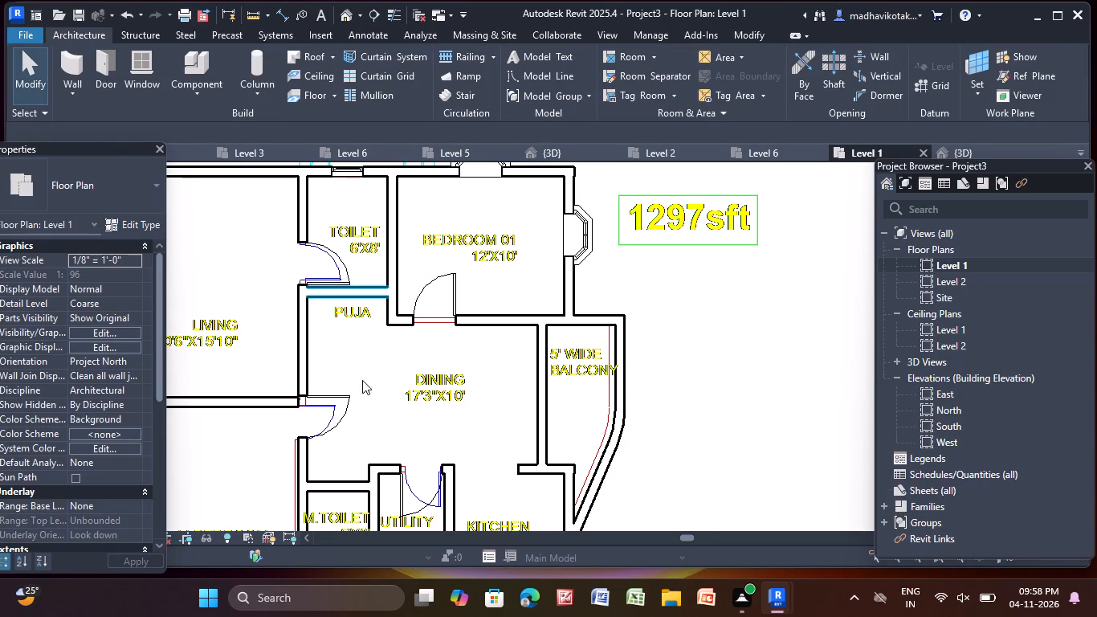
# Flip the Utility door's hinges to the Kitchen side to match the CAD plan.
pyautogui.scroll(-2, 357, 435)
pyautogui.scroll(7, 413, 539)
pyautogui.moveTo(402, 476); pyautogui.dragTo(402, 425, button='middle')
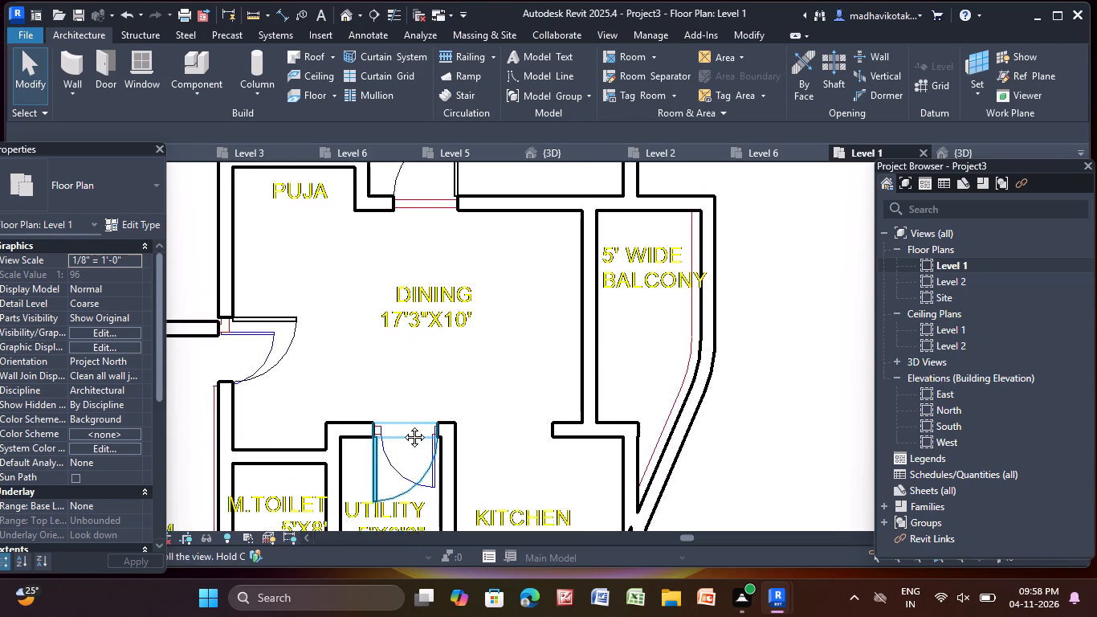
pyautogui.moveTo(402, 425); pyautogui.dragTo(391, 358, button='middle')
pyautogui.scroll(2, 391, 358)
pyautogui.click(370, 402)
pyautogui.scroll(5, 377, 394)
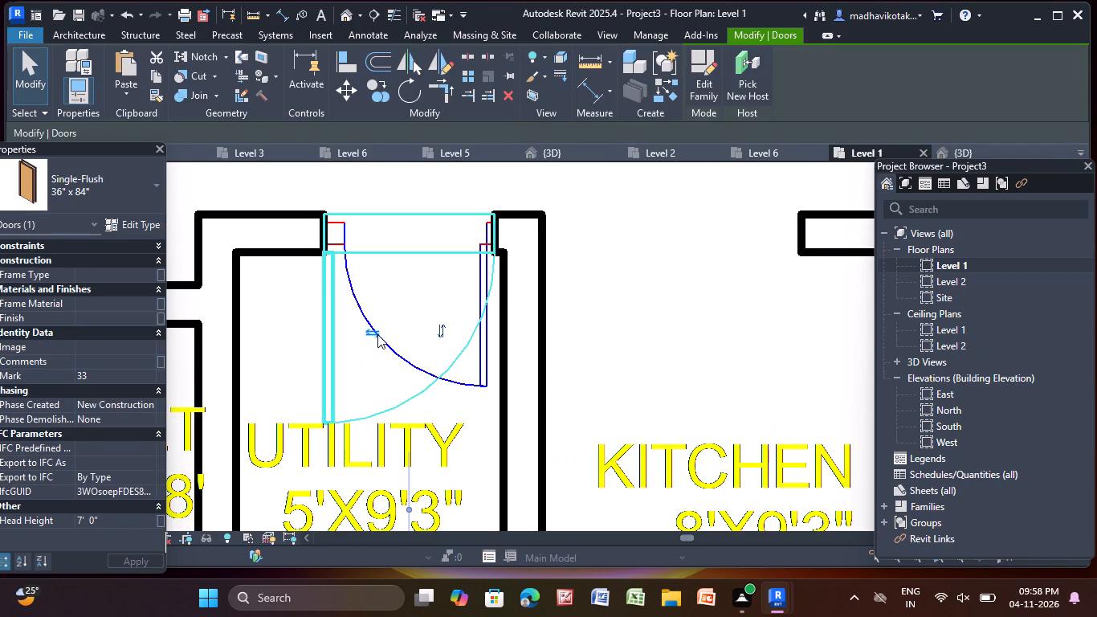
pyautogui.click(377, 334)
pyautogui.scroll(-11, 501, 303)
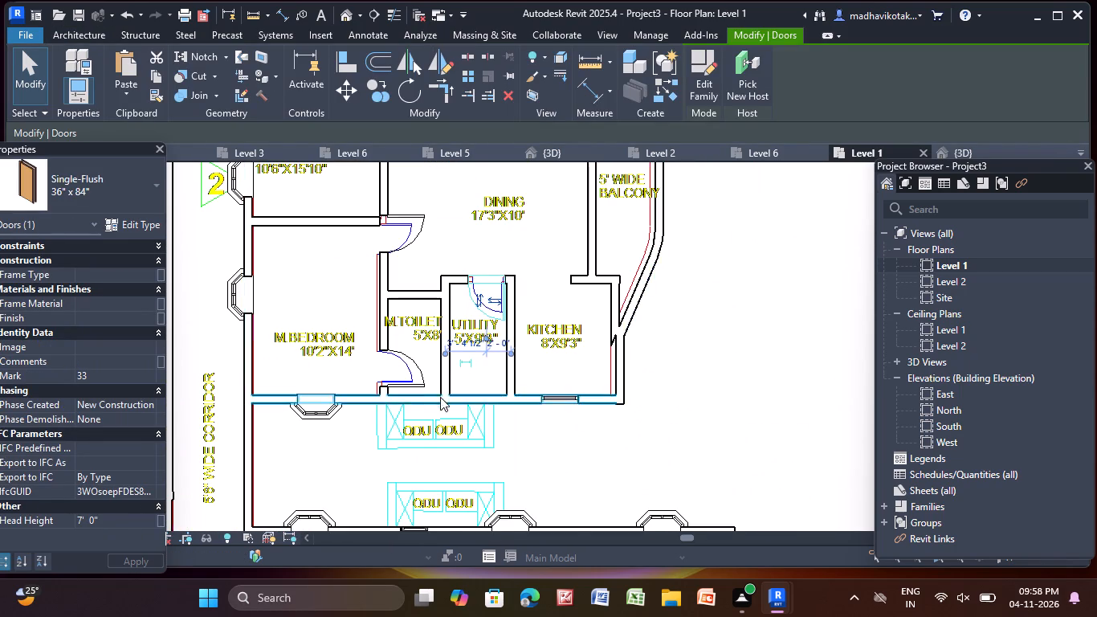
pyautogui.scroll(-3, 435, 300)
pyautogui.moveTo(435, 300); pyautogui.dragTo(435, 415, button='middle')
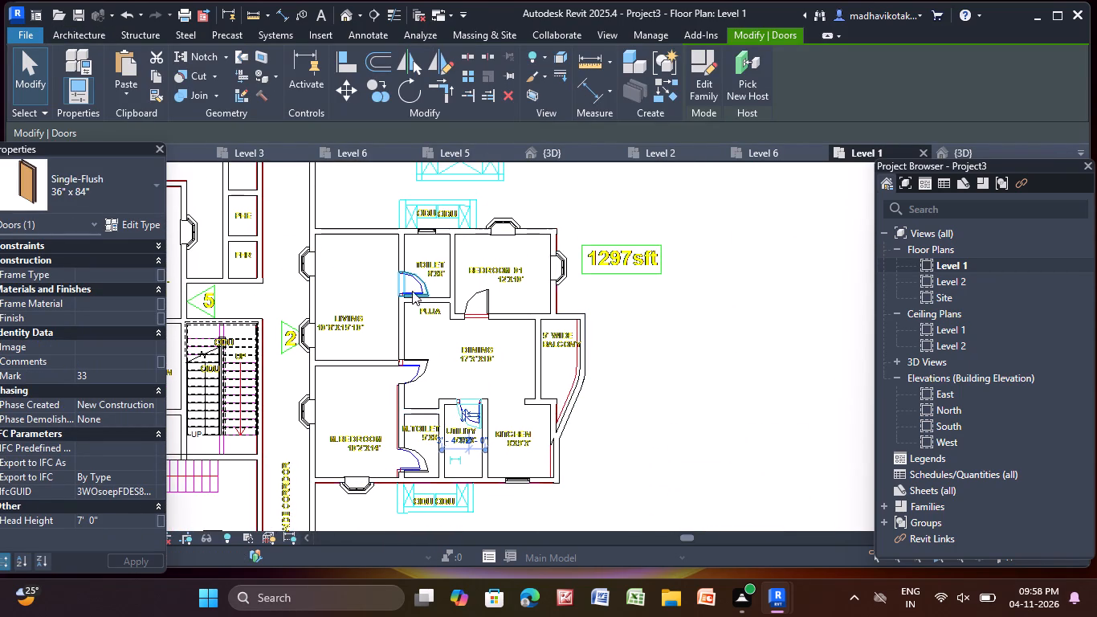
pyautogui.press('Escape')
# Place Single-Flush 36" x 84" doors for the Toilet, Bedroom 01, Study and Bedroom 02 of the 2090 sft flat.
pyautogui.scroll(-1, 423, 288)
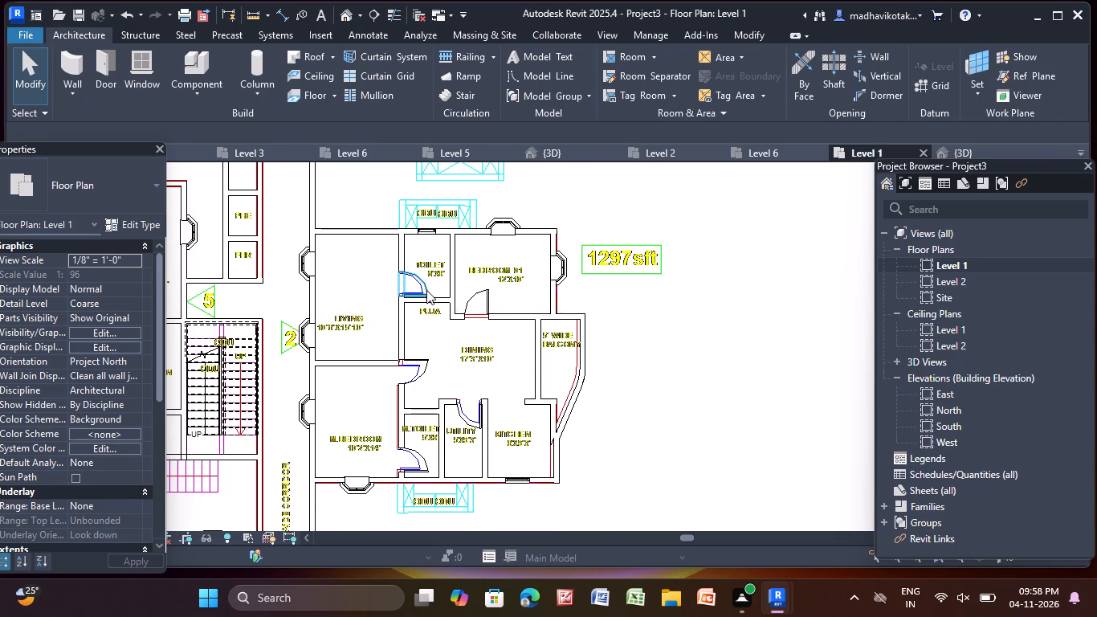
pyautogui.scroll(-3, 470, 329)
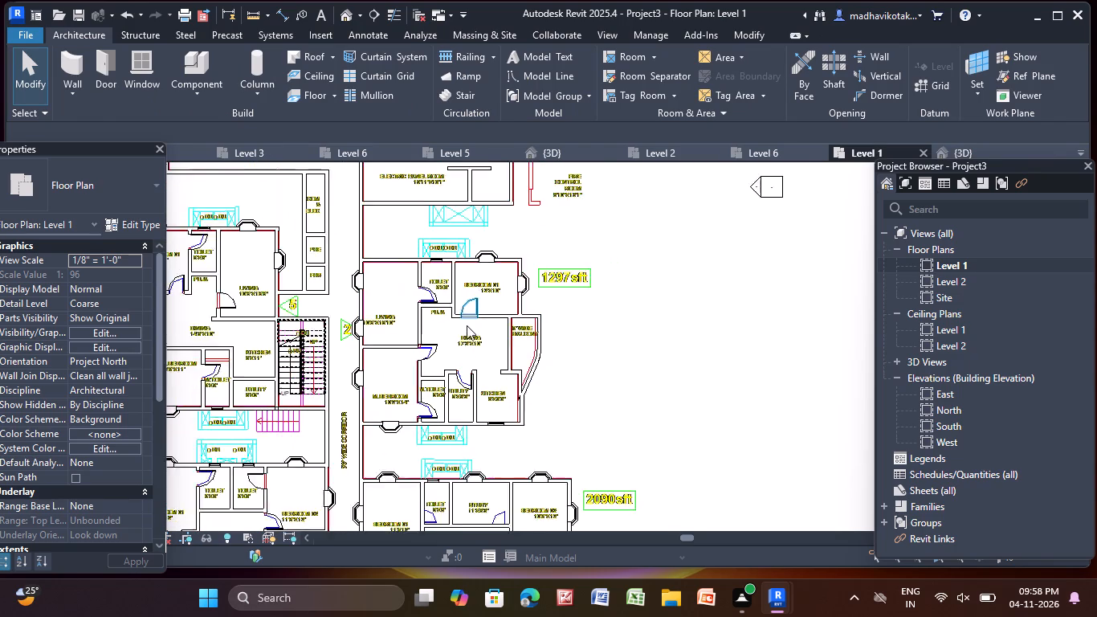
pyautogui.moveTo(467, 416); pyautogui.dragTo(460, 284, button='middle')
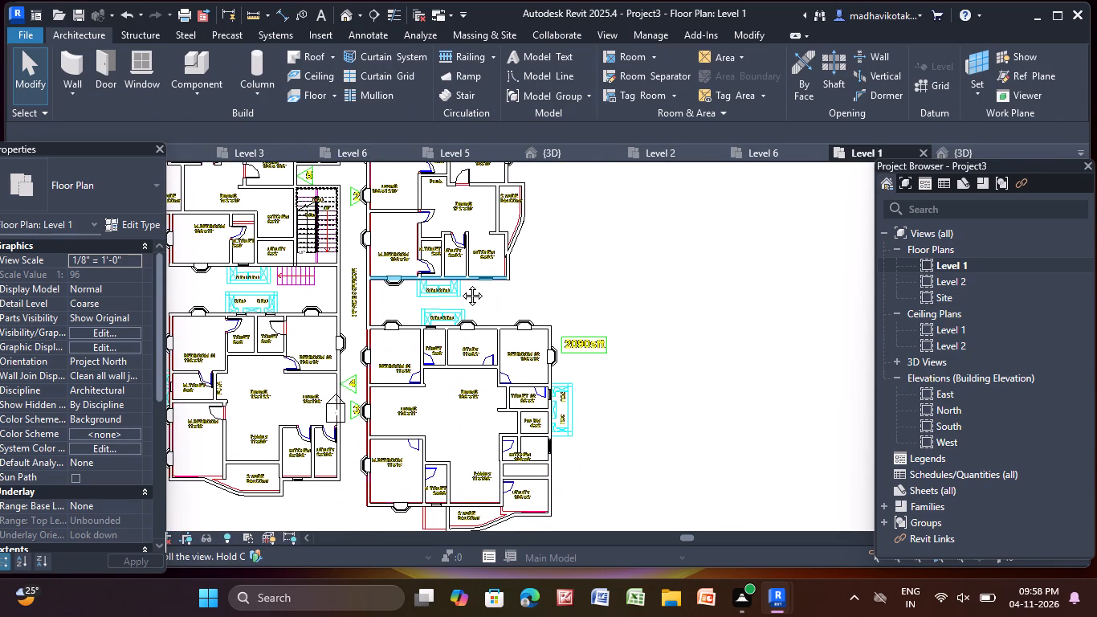
pyautogui.moveTo(460, 284); pyautogui.dragTo(402, 345, button='middle')
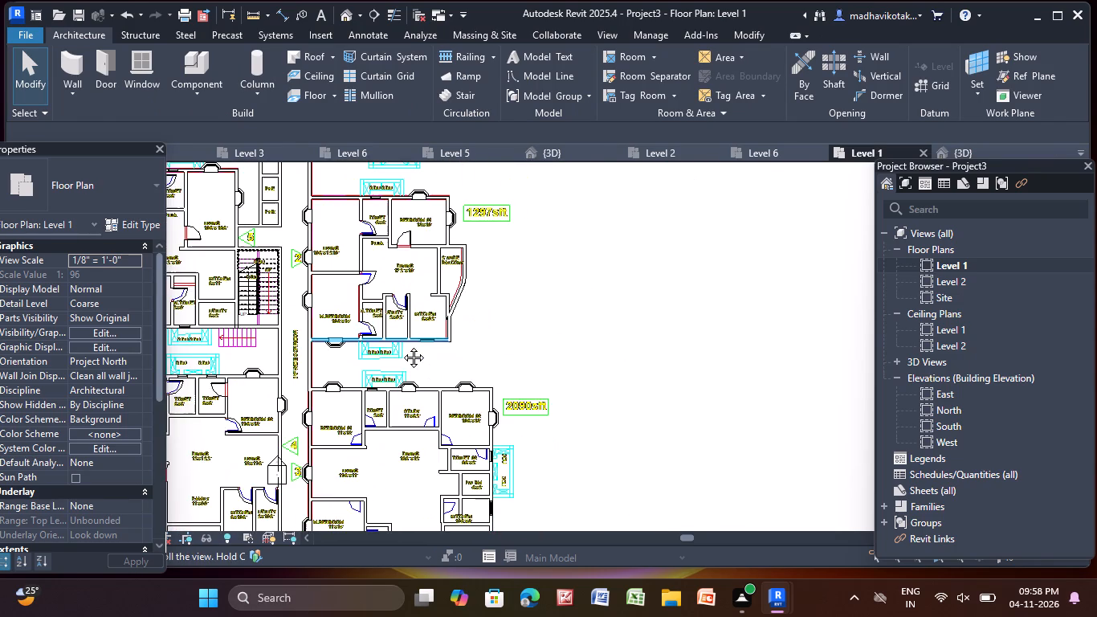
pyautogui.moveTo(402, 345); pyautogui.dragTo(421, 300, button='middle')
pyautogui.scroll(4, 394, 402)
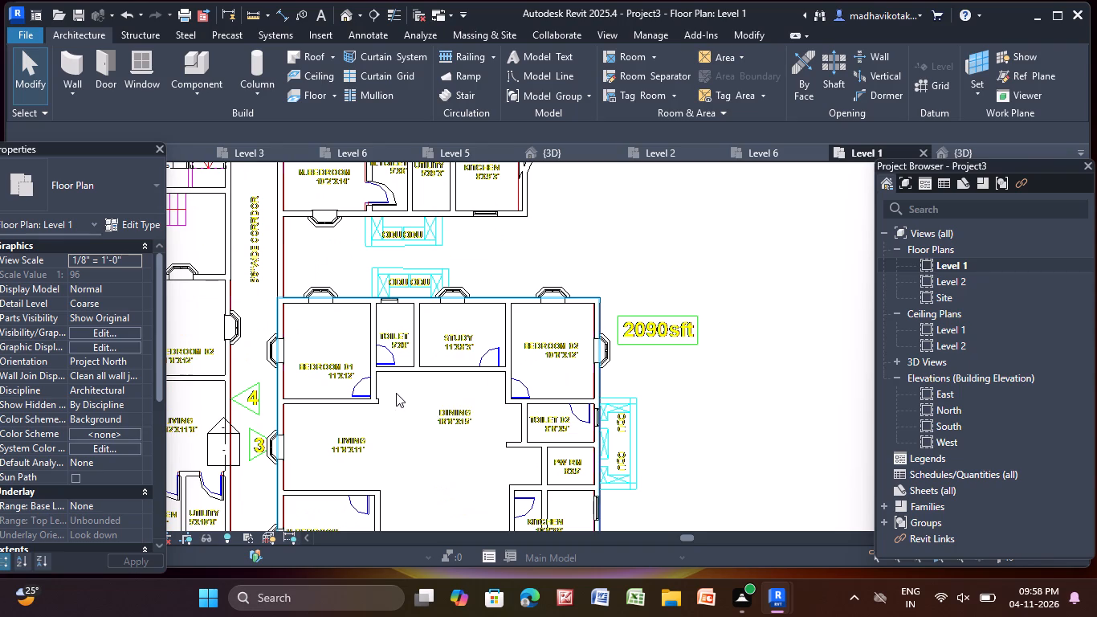
pyautogui.moveTo(402, 376); pyautogui.dragTo(432, 311, button='middle')
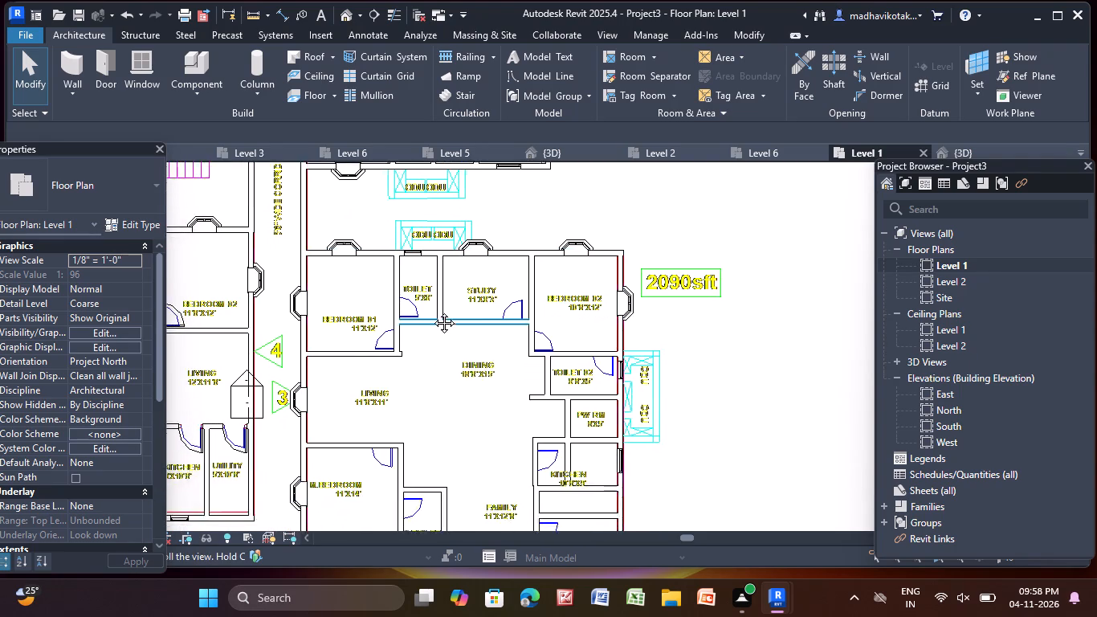
pyautogui.moveTo(432, 311); pyautogui.dragTo(467, 231, button='middle')
pyautogui.scroll(-1, 465, 241)
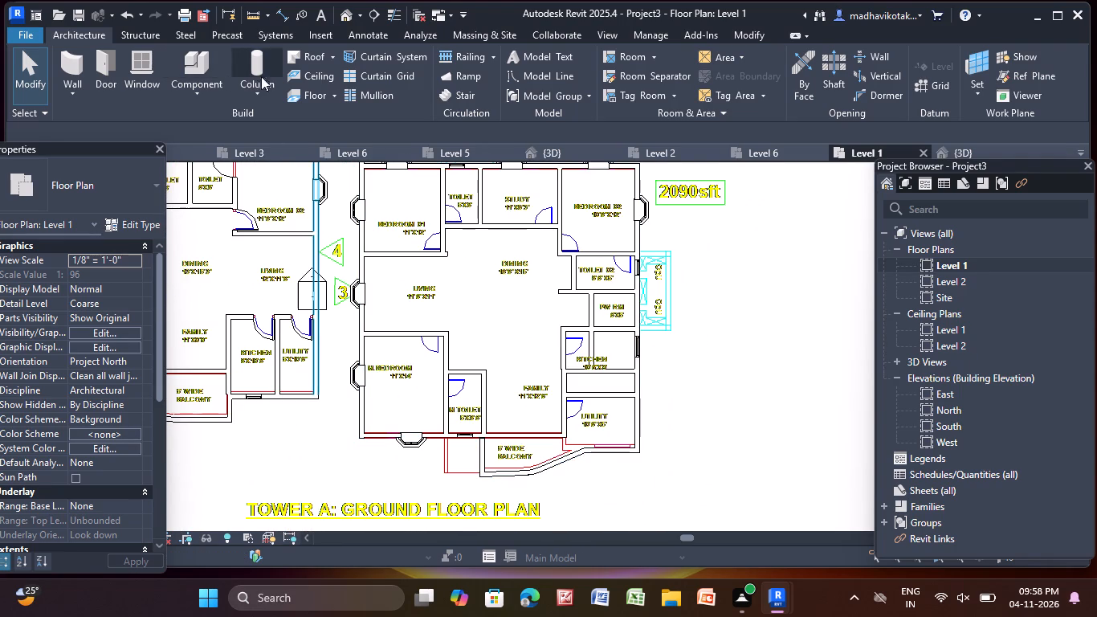
pyautogui.click(96, 59)
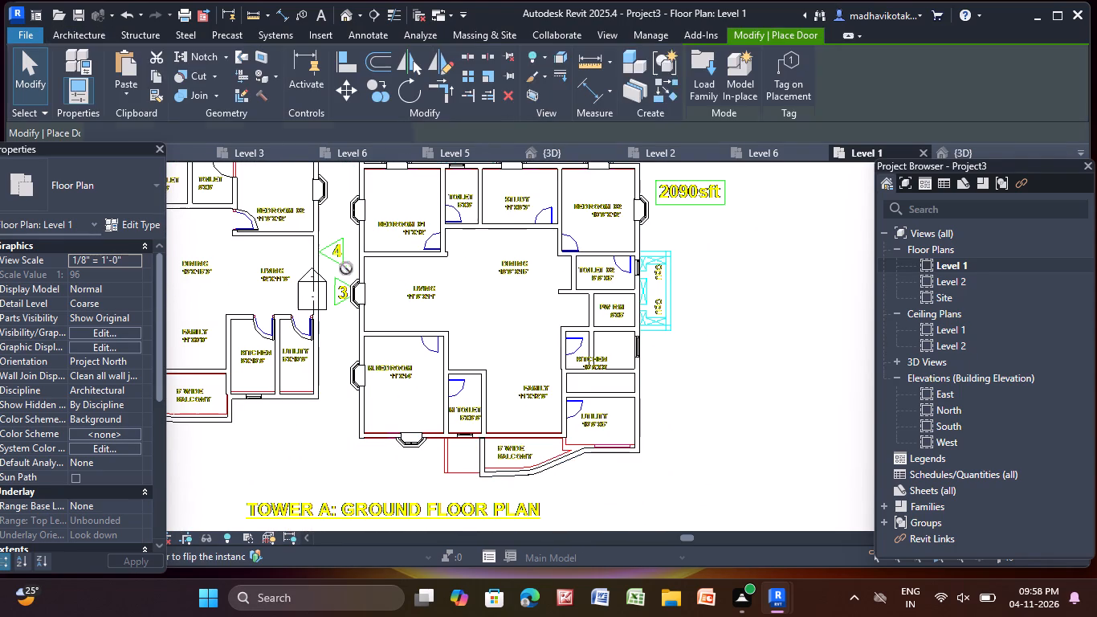
pyautogui.scroll(6, 447, 224)
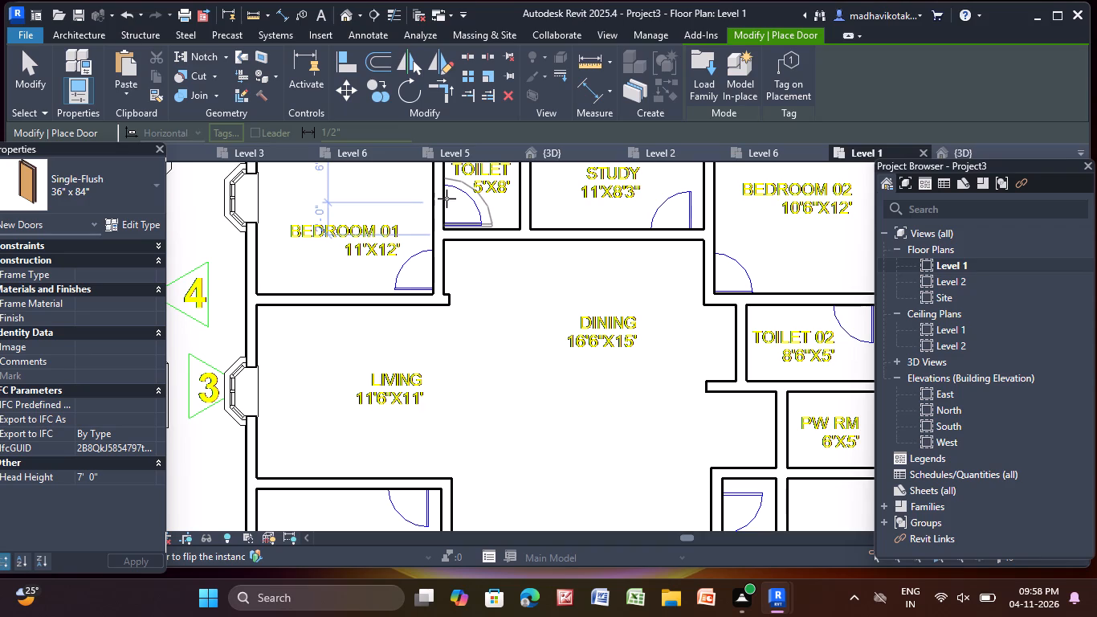
pyautogui.click(447, 194)
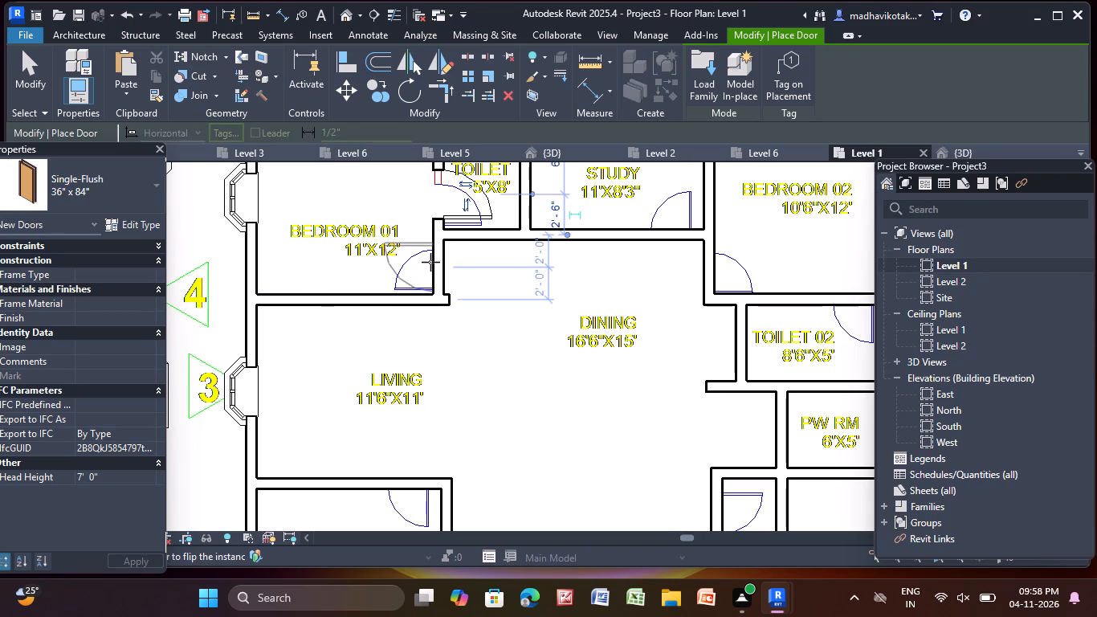
pyautogui.click(430, 262)
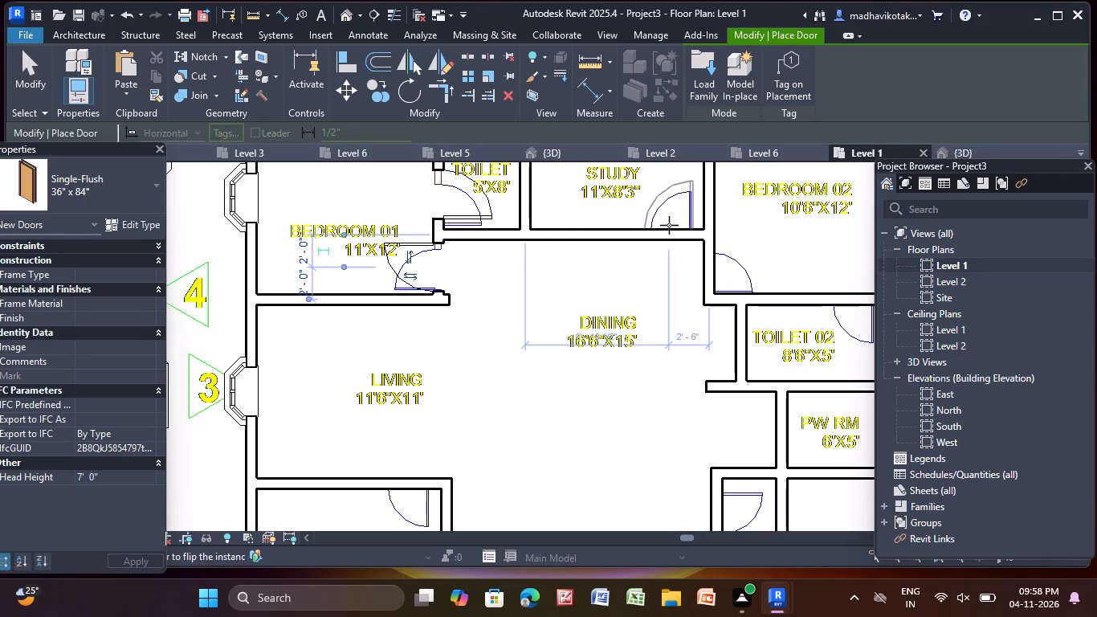
pyautogui.click(669, 224)
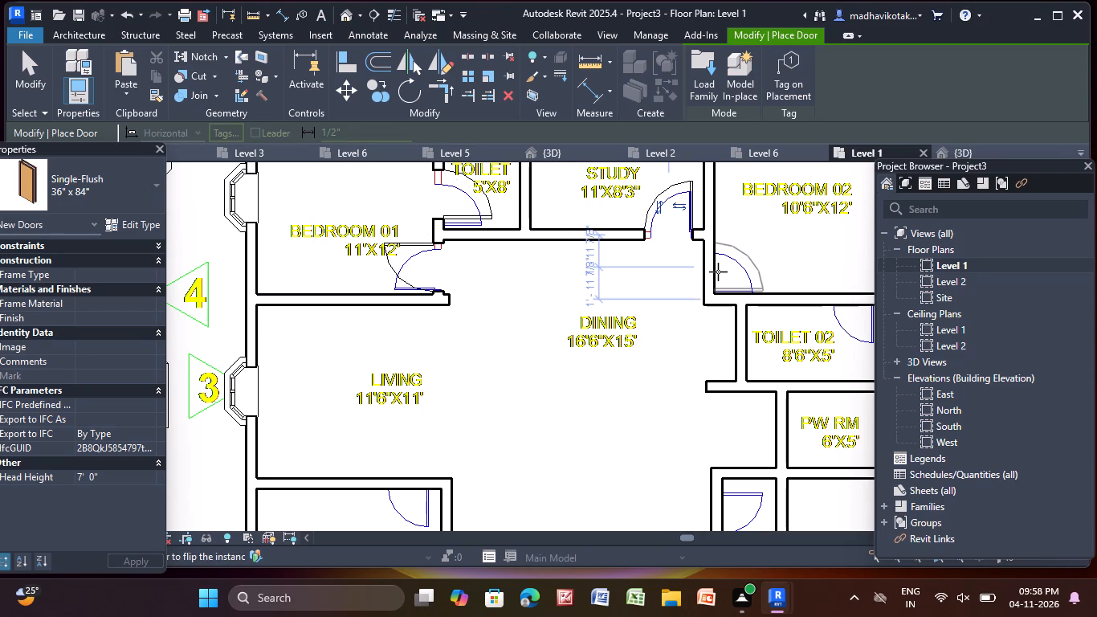
pyautogui.click(718, 272)
# Place Single-Flush 36" x 84" doors for the M.Bedroom and M Toilet of the 2090 sft flat over the CAD doors.
pyautogui.moveTo(406, 450); pyautogui.dragTo(375, 268, button='middle')
pyautogui.click(373, 310)
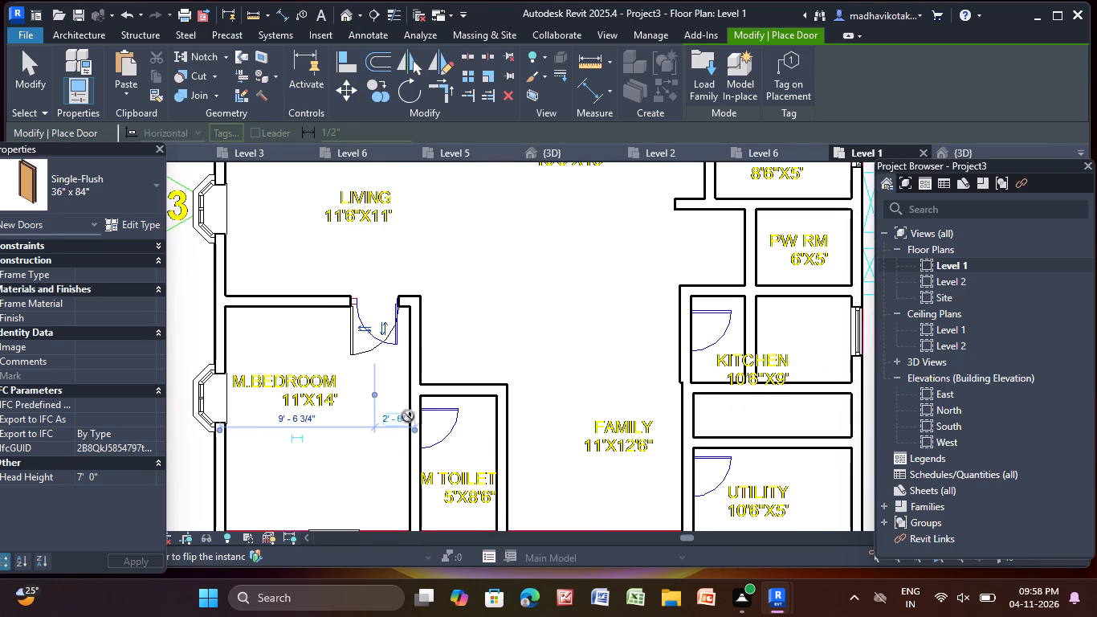
pyautogui.moveTo(425, 421); pyautogui.dragTo(410, 331, button='middle')
pyautogui.scroll(2, 410, 332)
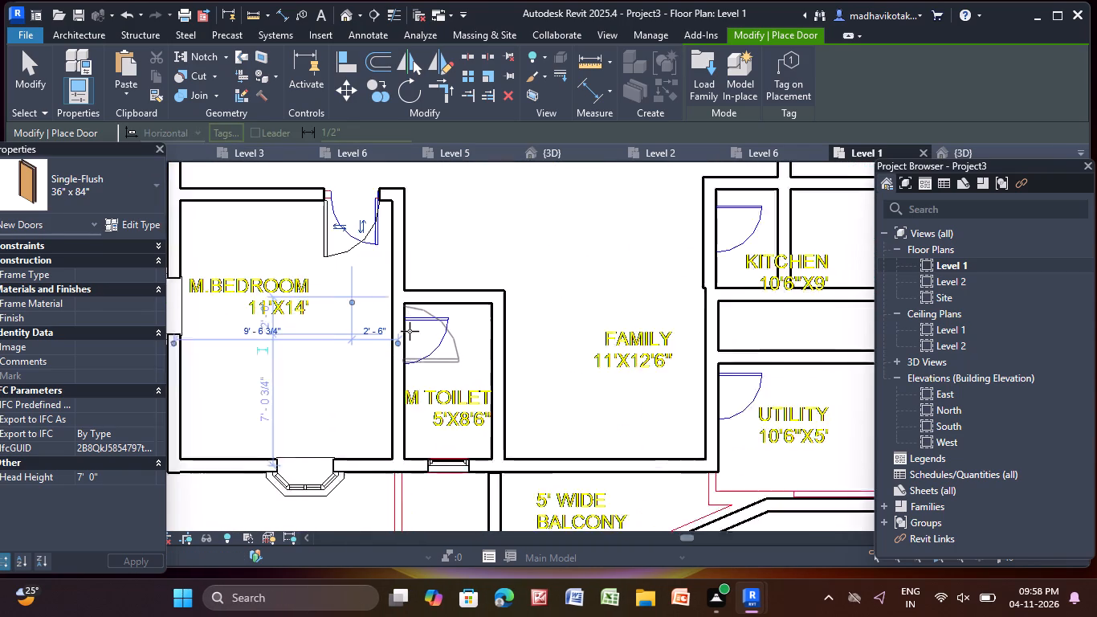
pyautogui.click(403, 349)
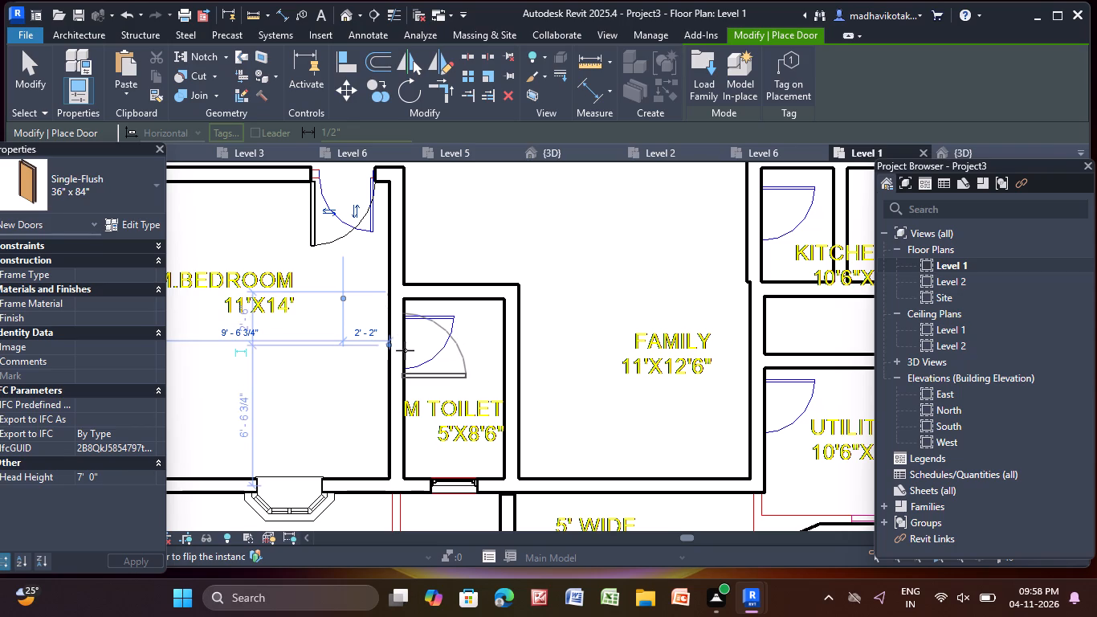
pyautogui.click(405, 350)
# Place Single-Flush 36" x 84" doors for the Utility, Kitchen and Toilet 02 of the 2090 sft flat.
pyautogui.scroll(-4, 412, 341)
pyautogui.moveTo(412, 341); pyautogui.dragTo(253, 269, button='middle')
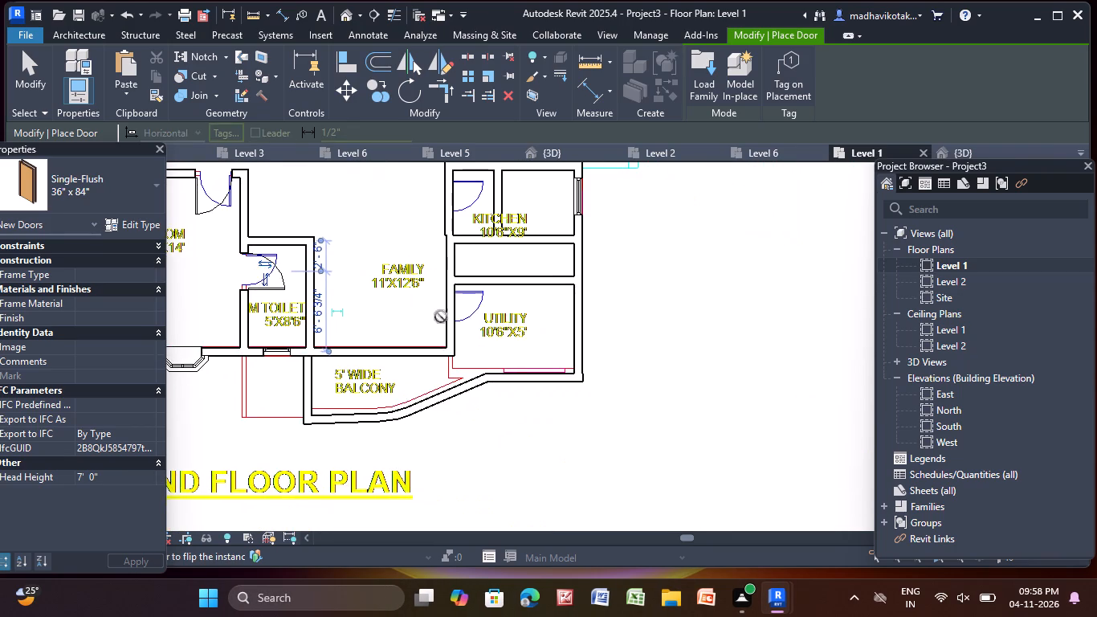
pyautogui.scroll(4, 443, 317)
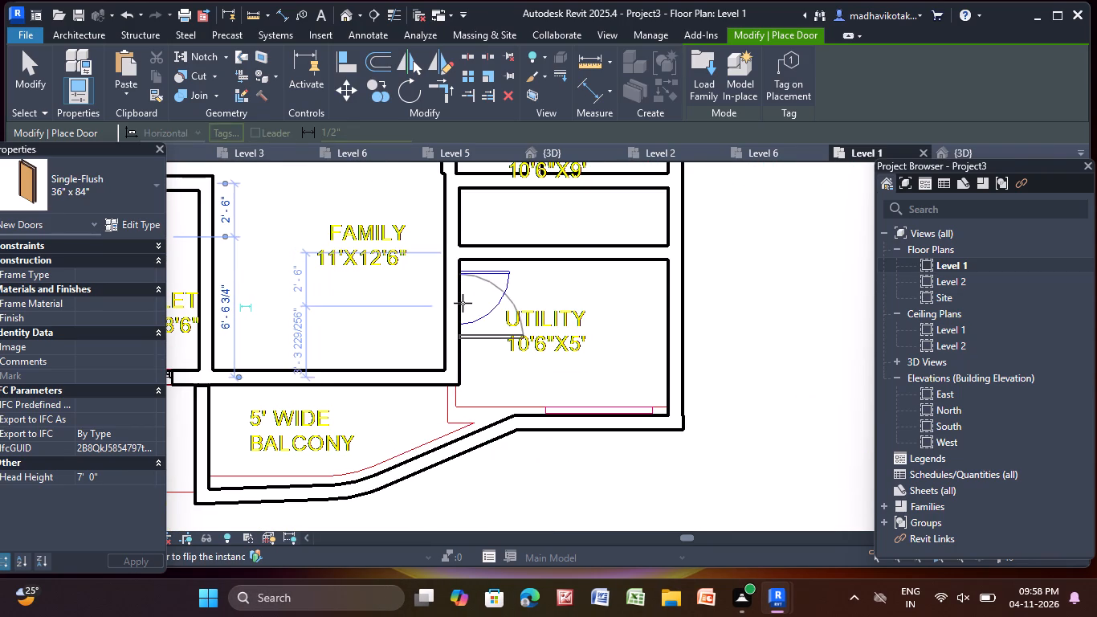
pyautogui.click(463, 303)
pyautogui.moveTo(463, 302); pyautogui.dragTo(441, 447, button='middle')
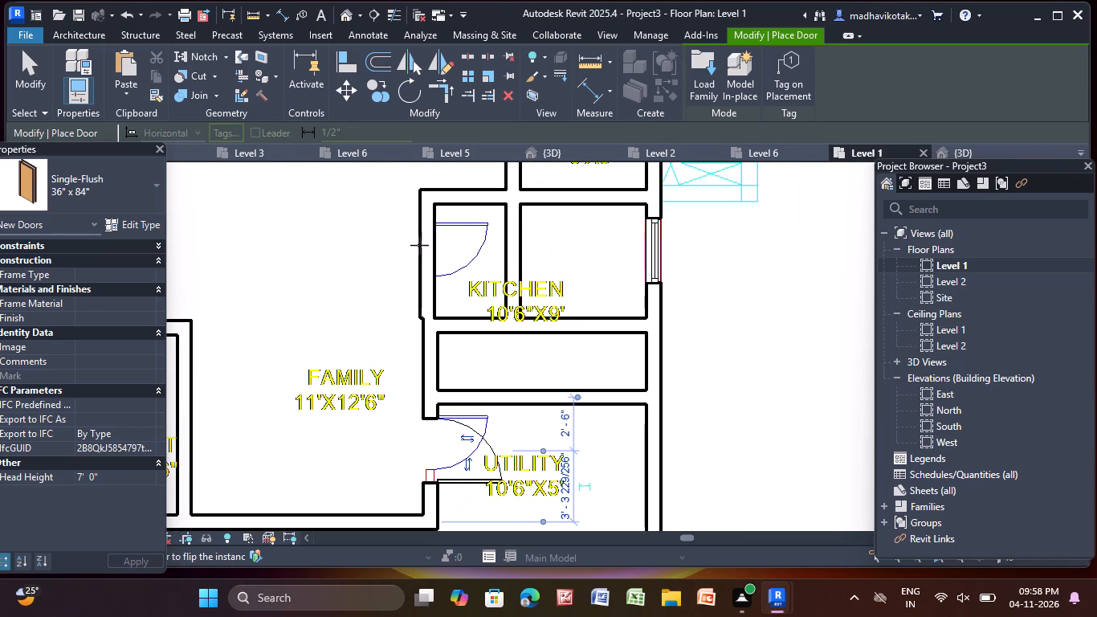
pyautogui.click(431, 251)
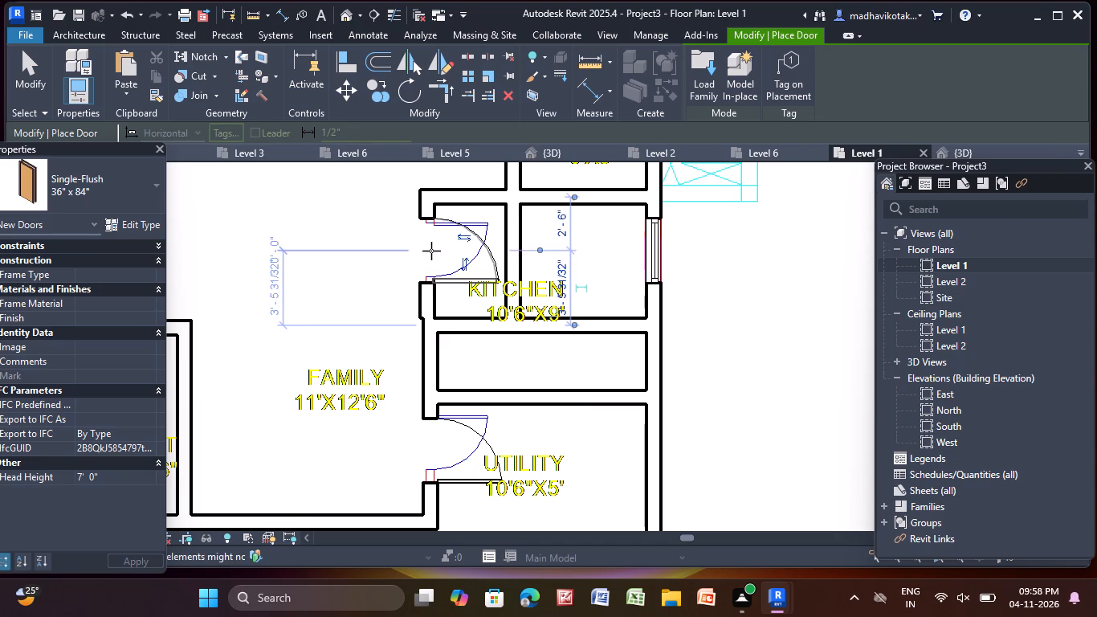
pyautogui.moveTo(431, 254); pyautogui.dragTo(424, 479, button='middle')
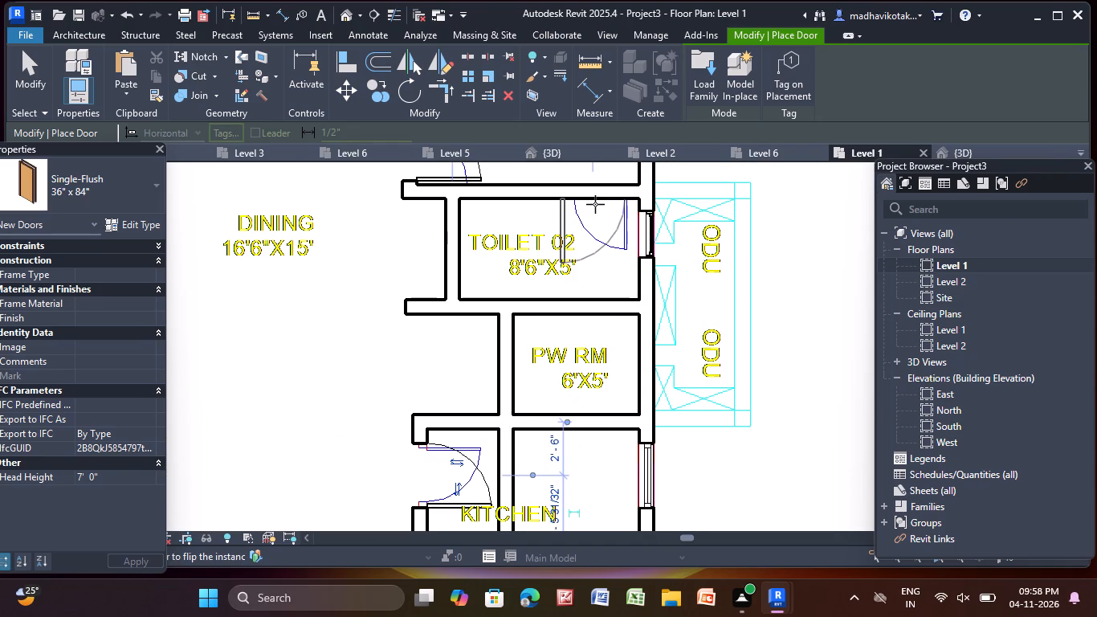
pyautogui.click(595, 203)
pyautogui.moveTo(592, 208); pyautogui.dragTo(589, 382, button='middle')
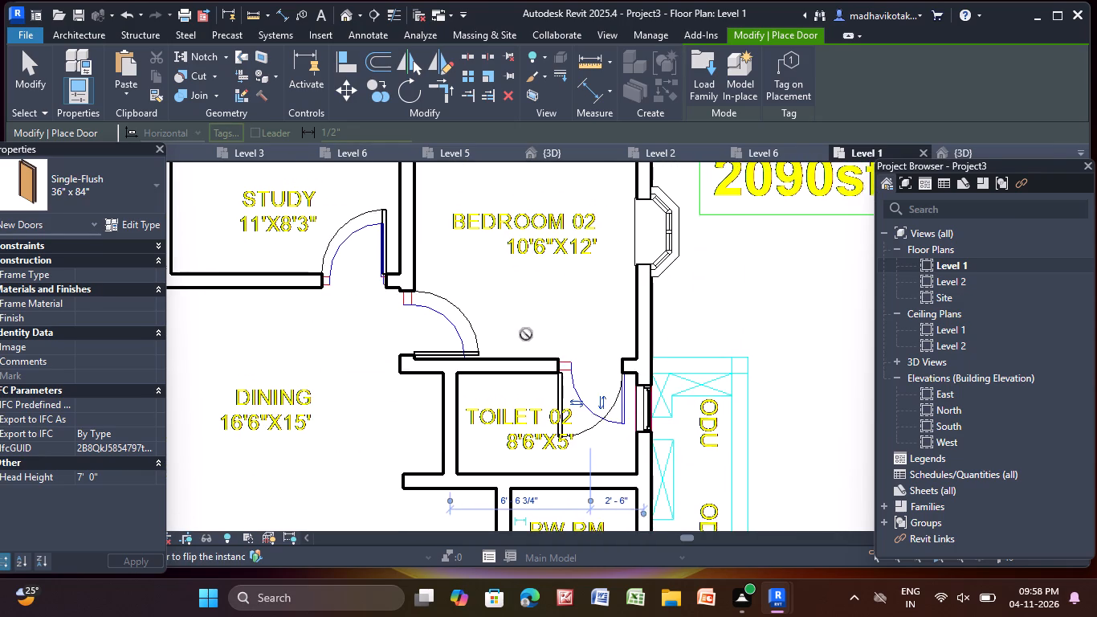
pyautogui.scroll(-5, 526, 334)
pyautogui.press('Escape')
pyautogui.press('Escape')
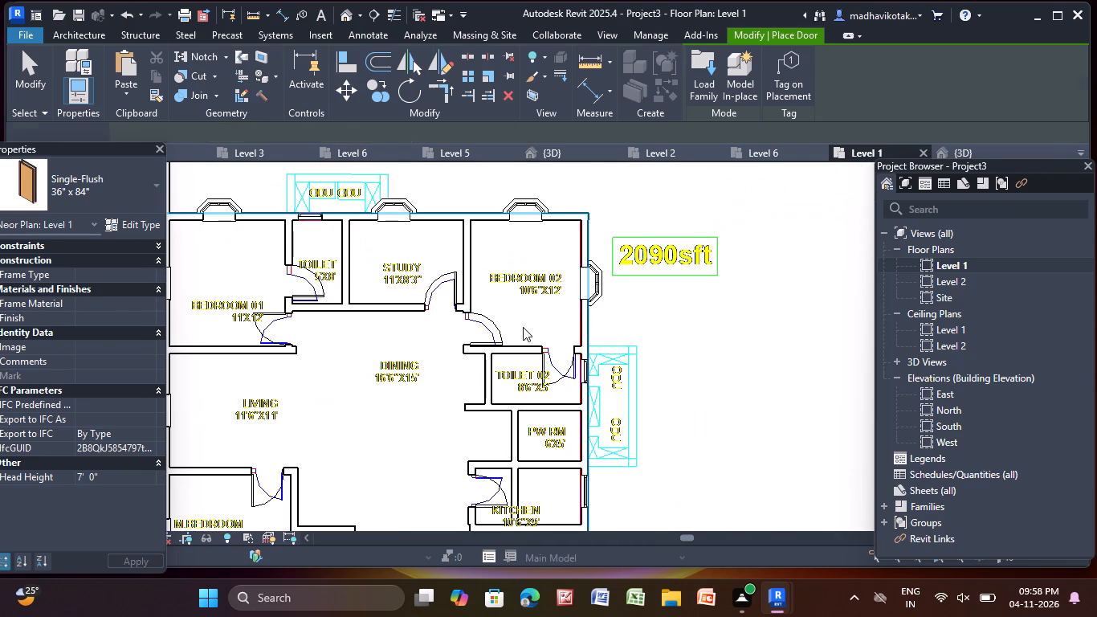
pyautogui.press('Escape')
# Flip the Bedroom 01 door's hinges to the Living side to match the CAD plan.
pyautogui.scroll(1, 265, 334)
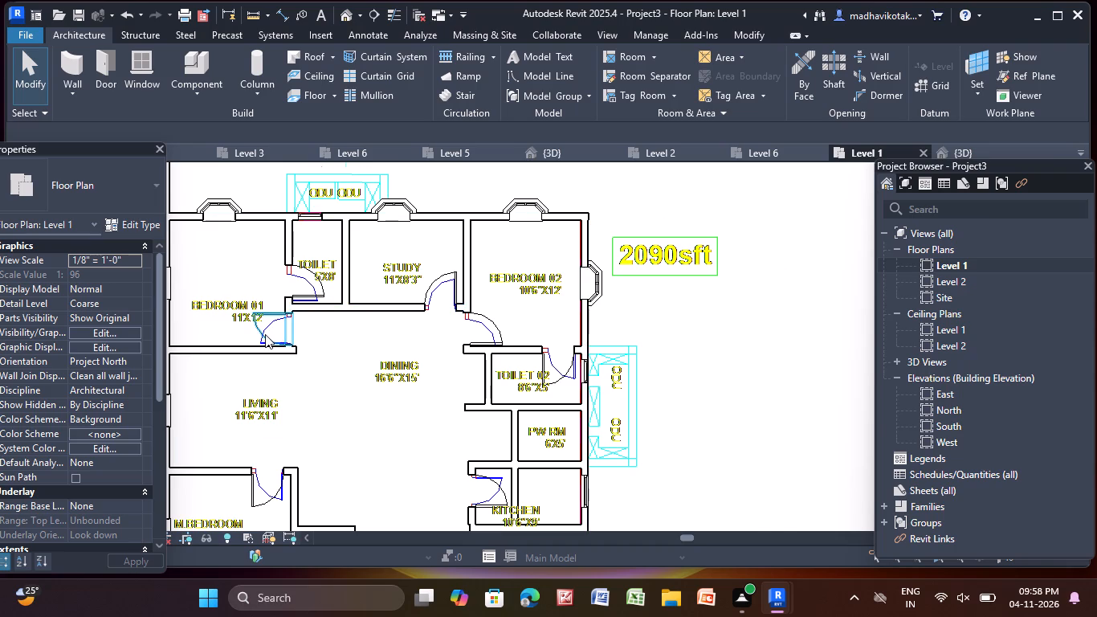
pyautogui.scroll(3, 265, 334)
pyautogui.click(273, 301)
pyautogui.scroll(3, 280, 326)
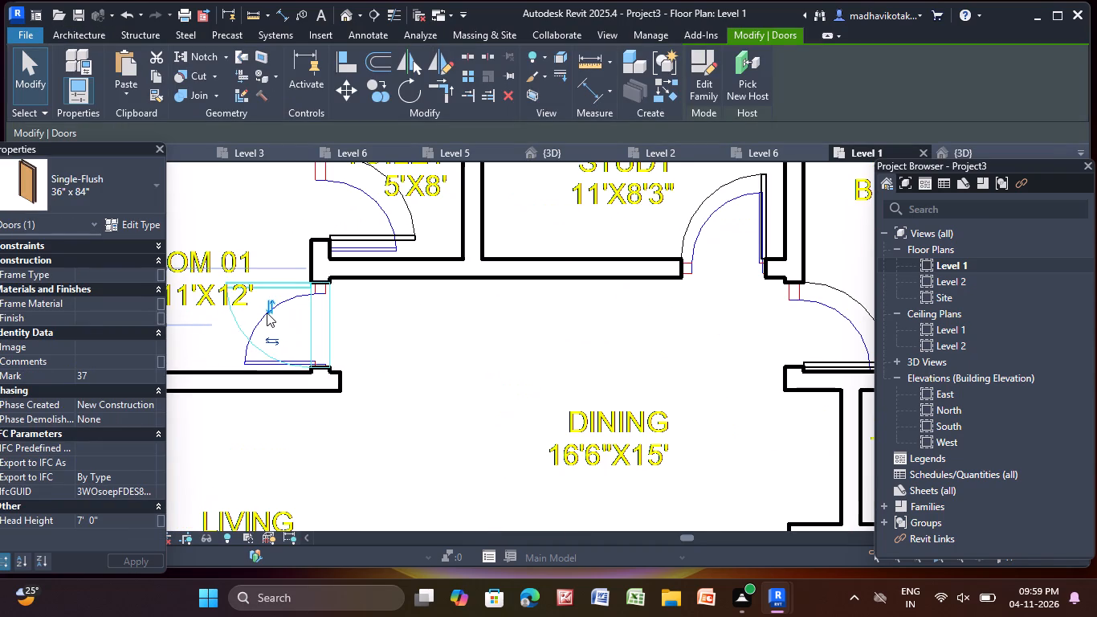
pyautogui.click(267, 313)
pyautogui.scroll(-4, 363, 387)
pyautogui.moveTo(363, 388); pyautogui.dragTo(431, 187, button='middle')
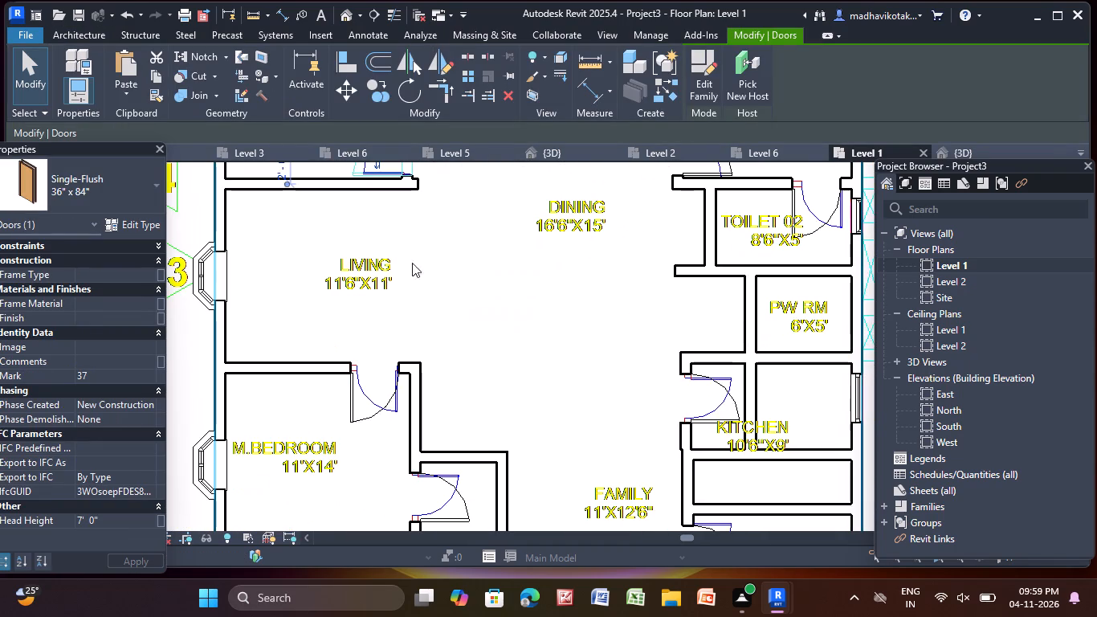
pyautogui.press('Escape')
# Flip the M.Bedroom door's hinges to the M Toilet side to match the CAD plan.
pyautogui.click(358, 423)
pyautogui.scroll(5, 356, 420)
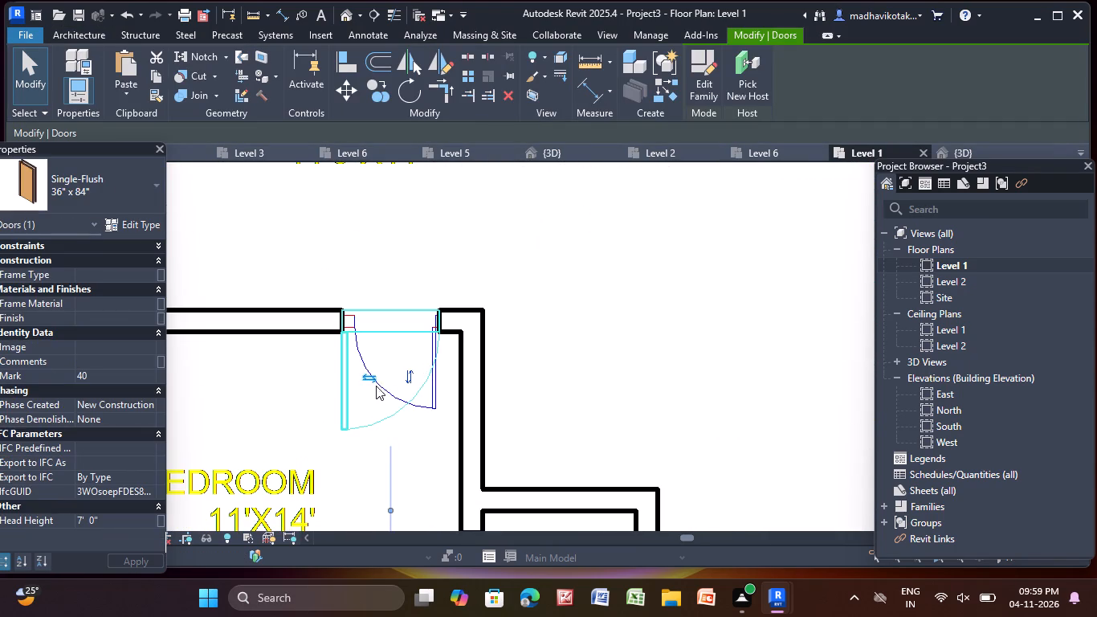
pyautogui.click(375, 381)
pyautogui.press('Escape')
# Flip the M Toilet door's hinges to the side away from the toilet's window, matching the CAD plan.
pyautogui.scroll(-5, 377, 387)
pyautogui.moveTo(380, 402); pyautogui.dragTo(382, 256, button='middle')
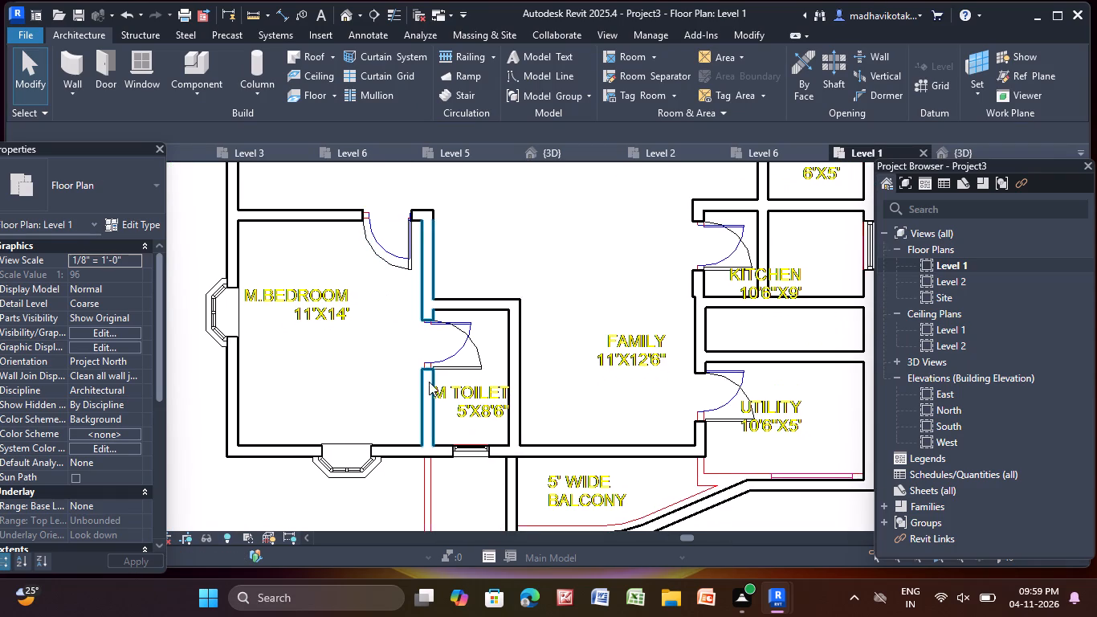
pyautogui.click(465, 367)
pyautogui.scroll(4, 458, 366)
pyautogui.click(457, 341)
pyautogui.press('Escape')
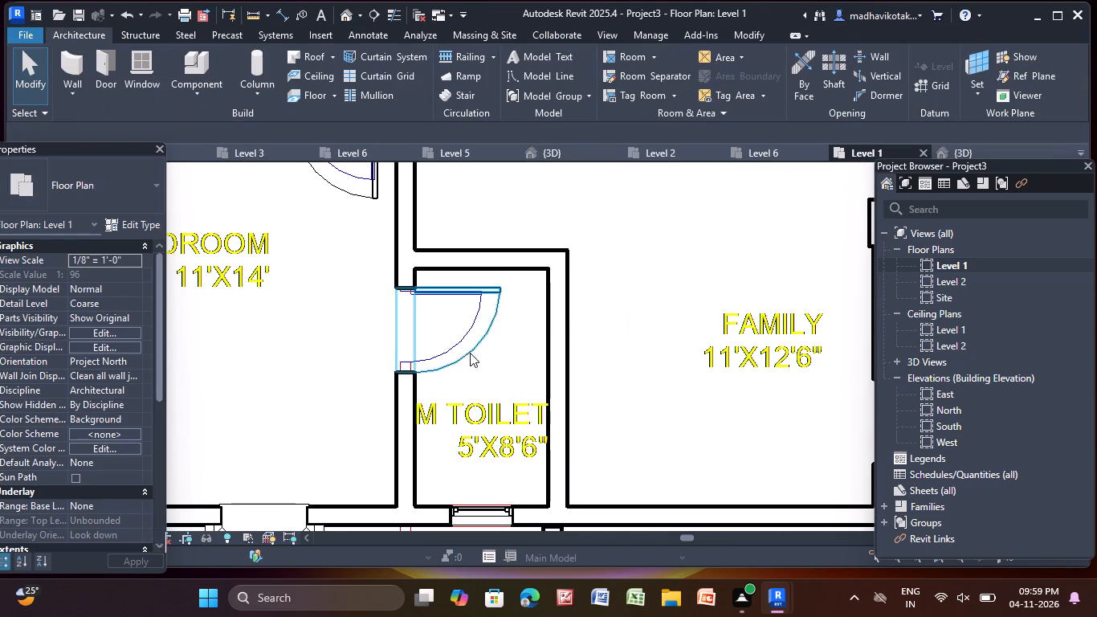
# Flip the Utility door's hinges to the Kitchen side to match the CAD plan.
pyautogui.scroll(-4, 473, 383)
pyautogui.moveTo(458, 365); pyautogui.dragTo(312, 341, button='middle')
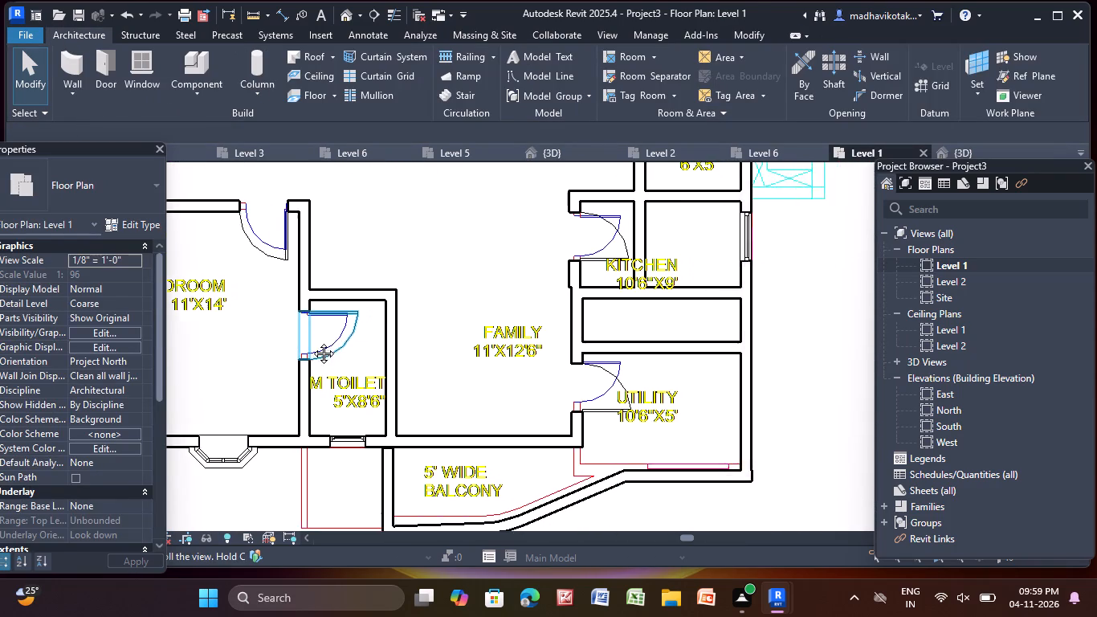
pyautogui.moveTo(312, 341); pyautogui.dragTo(296, 340, button='middle')
pyautogui.scroll(-1, 296, 340)
pyautogui.click(548, 397)
pyautogui.scroll(3, 548, 397)
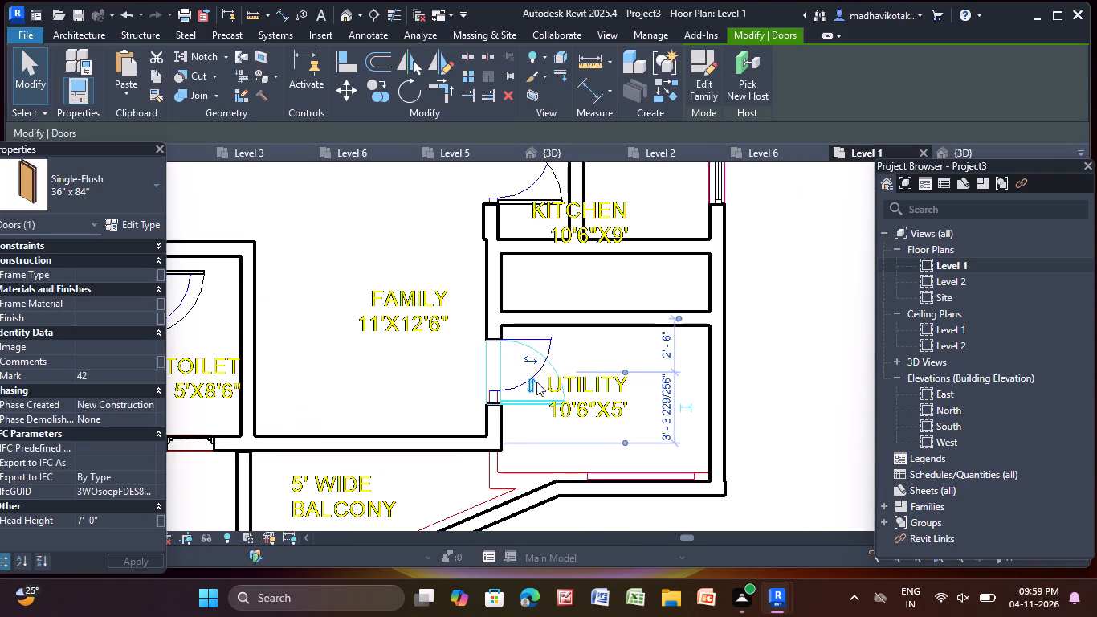
pyautogui.click(534, 382)
pyautogui.press('Escape')
# Flip the Kitchen door's hinges to the PW RM side to match the CAD plan.
pyautogui.scroll(-1, 520, 361)
pyautogui.moveTo(520, 361); pyautogui.dragTo(521, 494, button='middle')
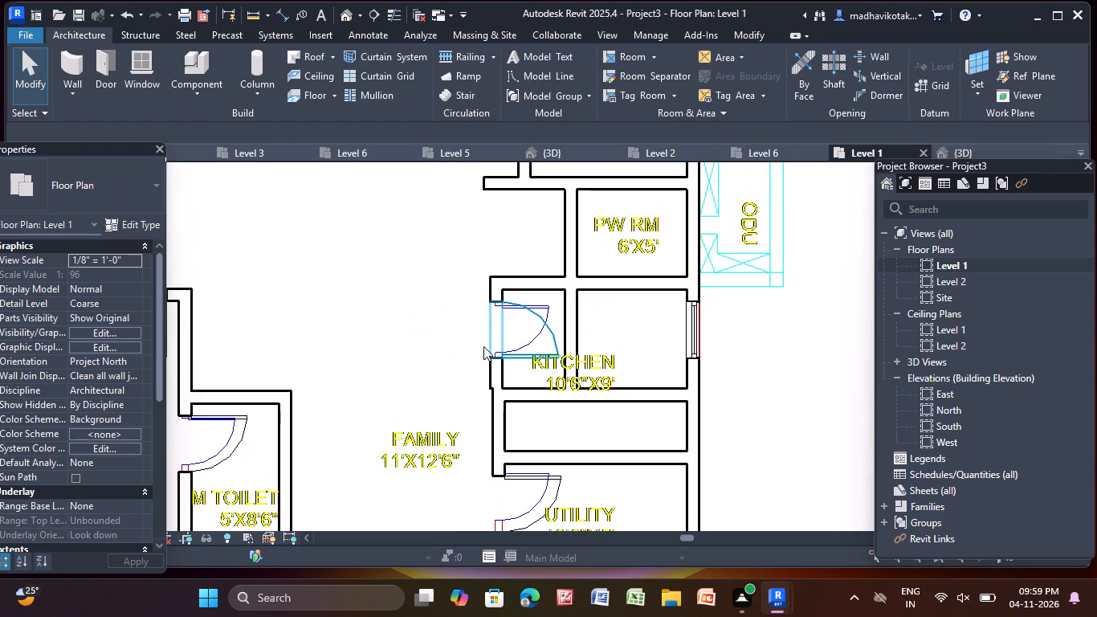
pyautogui.scroll(2, 491, 335)
pyautogui.click(550, 364)
pyautogui.scroll(4, 550, 362)
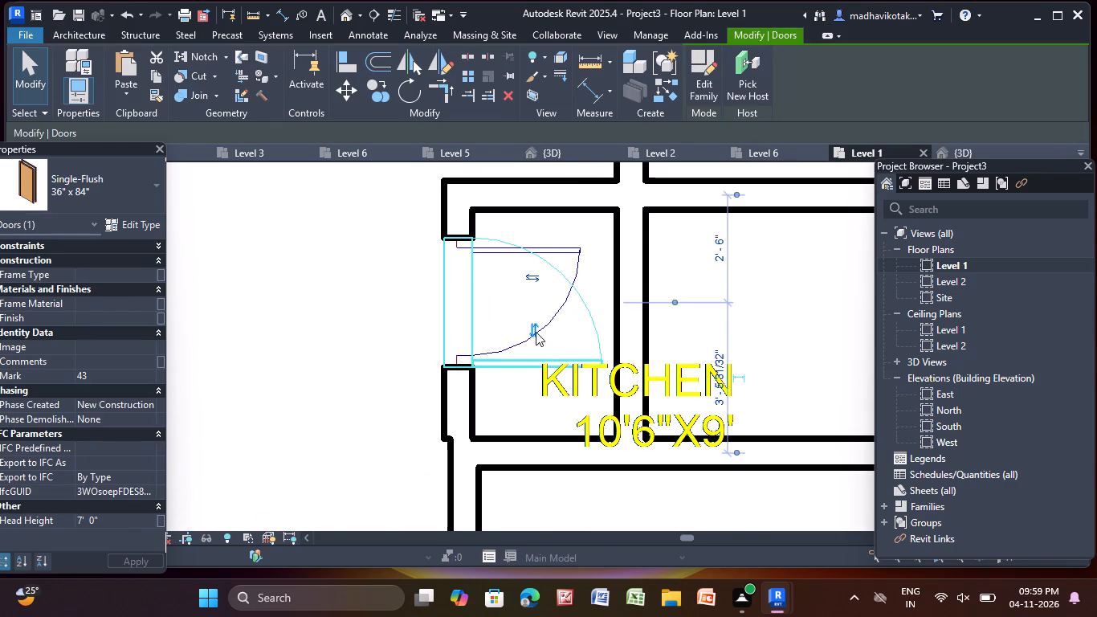
pyautogui.click(536, 332)
pyautogui.press('Escape')
# Flip the Toilet 02 door's hinges to the outer wall beside the ODU ledge to match the CAD plan.
pyautogui.scroll(-8, 536, 332)
pyautogui.moveTo(540, 340); pyautogui.dragTo(548, 552, button='middle')
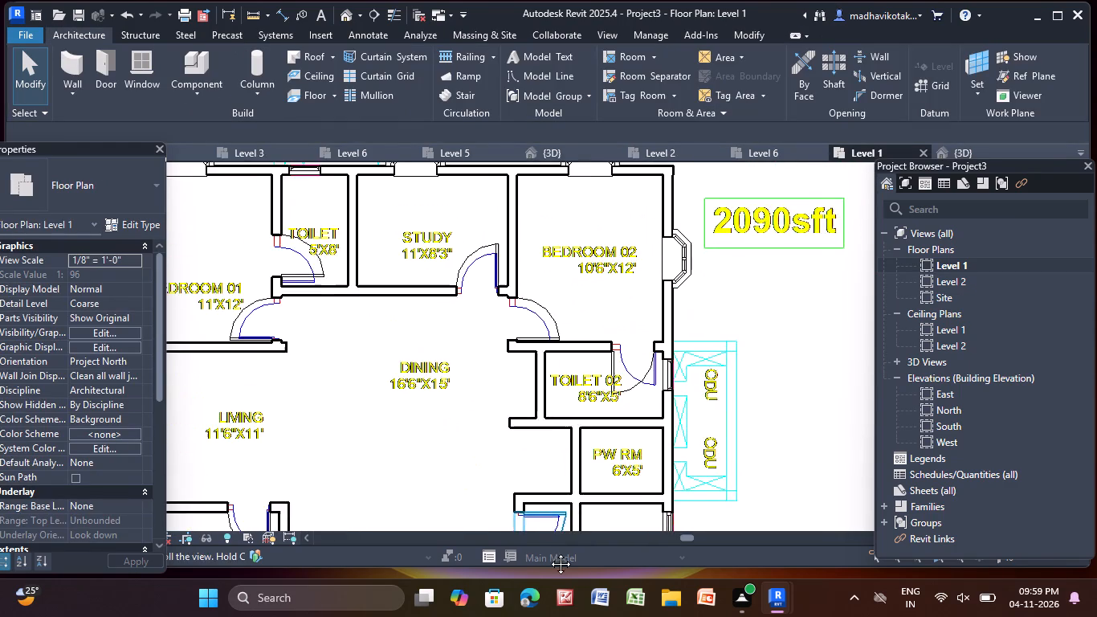
pyautogui.moveTo(548, 552); pyautogui.dragTo(549, 551, button='middle')
pyautogui.scroll(5, 621, 355)
pyautogui.click(608, 378)
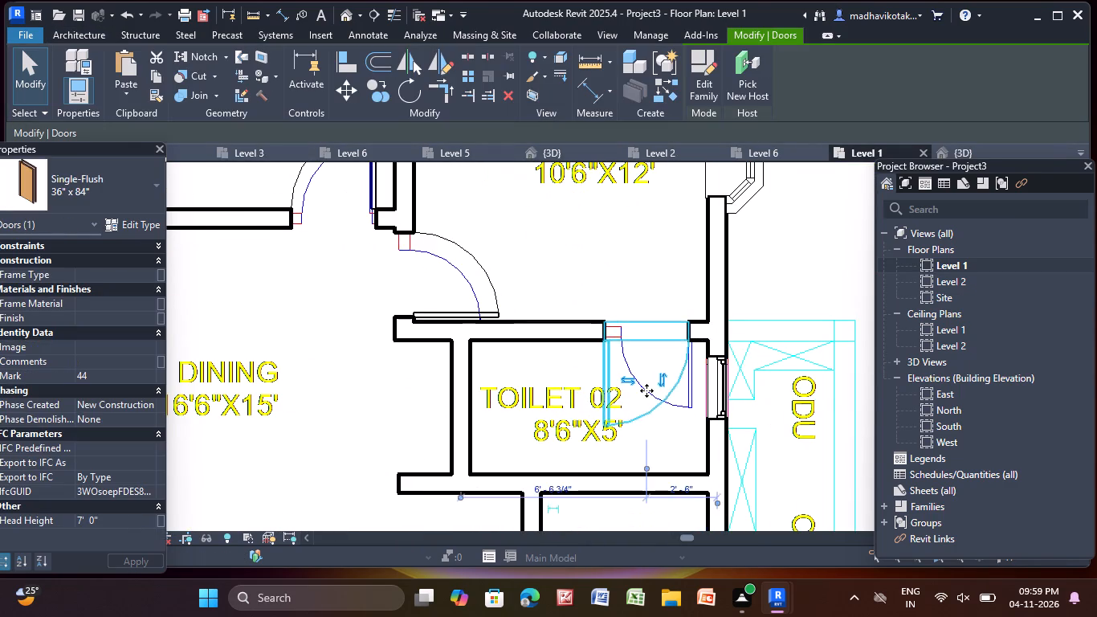
pyautogui.scroll(1, 646, 390)
pyautogui.click(624, 379)
pyautogui.press('Escape')
pyautogui.scroll(-5, 610, 335)
pyautogui.moveTo(609, 368); pyautogui.dragTo(613, 404, button='middle')
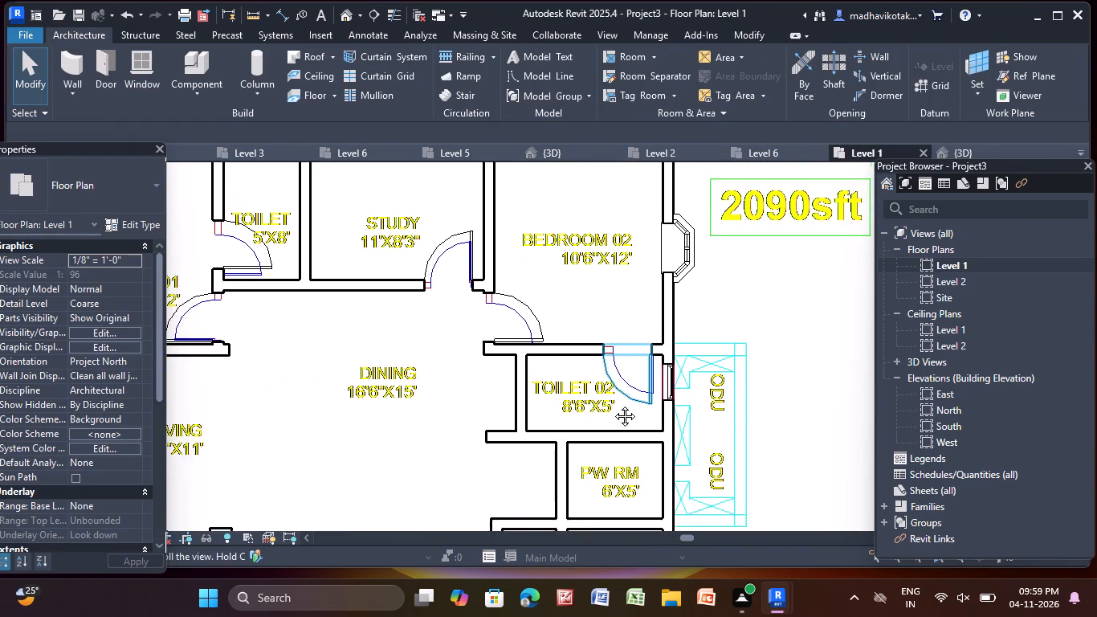
# Review the Level 1 plan across all the tower's flats, examining the placed doors and windows against the CAD plan.
pyautogui.moveTo(613, 404); pyautogui.dragTo(617, 490, button='middle')
pyautogui.scroll(-5, 585, 423)
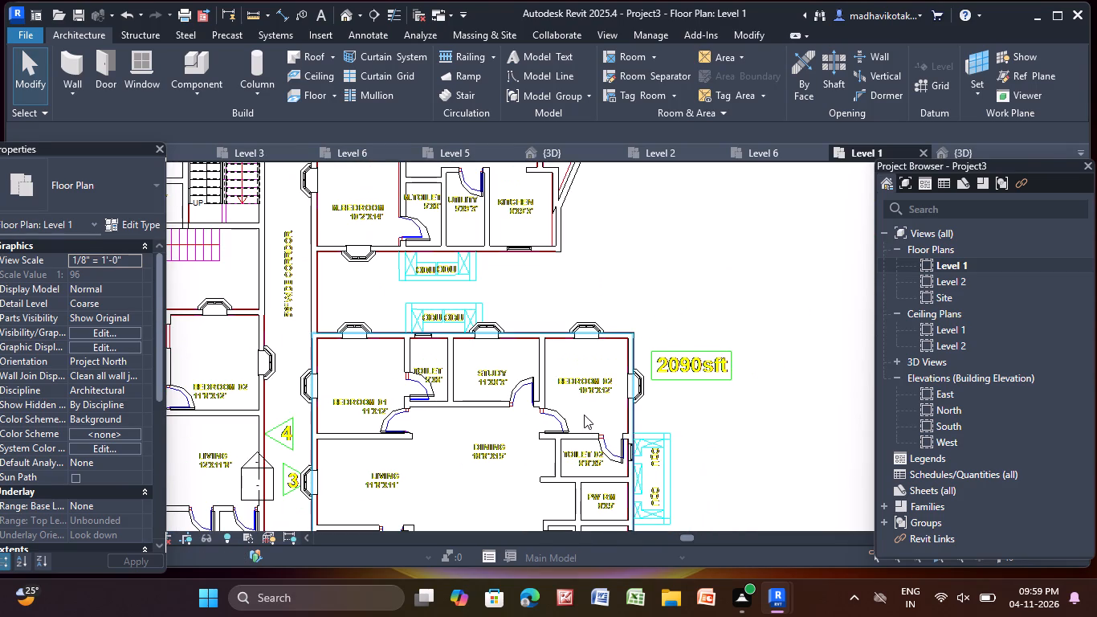
pyautogui.scroll(-6, 557, 332)
pyautogui.moveTo(557, 332); pyautogui.dragTo(555, 337, button='middle')
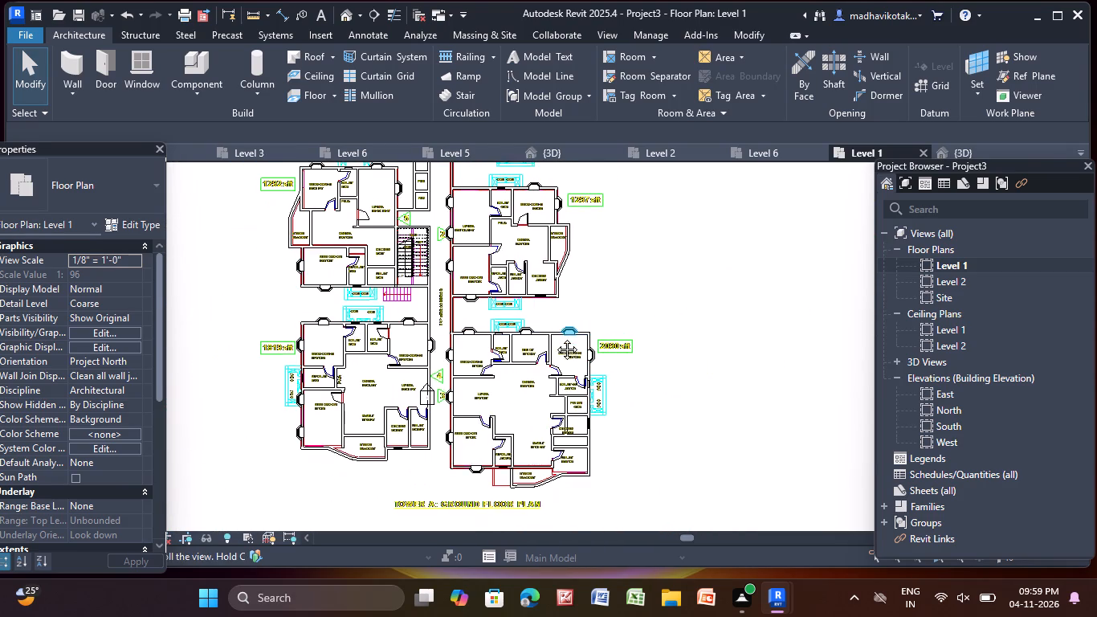
pyautogui.moveTo(555, 337); pyautogui.dragTo(582, 465, button='middle')
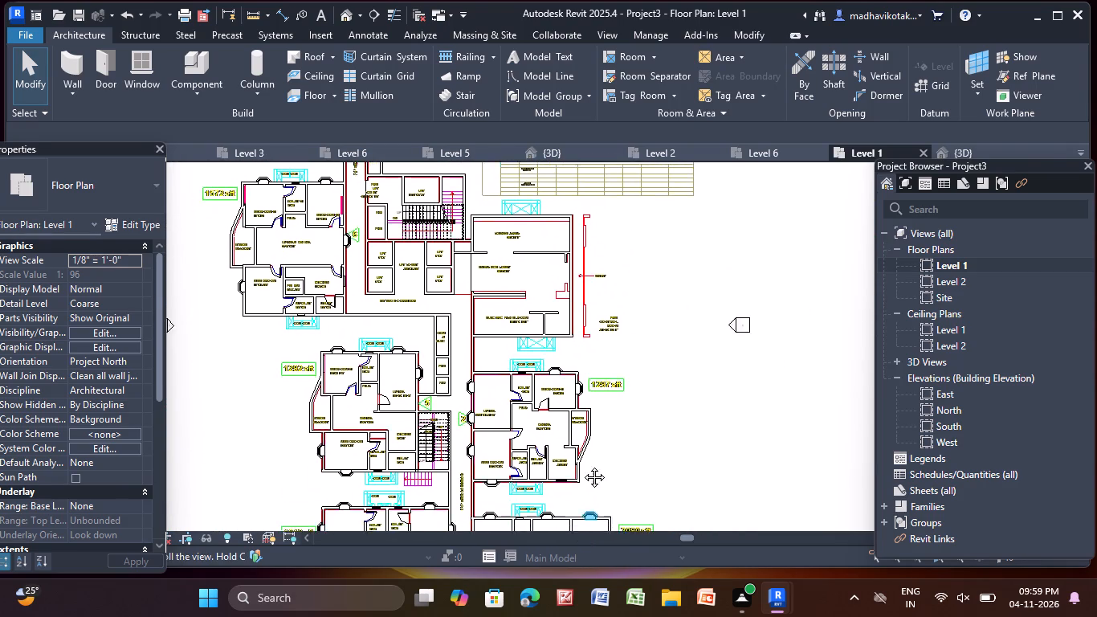
pyautogui.moveTo(582, 465); pyautogui.dragTo(565, 345, button='middle')
pyautogui.scroll(3, 297, 255)
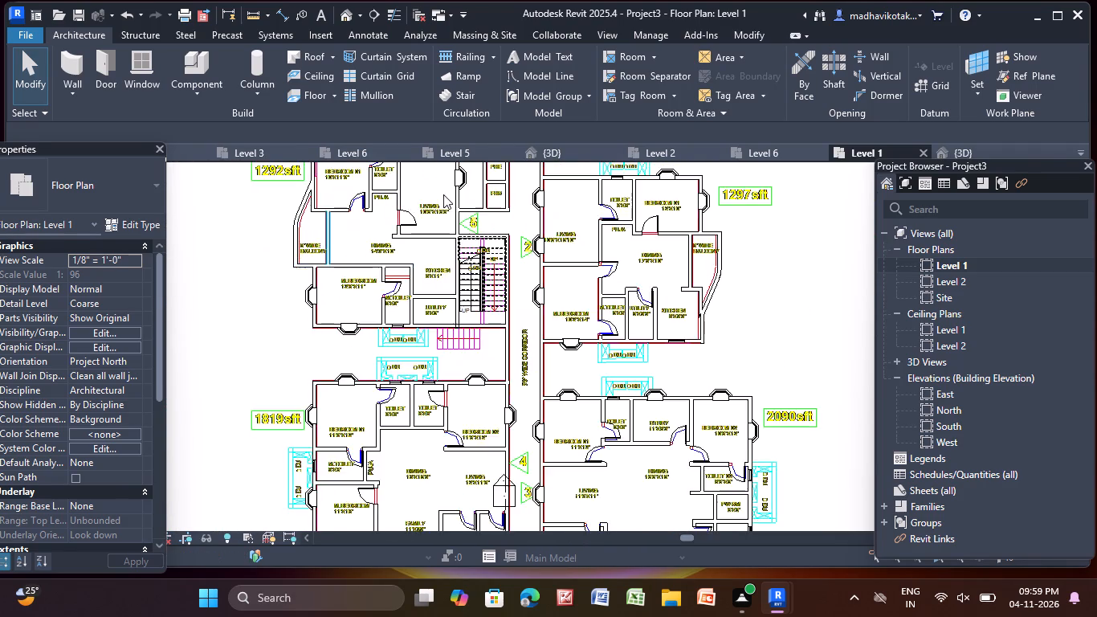
pyautogui.scroll(8, 443, 194)
pyautogui.scroll(-11, 416, 221)
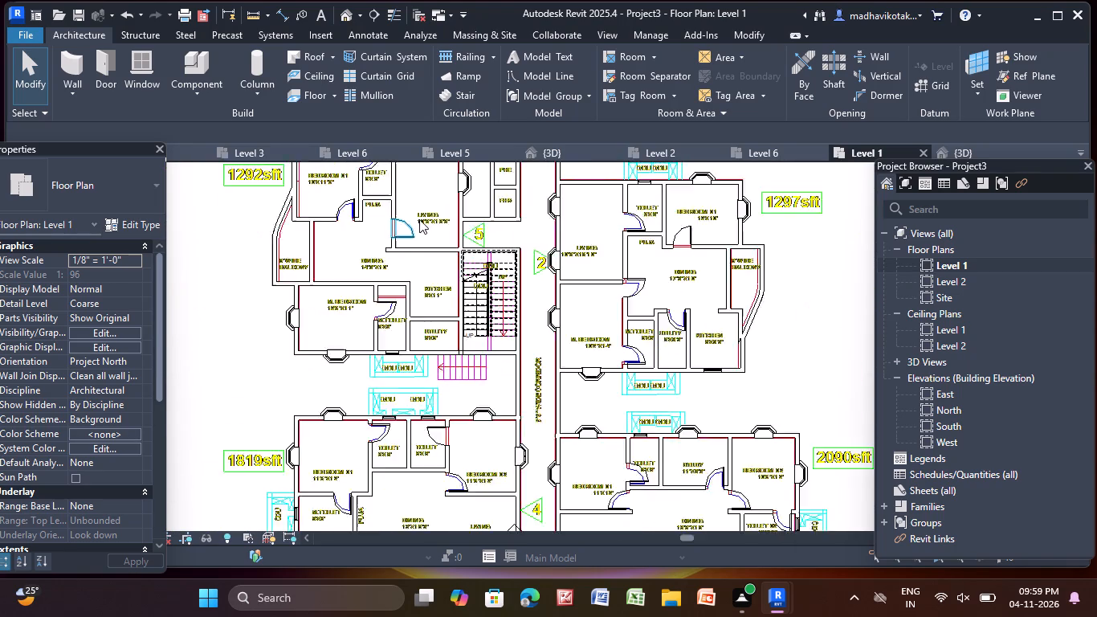
pyautogui.scroll(-3, 419, 219)
pyautogui.moveTo(469, 281); pyautogui.dragTo(528, 549, button='middle')
pyautogui.scroll(-1, 456, 294)
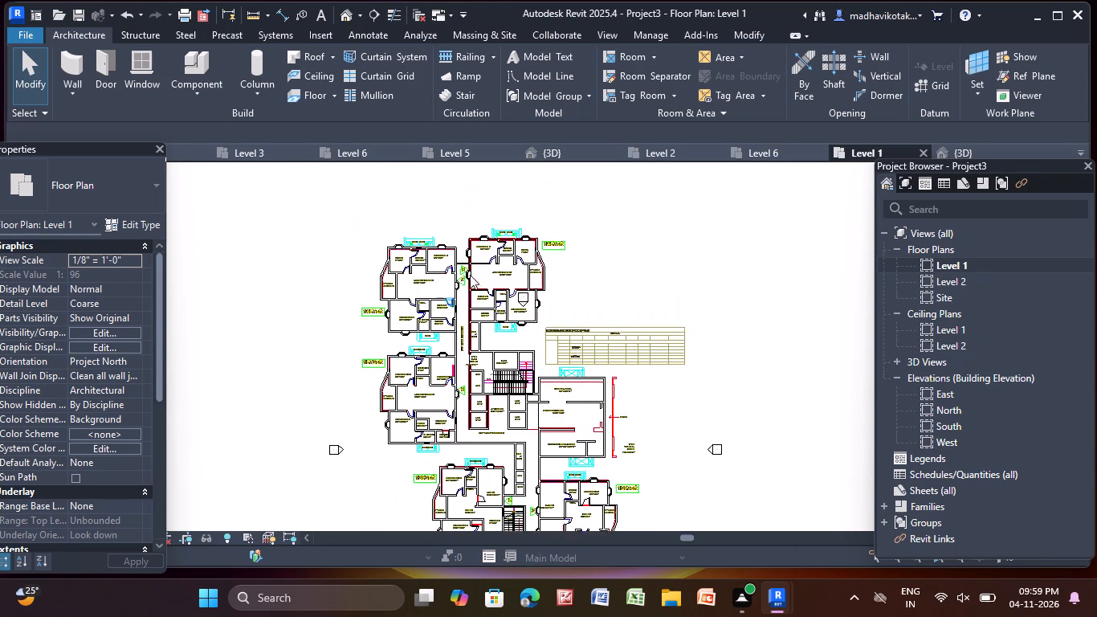
pyautogui.scroll(10, 470, 275)
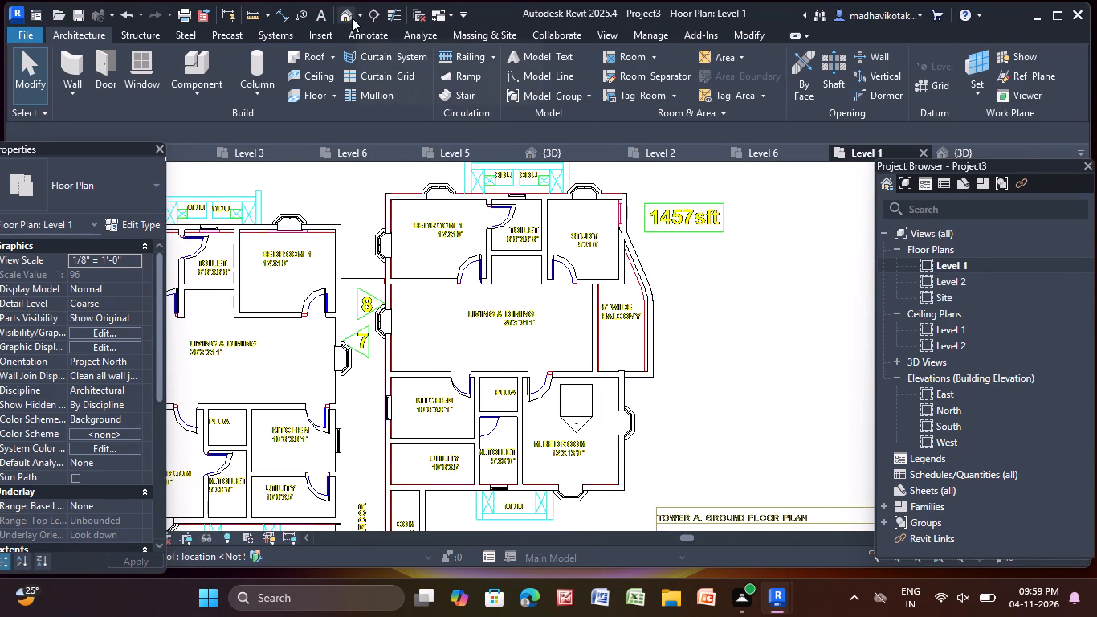
# Open the default 3D view and inspect the tower's flats and their openings from several sides.
pyautogui.click(352, 17)
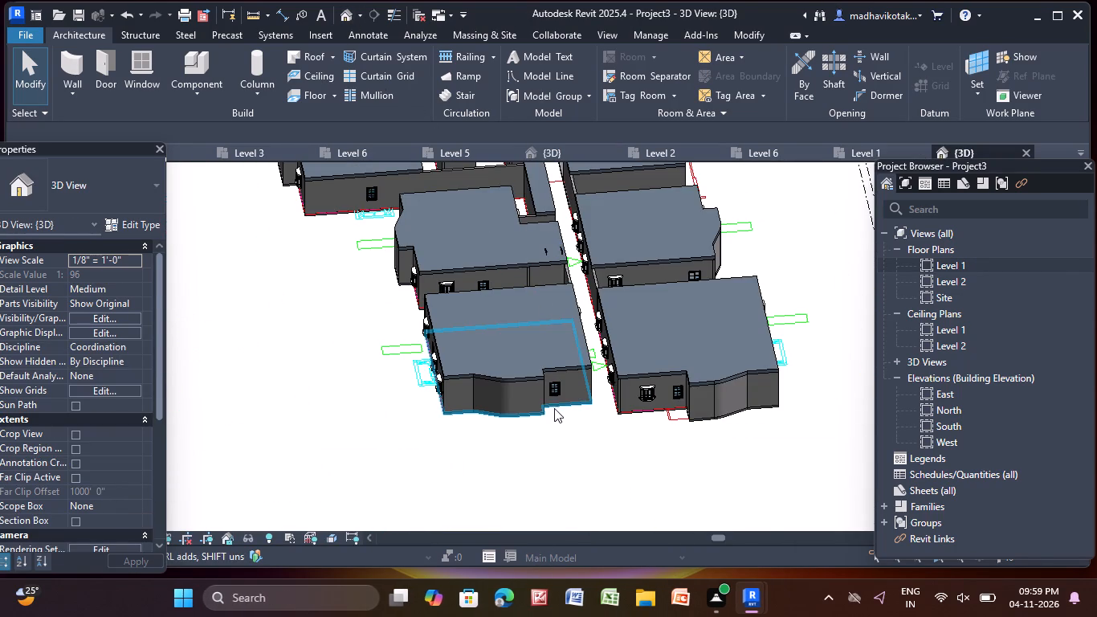
pyautogui.moveTo(553, 404); pyautogui.dragTo(485, 343, button='middle')
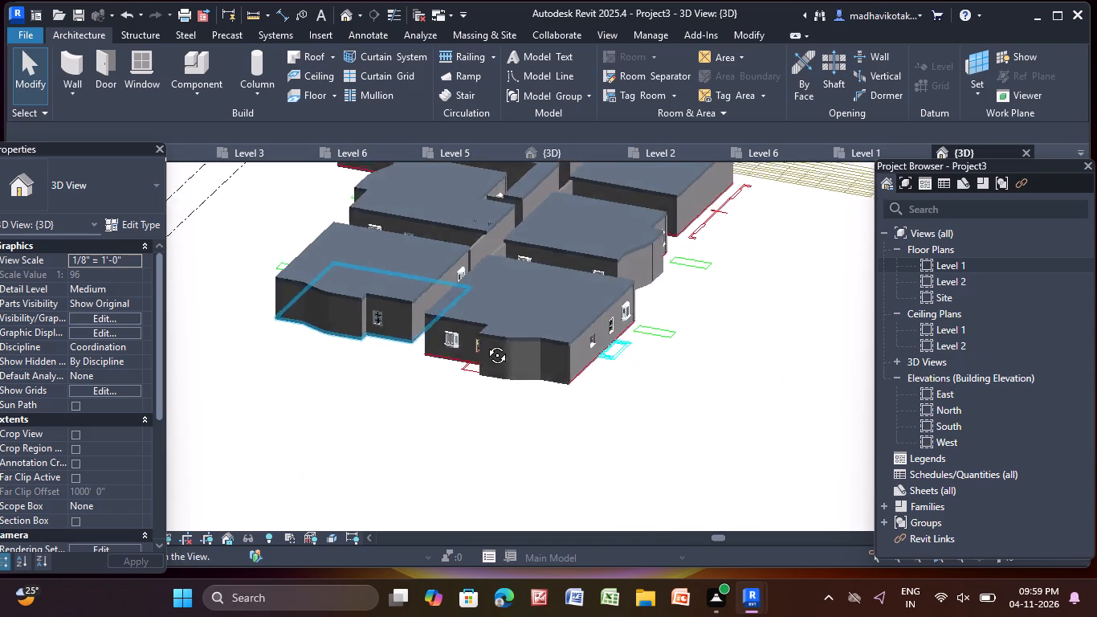
pyautogui.moveTo(485, 343); pyautogui.dragTo(337, 356, button='middle')
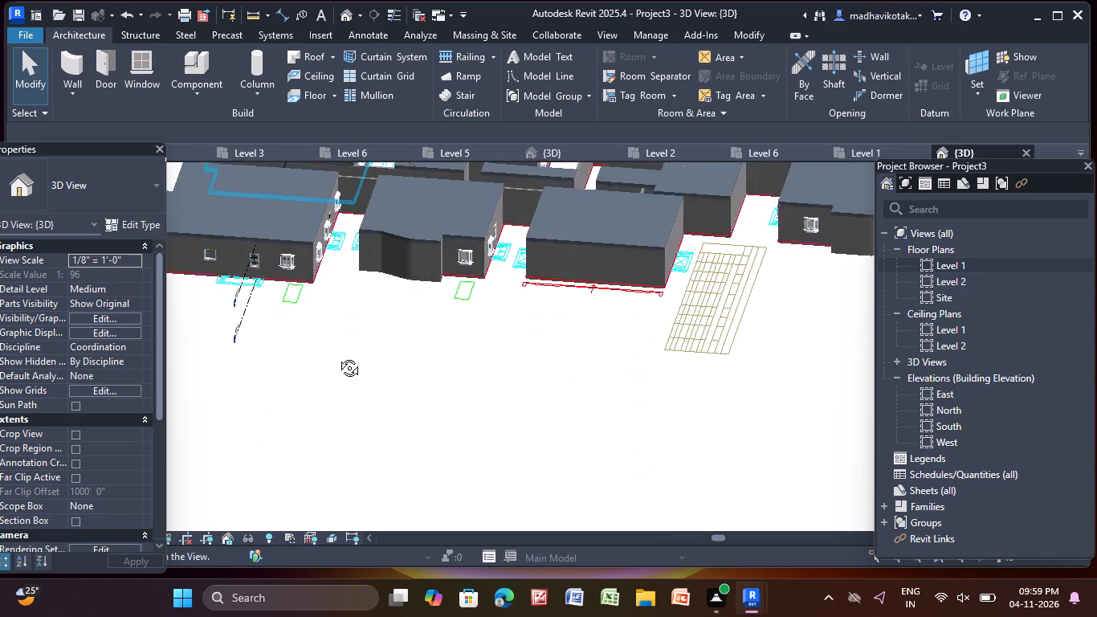
pyautogui.moveTo(337, 356); pyautogui.dragTo(516, 292, button='middle')
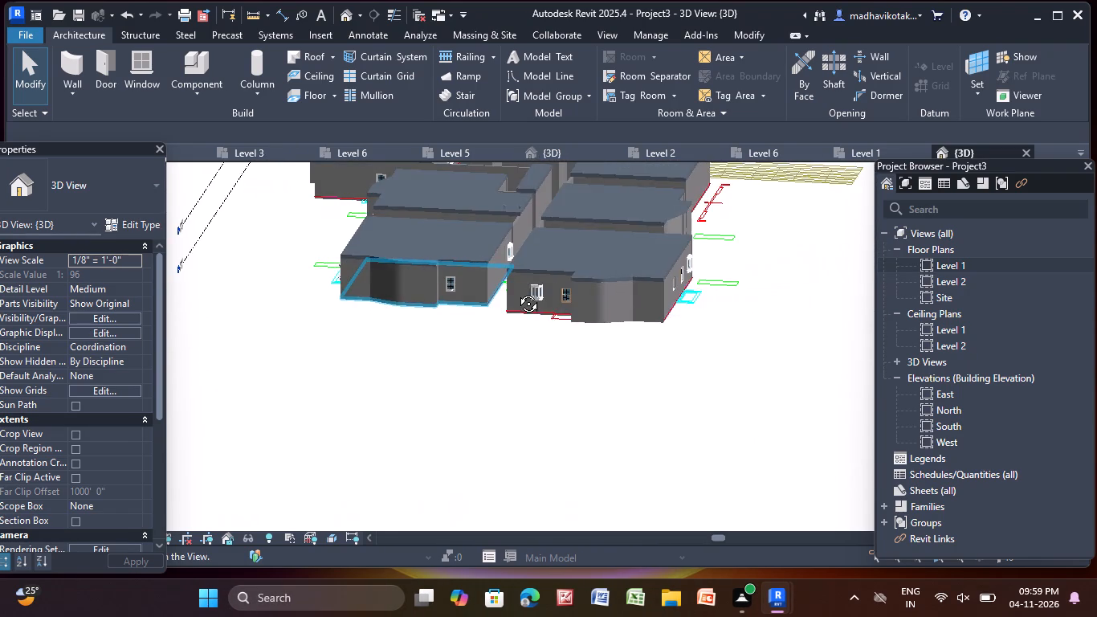
pyautogui.moveTo(516, 292); pyautogui.dragTo(522, 289, button='middle')
pyautogui.scroll(-4, 524, 288)
pyautogui.keyDown('shift'); pyautogui.moveTo(487, 402); pyautogui.dragTo(497, 358, button='middle'); pyautogui.keyUp('shift')
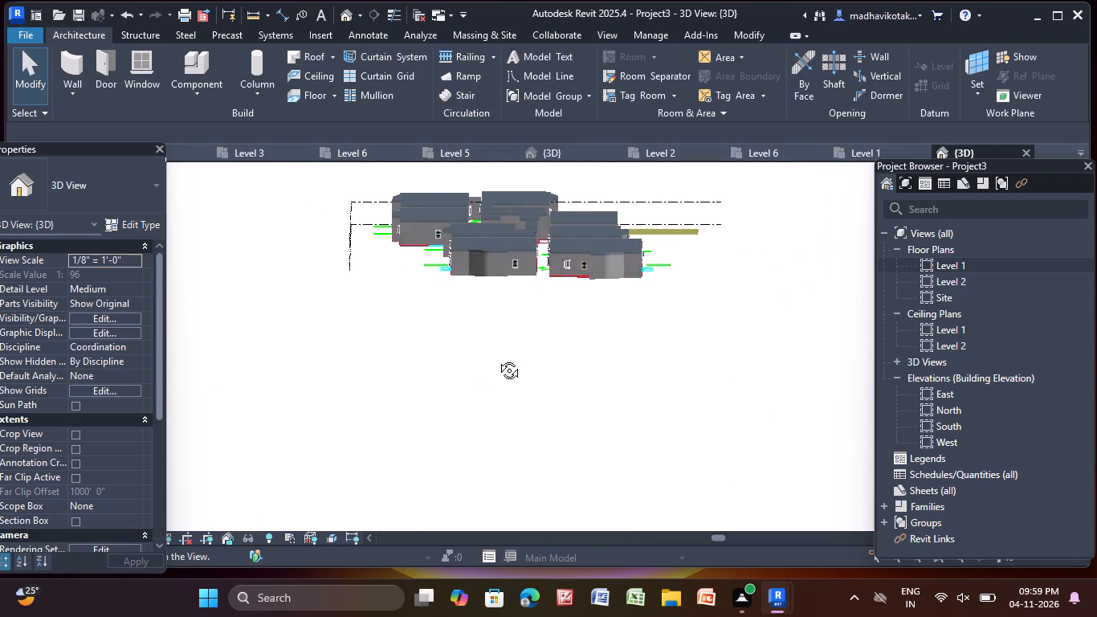
pyautogui.keyDown('shift'); pyautogui.moveTo(497, 358); pyautogui.dragTo(483, 353, button='middle'); pyautogui.keyUp('shift')
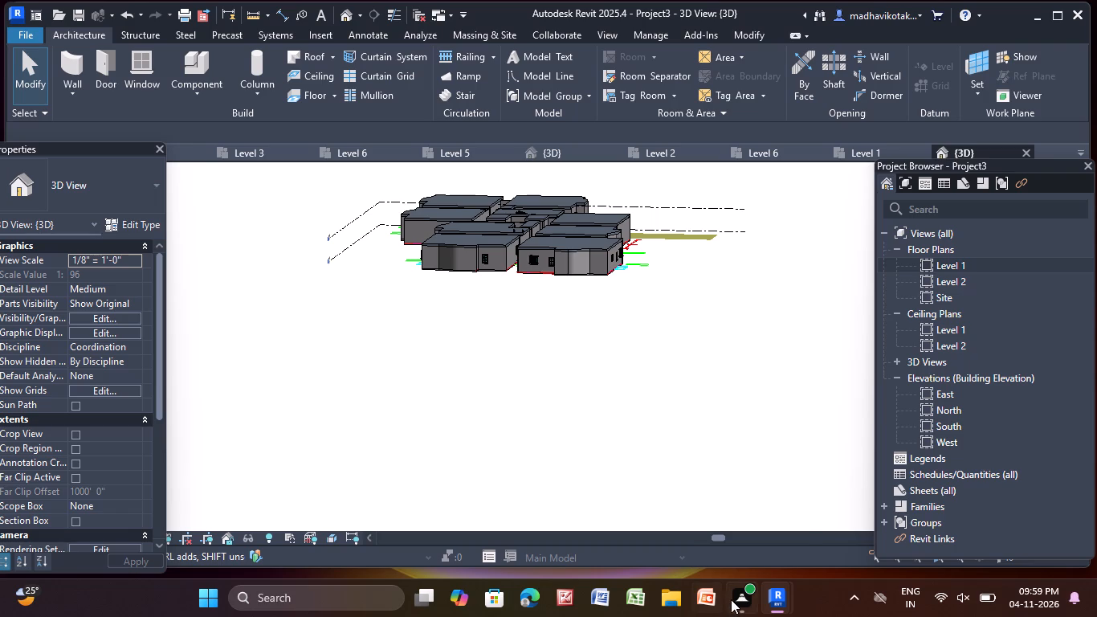
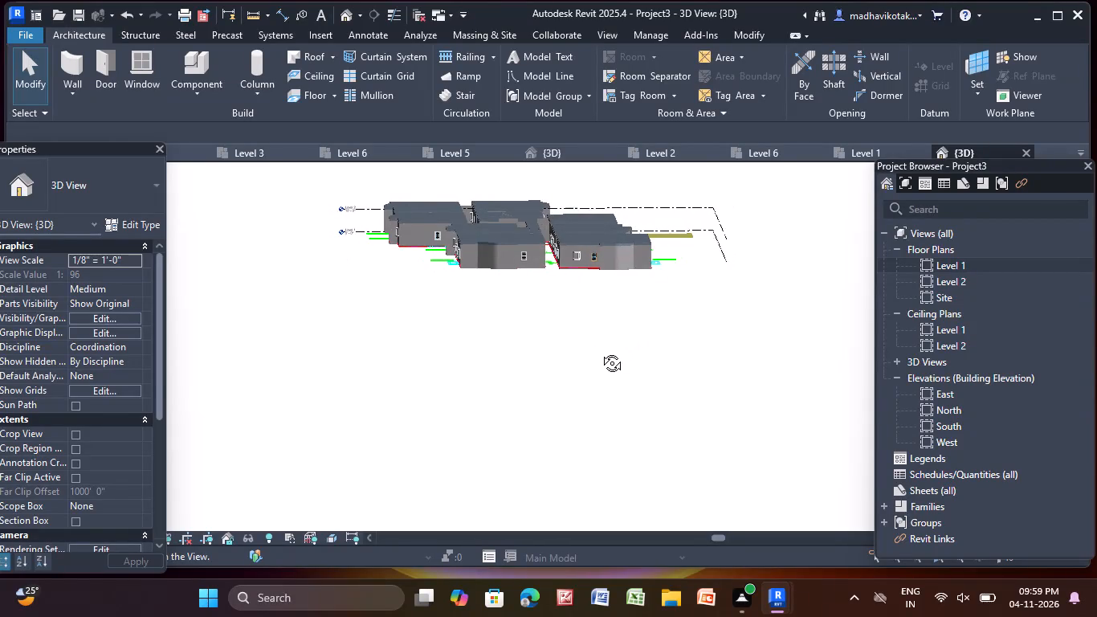
# In the North elevation, add five levels above Level 2 by picking existing levels, each offset 10' 0" from the one below.
pyautogui.doubleClick(958, 408)
pyautogui.scroll(-4, 416, 241)
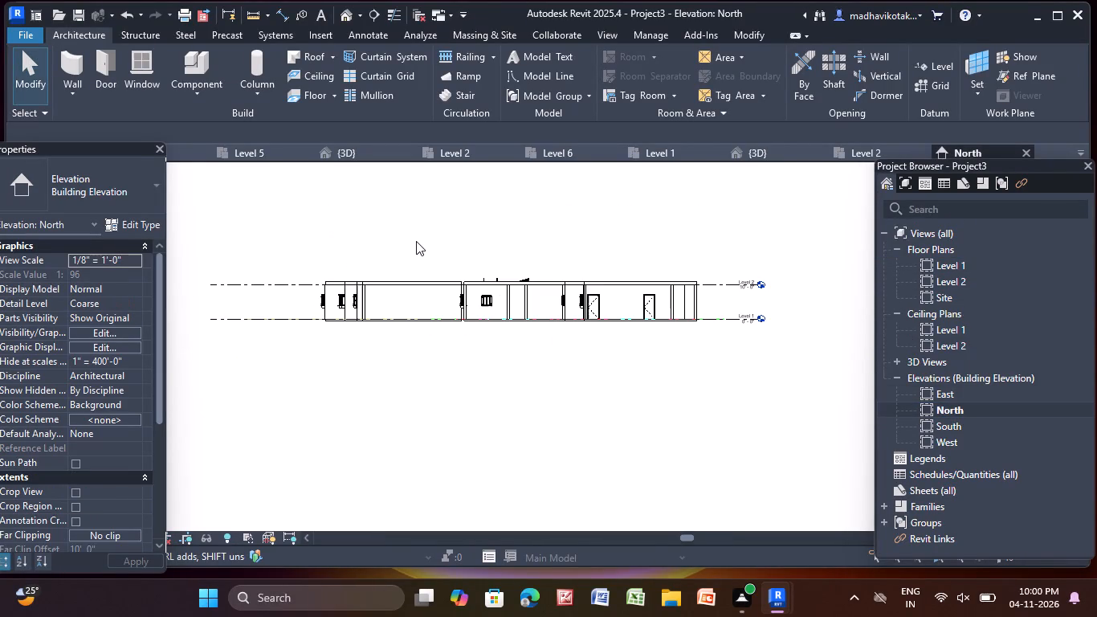
pyautogui.click(932, 67)
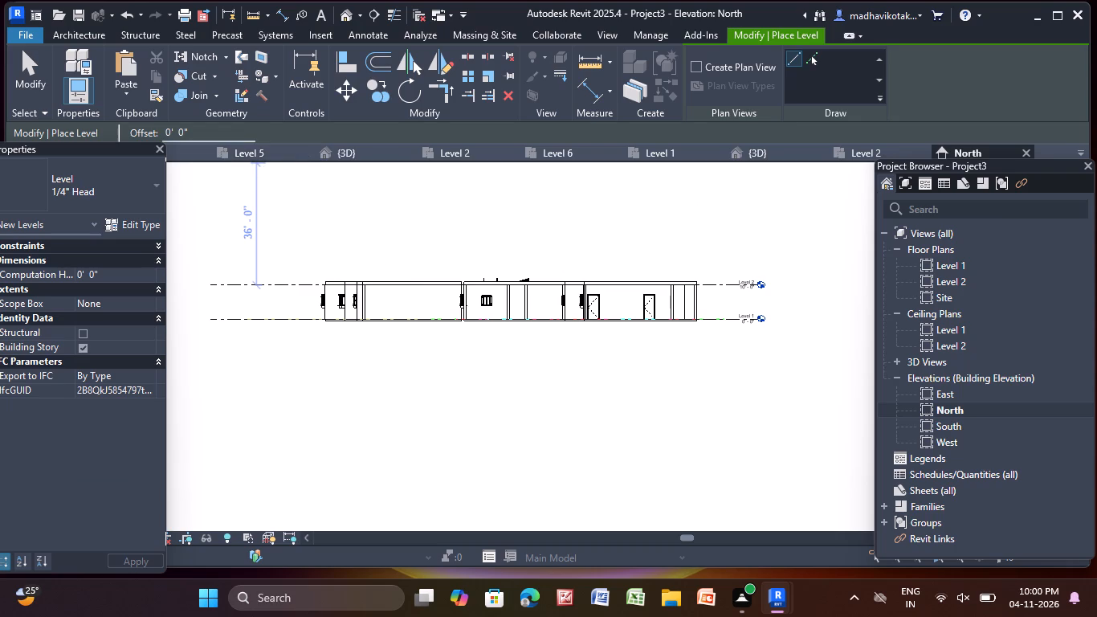
pyautogui.click(207, 133)
pyautogui.press('BackSpace')
pyautogui.press('BackSpace')
pyautogui.press('BackSpace')
pyautogui.press('BackSpace')
pyautogui.press('BackSpace')
pyautogui.press('BackSpace')
pyautogui.press('BackSpace')
pyautogui.press('BackSpace')
pyautogui.press('BackSpace')
pyautogui.press('BackSpace')
pyautogui.press('BackSpace')
pyautogui.press('BackSpace')
pyautogui.press('BackSpace')
pyautogui.press('BackSpace')
pyautogui.press('BackSpace')
pyautogui.write("10'")
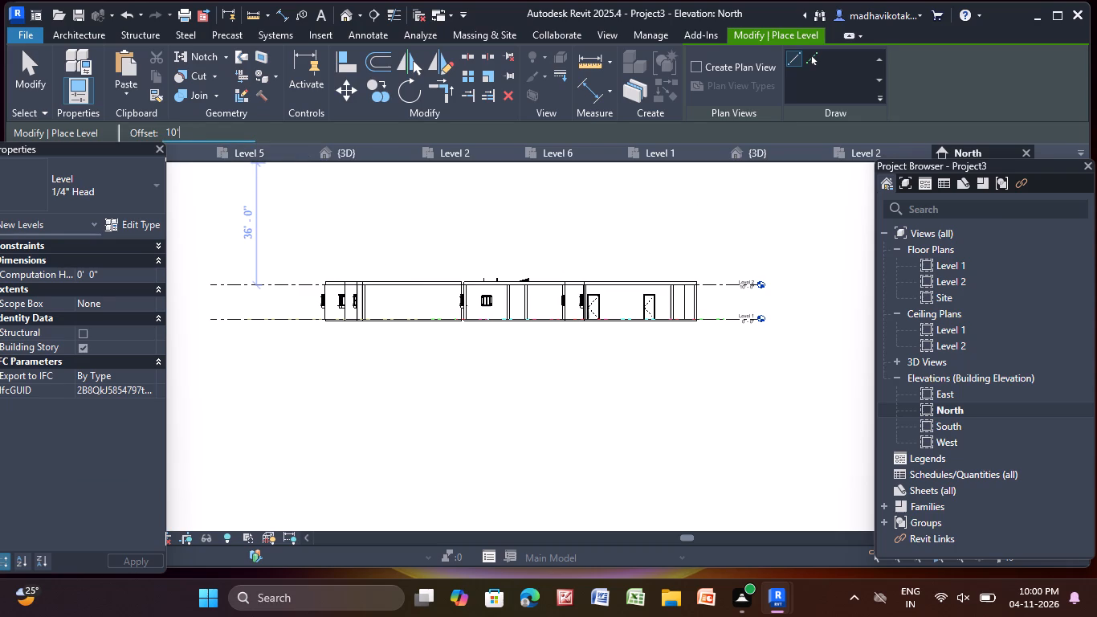
pyautogui.press('Return')
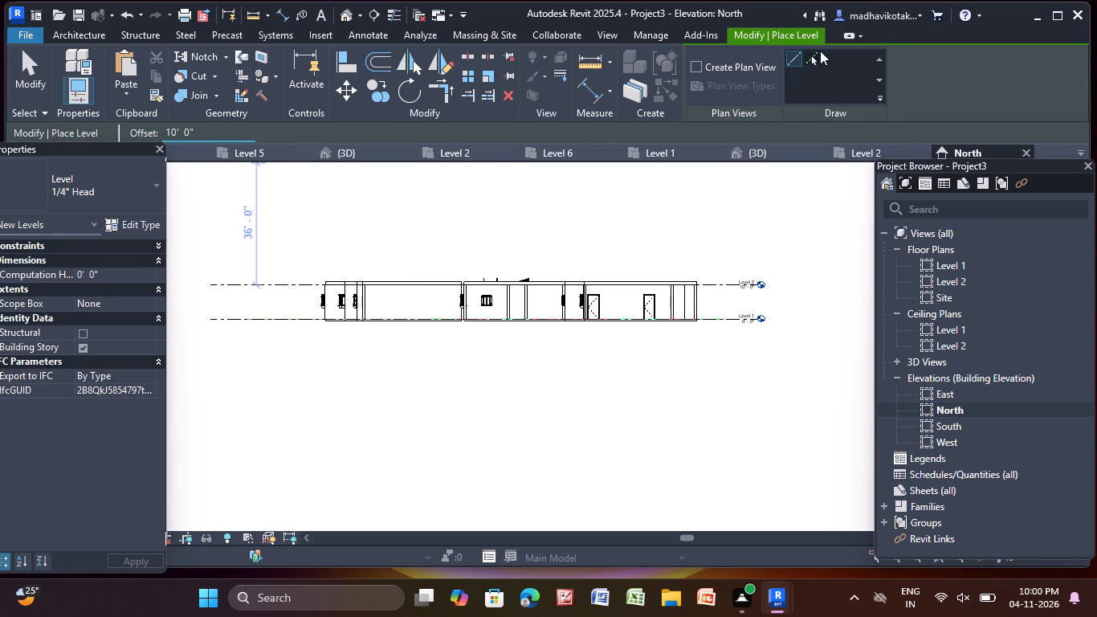
pyautogui.click(814, 55)
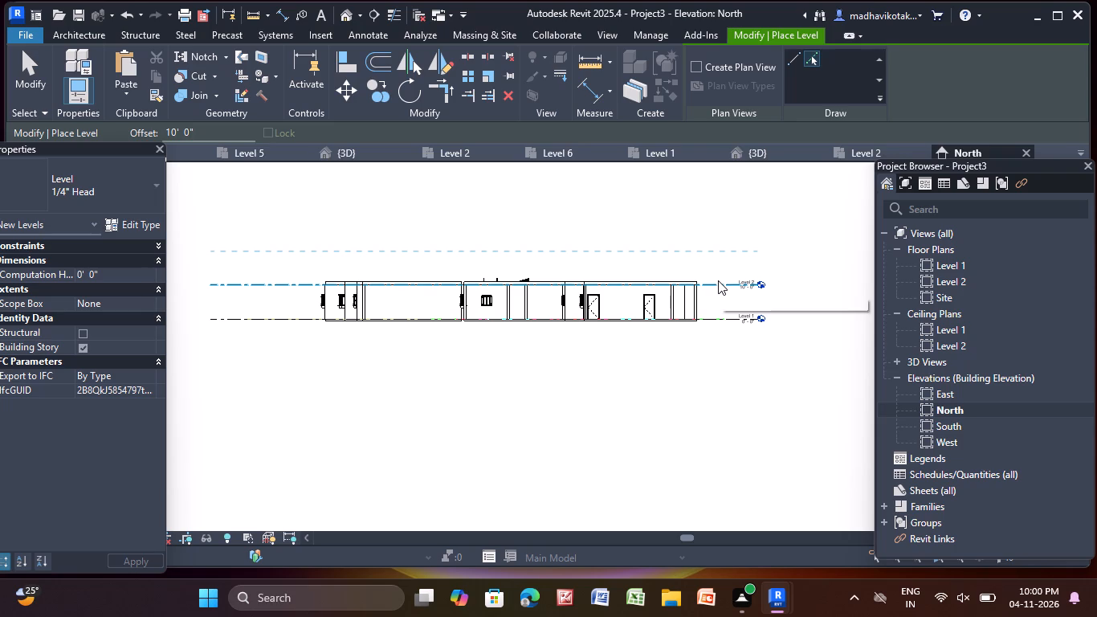
pyautogui.click(718, 280)
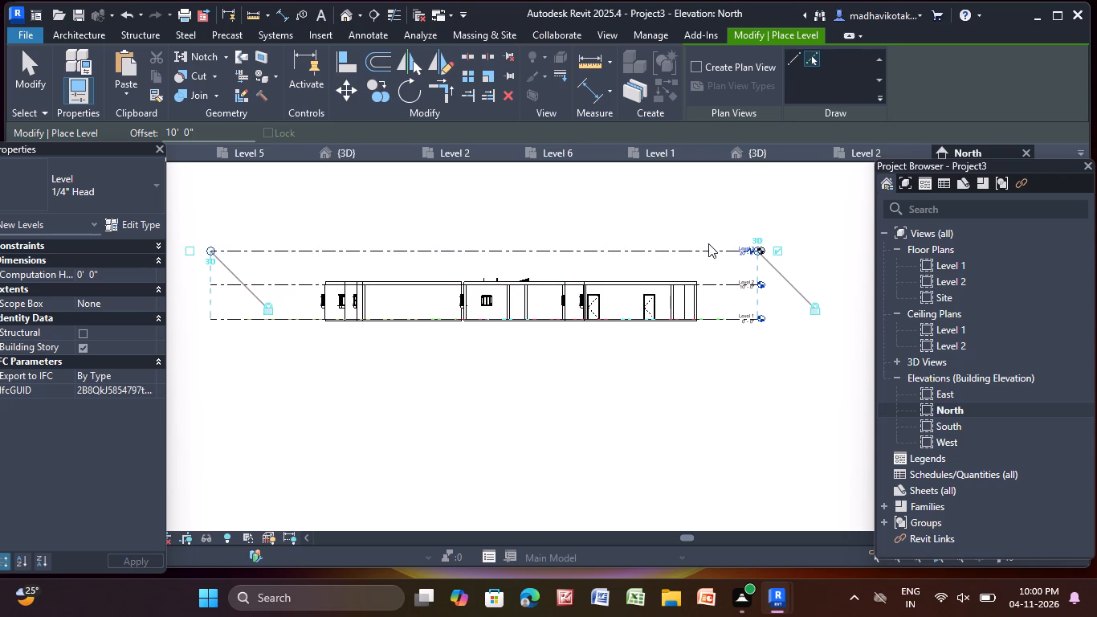
pyautogui.click(706, 247)
pyautogui.moveTo(694, 232); pyautogui.dragTo(679, 333, button='middle')
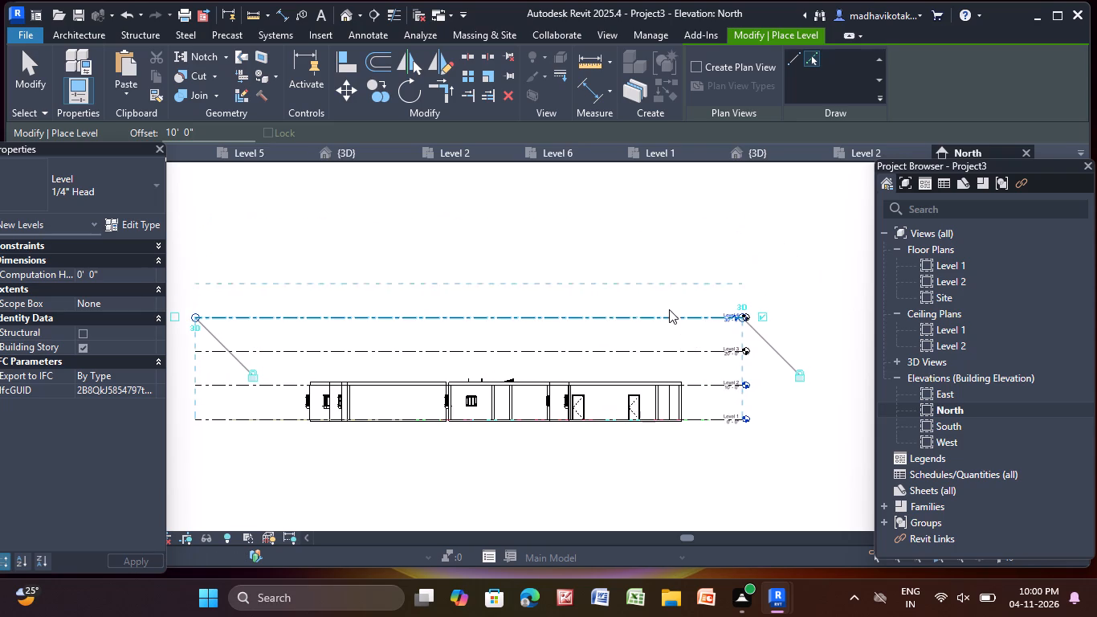
pyautogui.click(668, 314)
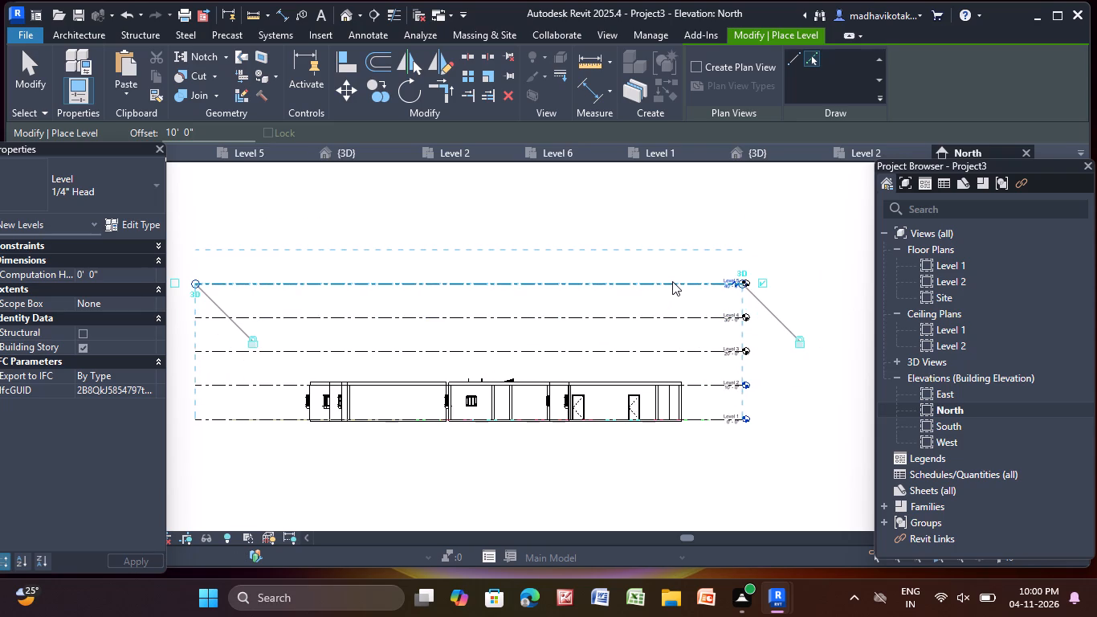
pyautogui.click(672, 281)
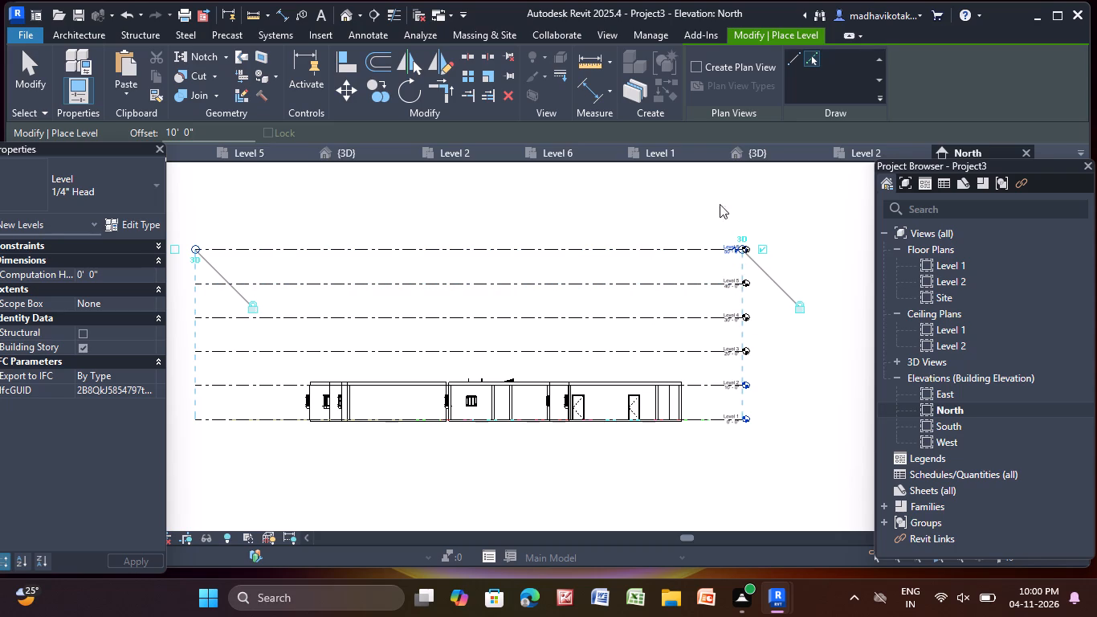
pyautogui.click(689, 245)
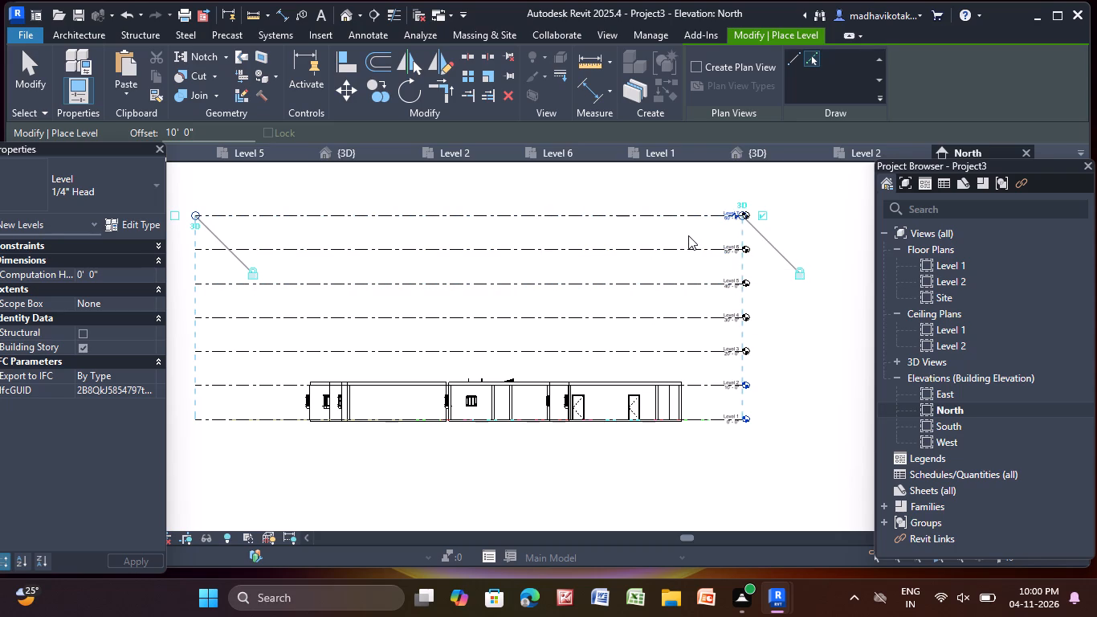
pyautogui.press('Escape')
pyautogui.press('Escape')
# Create new floor plan views for Levels 4, 5, 6 and 7.
pyautogui.scroll(2, 688, 223)
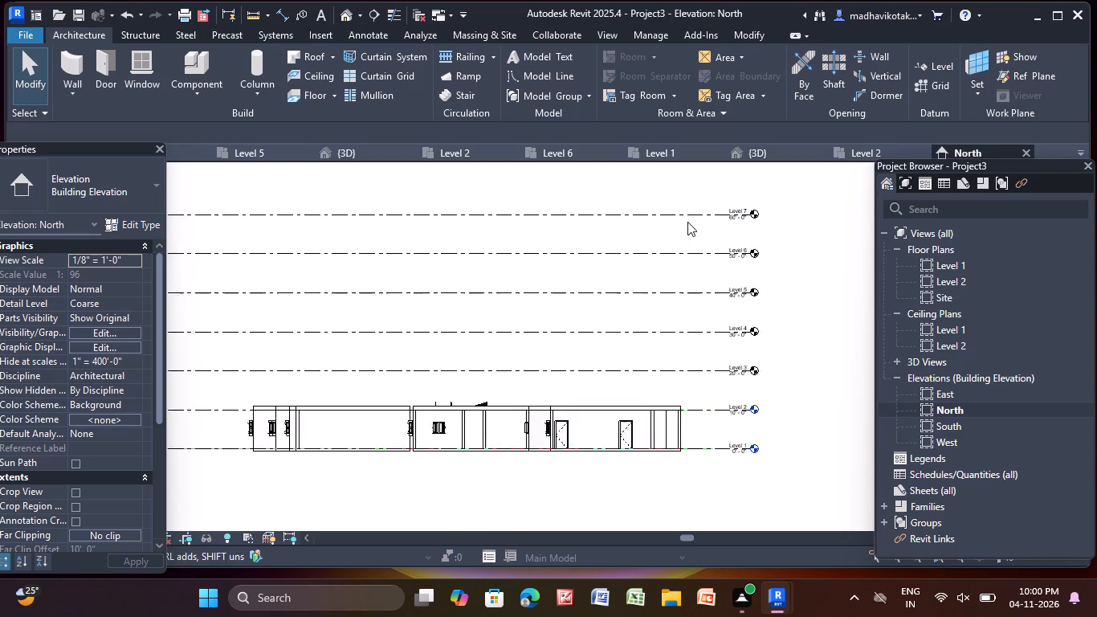
pyautogui.scroll(2, 687, 222)
pyautogui.scroll(-5, 684, 214)
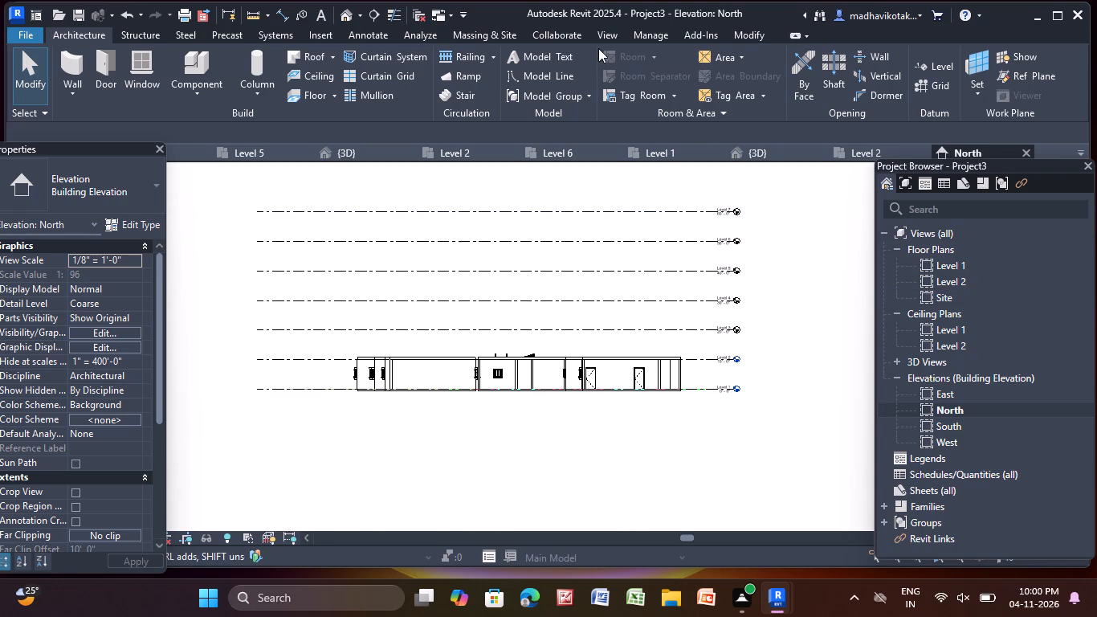
pyautogui.click(606, 35)
pyautogui.click(636, 58)
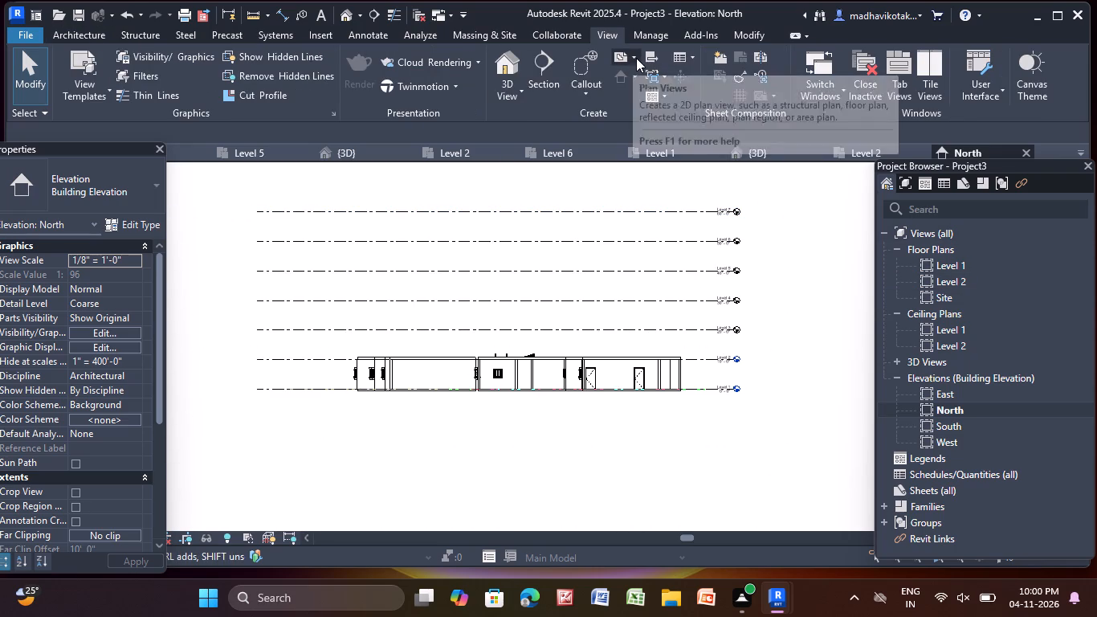
pyautogui.click(660, 83)
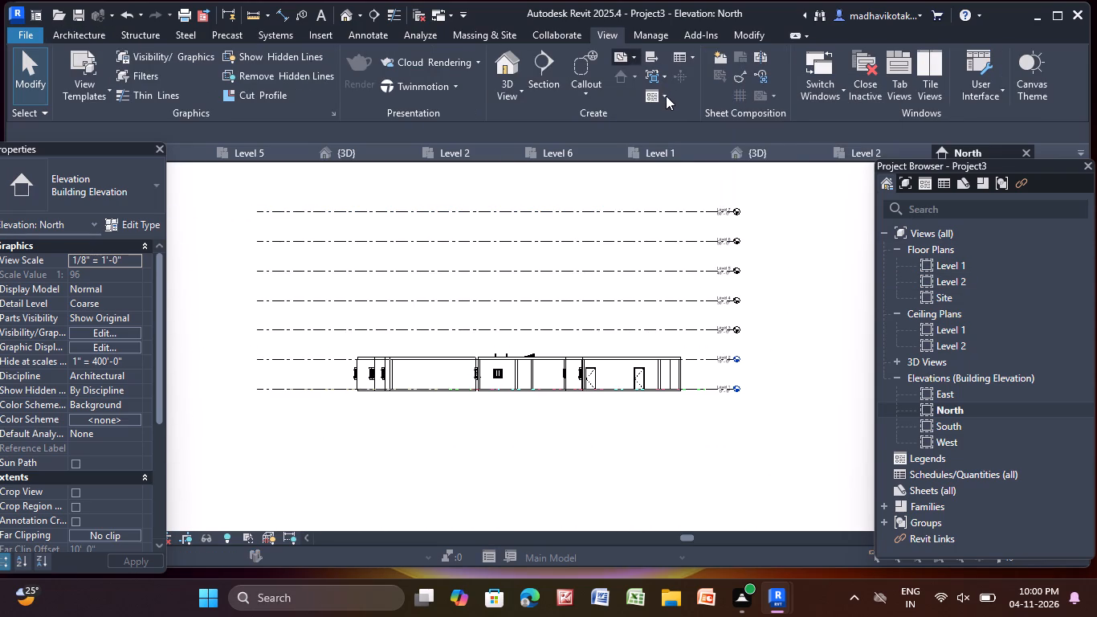
pyautogui.moveTo(453, 231); pyautogui.dragTo(450, 243)
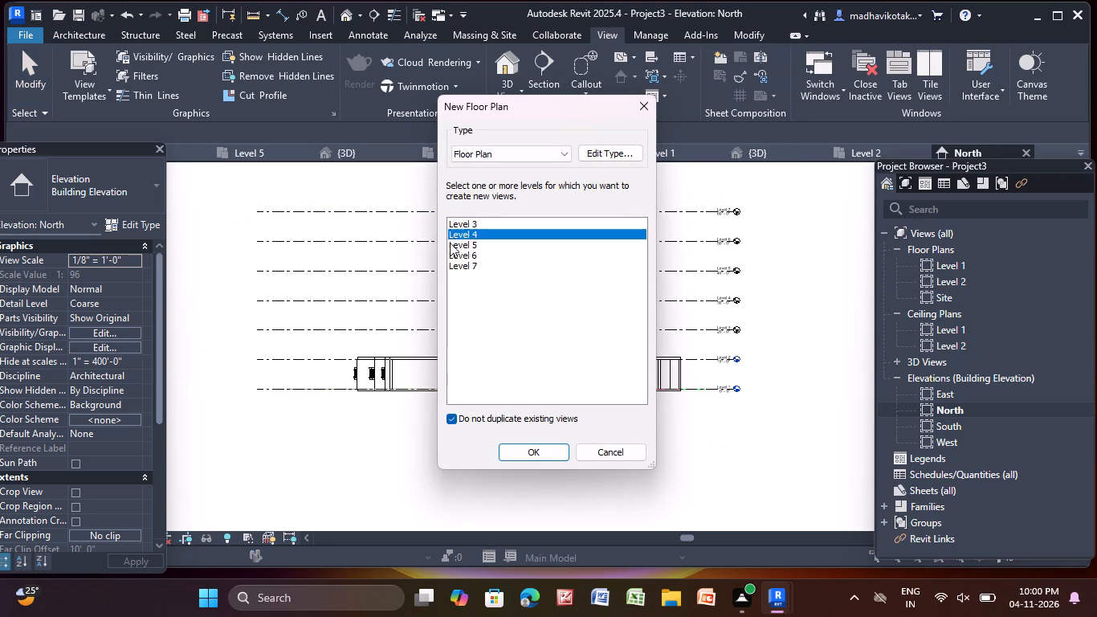
pyautogui.moveTo(450, 243); pyautogui.dragTo(446, 269)
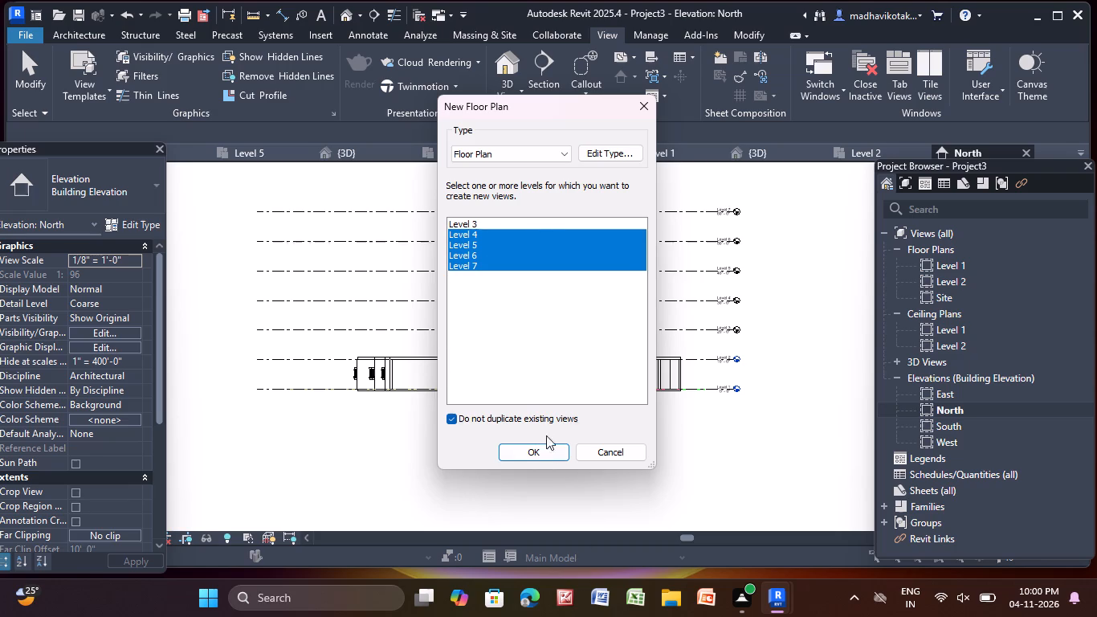
pyautogui.click(555, 445)
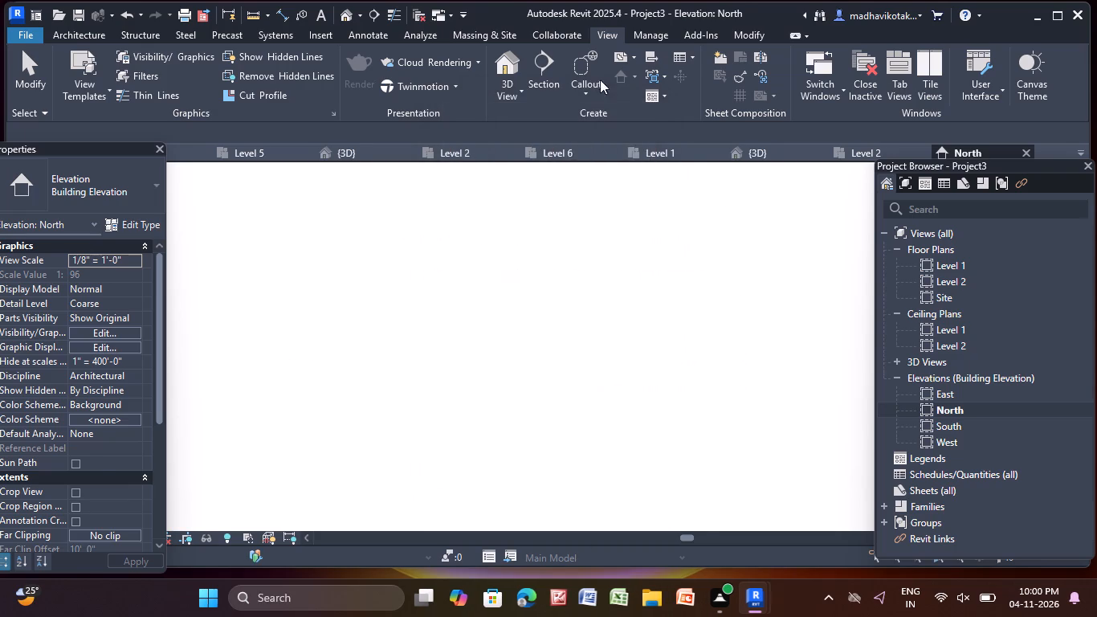
# Create the missing floor plan view for Level 3.
pyautogui.click(606, 29)
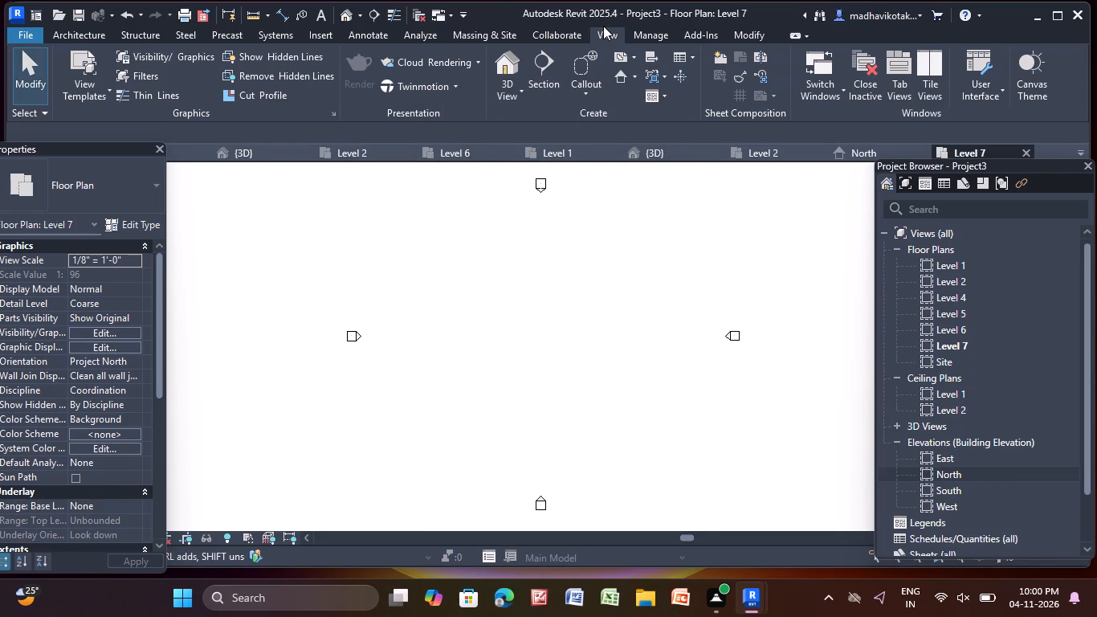
pyautogui.click(603, 26)
pyautogui.click(603, 31)
pyautogui.click(637, 59)
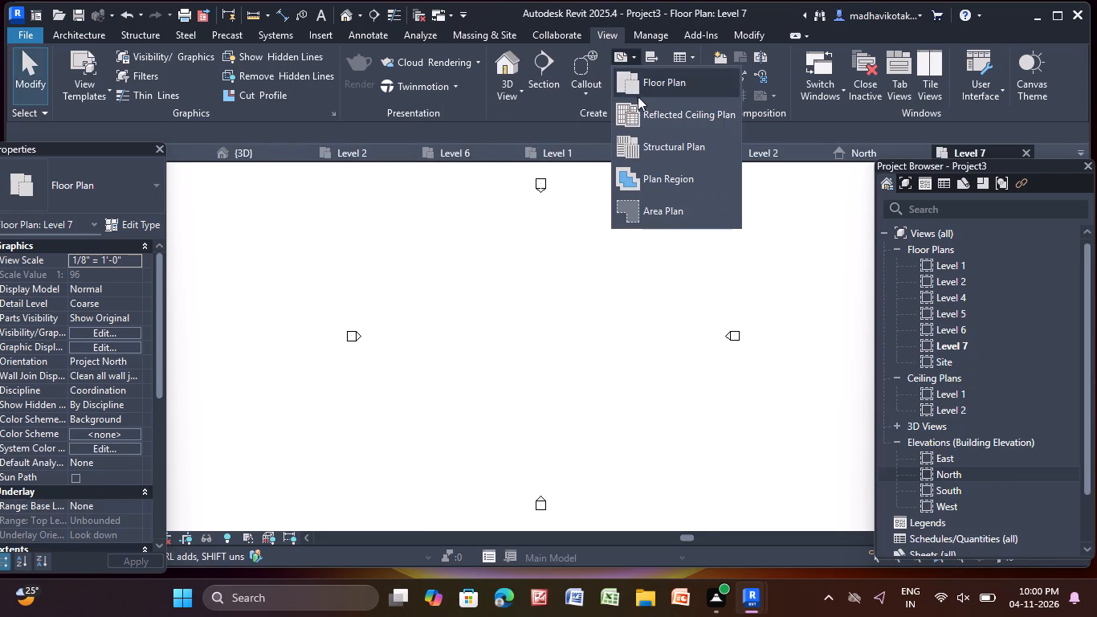
pyautogui.click(640, 88)
pyautogui.click(534, 457)
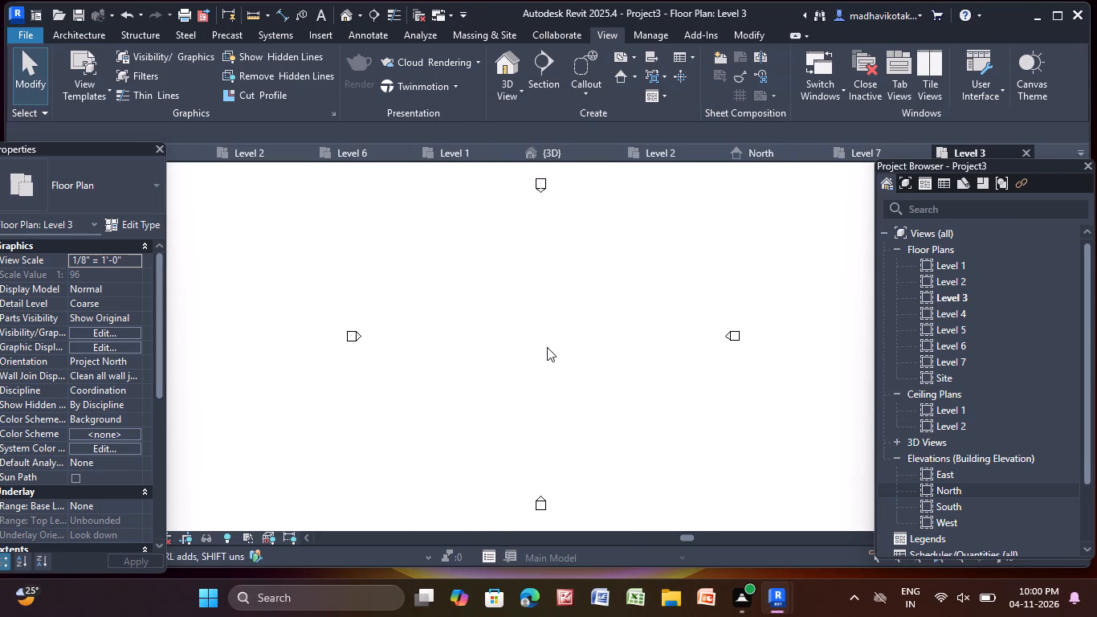
pyautogui.press('Escape')
pyautogui.press('Escape')
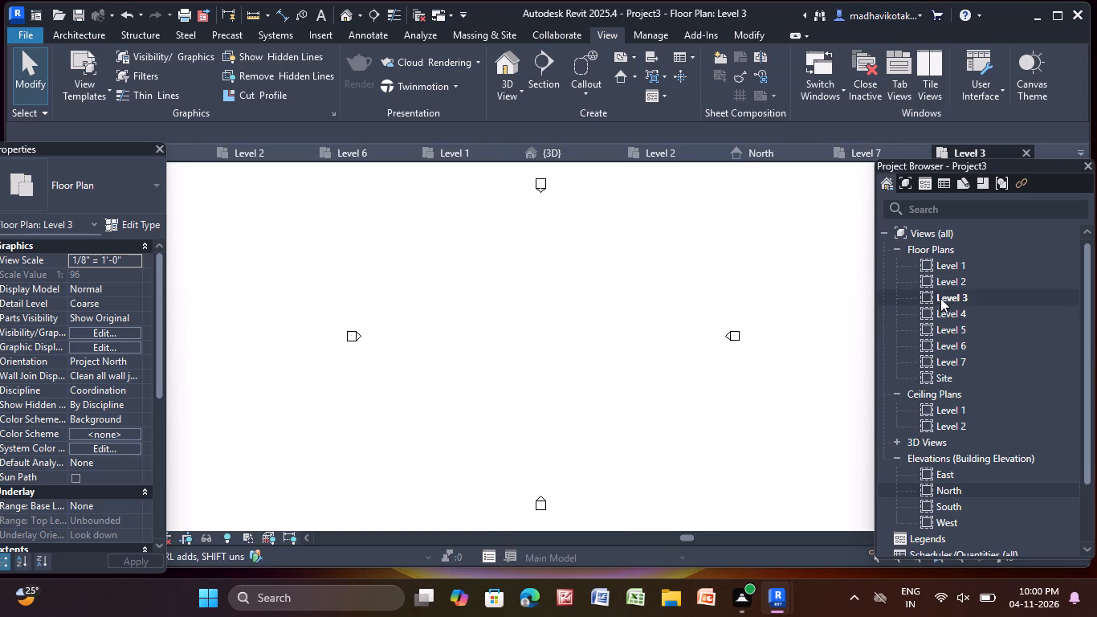
# Examine the flats in the Level 2 floor plan and return to the North elevation.
pyautogui.doubleClick(946, 286)
pyautogui.scroll(-5, 899, 282)
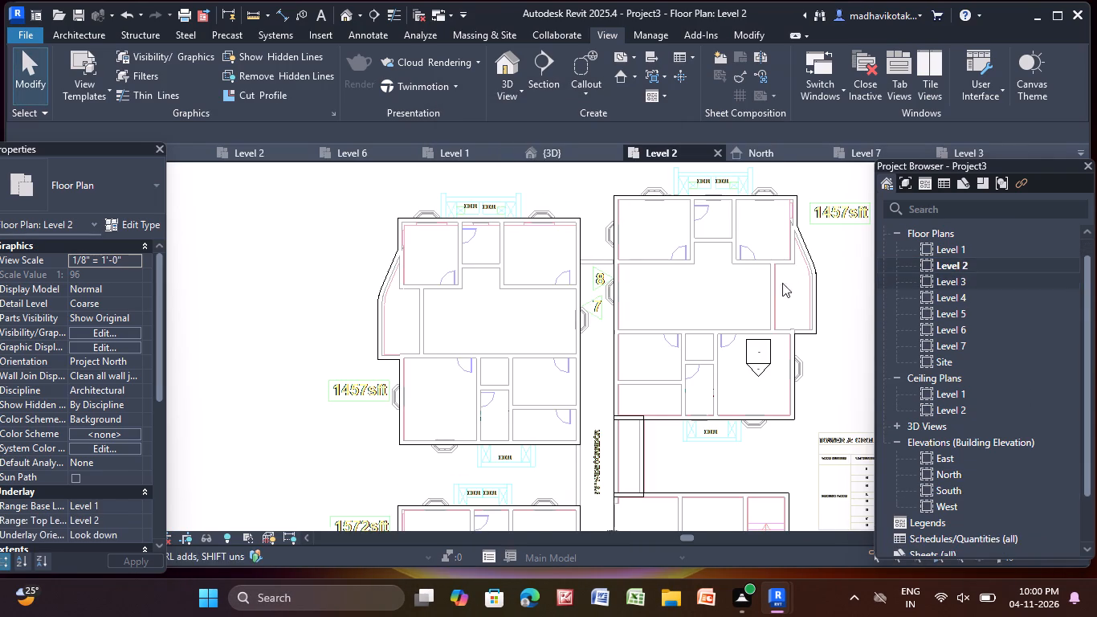
pyautogui.scroll(-4, 706, 275)
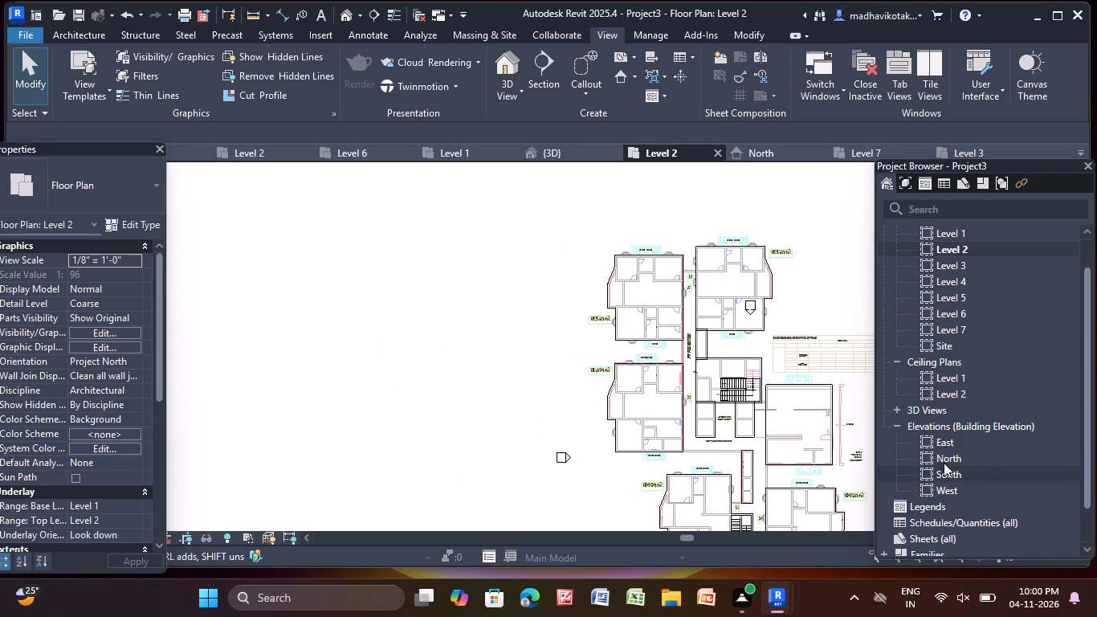
pyautogui.doubleClick(950, 458)
pyautogui.scroll(-1, 696, 317)
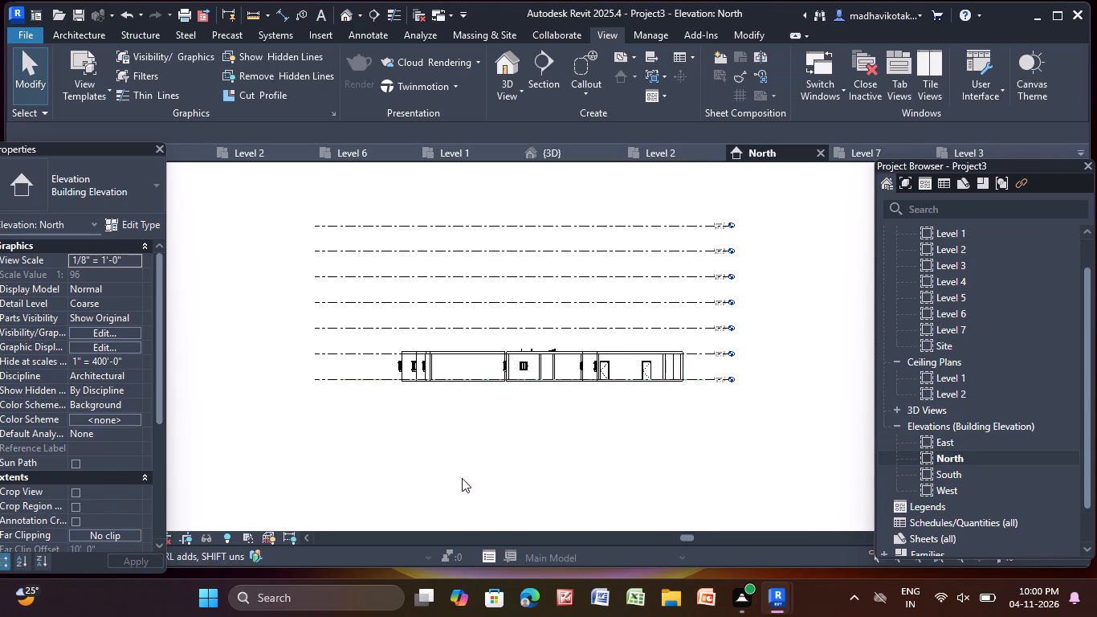
pyautogui.moveTo(377, 370); pyautogui.dragTo(343, 343, button='middle')
pyautogui.scroll(3, 343, 343)
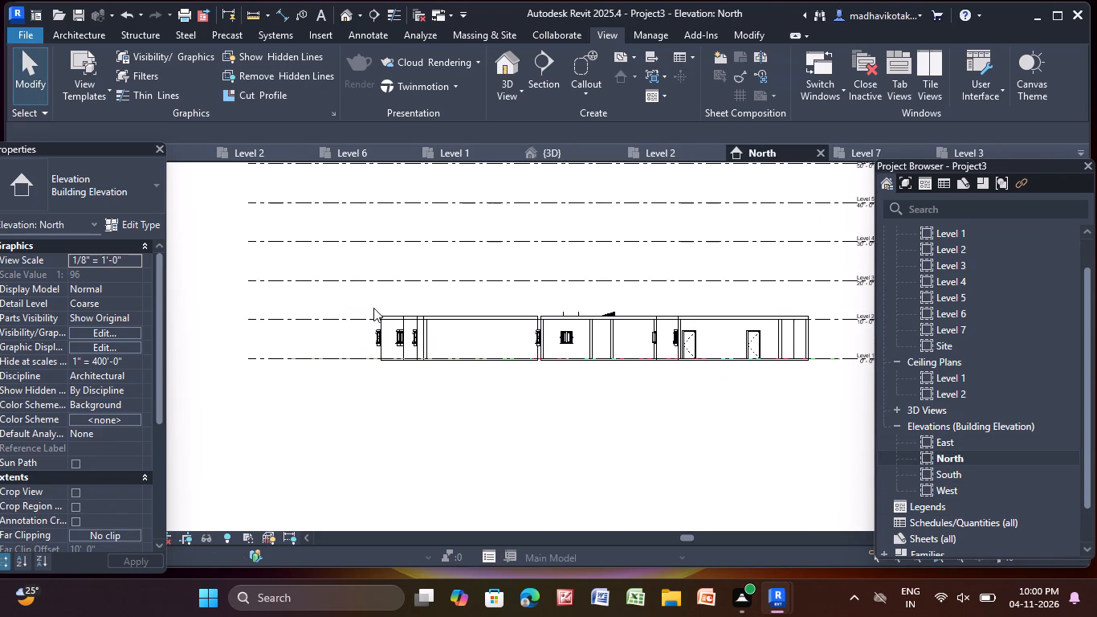
pyautogui.moveTo(373, 306); pyautogui.dragTo(301, 277, button='middle')
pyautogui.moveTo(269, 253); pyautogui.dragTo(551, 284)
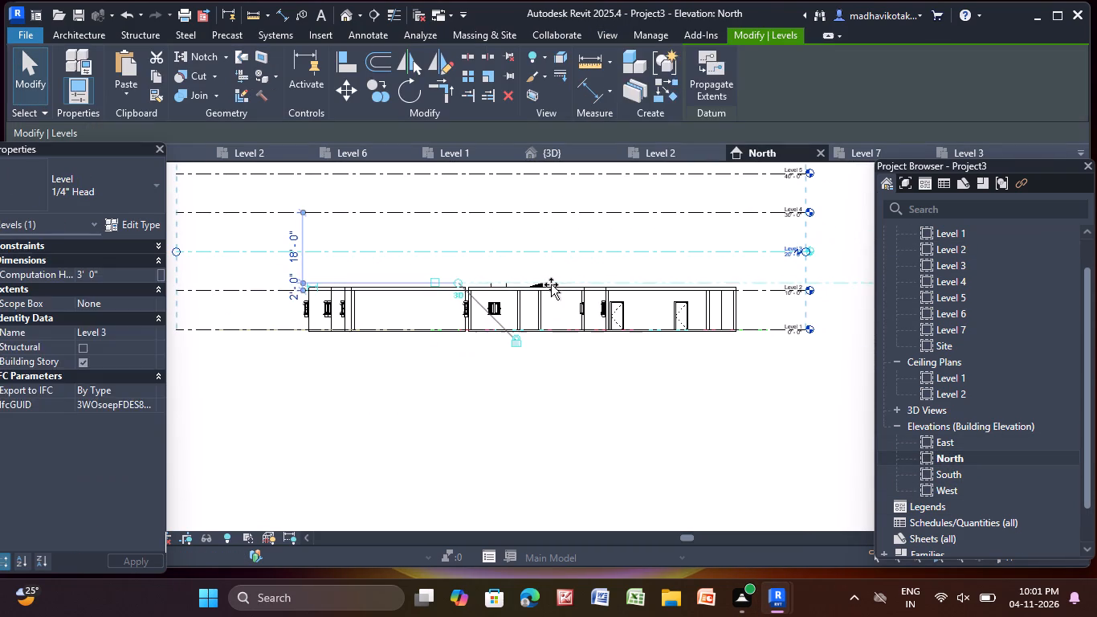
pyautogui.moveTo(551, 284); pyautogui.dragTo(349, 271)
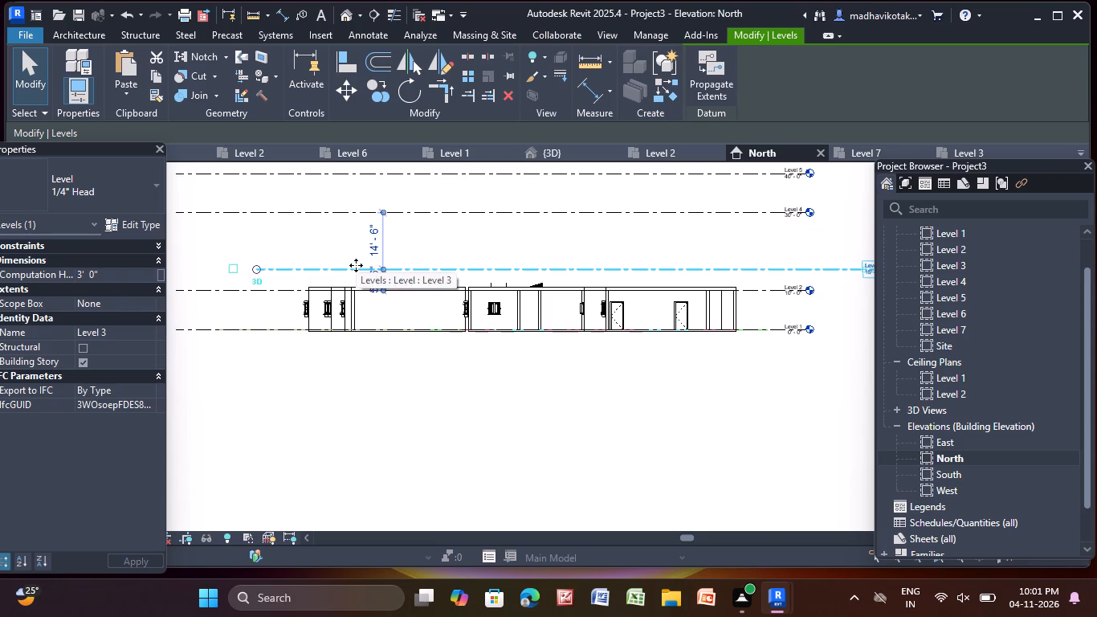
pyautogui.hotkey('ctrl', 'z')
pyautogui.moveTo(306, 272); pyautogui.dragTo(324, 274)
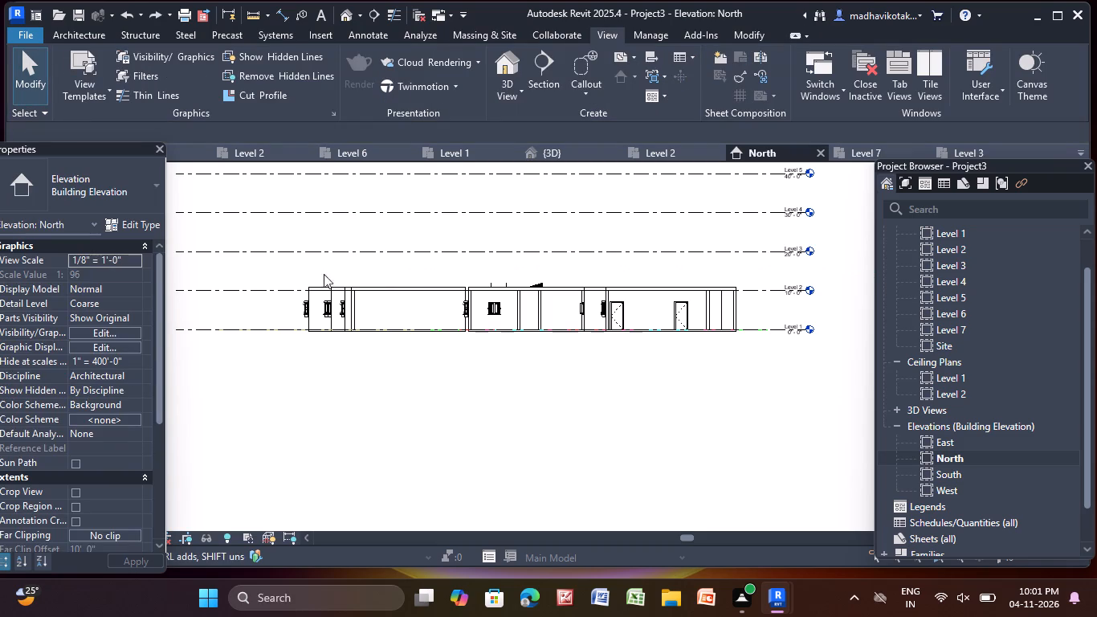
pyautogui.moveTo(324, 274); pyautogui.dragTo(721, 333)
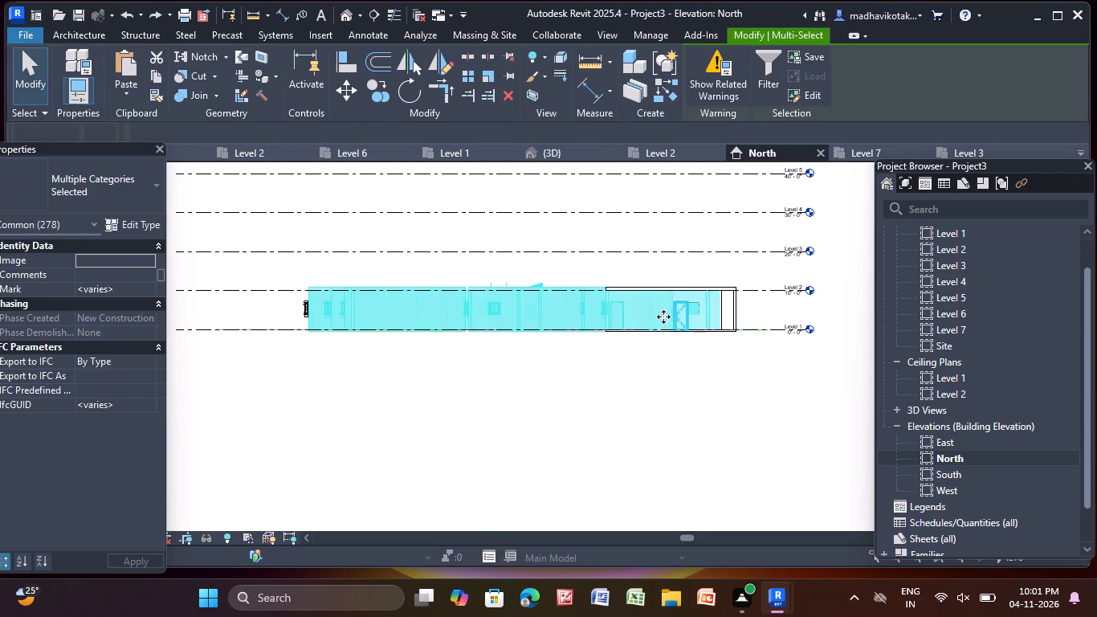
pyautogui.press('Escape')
# Copy the whole Level 1 storey from the North elevation and paste it aligned to selected levels, from Level 2 upward.
pyautogui.moveTo(277, 268); pyautogui.dragTo(761, 390)
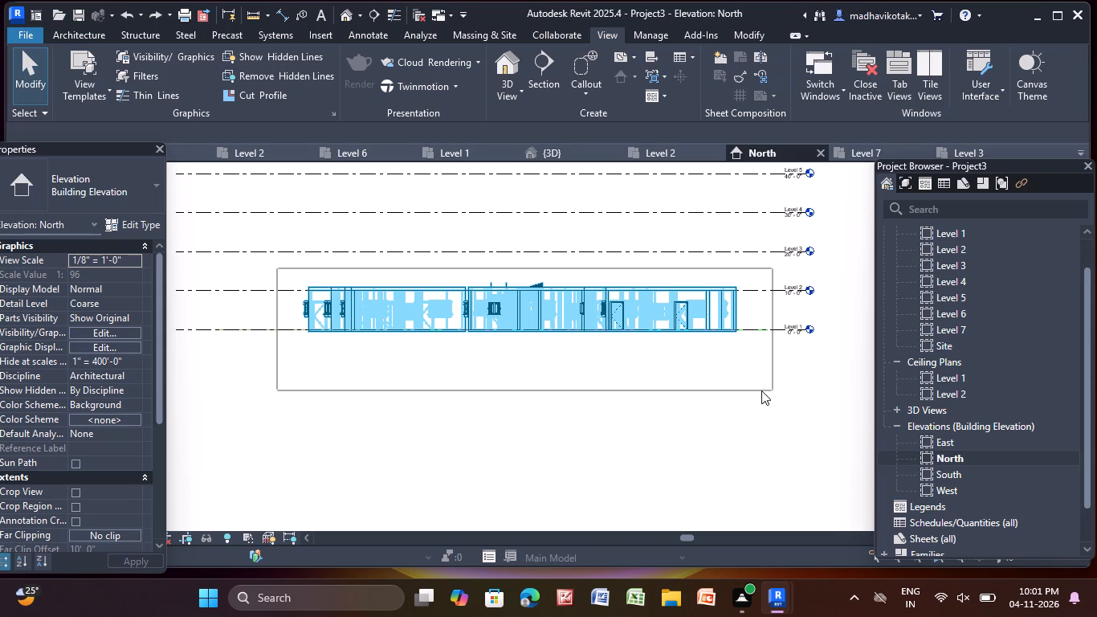
pyautogui.moveTo(761, 390); pyautogui.dragTo(769, 388)
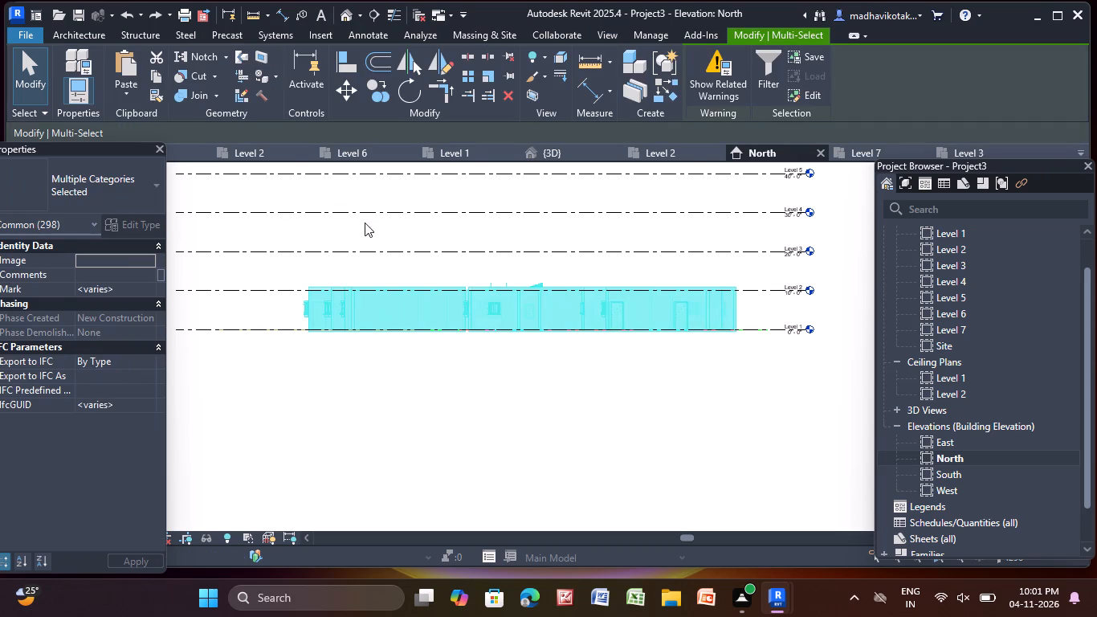
pyautogui.click(157, 72)
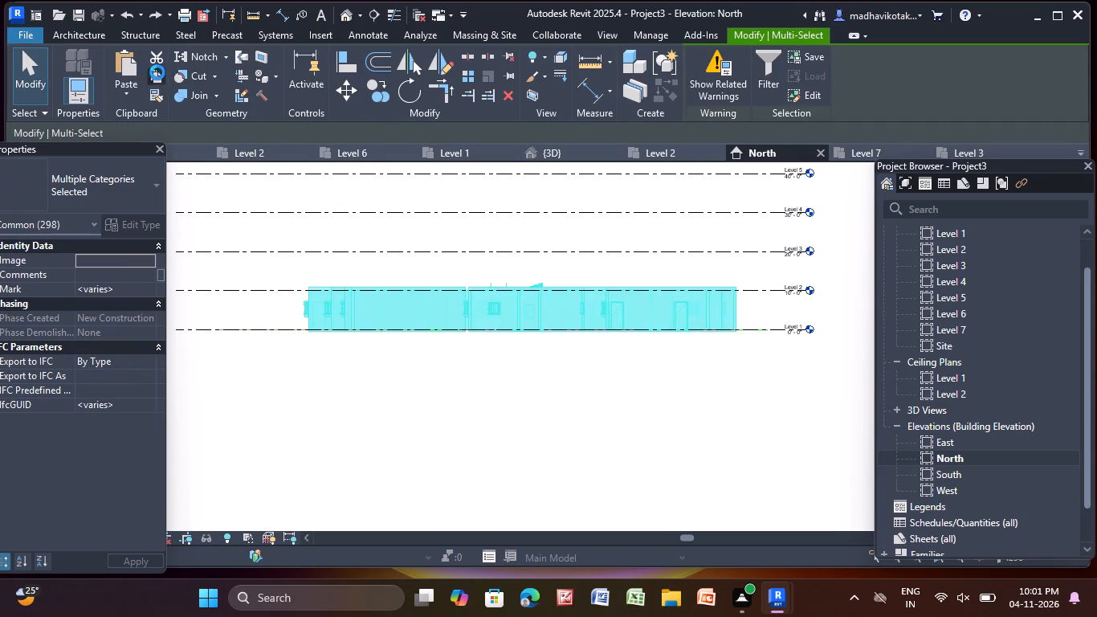
pyautogui.click(128, 96)
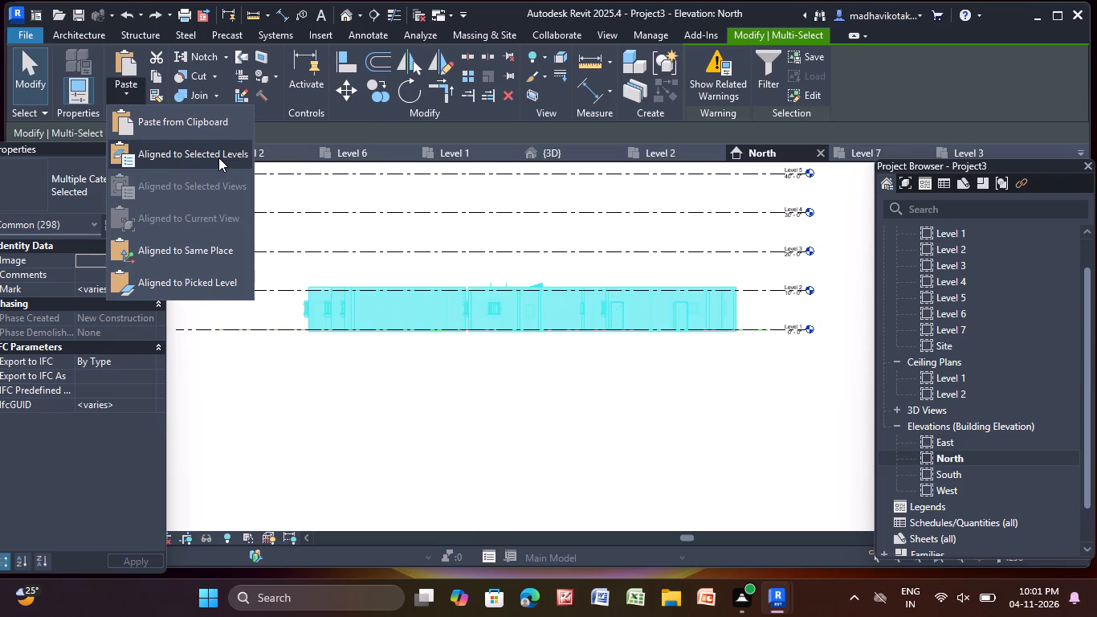
pyautogui.click(218, 157)
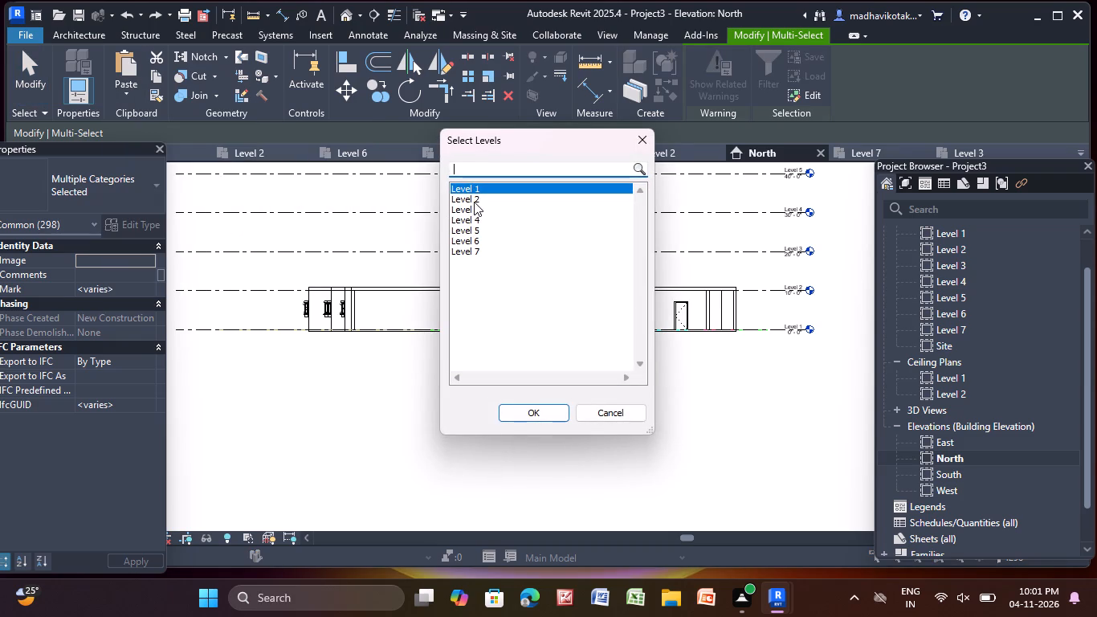
pyautogui.moveTo(483, 196); pyautogui.dragTo(484, 220)
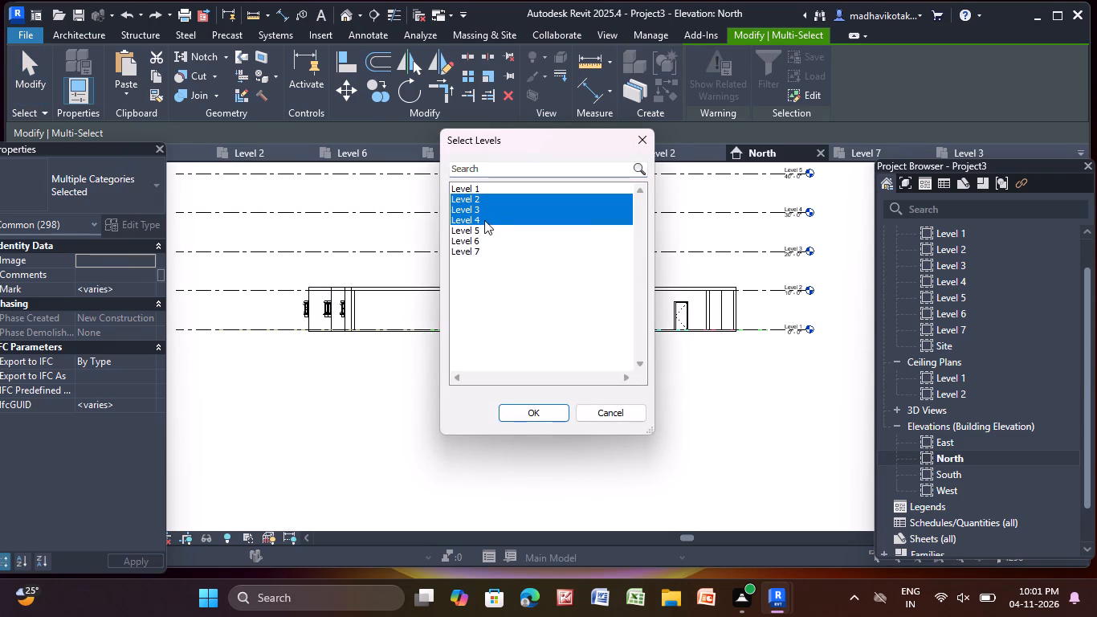
pyautogui.moveTo(484, 220); pyautogui.dragTo(484, 237)
pyautogui.click(532, 409)
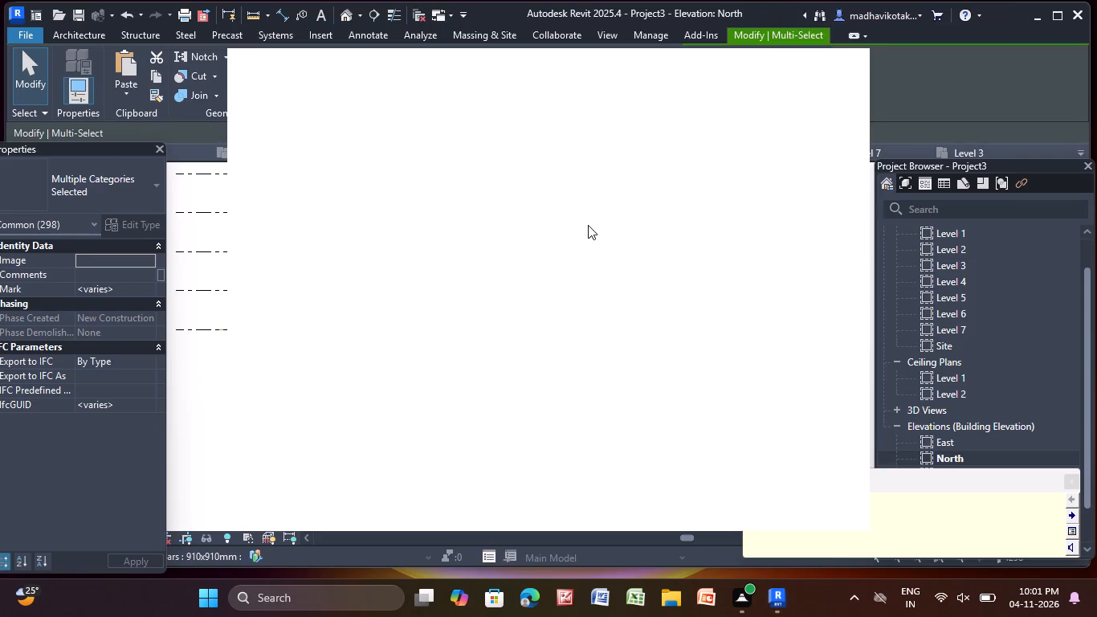
pyautogui.scroll(-5, 588, 225)
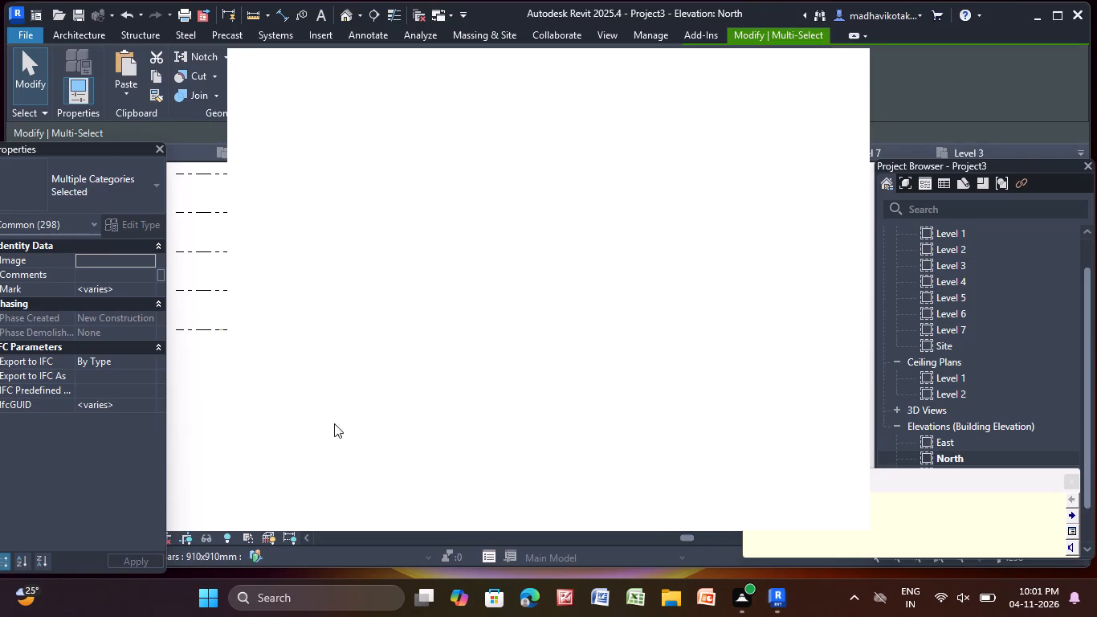
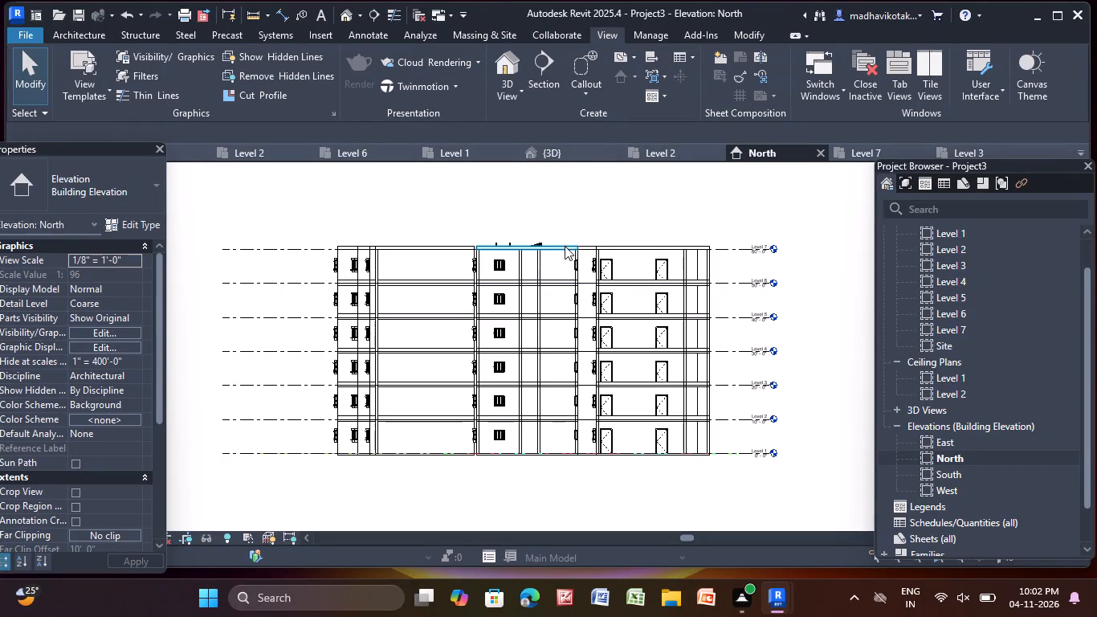
# Review the Level 1 floor plan and the flats copied to the Level 2 floor plan.
pyautogui.click(95, 36)
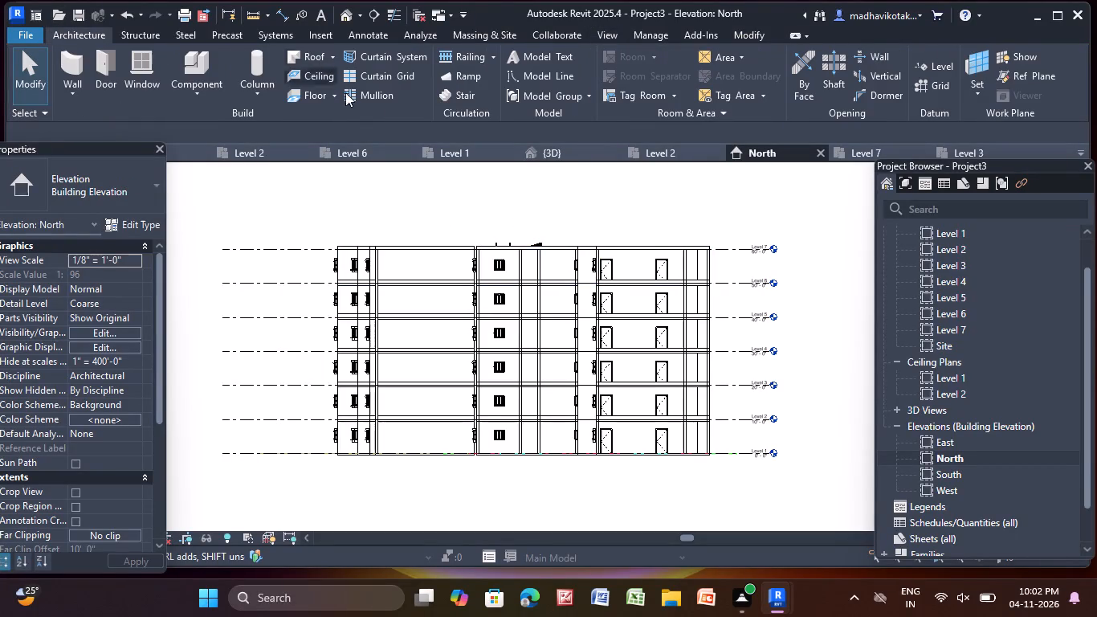
pyautogui.scroll(6, 946, 236)
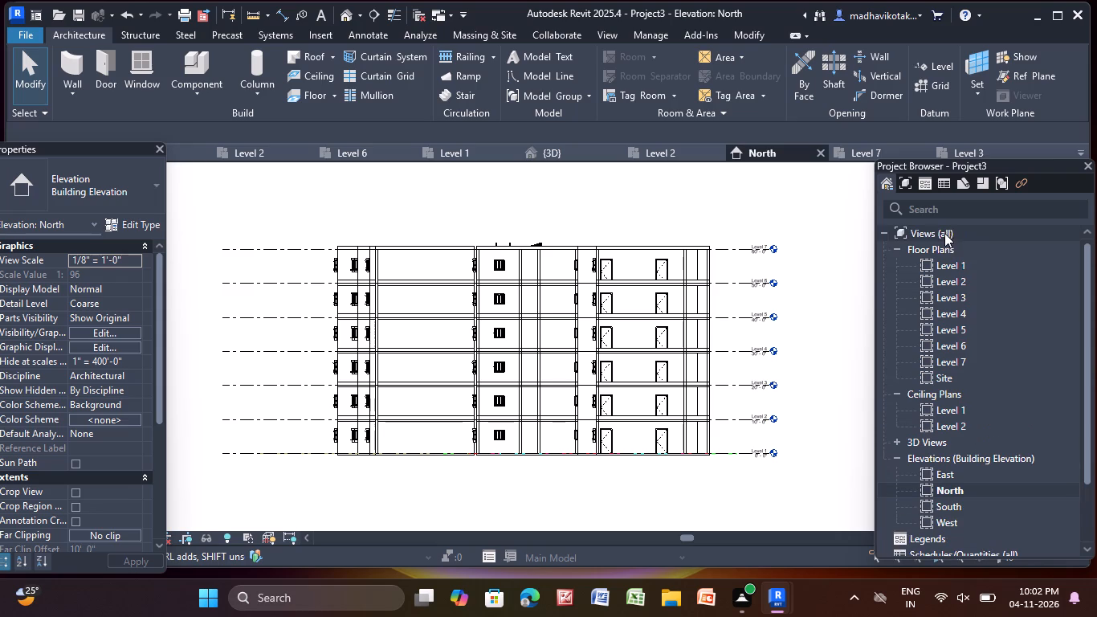
pyautogui.scroll(4, 944, 233)
pyautogui.doubleClick(960, 266)
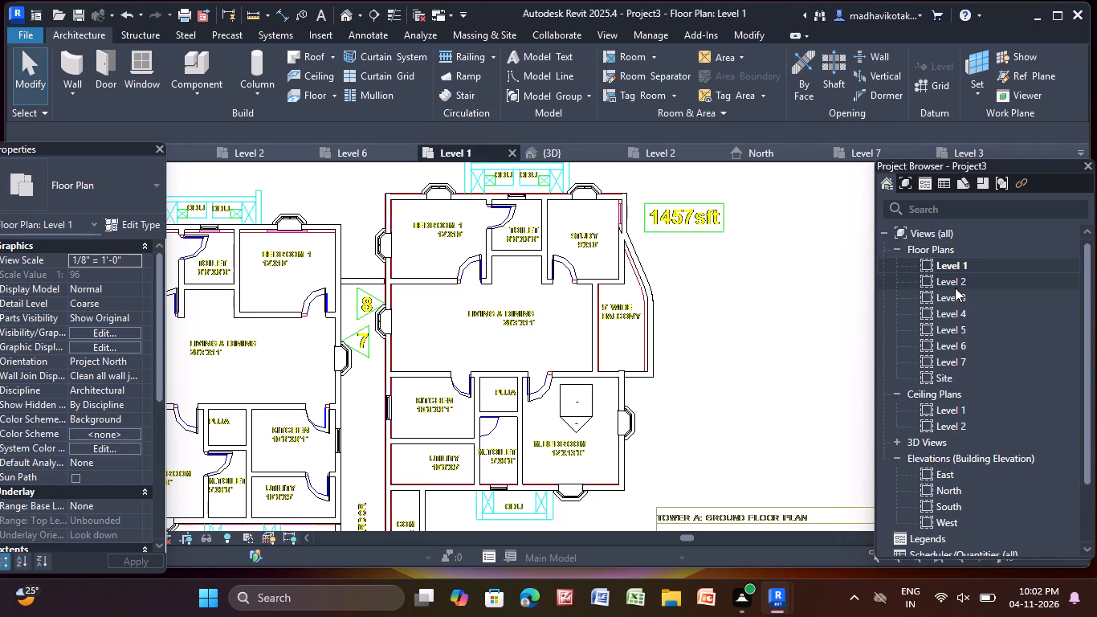
pyautogui.doubleClick(955, 284)
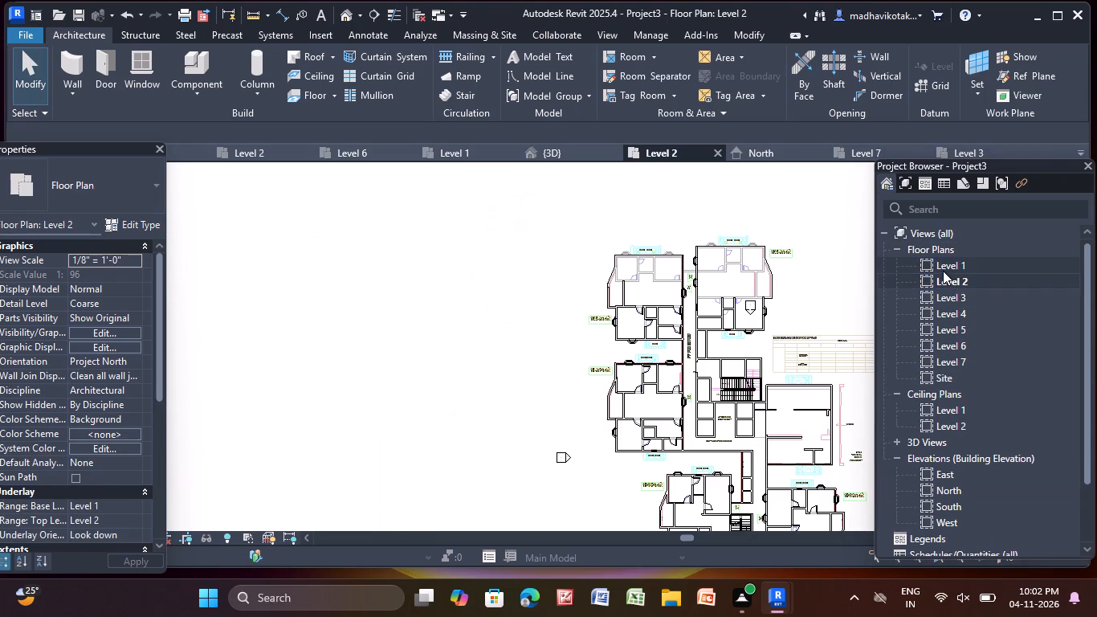
pyautogui.moveTo(627, 308); pyautogui.dragTo(369, 187, button='middle')
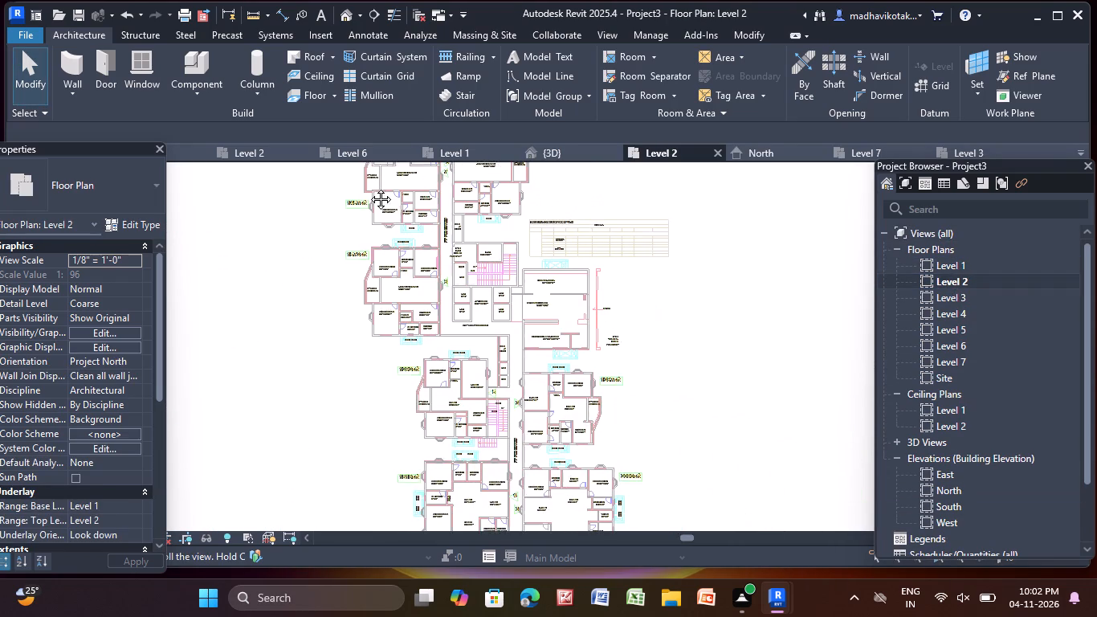
pyautogui.moveTo(369, 187); pyautogui.dragTo(370, 186, button='middle')
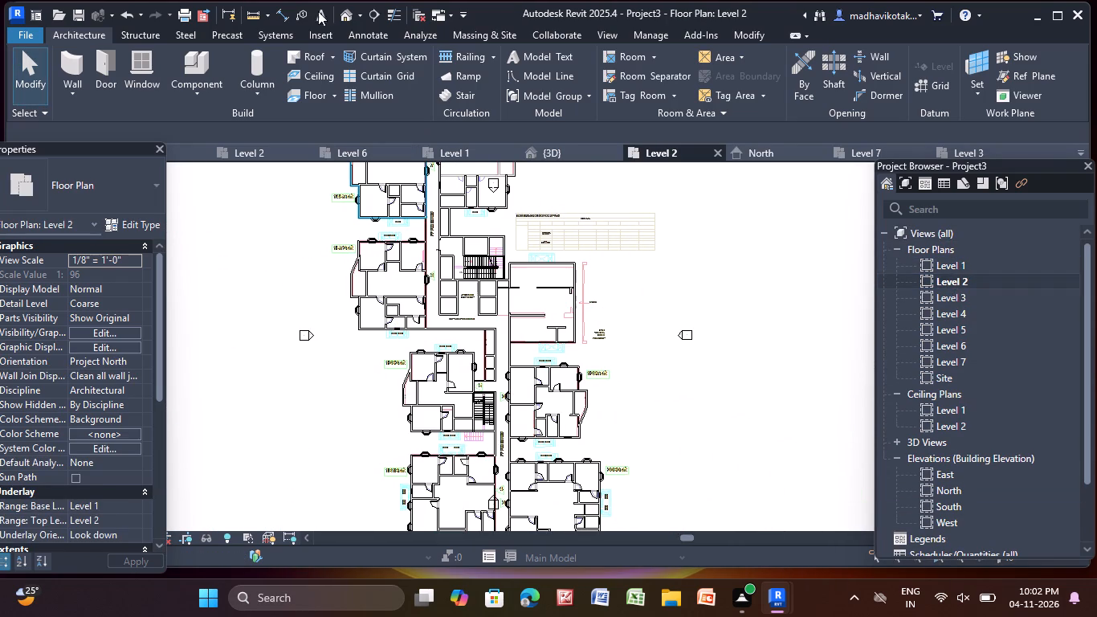
# Examine the stacked storeys in the 3D view from several sides, including the ground-storey windows on the front facade.
pyautogui.click(341, 11)
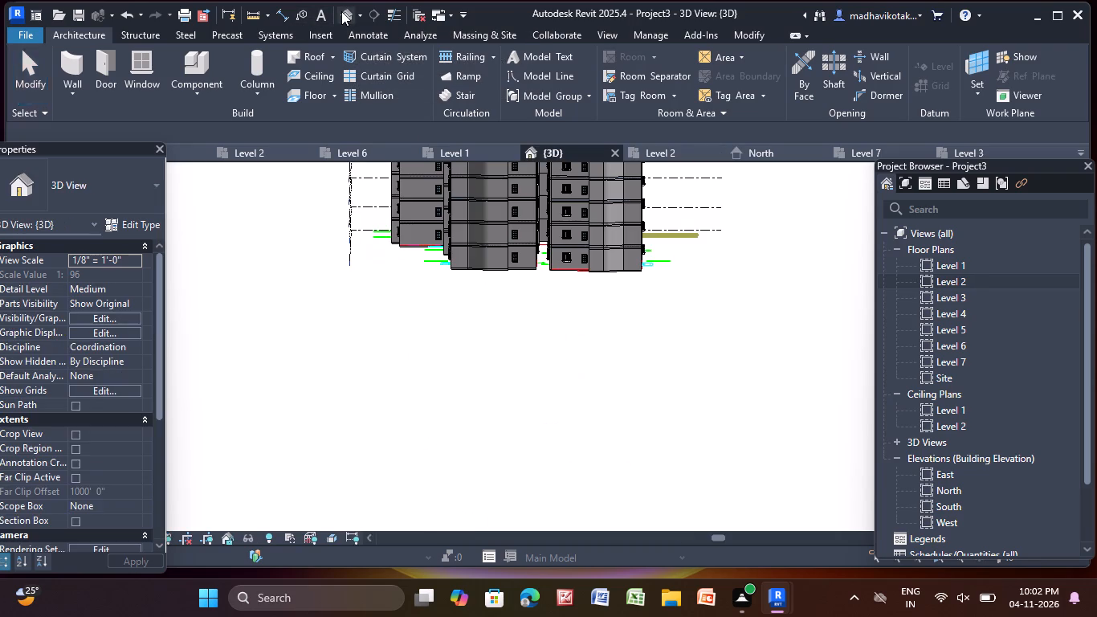
pyautogui.scroll(4, 613, 275)
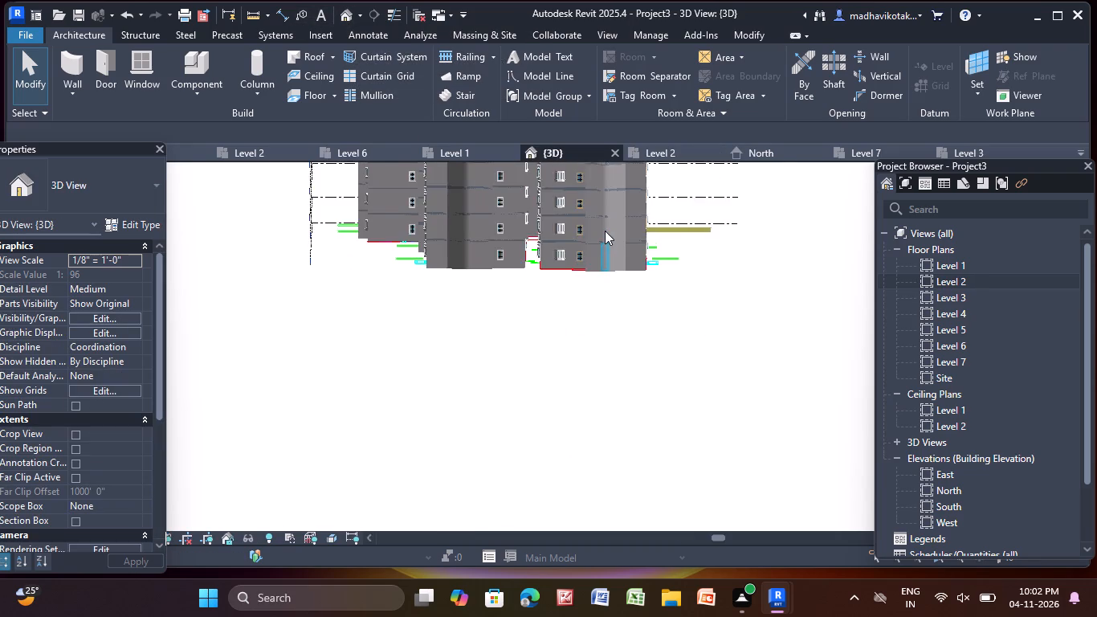
pyautogui.moveTo(584, 353); pyautogui.dragTo(618, 472, button='middle')
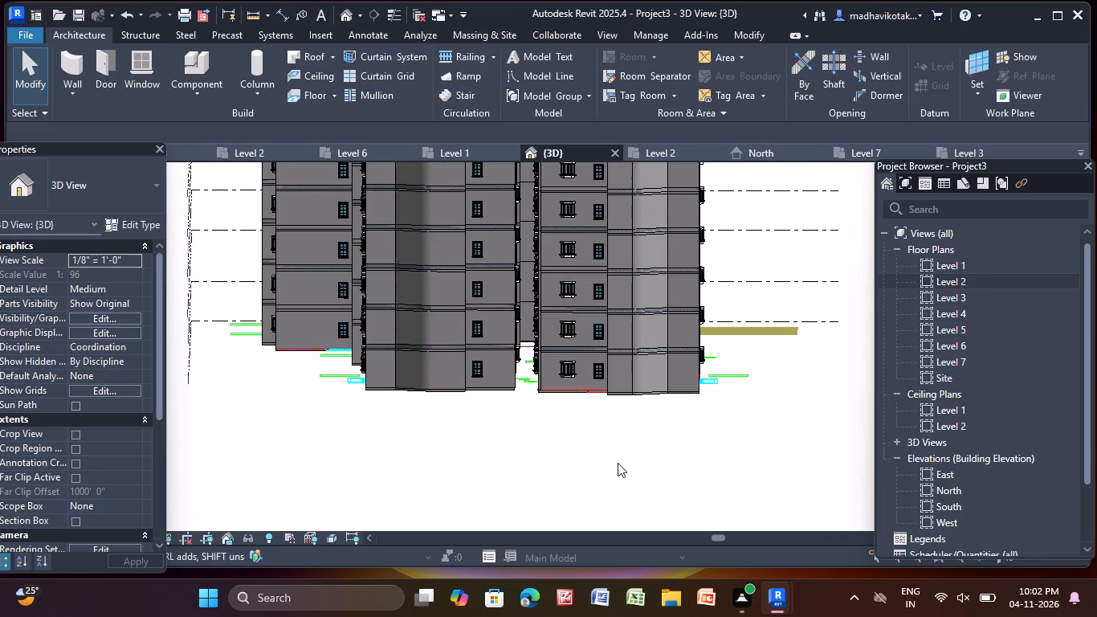
pyautogui.scroll(-4, 620, 480)
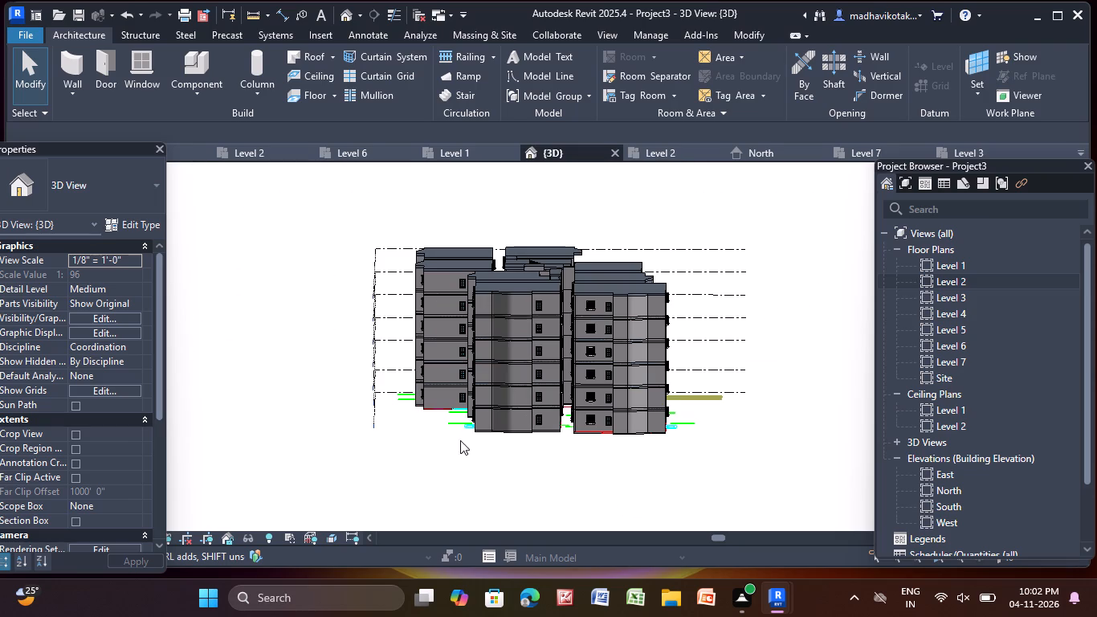
pyautogui.scroll(3, 448, 428)
pyautogui.moveTo(576, 489); pyautogui.dragTo(577, 277, button='middle')
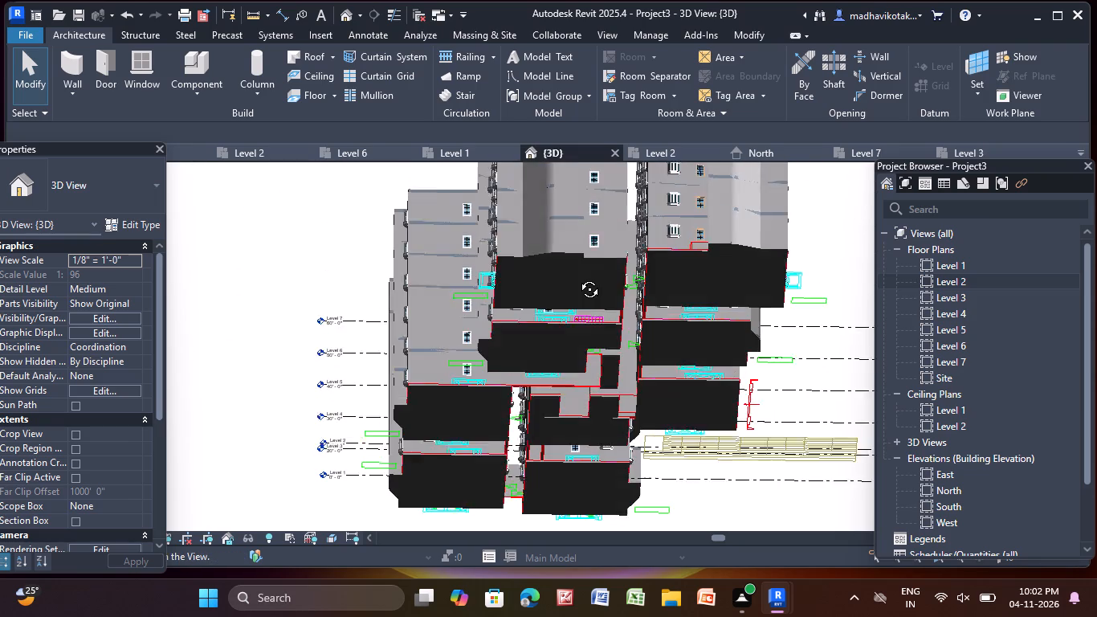
pyautogui.moveTo(577, 277); pyautogui.dragTo(590, 472, button='middle')
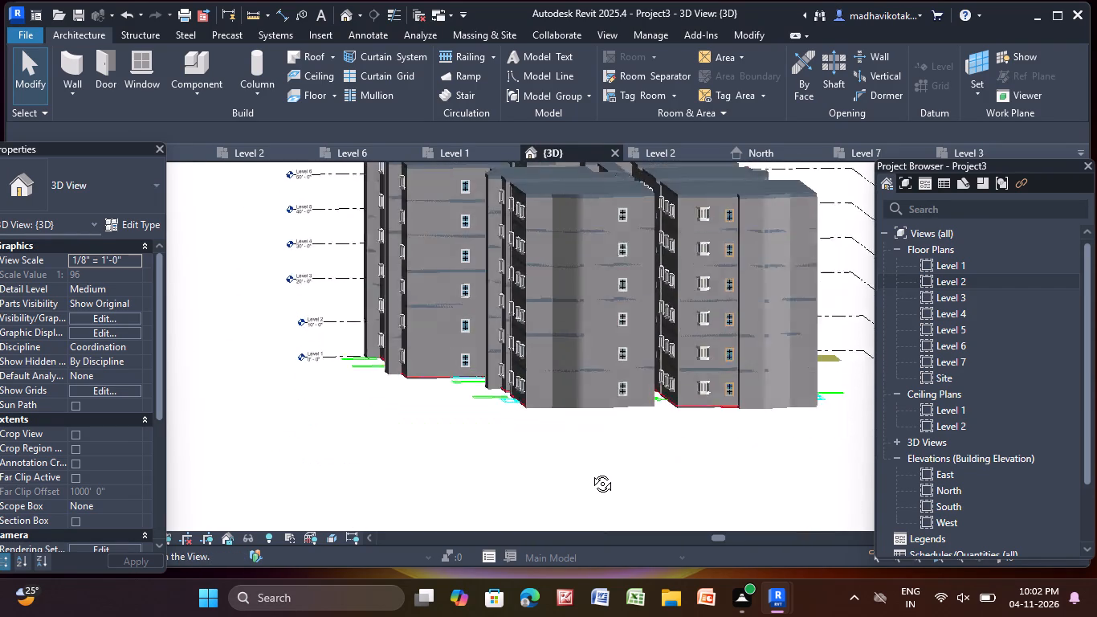
pyautogui.moveTo(590, 472); pyautogui.dragTo(577, 447, button='middle')
pyautogui.middleClick(569, 420)
pyautogui.scroll(5, 592, 373)
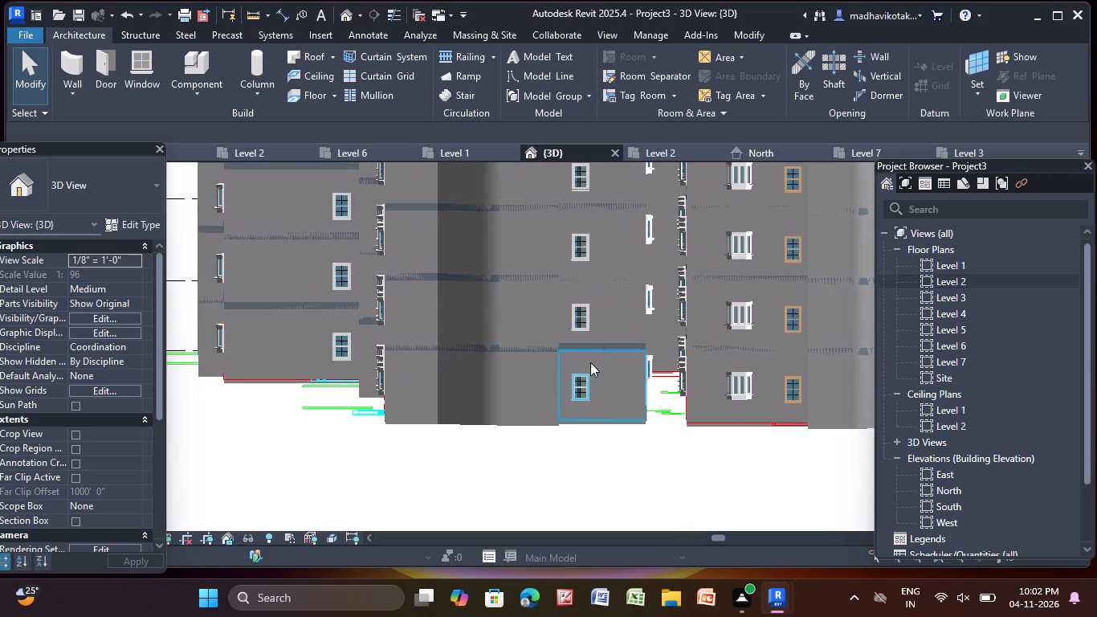
pyautogui.scroll(2, 585, 368)
pyautogui.click(574, 390)
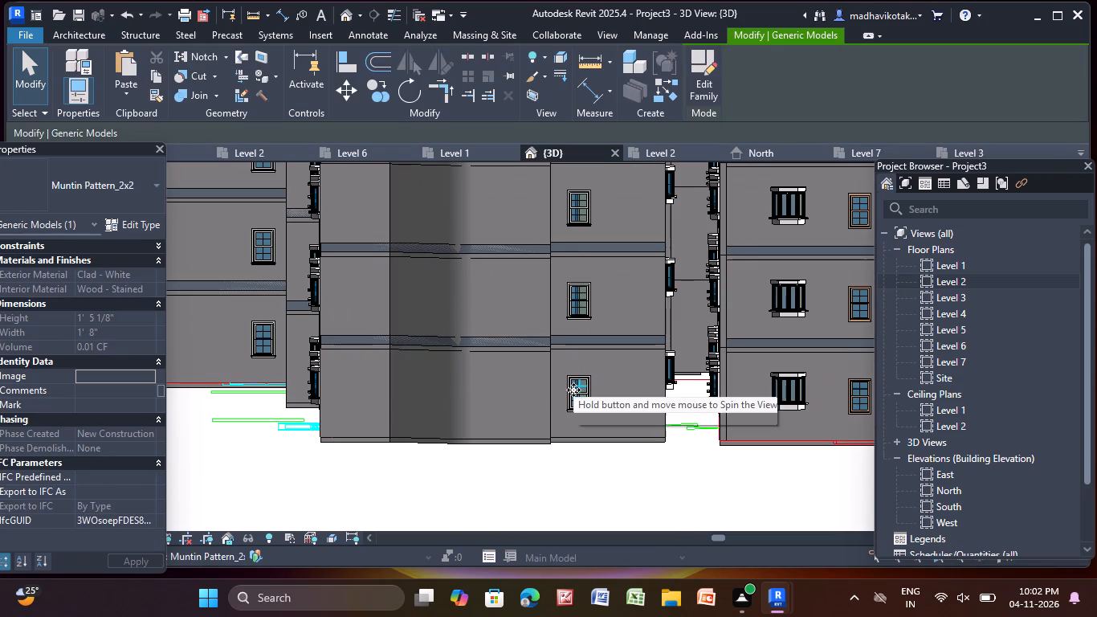
pyautogui.press('Escape')
pyautogui.click(577, 383)
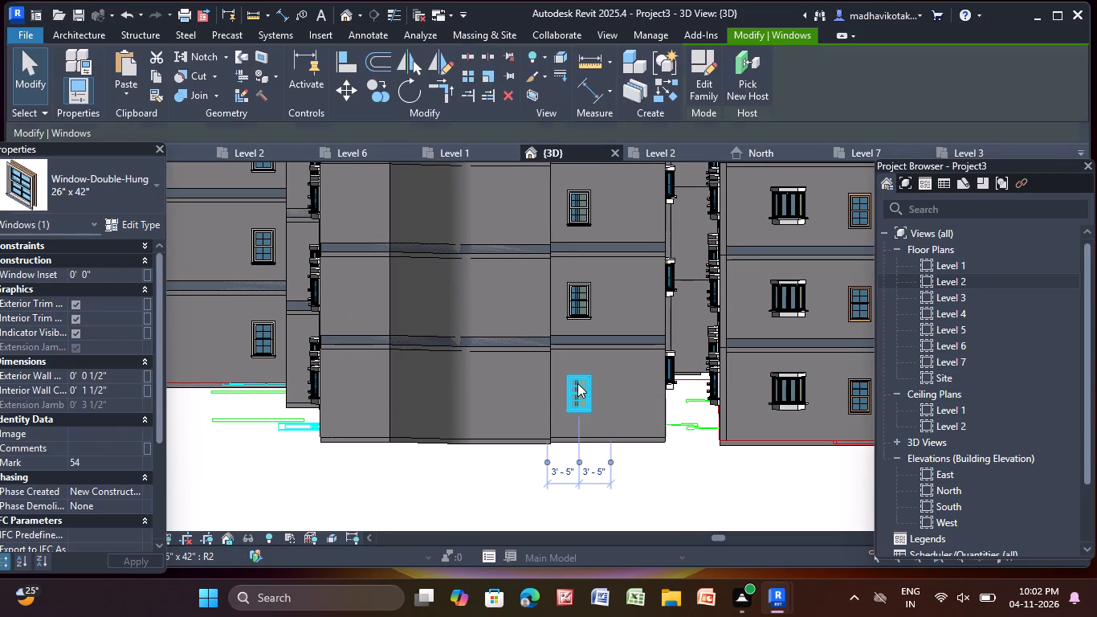
pyautogui.press('Escape')
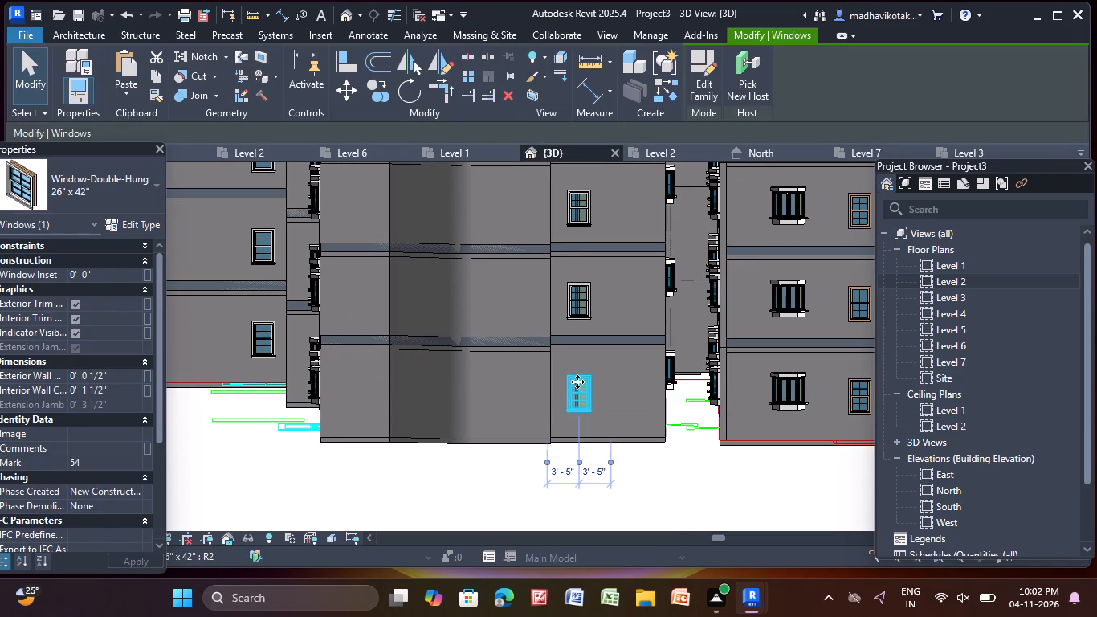
pyautogui.scroll(-4, 577, 366)
# Set the height of the Level 1 splayed bay window beside the orange-framed window to 3' above its storey base.
pyautogui.click(704, 378)
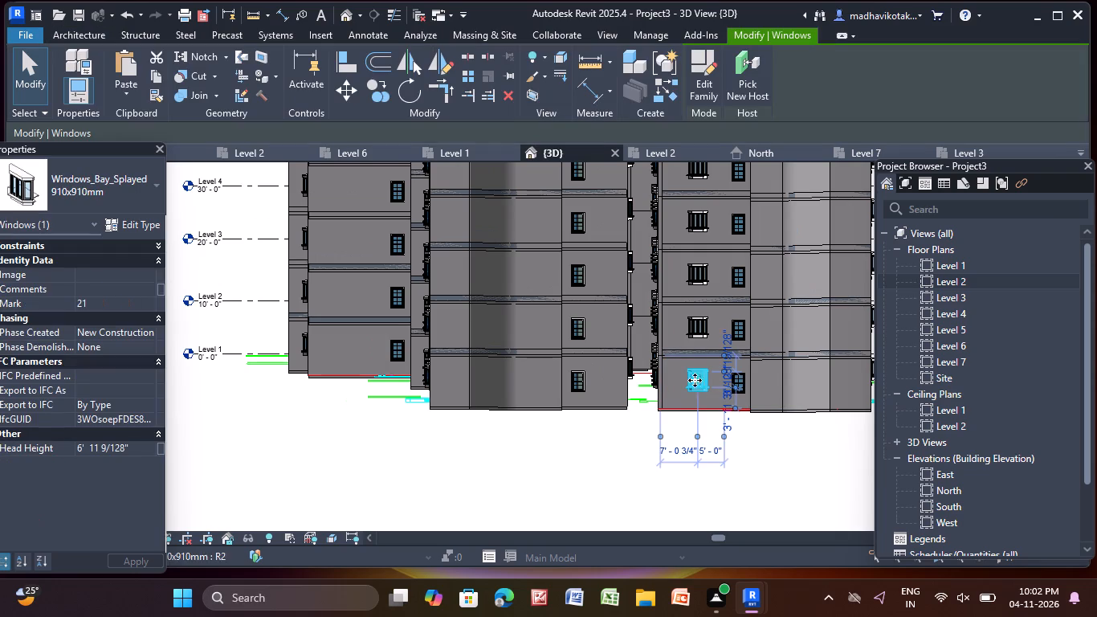
pyautogui.moveTo(432, 363); pyautogui.dragTo(388, 365, button='middle')
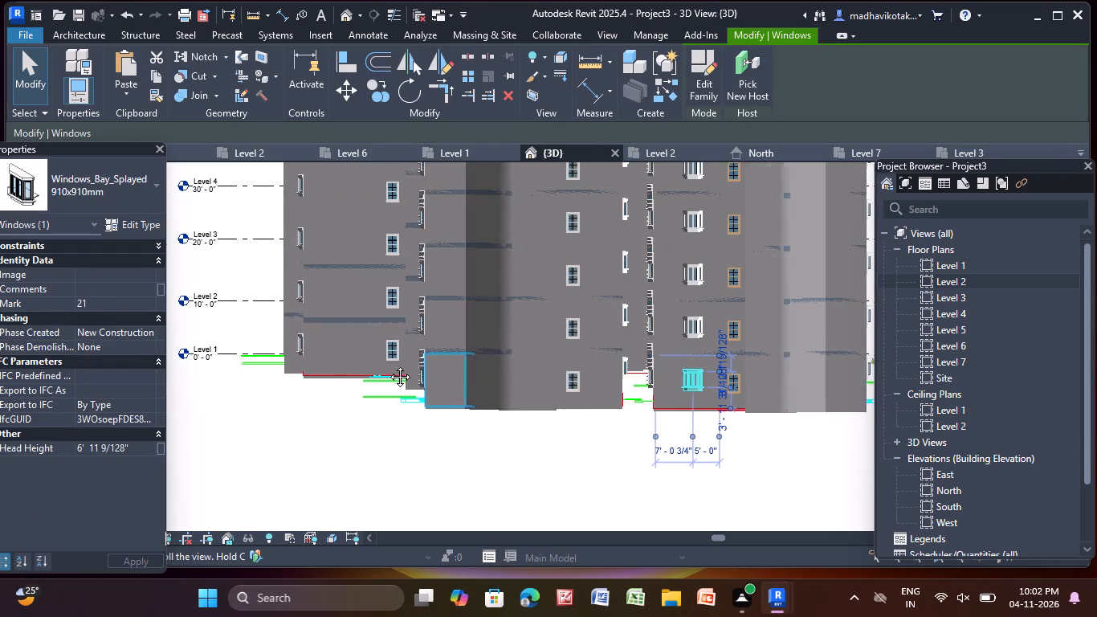
pyautogui.moveTo(388, 365); pyautogui.dragTo(314, 367, button='middle')
pyautogui.scroll(5, 504, 394)
pyautogui.press('Escape')
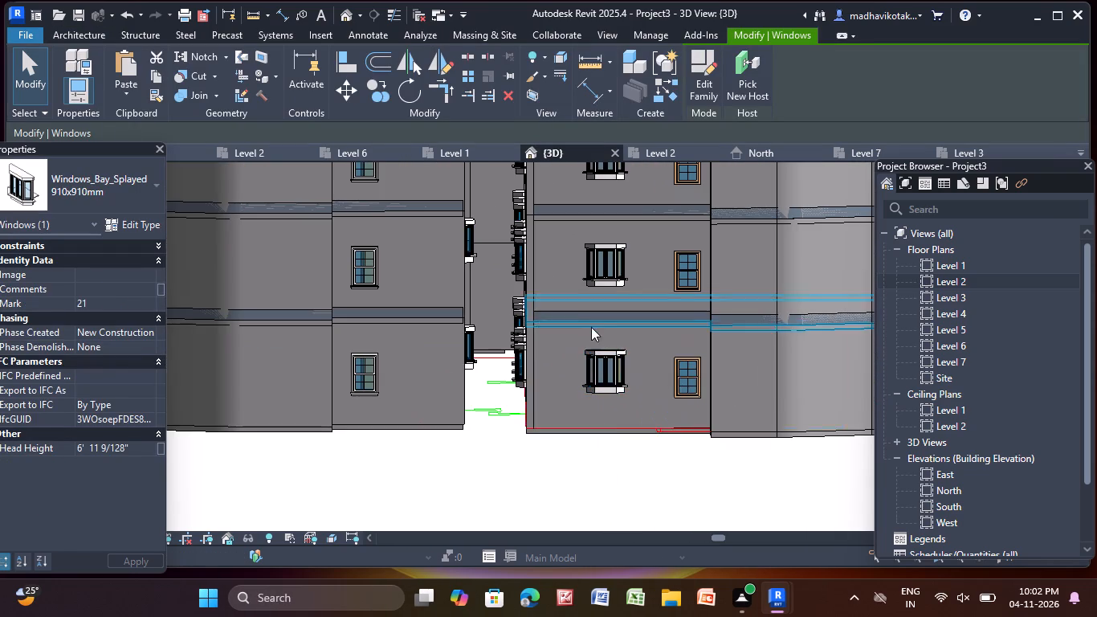
pyautogui.press('Escape')
pyautogui.press('Escape')
pyautogui.click(589, 372)
pyautogui.scroll(3, 642, 427)
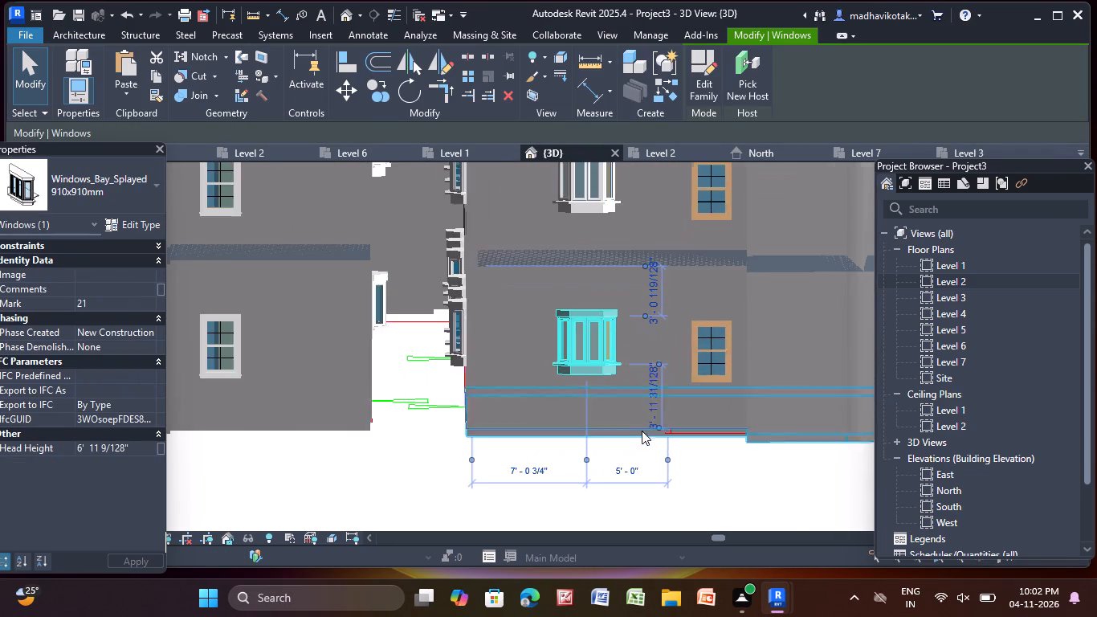
pyautogui.click(658, 414)
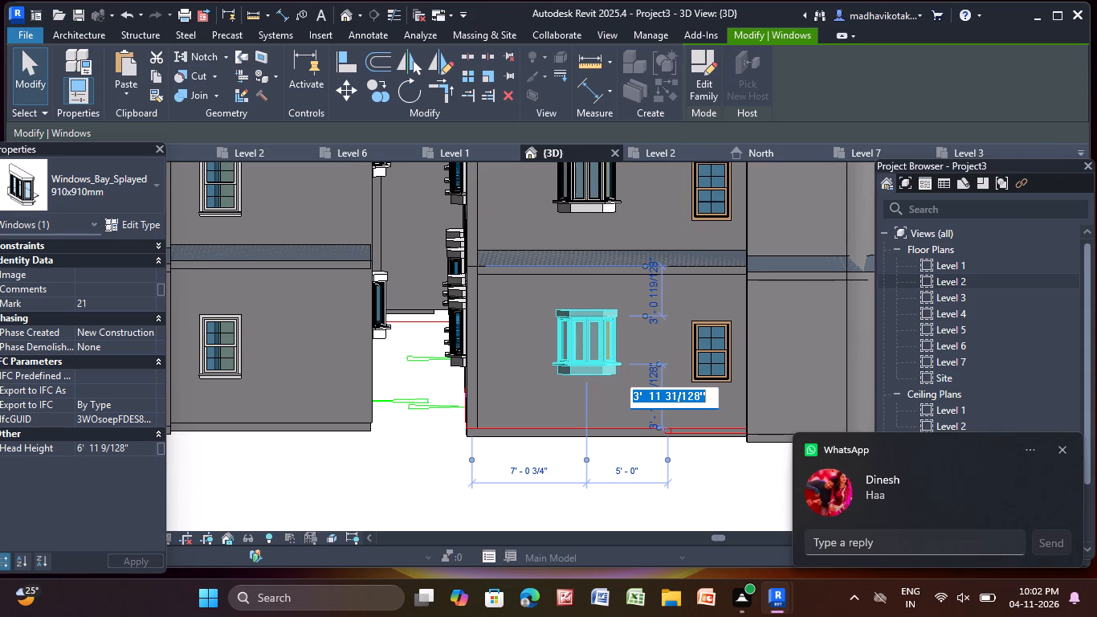
pyautogui.press('BackSpace')
pyautogui.press('3')
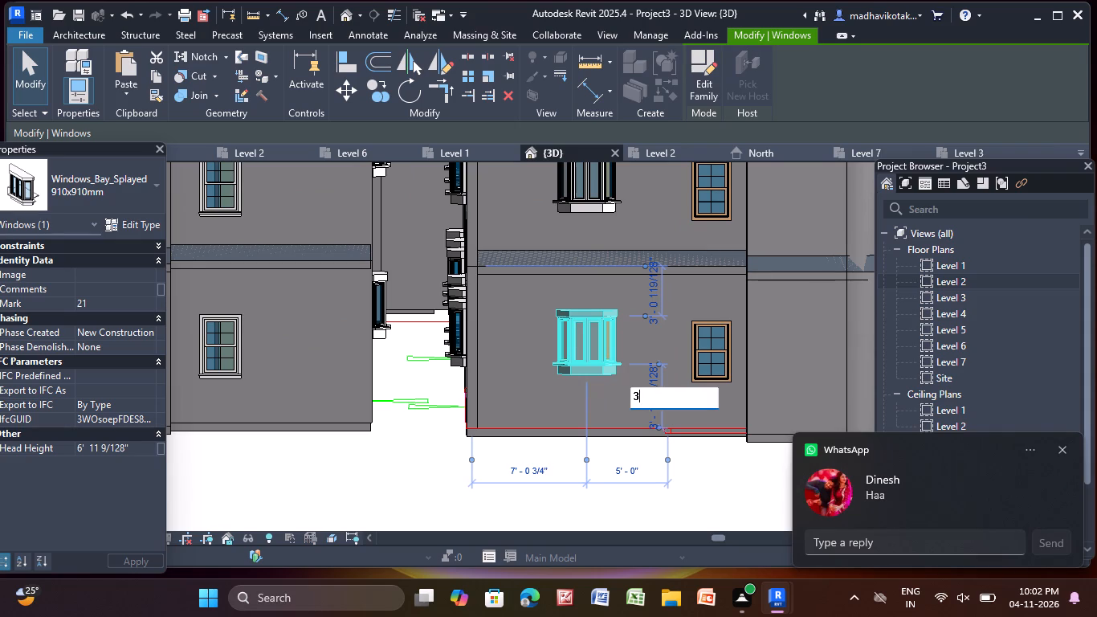
pyautogui.press("'")
pyautogui.press('Return')
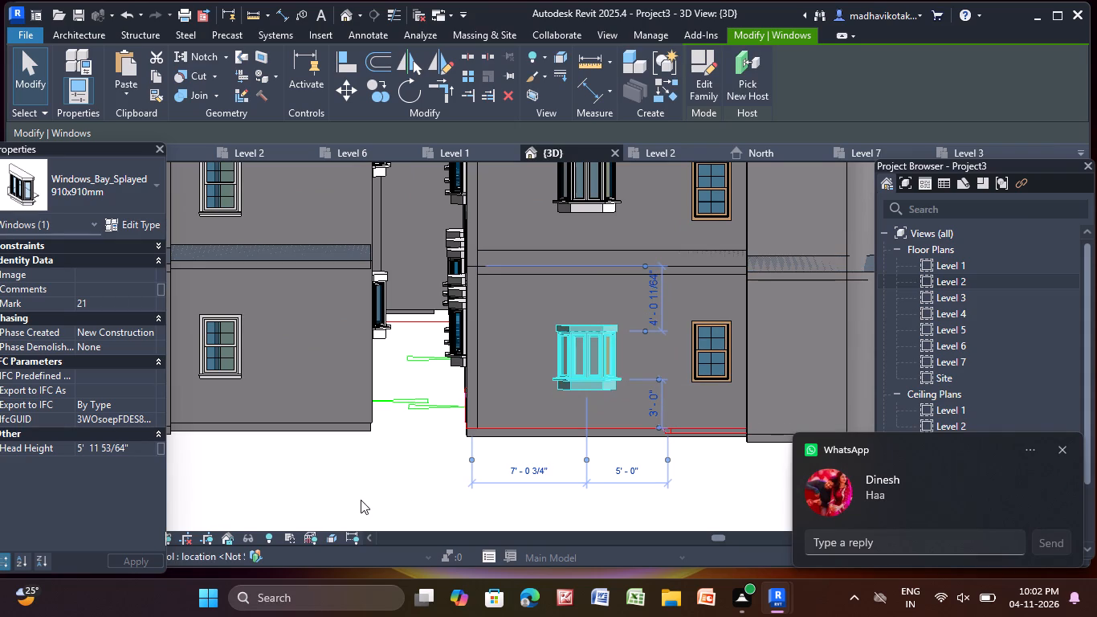
pyautogui.click(360, 516)
# Set the Level 2 splayed bay window directly above to 3' above its storey base.
pyautogui.click(594, 203)
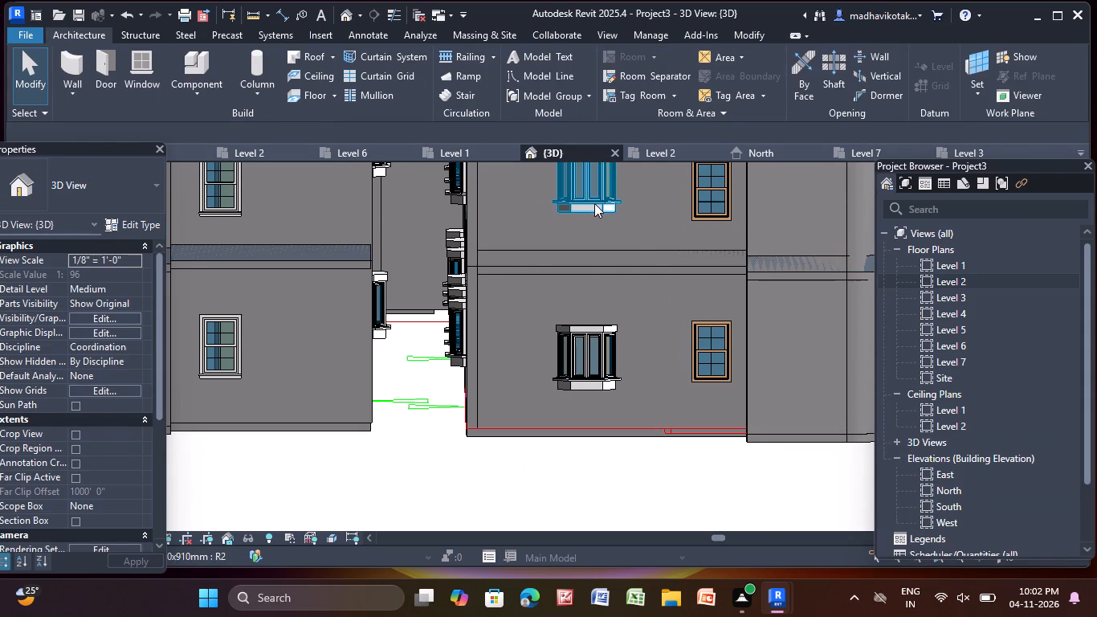
pyautogui.moveTo(589, 210); pyautogui.dragTo(578, 359, button='middle')
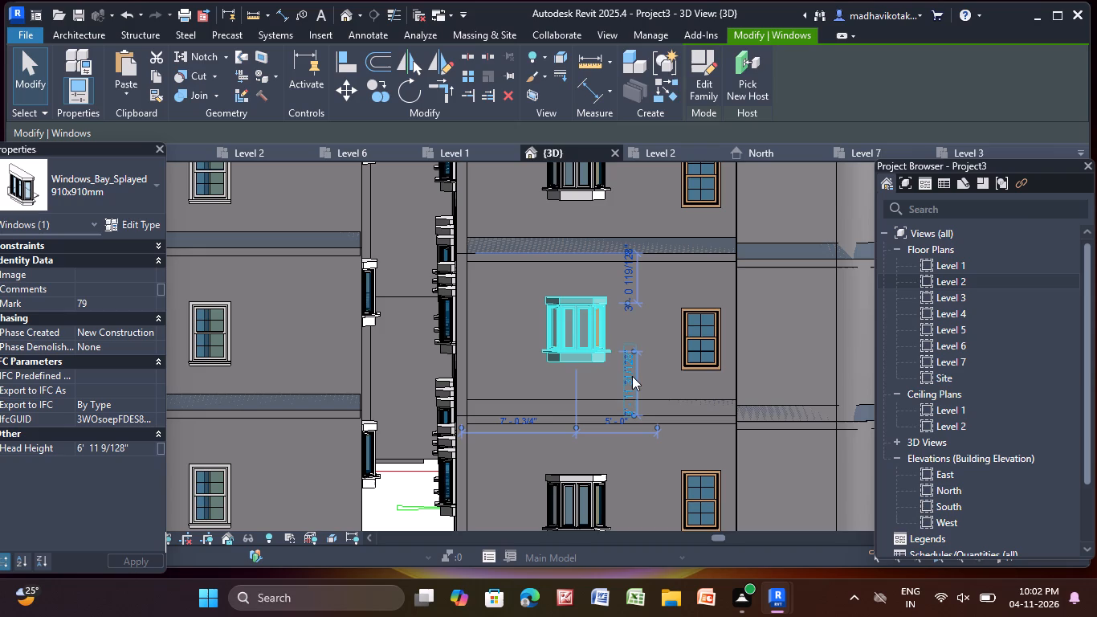
pyautogui.click(632, 376)
pyautogui.press('BackSpace')
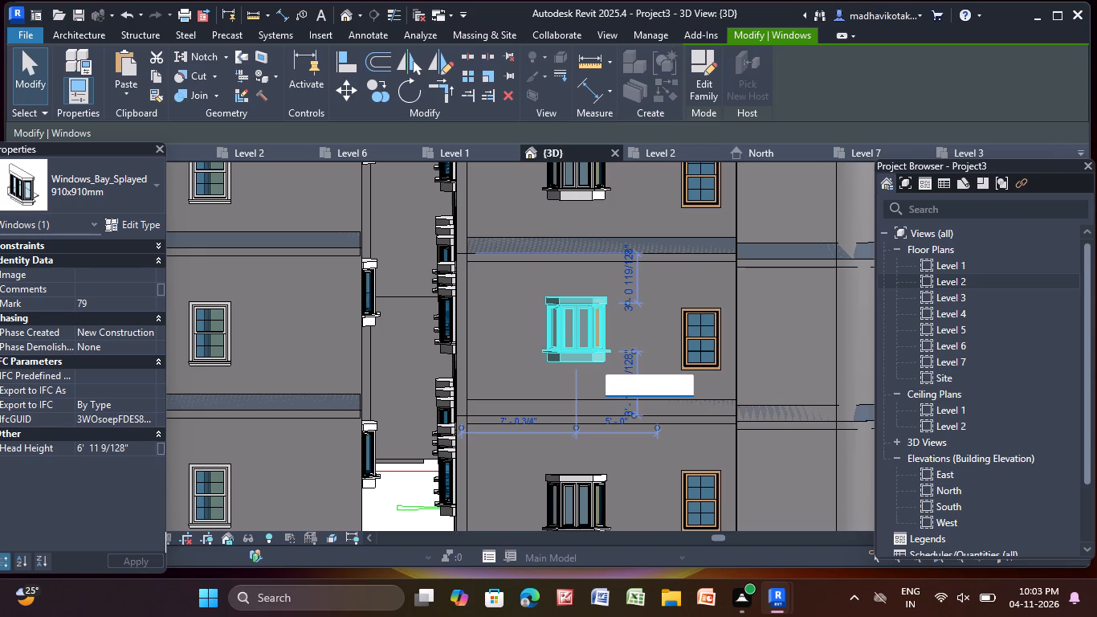
pyautogui.write('3;')
pyautogui.press('\\')
pyautogui.press('BackSpace')
pyautogui.press('BackSpace')
pyautogui.press("'")
pyautogui.press('Return')
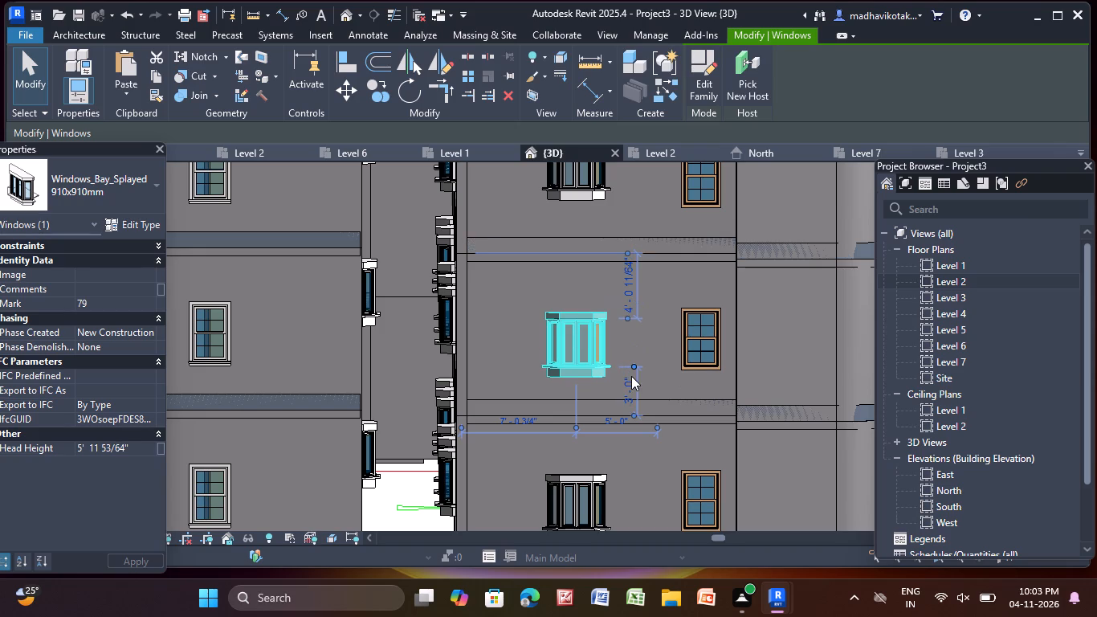
# Set the Level 3 splayed bay window in the same column to 3' above its storey base.
pyautogui.moveTo(610, 415); pyautogui.dragTo(614, 549, button='middle')
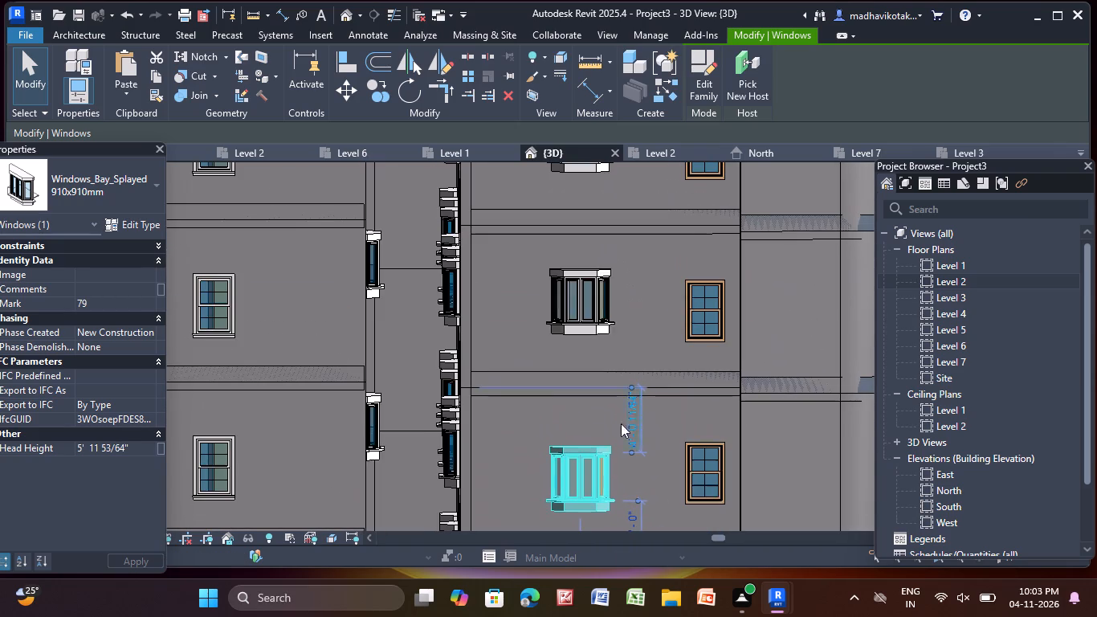
pyautogui.click(569, 288)
pyautogui.click(640, 358)
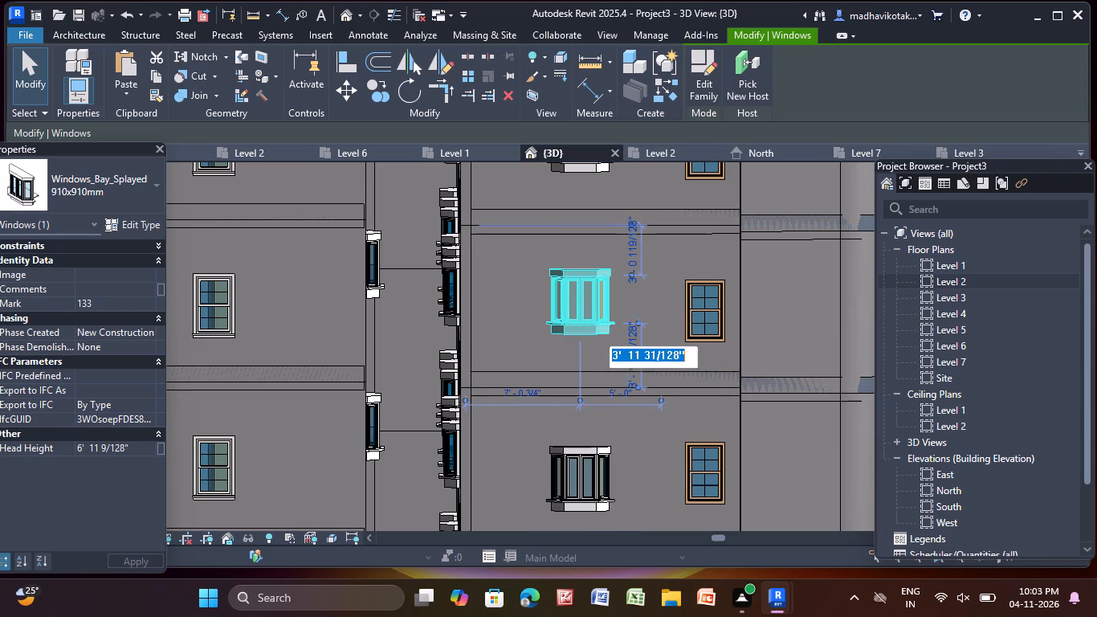
pyautogui.click(690, 353)
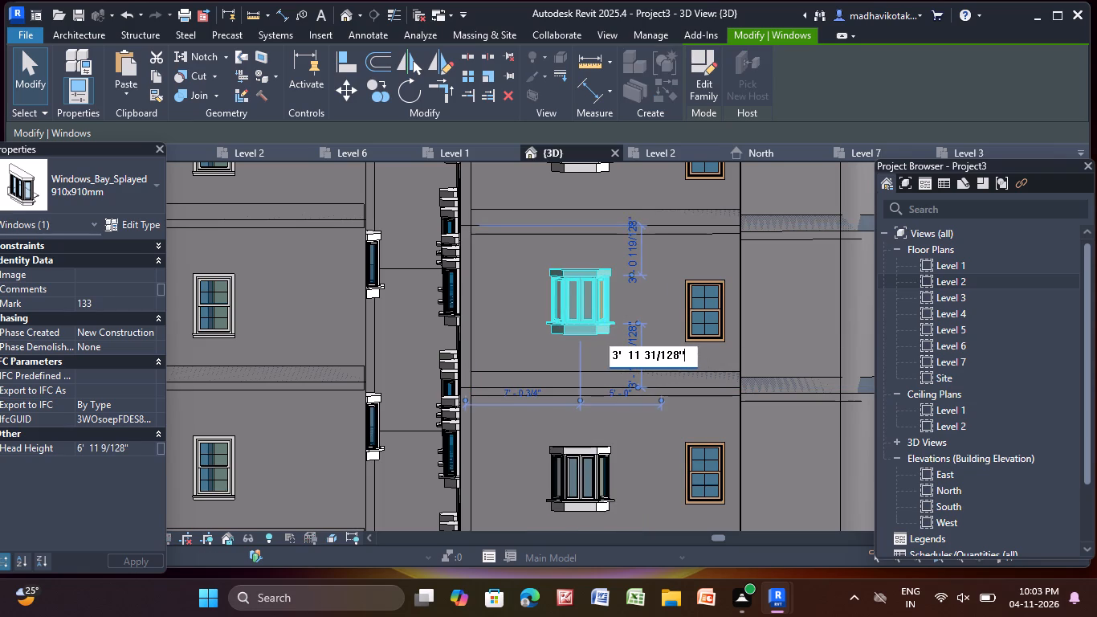
pyautogui.press('BackSpace')
pyautogui.press('BackSpace')
pyautogui.press('BackSpace')
pyautogui.press('BackSpace')
pyautogui.press('BackSpace')
pyautogui.press('BackSpace')
pyautogui.press('BackSpace')
pyautogui.press('BackSpace')
pyautogui.press('BackSpace')
pyautogui.press('BackSpace')
pyautogui.press('BackSpace')
pyautogui.press('BackSpace')
pyautogui.press('BackSpace')
pyautogui.press('BackSpace')
pyautogui.press('BackSpace')
pyautogui.press('BackSpace')
pyautogui.press('BackSpace')
pyautogui.press('BackSpace')
pyautogui.press('BackSpace')
pyautogui.press('BackSpace')
pyautogui.write("3'")
pyautogui.press('Return')
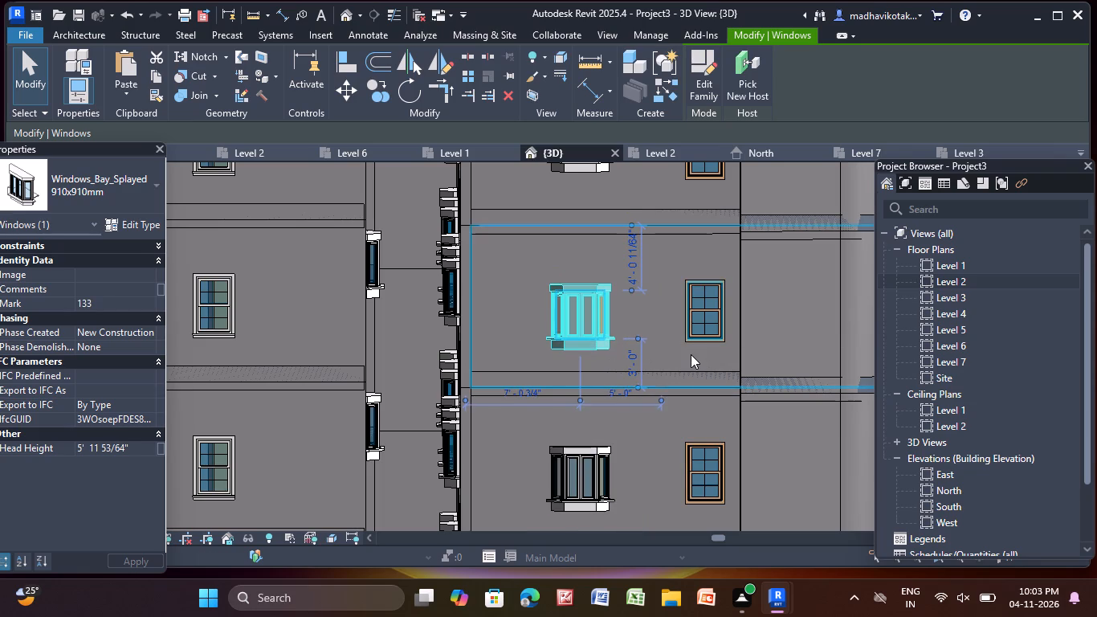
# Set the Level 4 splayed bay window in the column beside the orange-framed windows to 3' above its storey base.
pyautogui.moveTo(692, 362); pyautogui.dragTo(637, 616, button='middle')
pyautogui.click(513, 402)
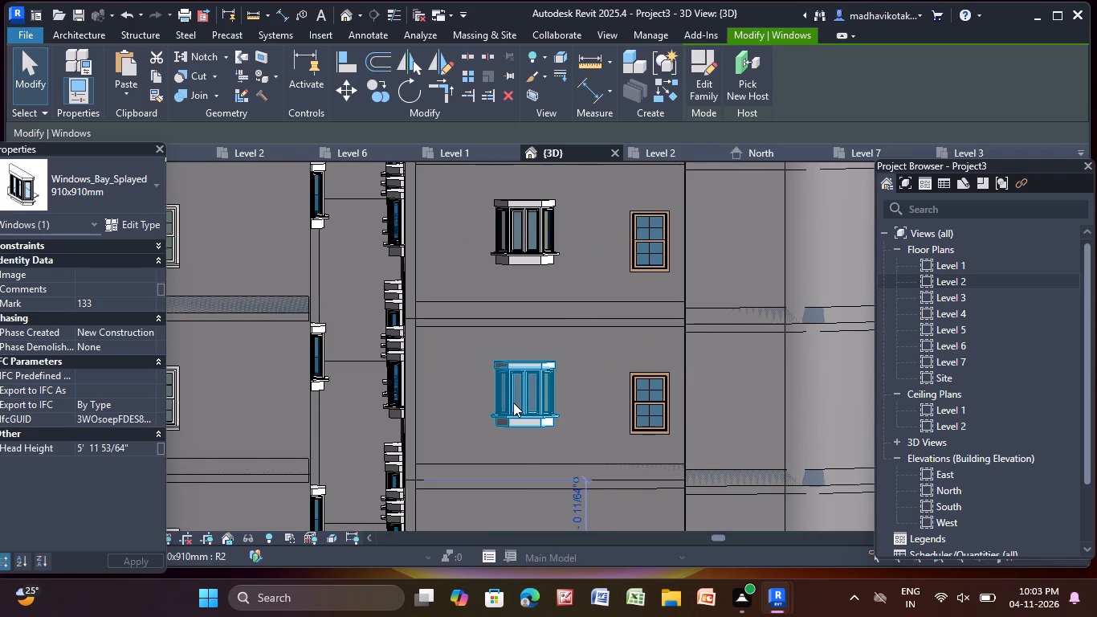
pyautogui.click(582, 443)
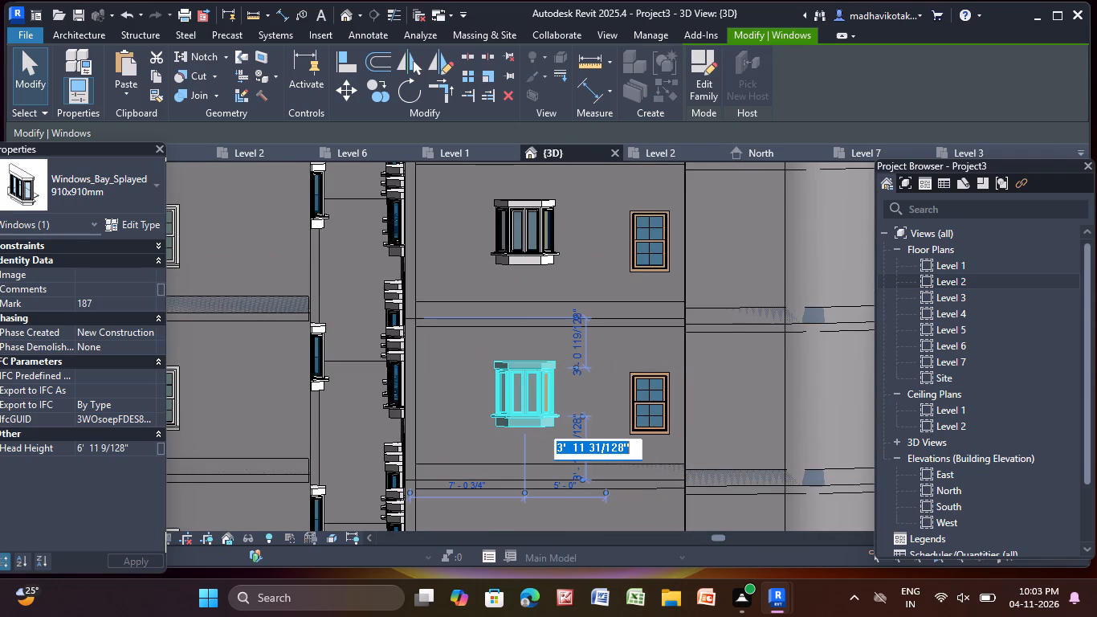
pyautogui.press('BackSpace')
pyautogui.press('BackSpace')
pyautogui.press('BackSpace')
pyautogui.press('BackSpace')
pyautogui.press('BackSpace')
pyautogui.press('BackSpace')
pyautogui.press('BackSpace')
pyautogui.press('BackSpace')
pyautogui.write("3'")
pyautogui.press('Return')
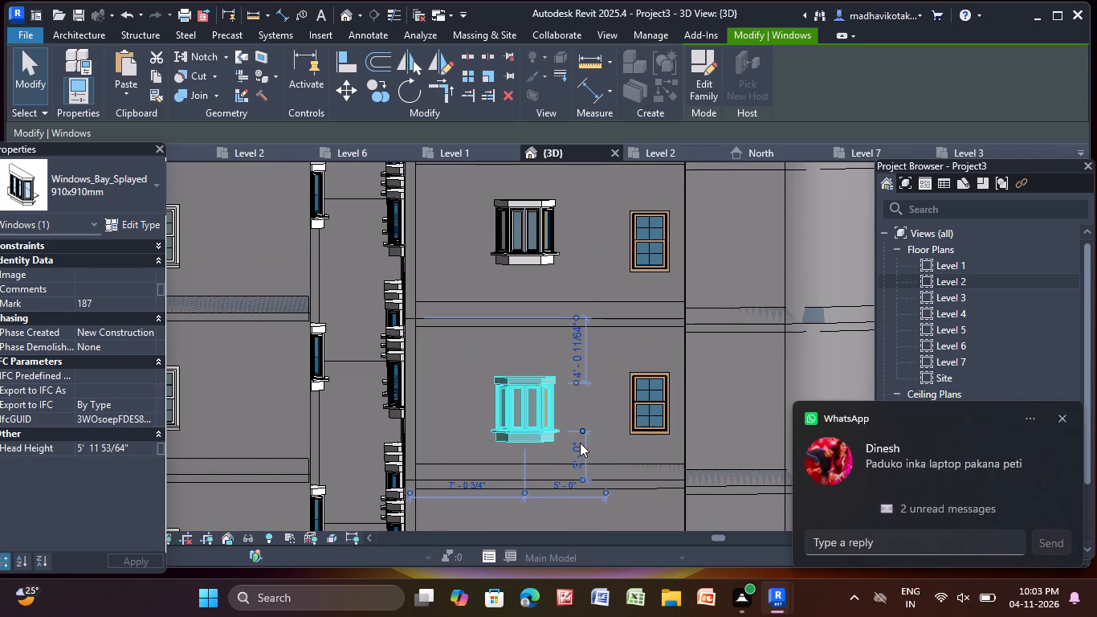
# Set the Level 5 splayed bay window in the same column to 3' above its storey base.
pyautogui.moveTo(570, 241); pyautogui.dragTo(569, 329, button='middle')
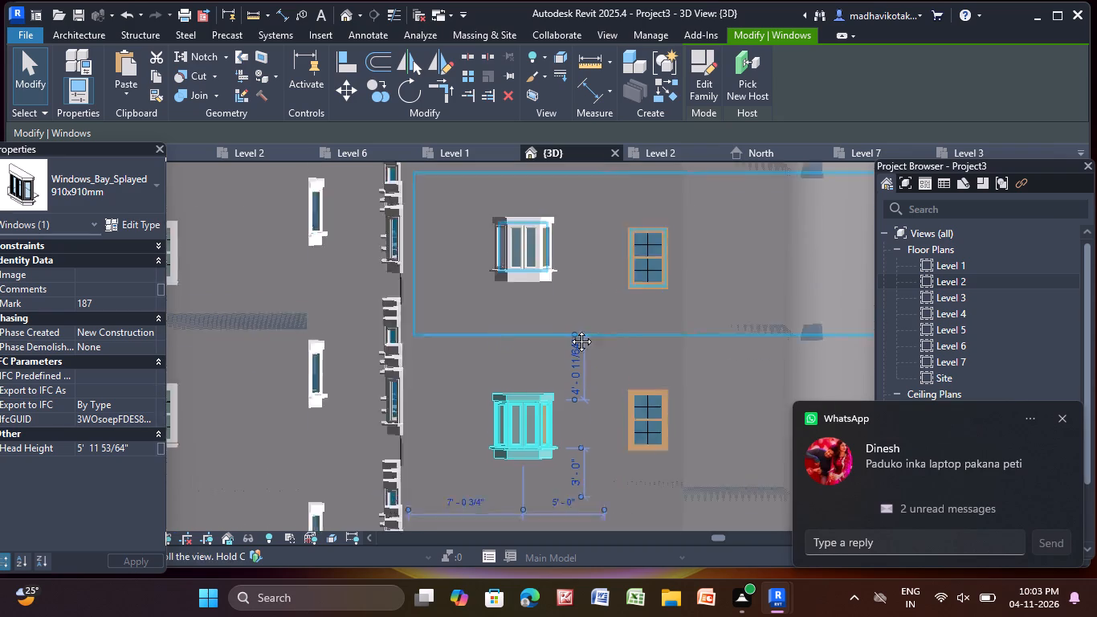
pyautogui.moveTo(569, 329); pyautogui.dragTo(577, 382, button='middle')
pyautogui.click(537, 382)
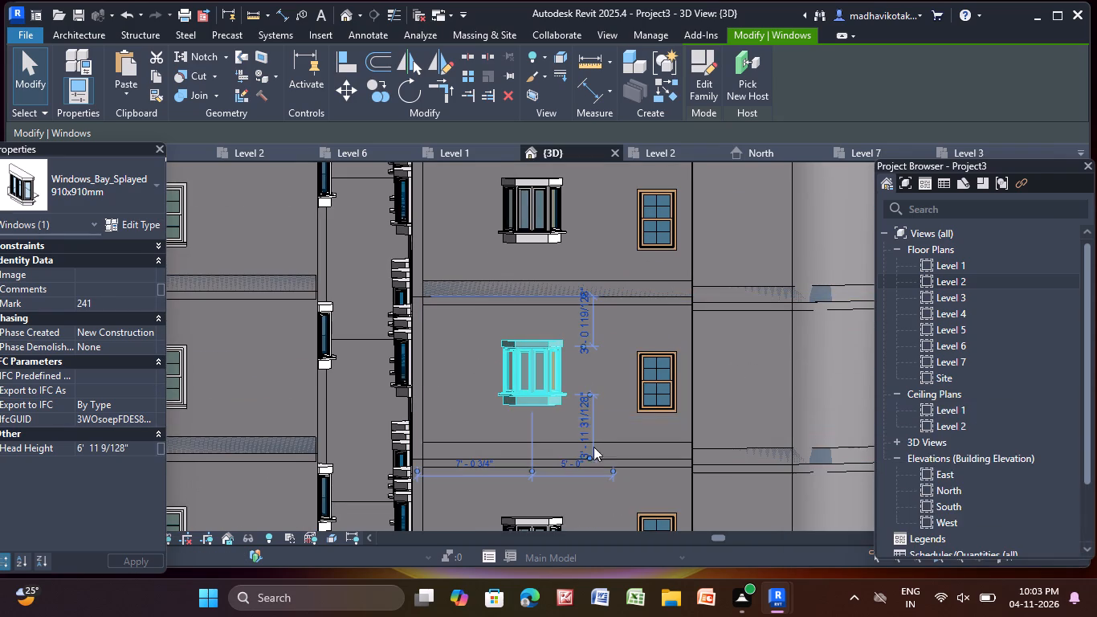
pyautogui.click(582, 430)
pyautogui.press('BackSpace')
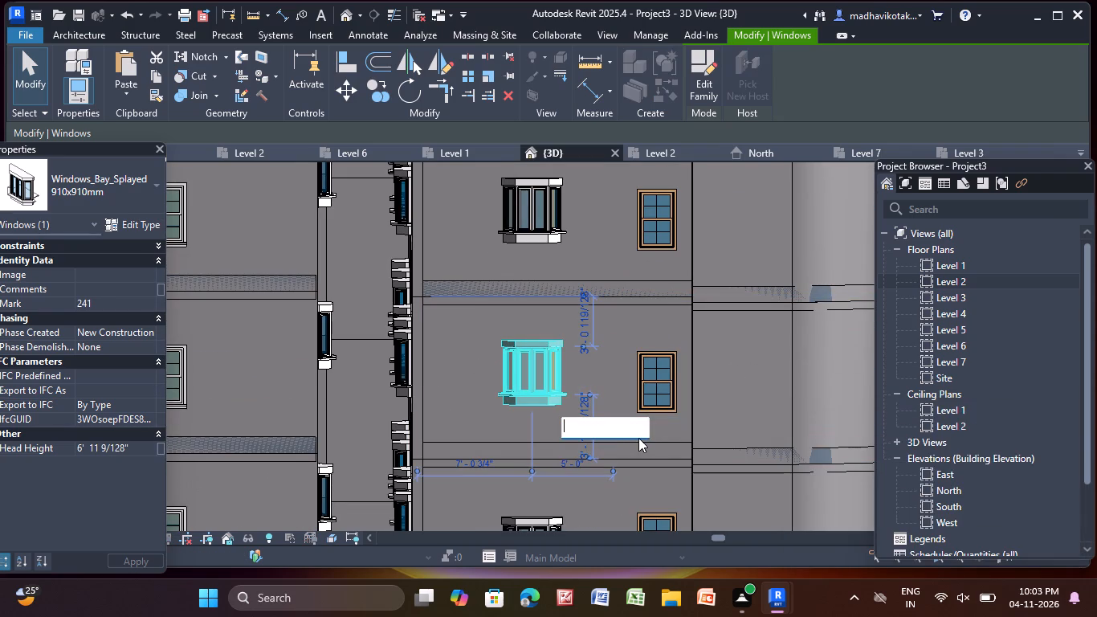
pyautogui.write("3'")
pyautogui.press('Return')
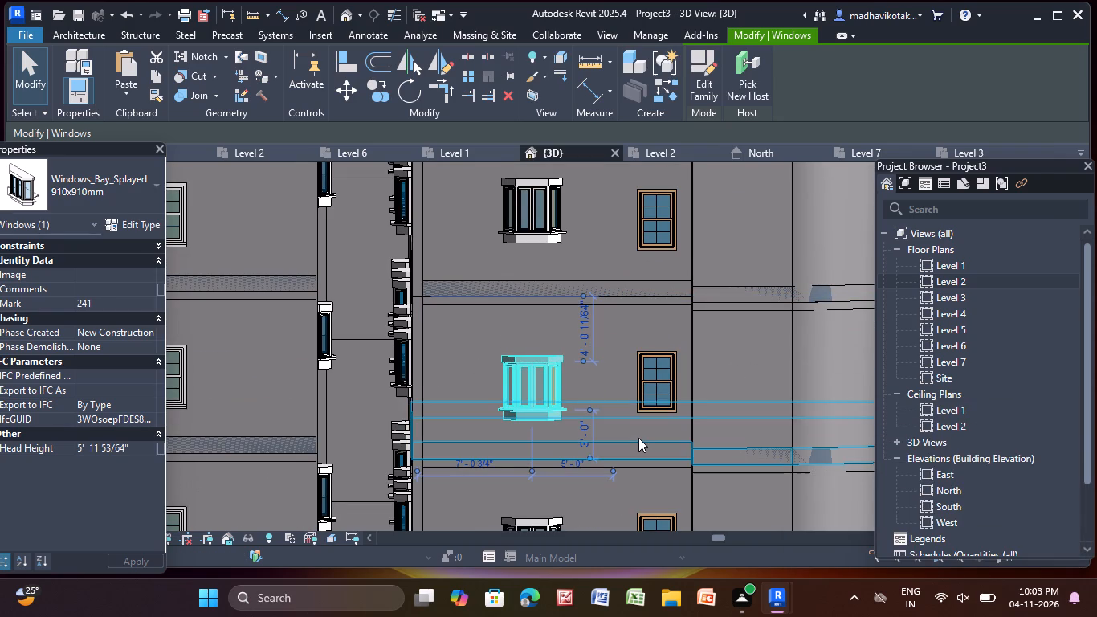
# Set the top-storey (Level 6) splayed bay window in this column to 3' above its storey base.
pyautogui.moveTo(593, 291); pyautogui.dragTo(593, 513, button='middle')
pyautogui.click(515, 422)
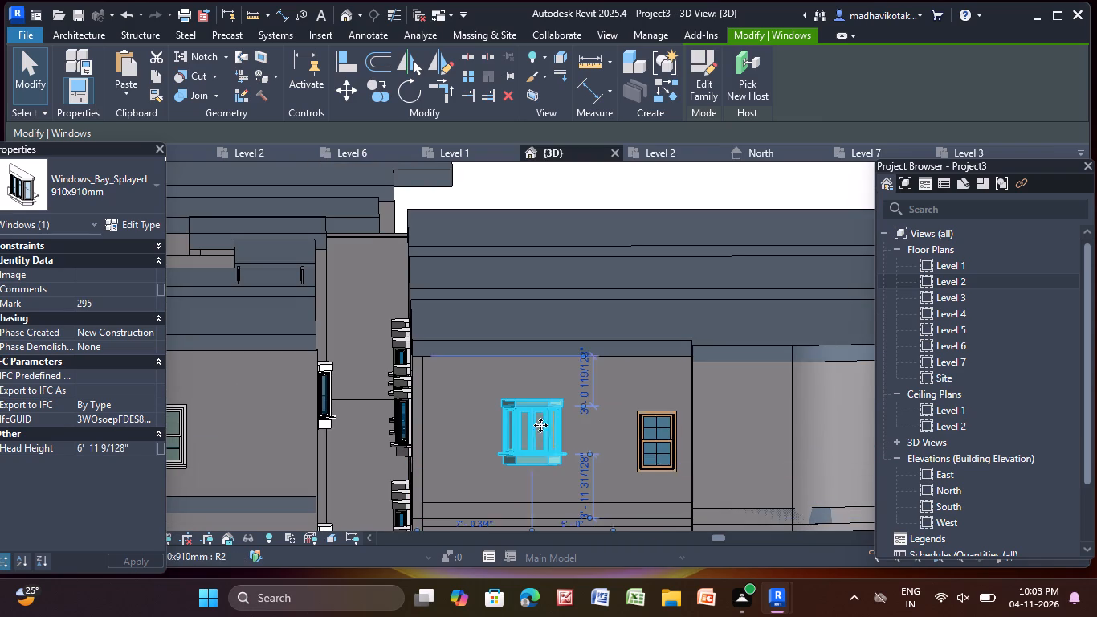
pyautogui.click(585, 497)
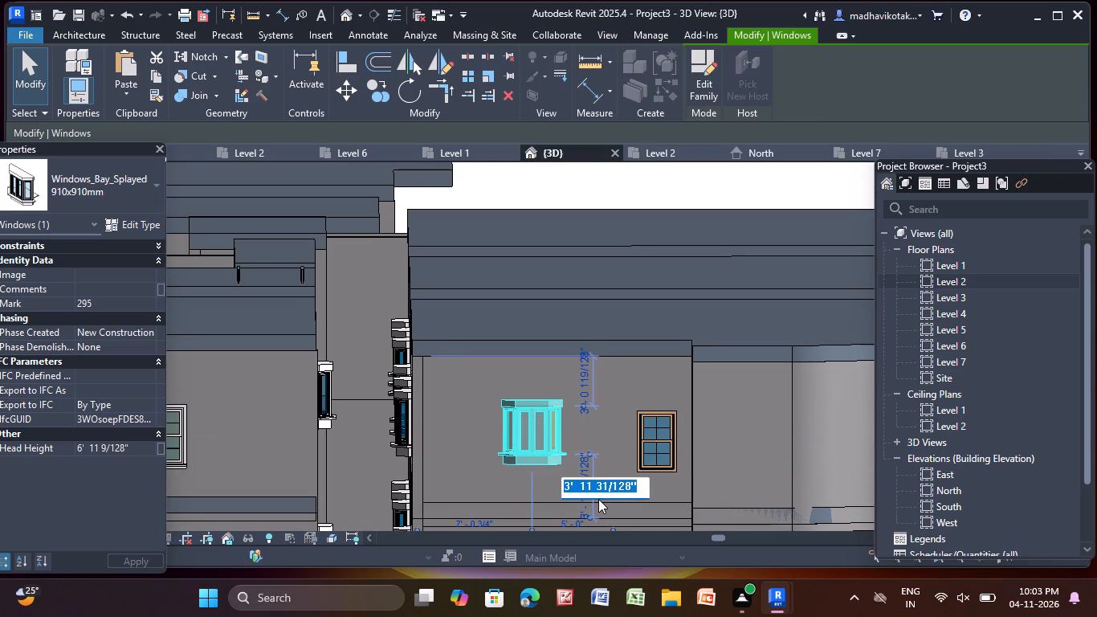
pyautogui.press('BackSpace')
pyautogui.write("3'")
pyautogui.press('Return')
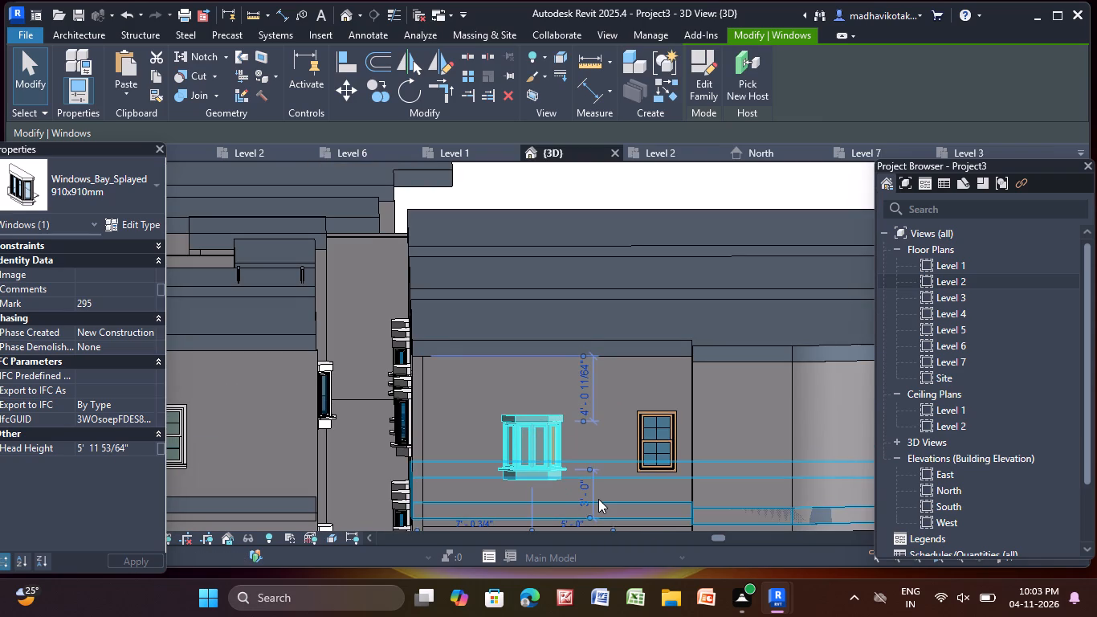
pyautogui.click(564, 192)
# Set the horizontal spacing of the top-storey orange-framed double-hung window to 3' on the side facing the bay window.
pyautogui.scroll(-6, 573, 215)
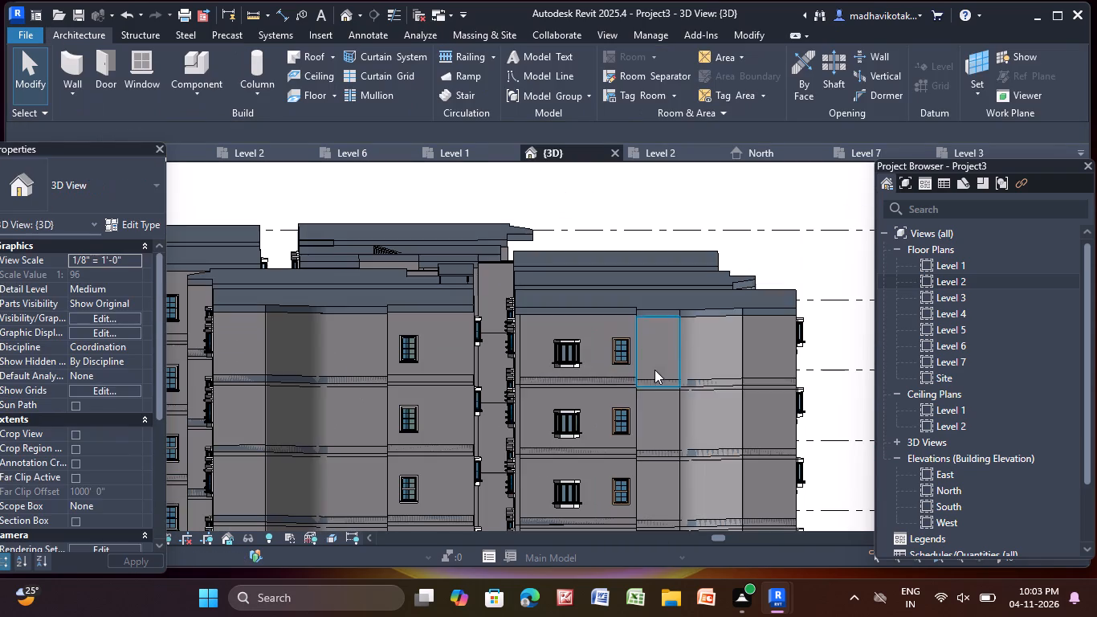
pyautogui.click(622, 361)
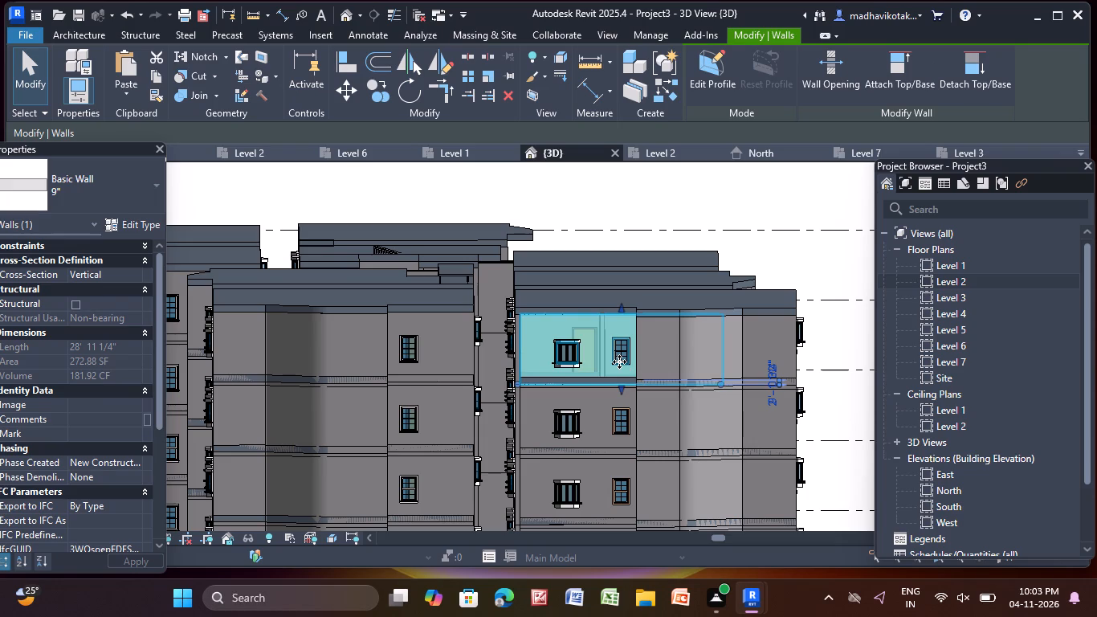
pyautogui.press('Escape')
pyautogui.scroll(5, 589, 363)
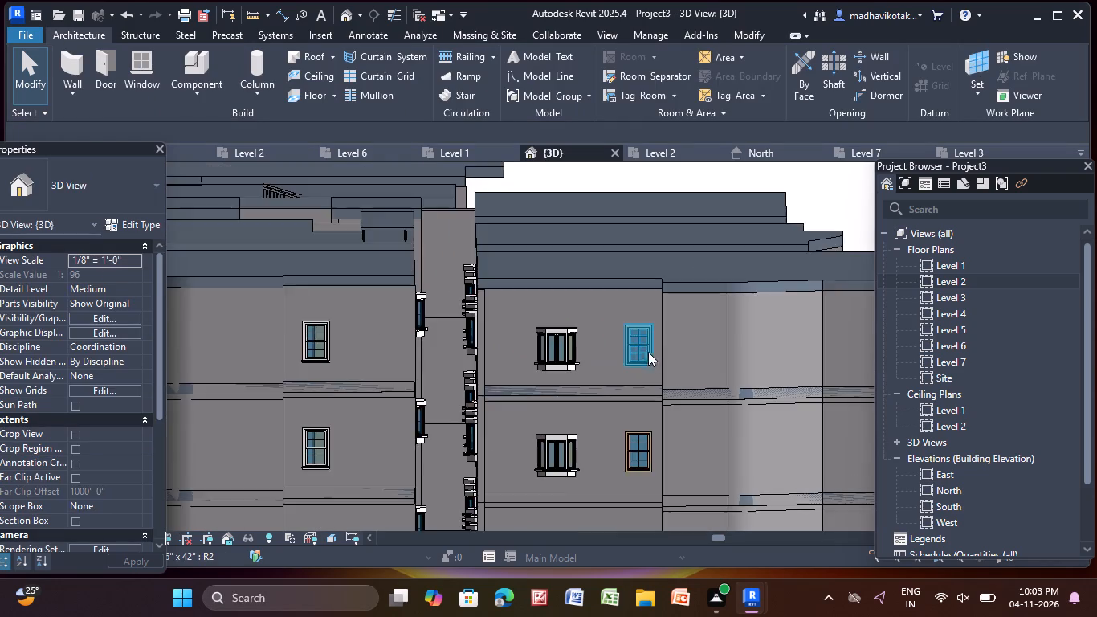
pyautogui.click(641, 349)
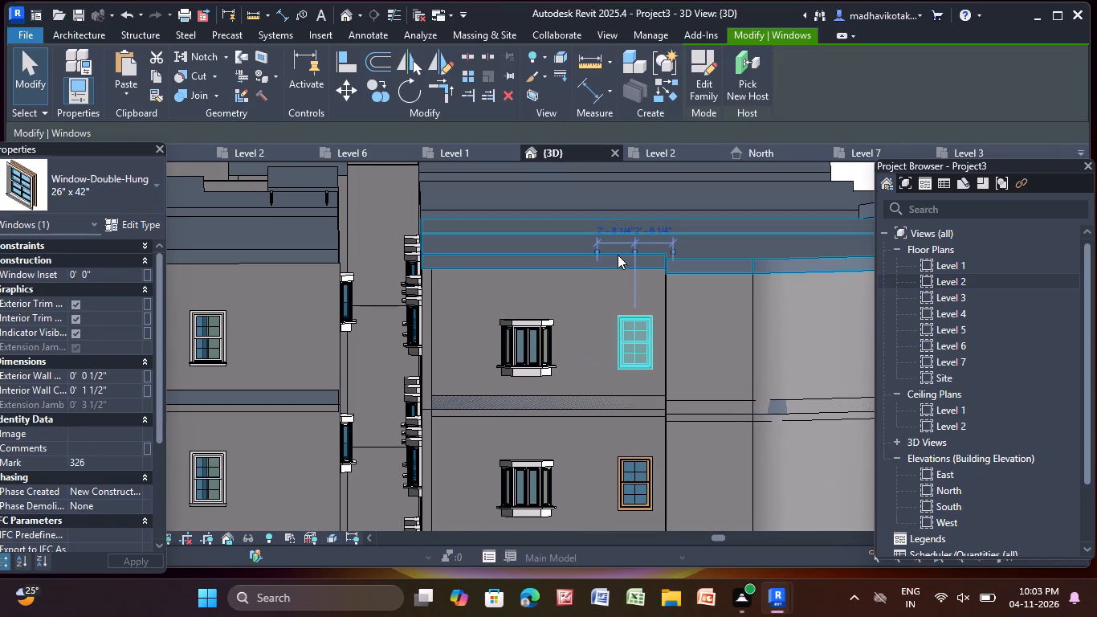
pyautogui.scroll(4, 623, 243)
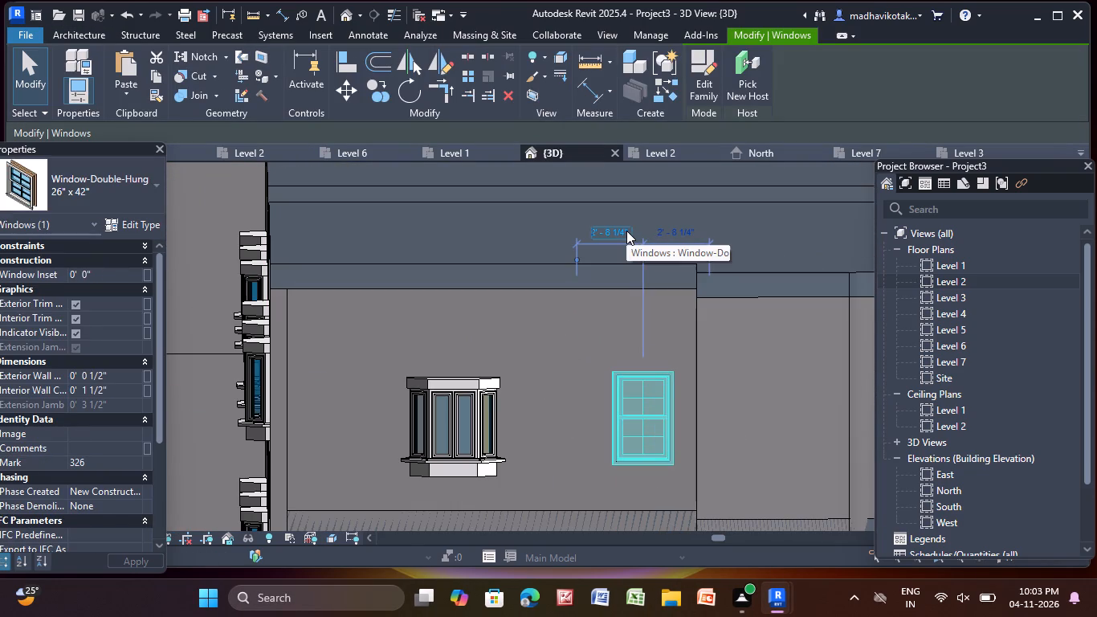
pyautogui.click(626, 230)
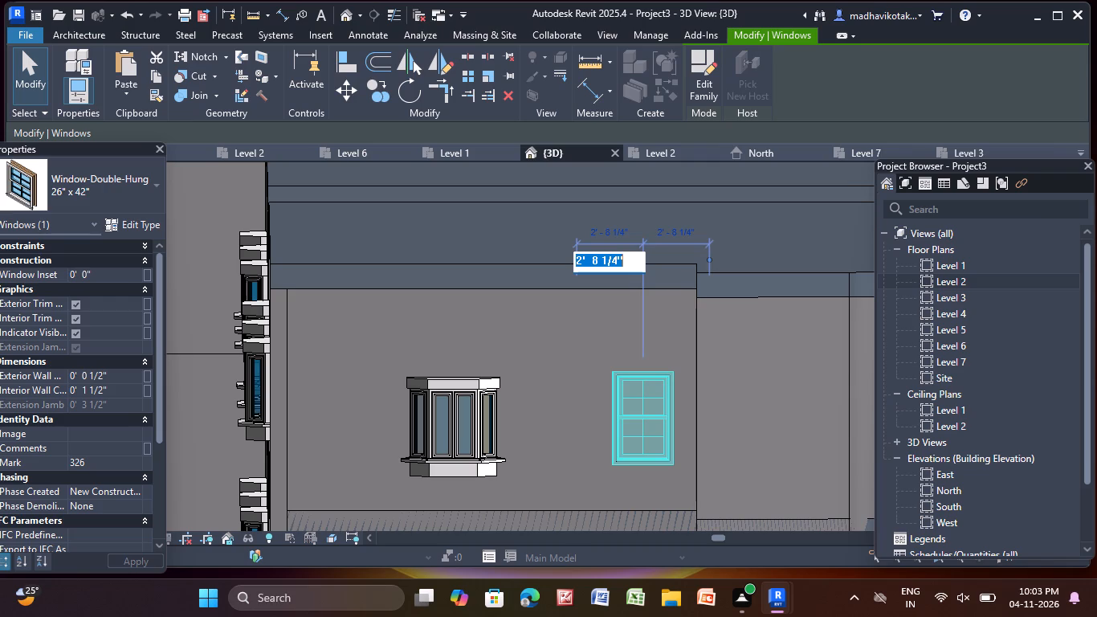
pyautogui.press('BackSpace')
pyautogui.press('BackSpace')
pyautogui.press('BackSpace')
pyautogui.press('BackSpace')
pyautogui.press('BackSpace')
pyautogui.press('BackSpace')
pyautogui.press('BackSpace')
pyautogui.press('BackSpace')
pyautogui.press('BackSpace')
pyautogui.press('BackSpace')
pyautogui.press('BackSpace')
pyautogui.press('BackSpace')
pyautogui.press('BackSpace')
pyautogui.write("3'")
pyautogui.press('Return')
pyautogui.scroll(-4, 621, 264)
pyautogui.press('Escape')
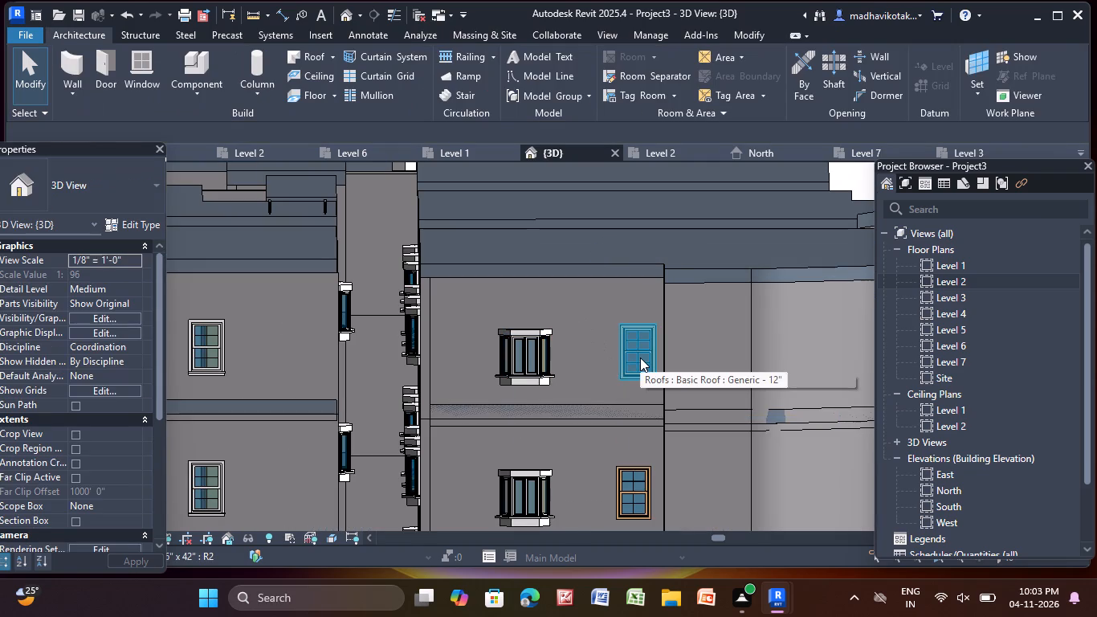
# Set the horizontal spacing of the top-storey orange-framed double-hung window to 3' on the side away from the bay window.
pyautogui.click(640, 358)
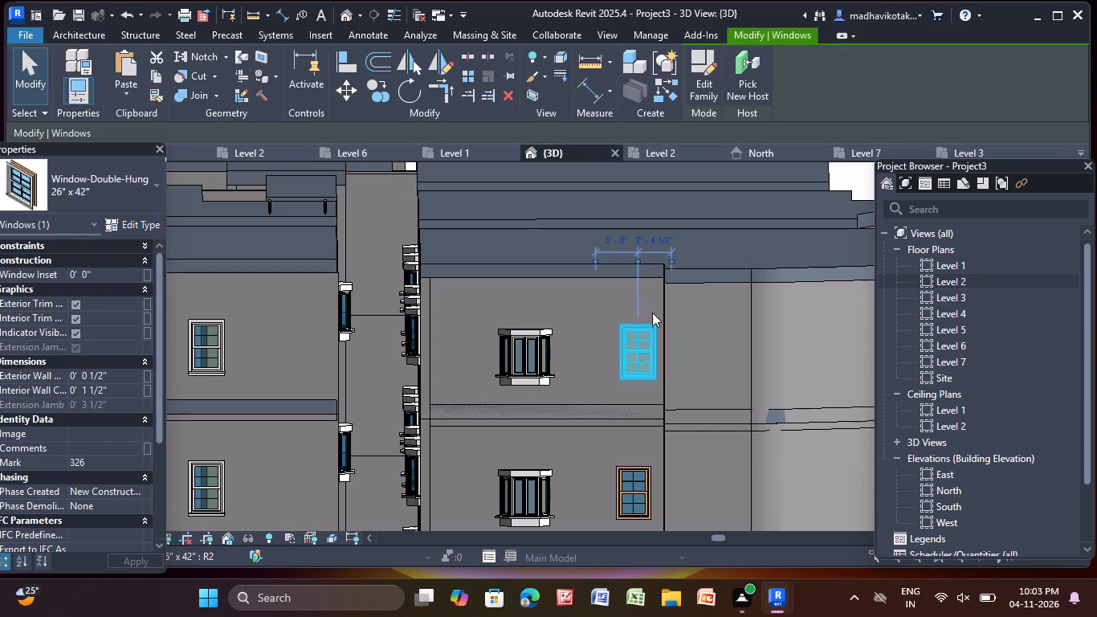
pyautogui.click(661, 239)
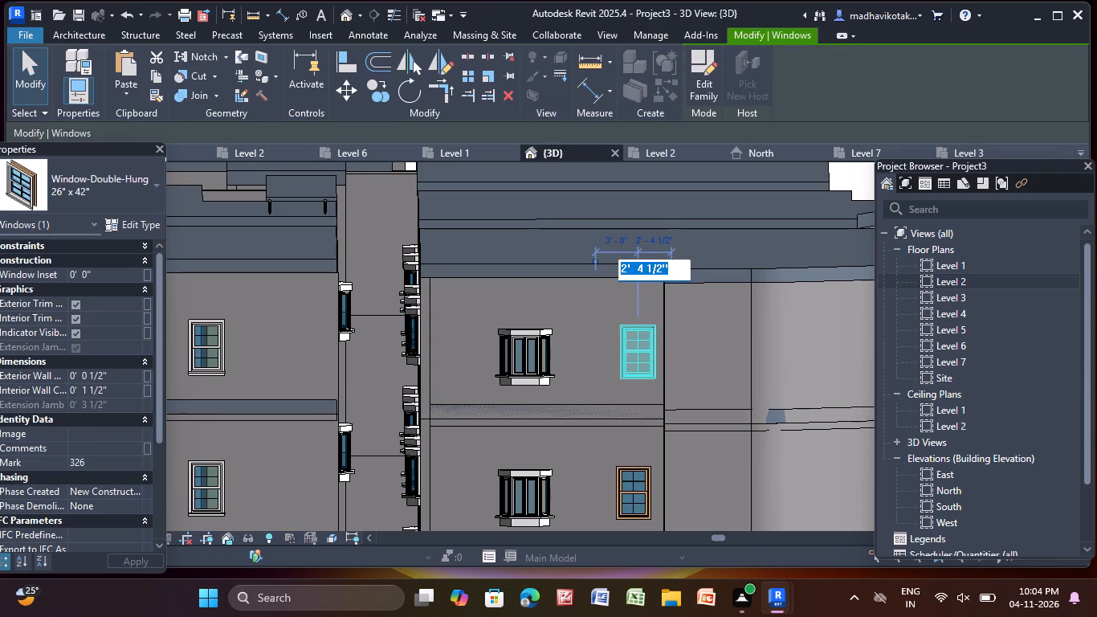
pyautogui.press('BackSpace')
pyautogui.press('BackSpace')
pyautogui.press('BackSpace')
pyautogui.press('BackSpace')
pyautogui.press('BackSpace')
pyautogui.press('BackSpace')
pyautogui.press('BackSpace')
pyautogui.press('BackSpace')
pyautogui.write("3'")
pyautogui.press('Return')
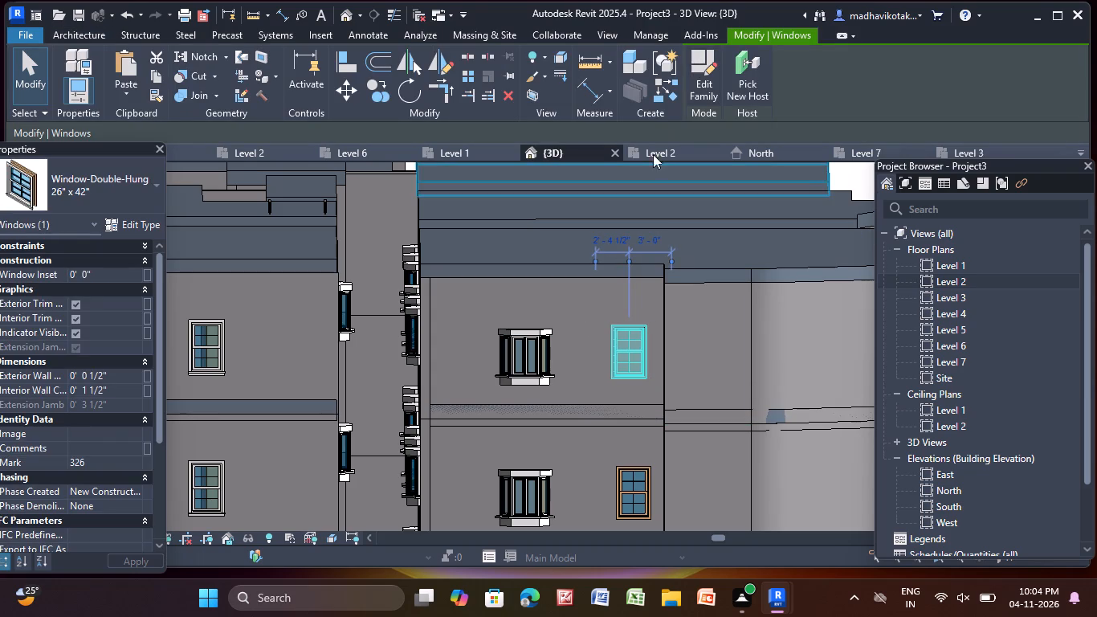
pyautogui.press('Escape')
pyautogui.click(626, 359)
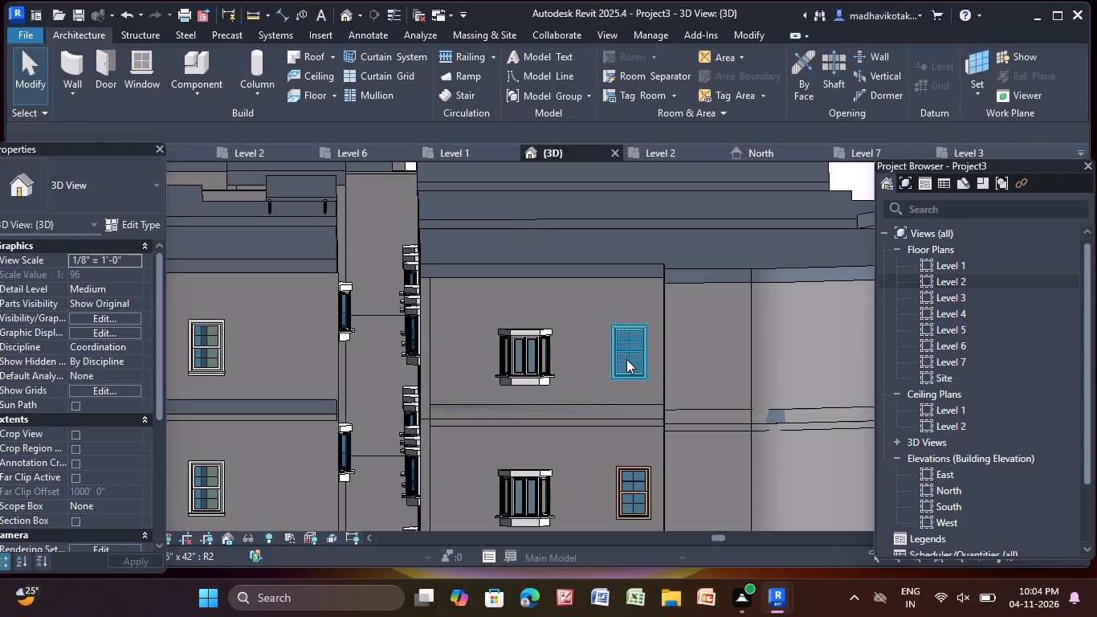
pyautogui.press('Escape')
pyautogui.press('Escape')
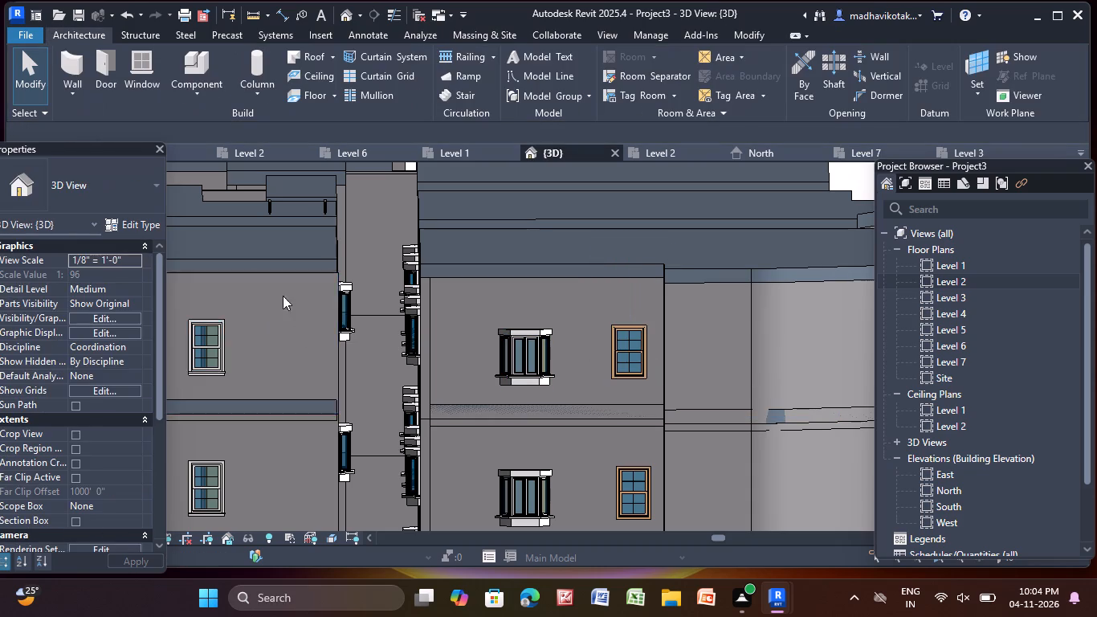
# Examine the top-storey bay window's height and compare the bay and double-hung window columns down the whole facade.
pyautogui.scroll(-6, 340, 304)
pyautogui.click(453, 353)
pyautogui.scroll(3, 459, 363)
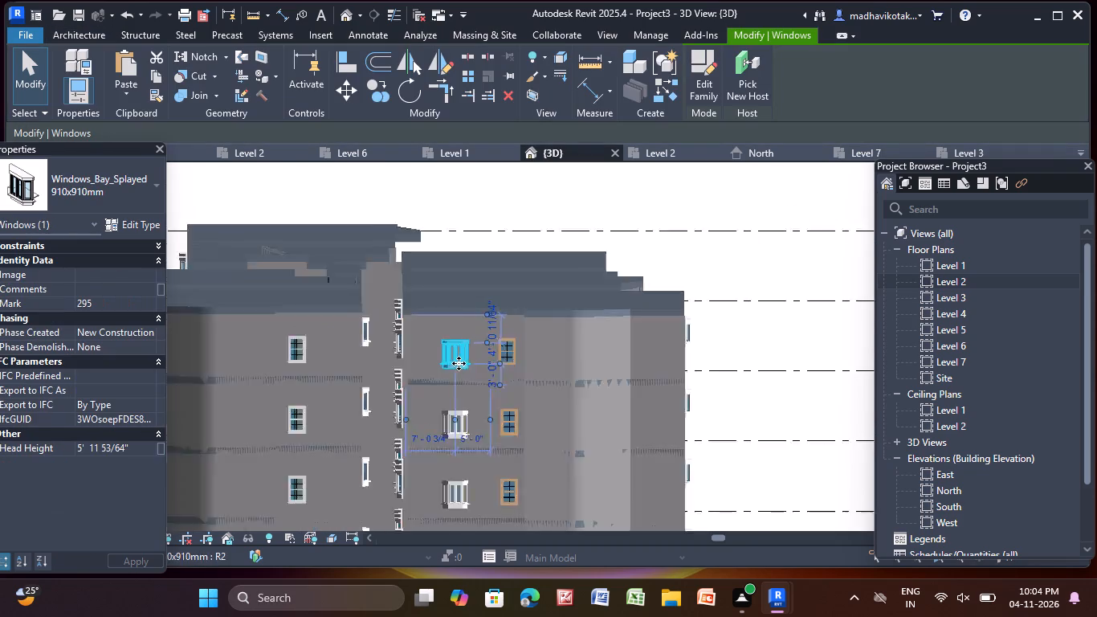
pyautogui.scroll(5, 459, 363)
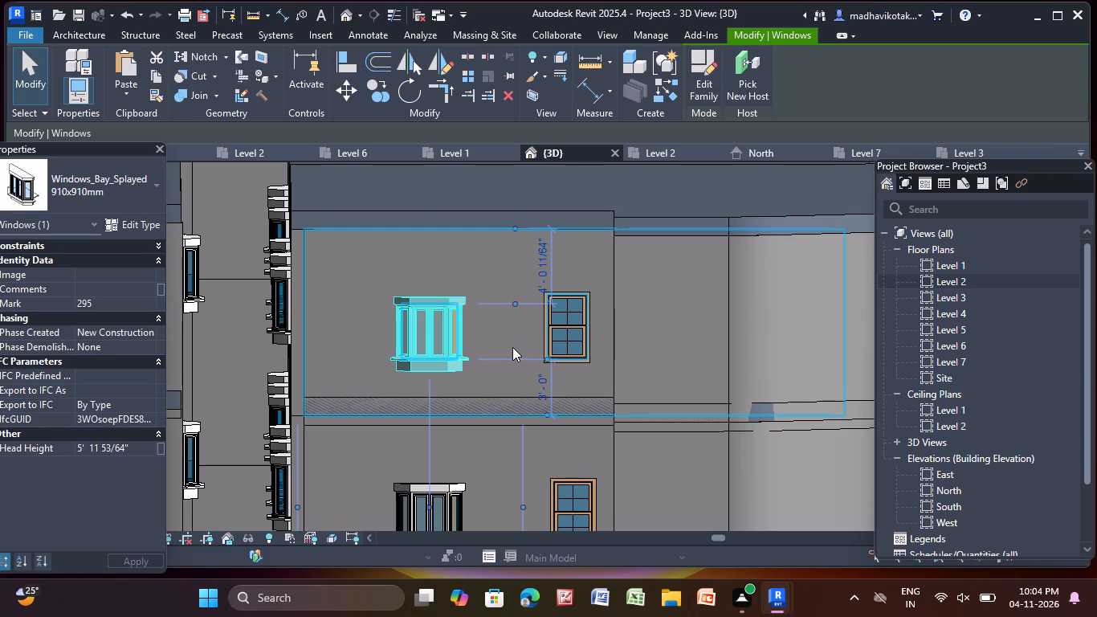
pyautogui.press('Escape')
pyautogui.scroll(-5, 513, 346)
pyautogui.moveTo(515, 441); pyautogui.dragTo(523, 406, button='middle')
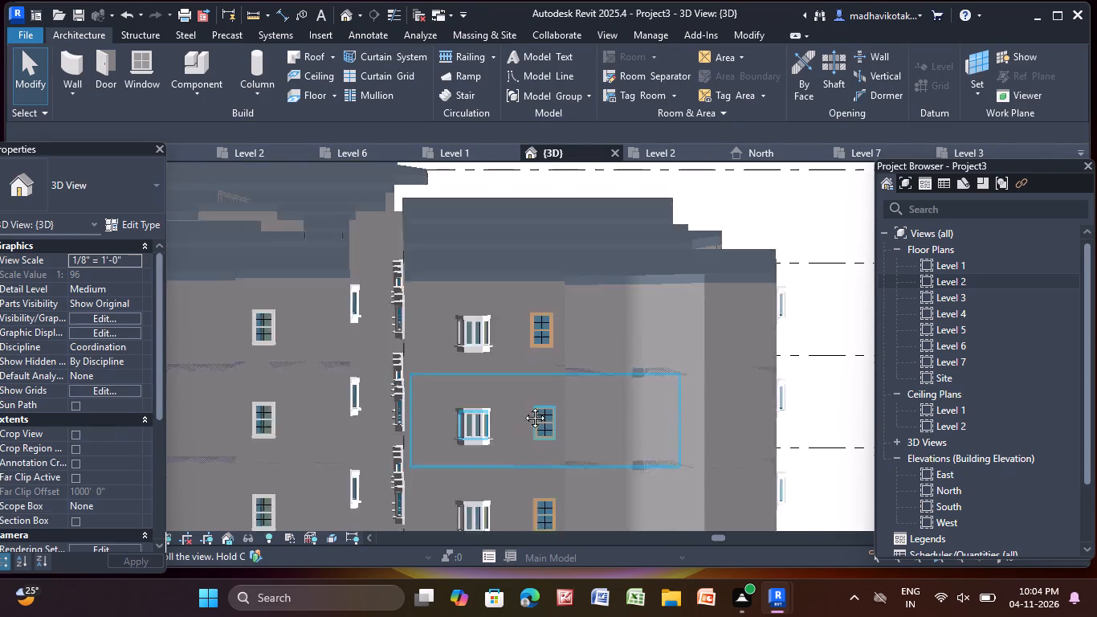
pyautogui.moveTo(523, 406); pyautogui.dragTo(584, 209, button='middle')
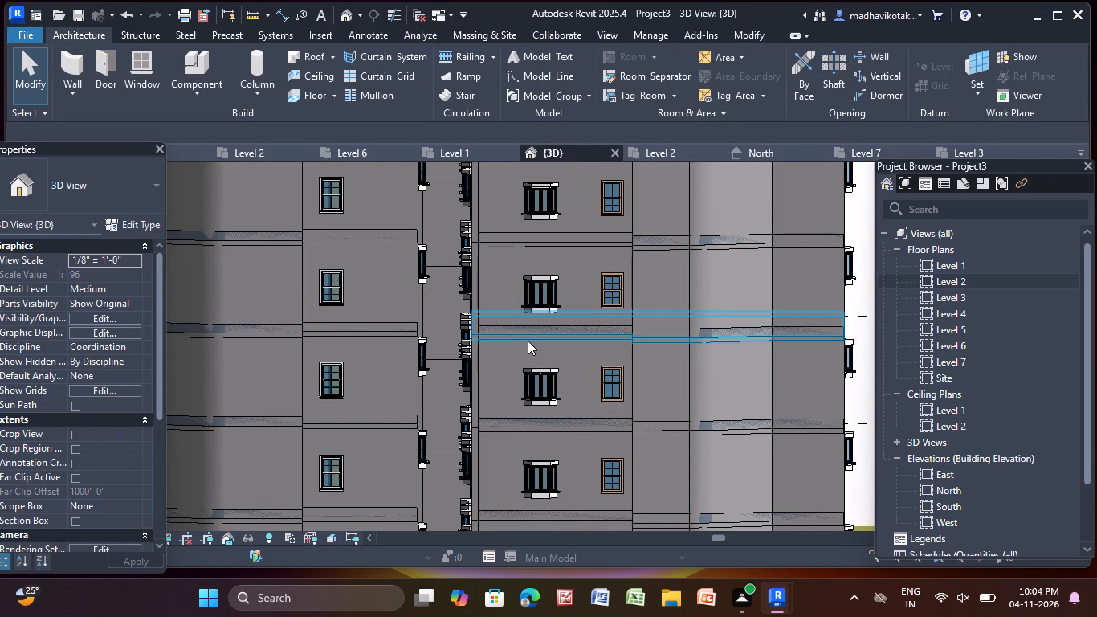
pyautogui.scroll(-6, 645, 346)
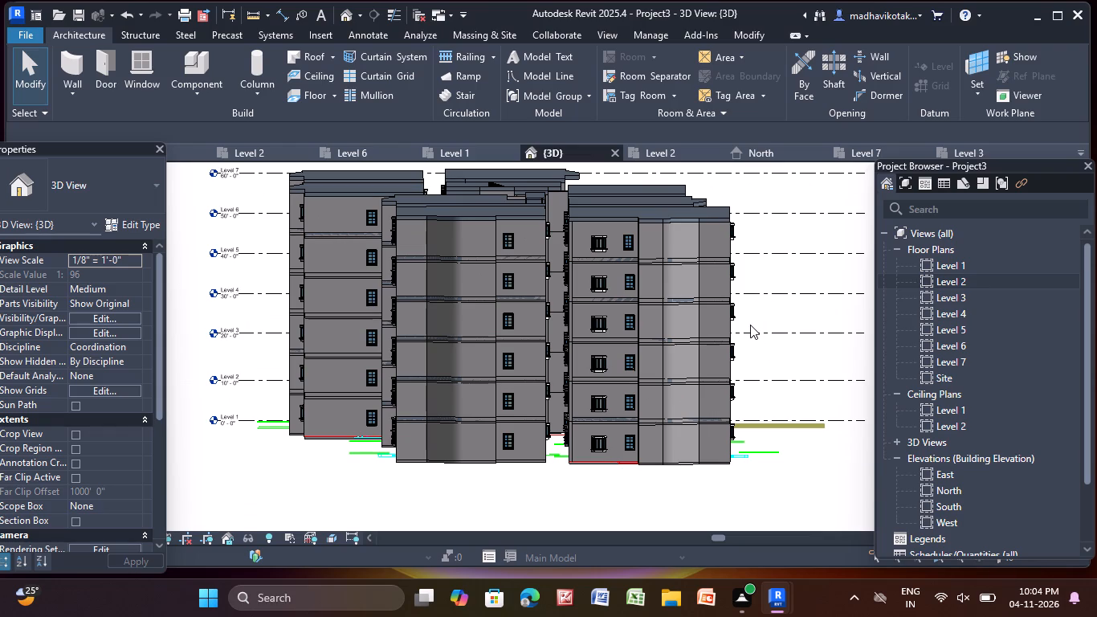
# Set the top-storey splayed bay window near the corner of the adjoining facade to 3' above its storey base.
pyautogui.keyDown('shift'); pyautogui.moveTo(750, 325); pyautogui.dragTo(557, 341, button='middle'); pyautogui.keyUp('shift')
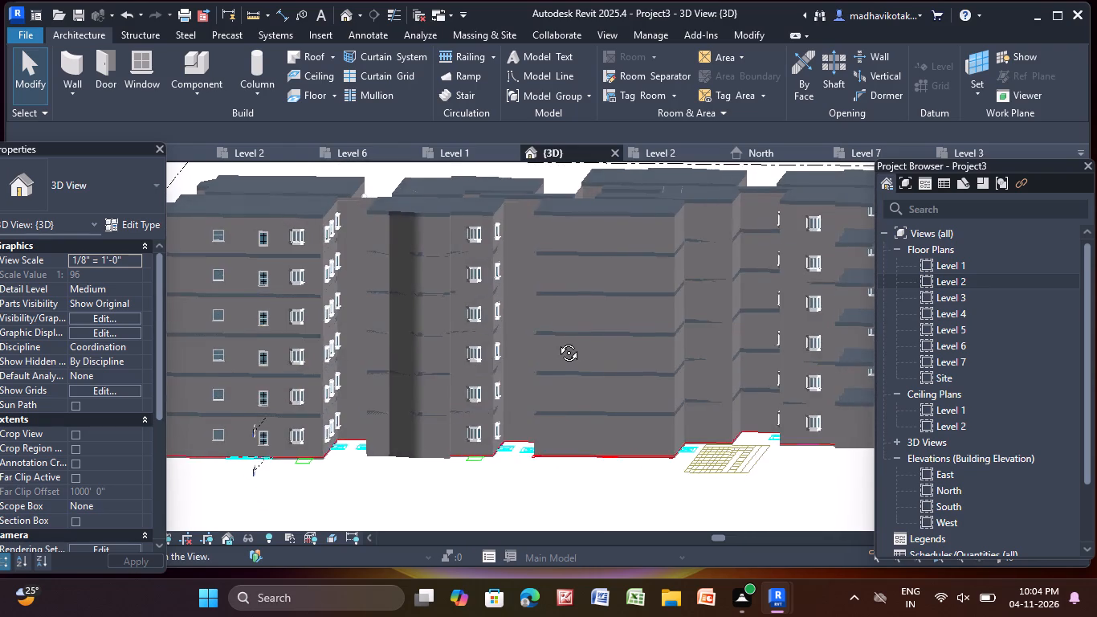
pyautogui.keyDown('shift'); pyautogui.moveTo(557, 341); pyautogui.dragTo(551, 318, button='middle'); pyautogui.keyUp('shift')
pyautogui.scroll(1, 239, 236)
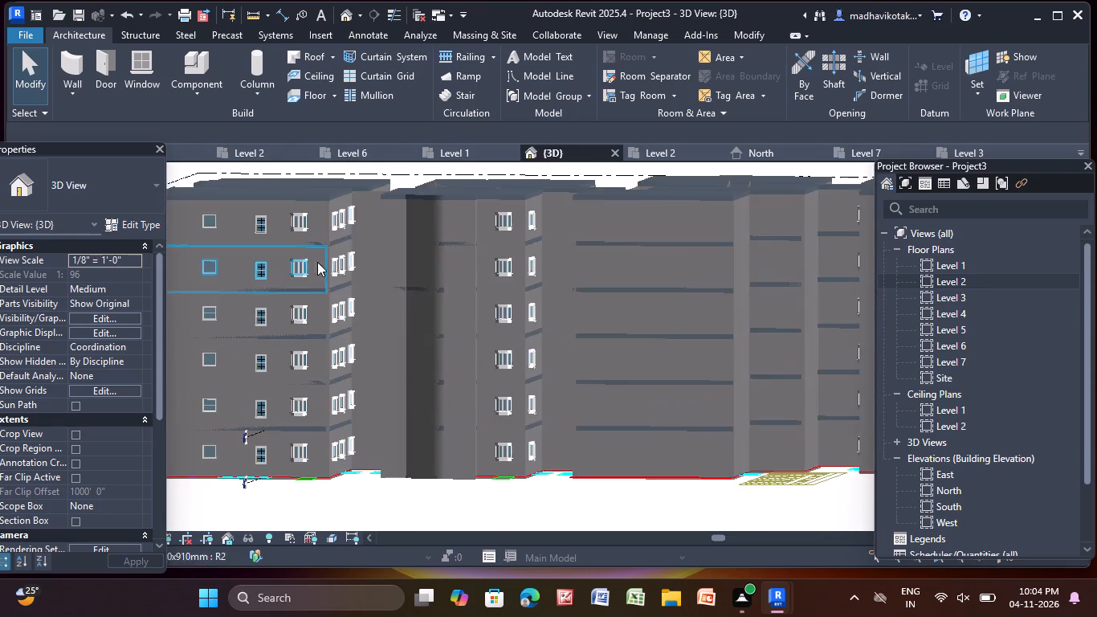
pyautogui.moveTo(317, 262); pyautogui.dragTo(520, 268, button='middle')
pyautogui.scroll(3, 482, 239)
pyautogui.click(512, 219)
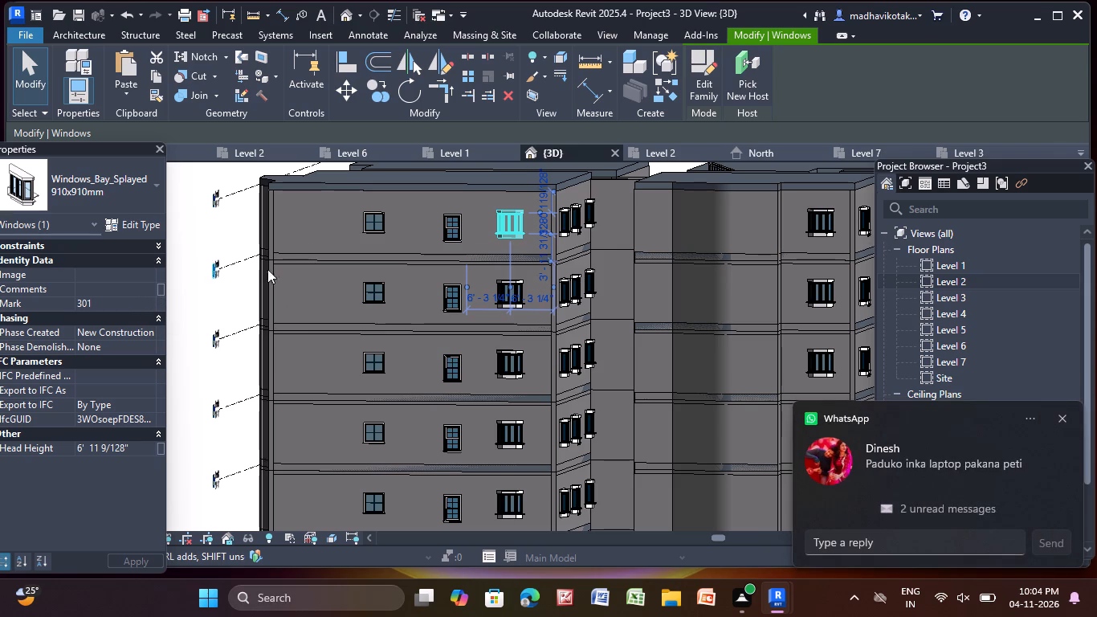
pyautogui.scroll(5, 549, 264)
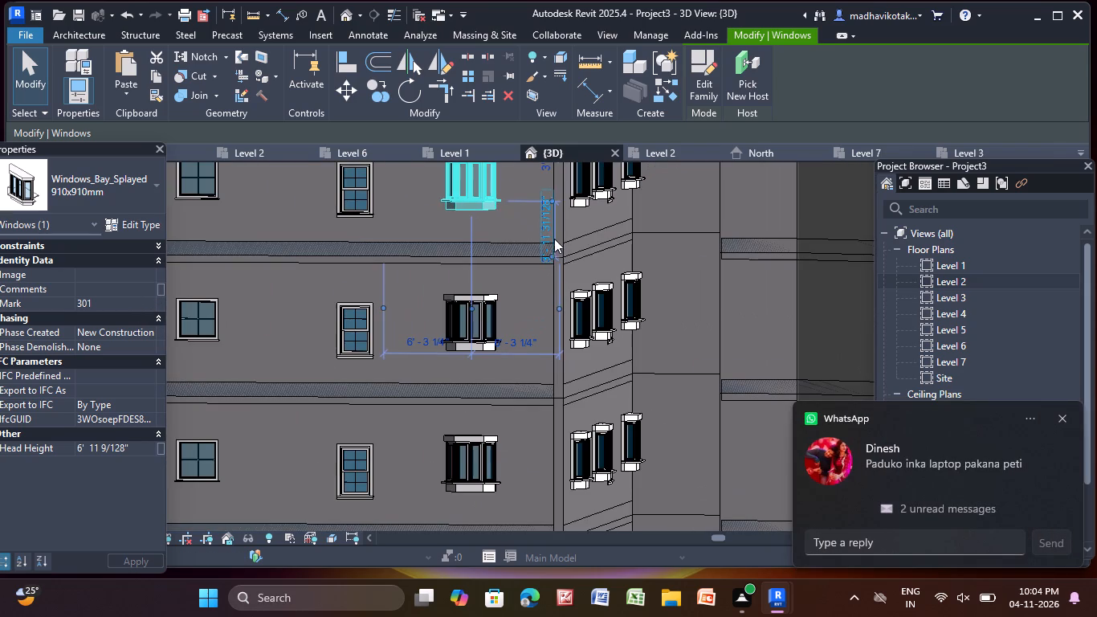
pyautogui.click(551, 235)
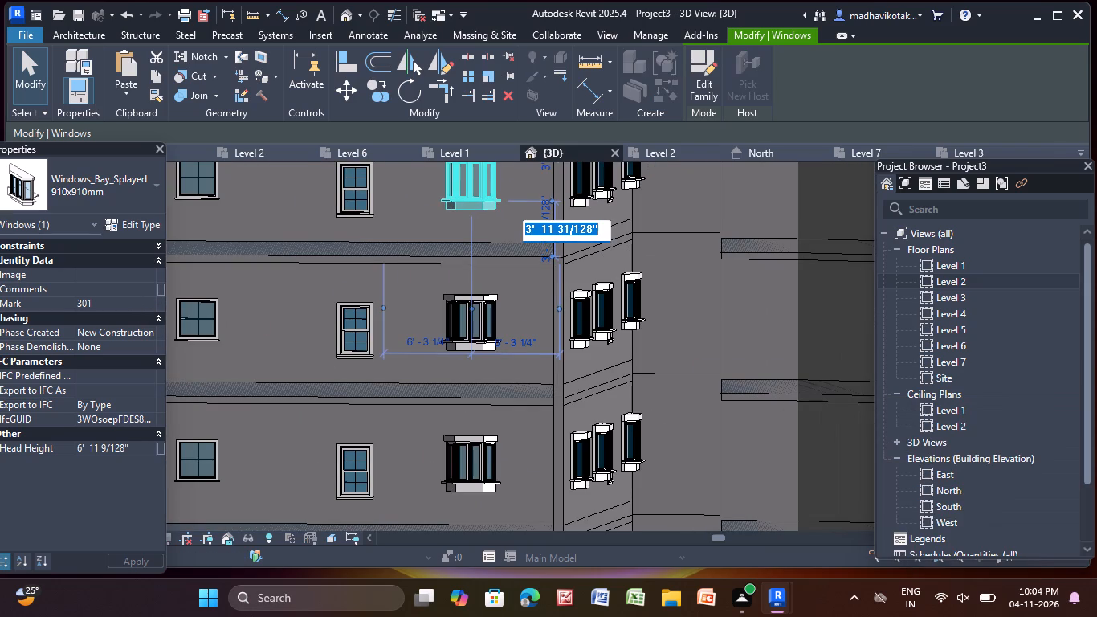
pyautogui.press('BackSpace')
pyautogui.write("3'")
pyautogui.press('Return')
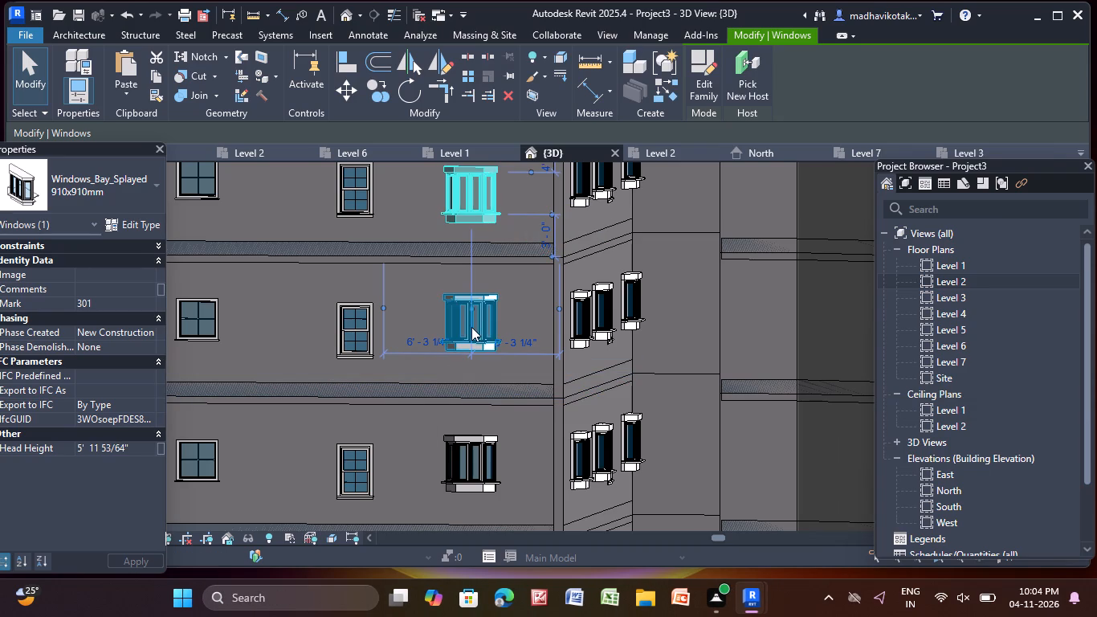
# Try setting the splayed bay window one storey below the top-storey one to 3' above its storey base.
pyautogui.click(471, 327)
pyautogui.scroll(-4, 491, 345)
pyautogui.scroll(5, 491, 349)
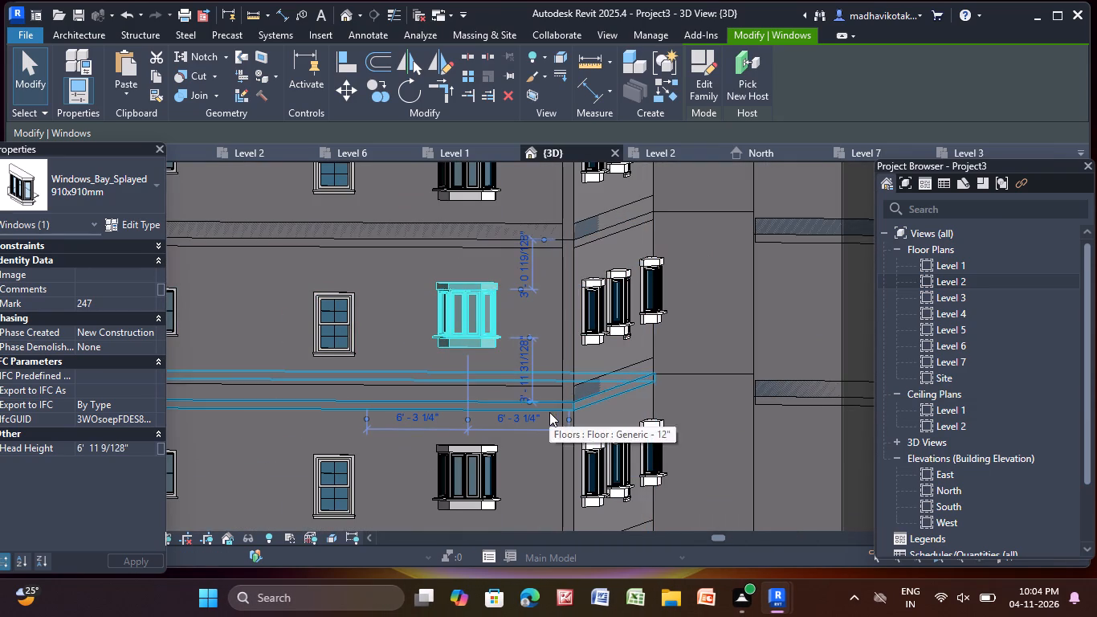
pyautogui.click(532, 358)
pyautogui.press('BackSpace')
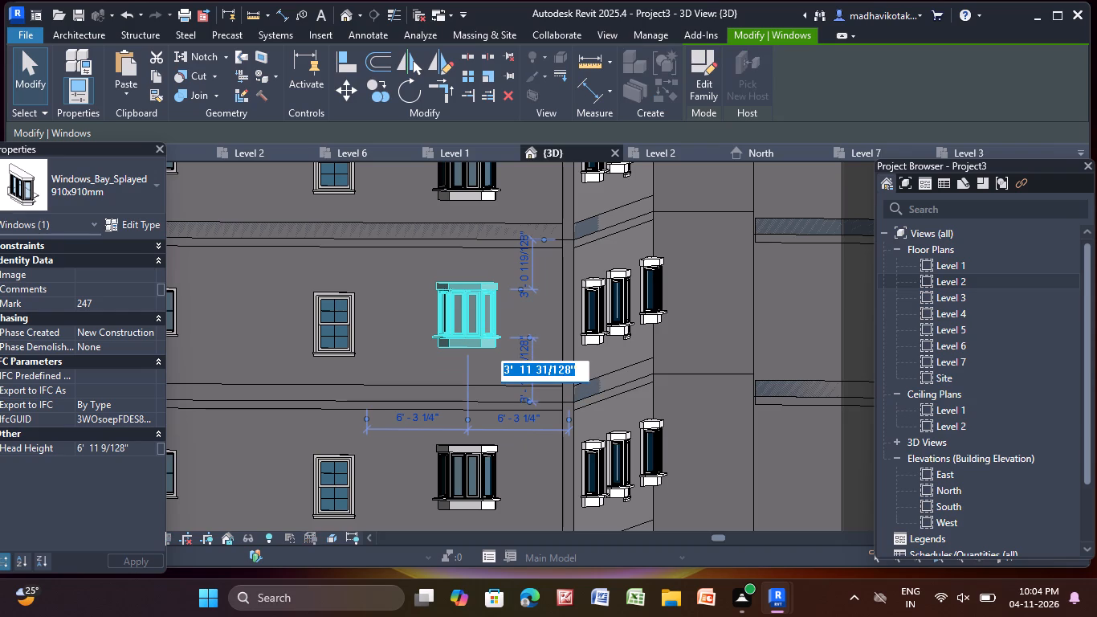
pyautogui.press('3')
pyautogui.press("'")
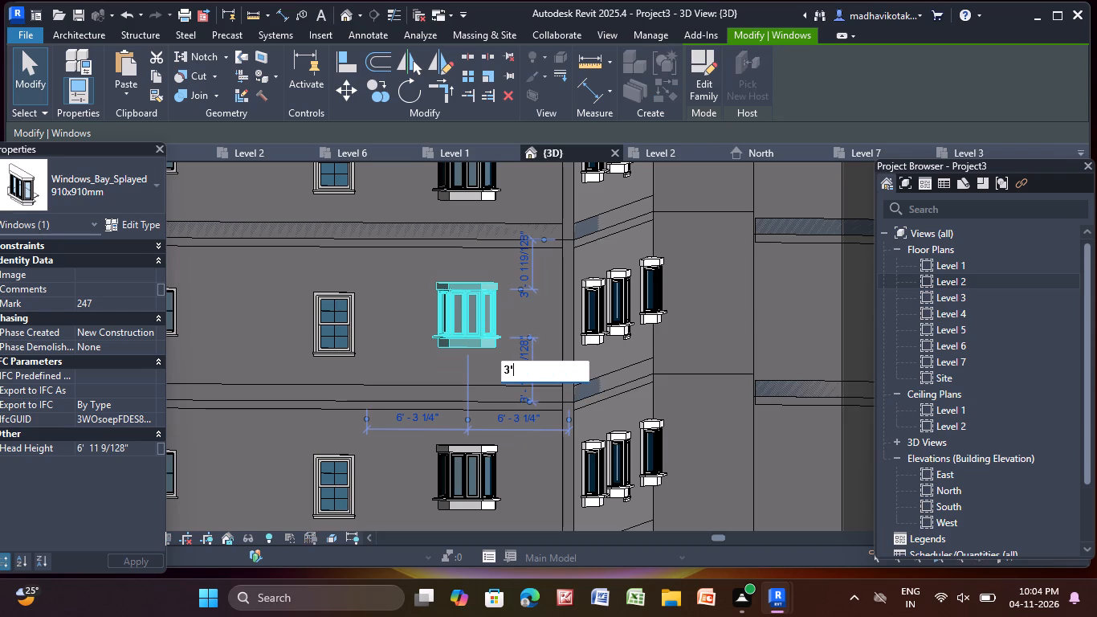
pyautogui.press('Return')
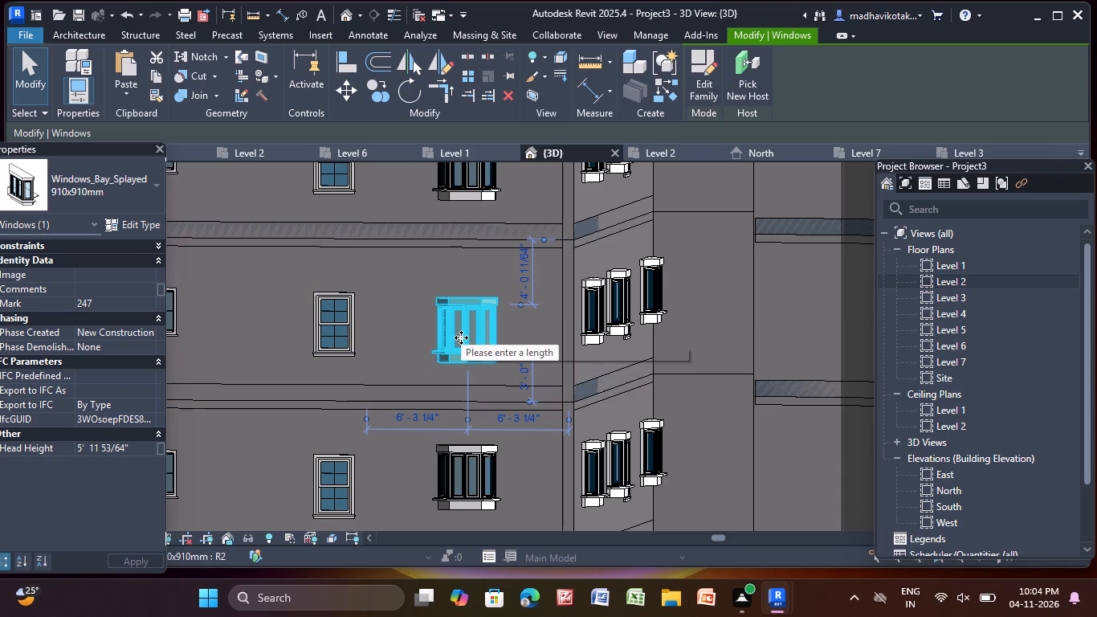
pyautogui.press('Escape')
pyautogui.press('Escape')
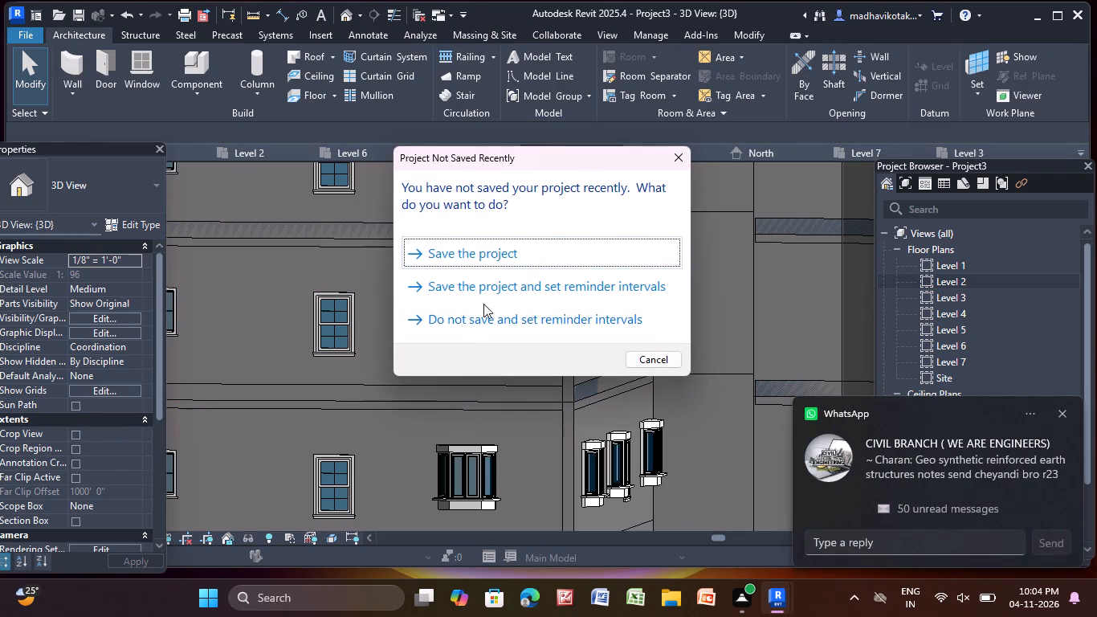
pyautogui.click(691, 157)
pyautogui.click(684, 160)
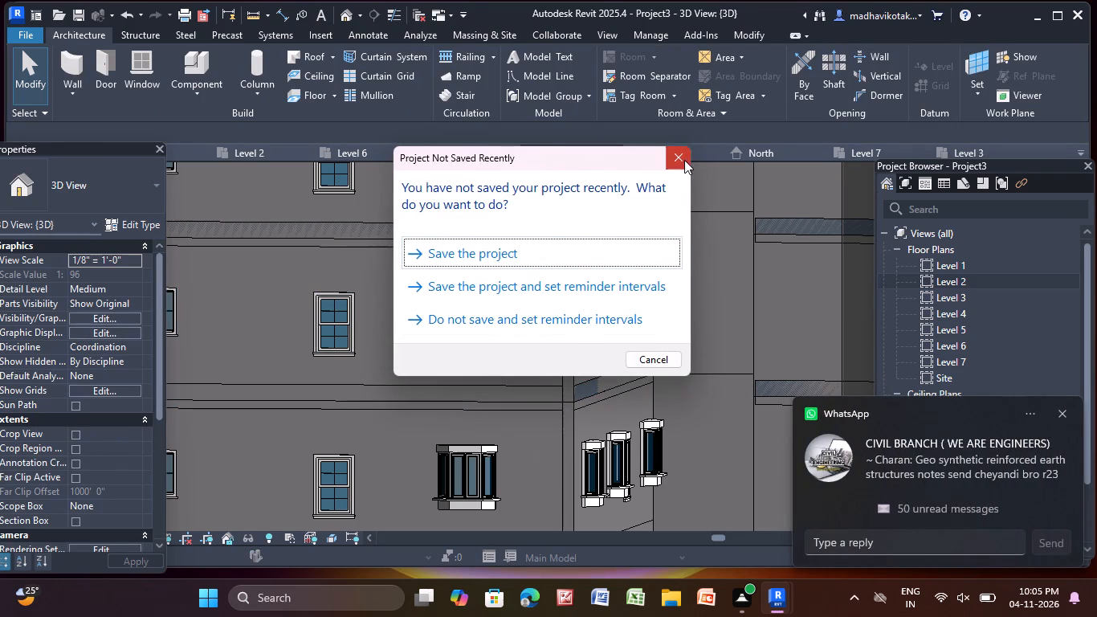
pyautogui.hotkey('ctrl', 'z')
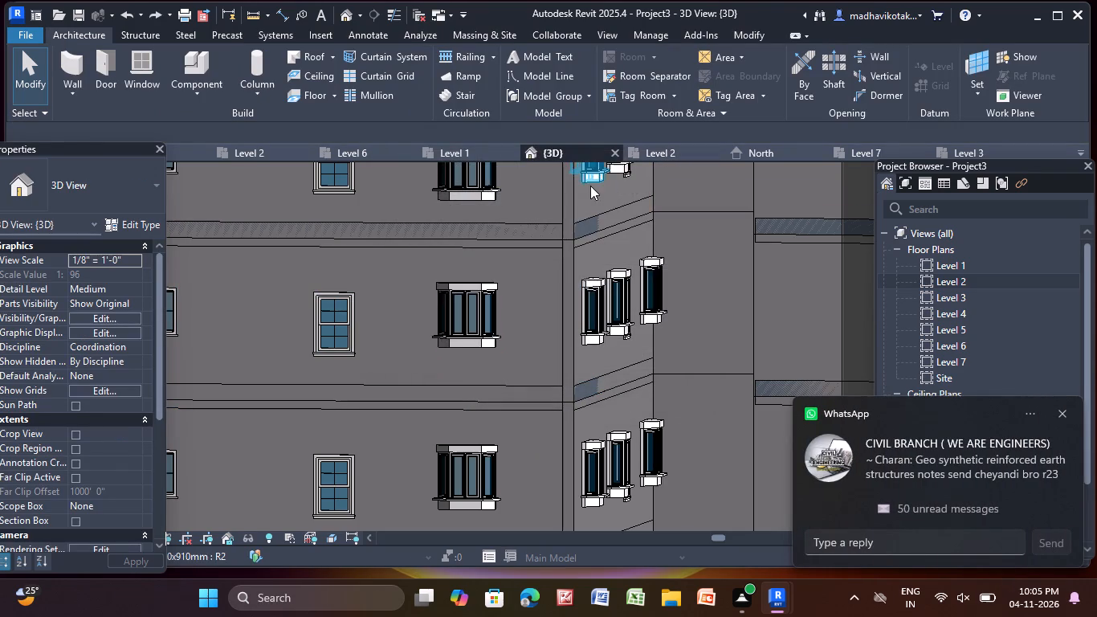
# Examine the whole tower from the window facade round to the balcony side, comparing the ground storey with the storeys above.
pyautogui.scroll(-6, 590, 186)
pyautogui.scroll(-5, 620, 309)
pyautogui.moveTo(566, 417); pyautogui.dragTo(547, 414, button='middle')
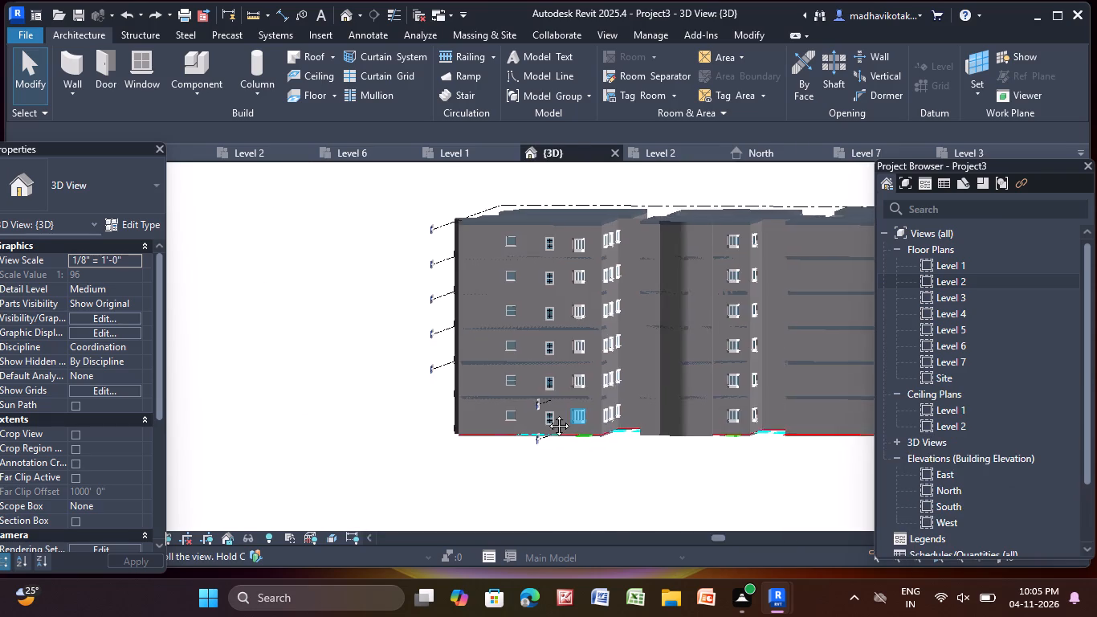
pyautogui.moveTo(547, 414); pyautogui.dragTo(332, 376, button='middle')
pyautogui.moveTo(786, 521); pyautogui.dragTo(775, 520, button='middle')
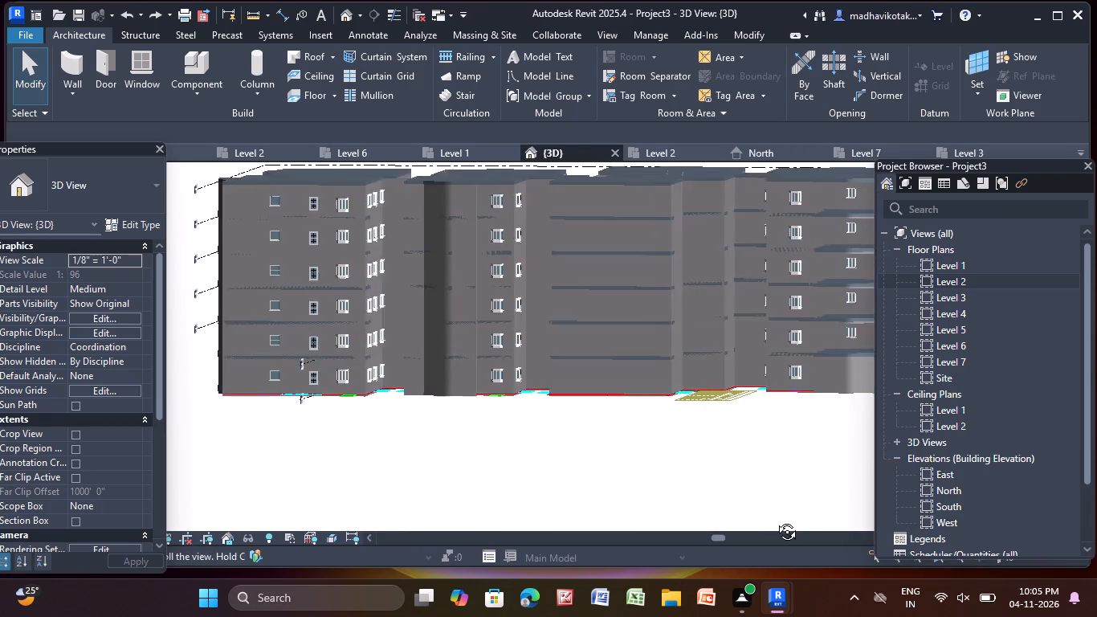
pyautogui.moveTo(775, 520); pyautogui.dragTo(580, 525, button='middle')
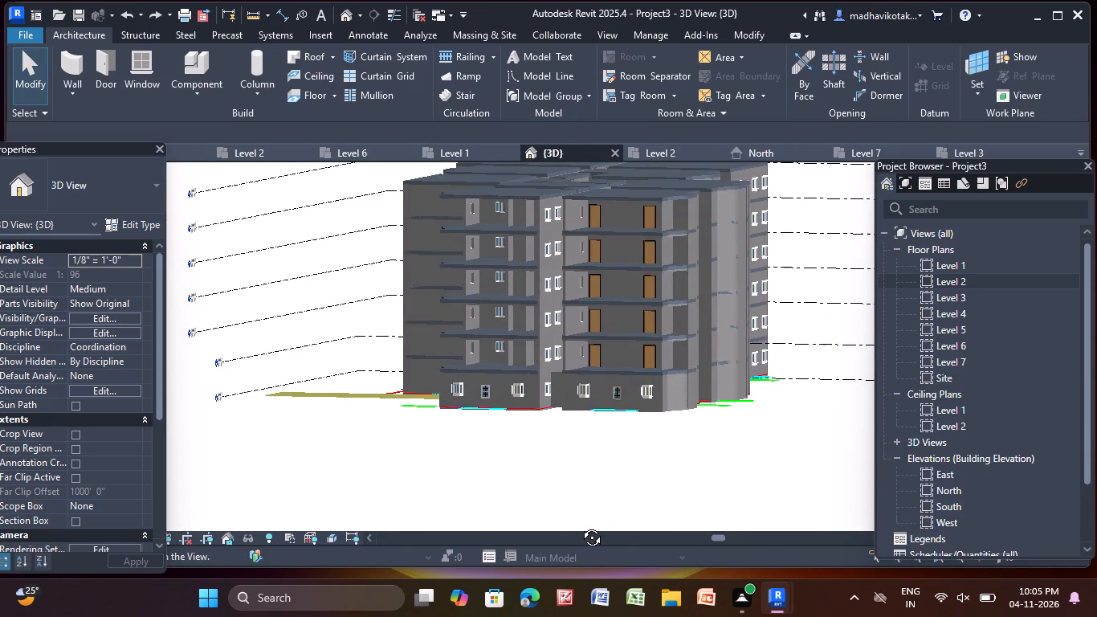
pyautogui.moveTo(580, 525); pyautogui.dragTo(626, 525, button='middle')
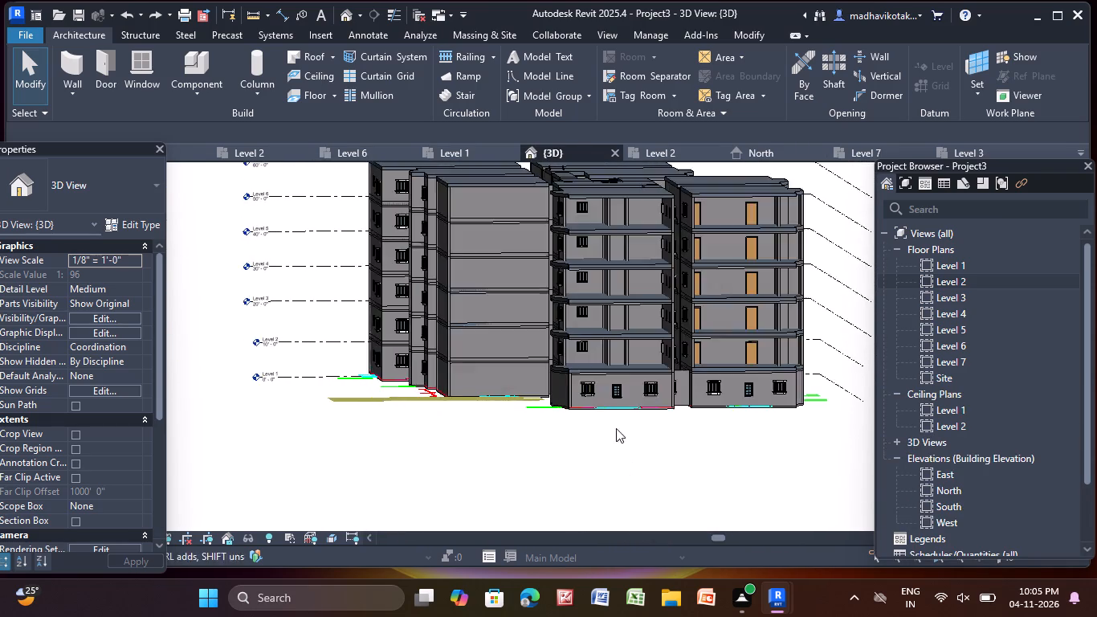
pyautogui.scroll(5, 606, 400)
pyautogui.scroll(-2, 607, 363)
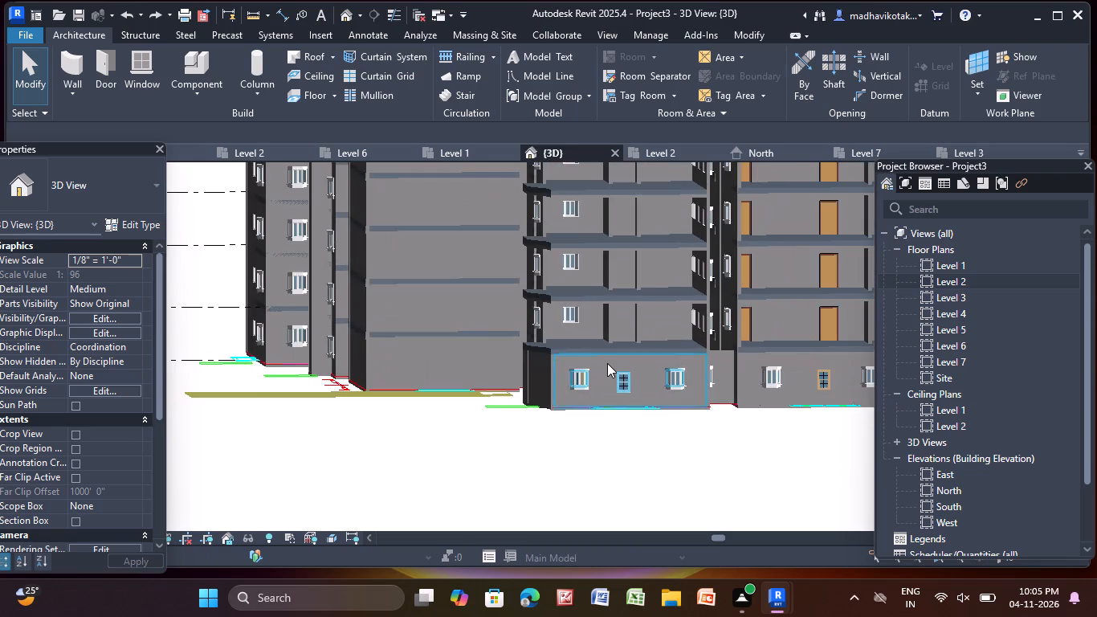
pyautogui.moveTo(607, 363); pyautogui.dragTo(475, 418, button='middle')
# Undo the earlier edits back past the stacked upper-storey copies, leaving only the single-storey Level 1 flats.
pyautogui.hotkey('ctrl', 'z')
pyautogui.hotkey('ctrl', 'z')
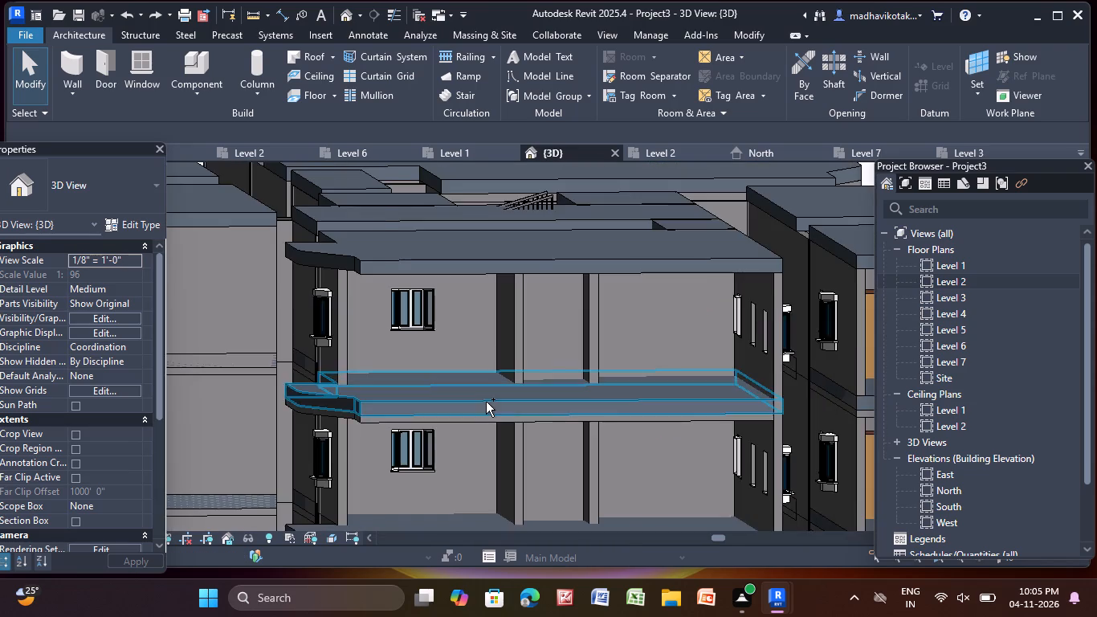
pyautogui.hotkey('ctrl', 'z')
pyautogui.hotkey('ctrl', 'z')
pyautogui.hotkey('ctrl', 'z')
pyautogui.hotkey('ctrl', 'z')
pyautogui.hotkey('ctrl', 'z')
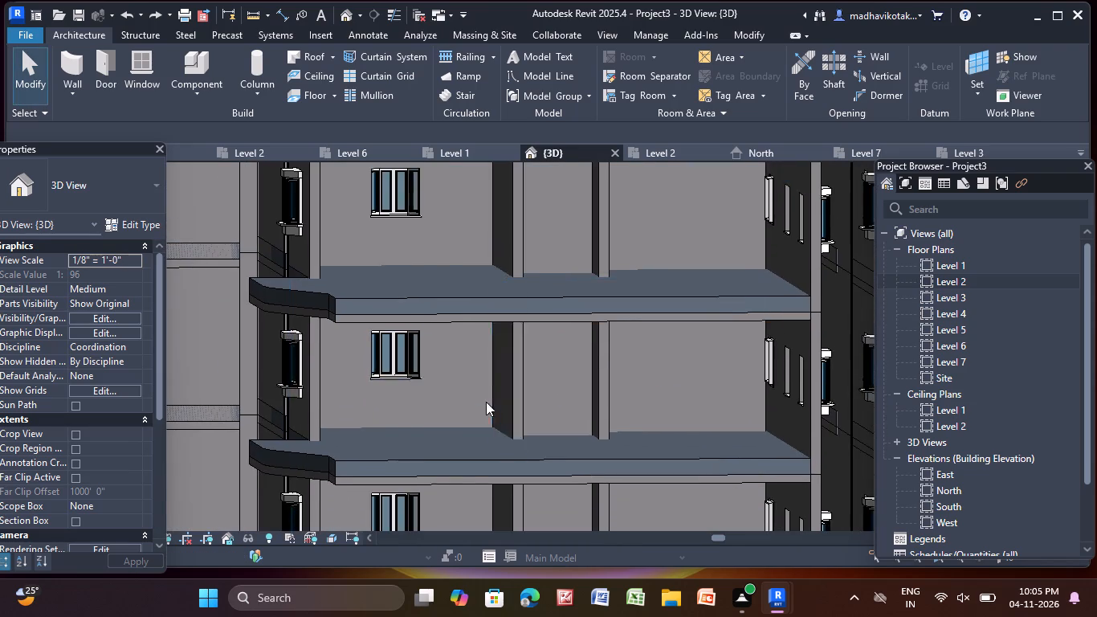
pyautogui.hotkey('ctrl', 'z')
pyautogui.hotkey('ctrl', 'z')
pyautogui.hotkey('ctrl', 'z')
pyautogui.hotkey('ctrl', 'z')
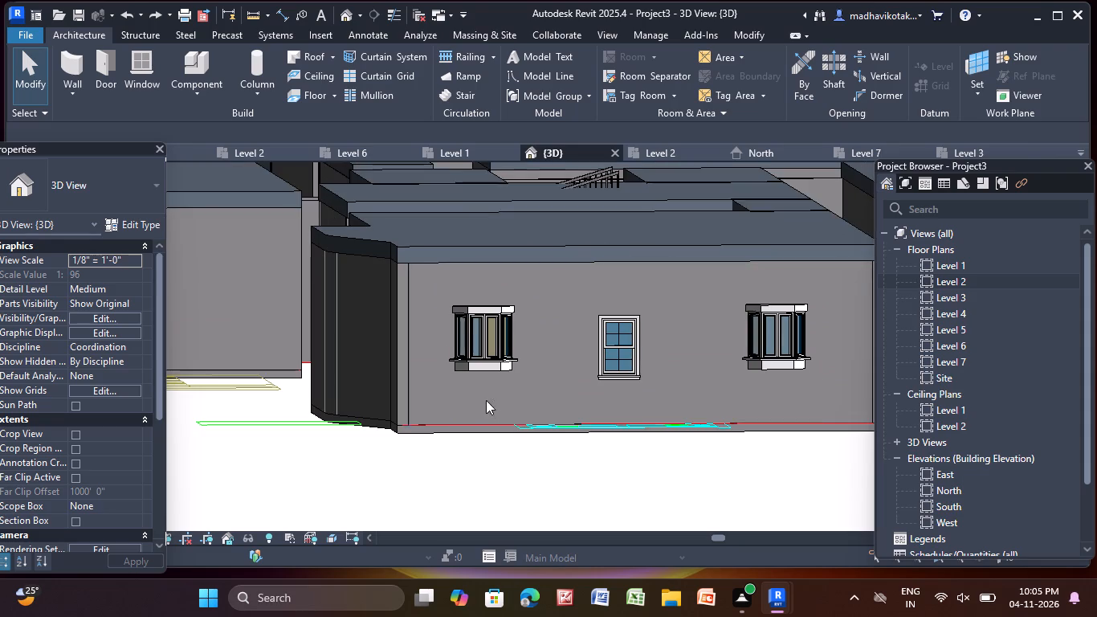
pyautogui.hotkey('ctrl', 'z')
pyautogui.keyDown('ctrl'); pyautogui.scroll(-5, 486, 400); pyautogui.keyUp('ctrl')
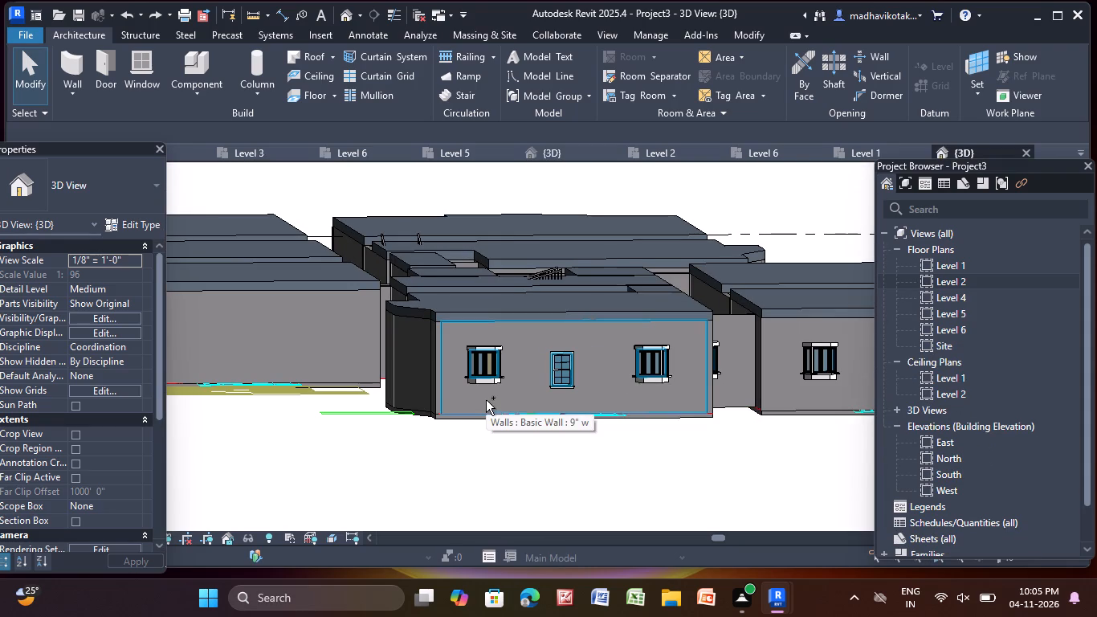
# Keep undoing past the creation of the extra levels, leaving only the Level 1, Level 2 and Site floor plans.
pyautogui.hotkey('ctrl', 'z')
pyautogui.hotkey('ctrl', 'z')
pyautogui.hotkey('ctrl', 'z')
pyautogui.hotkey('ctrl', 'z')
pyautogui.hotkey('ctrl', 'z')
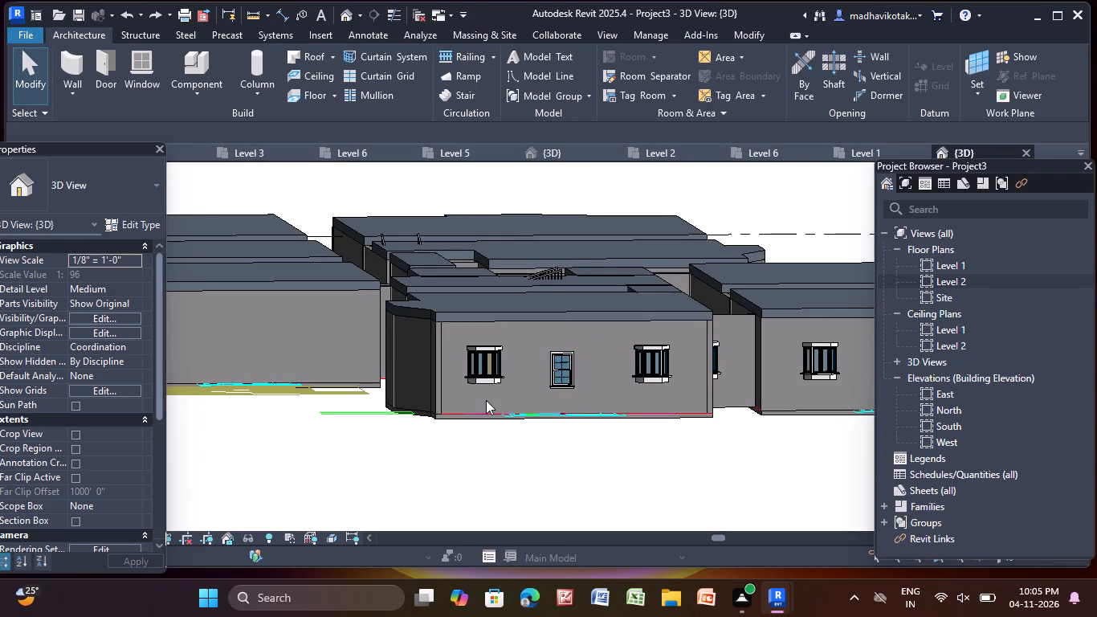
pyautogui.hotkey('ctrl', 'z')
pyautogui.hotkey('ctrl', 'z')
pyautogui.hotkey('ctrl', 'z')
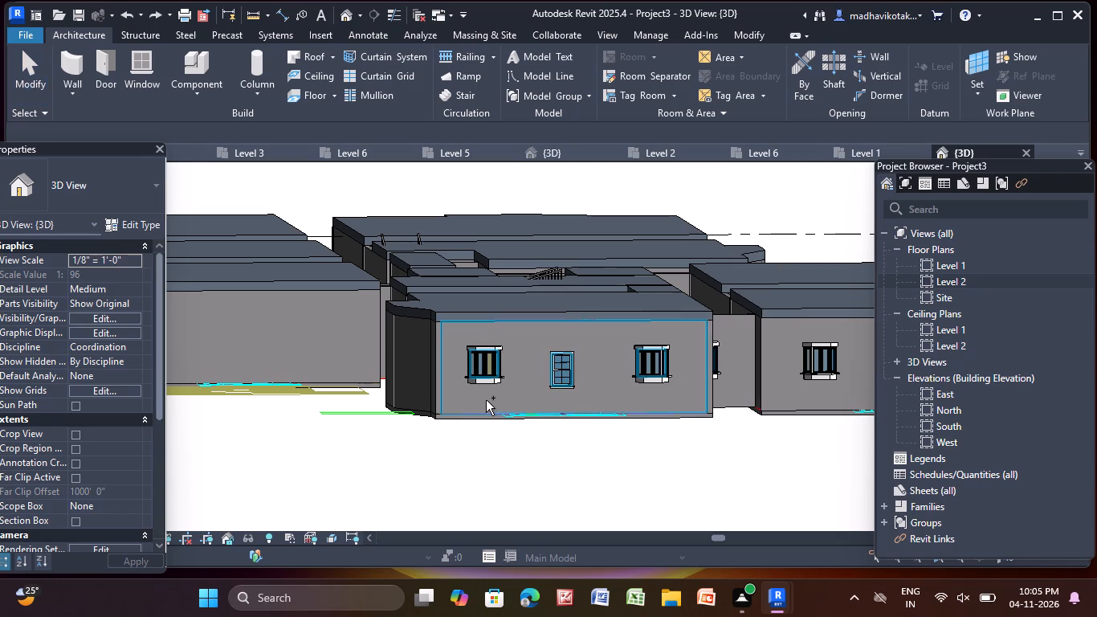
pyautogui.hotkey('ctrl', 'z')
pyautogui.hotkey('ctrl', 'z')
pyautogui.hotkey('ctrl', 'z')
pyautogui.hotkey('ctrl', 'z')
pyautogui.hotkey('ctrl', 'z')
pyautogui.hotkey('ctrl', 'z')
pyautogui.hotkey('ctrl', 'z')
pyautogui.hotkey('ctrl', 'z')
pyautogui.hotkey('ctrl', 'z')
pyautogui.hotkey('ctrl', 'z')
pyautogui.hotkey('ctrl', 'z')
pyautogui.hotkey('ctrl', 'z')
pyautogui.hotkey('ctrl', 'z')
pyautogui.hotkey('ctrl', 'z')
pyautogui.hotkey('ctrl', 'z')
pyautogui.hotkey('ctrl', 'z')
pyautogui.hotkey('ctrl', 'z')
pyautogui.hotkey('ctrl', 'z')
pyautogui.hotkey('ctrl', 'z')
pyautogui.hotkey('ctrl', 'z')
pyautogui.hotkey('ctrl', 'z')
pyautogui.hotkey('ctrl', 'z')
pyautogui.hotkey('ctrl', 'z')
pyautogui.hotkey('ctrl', 'z')
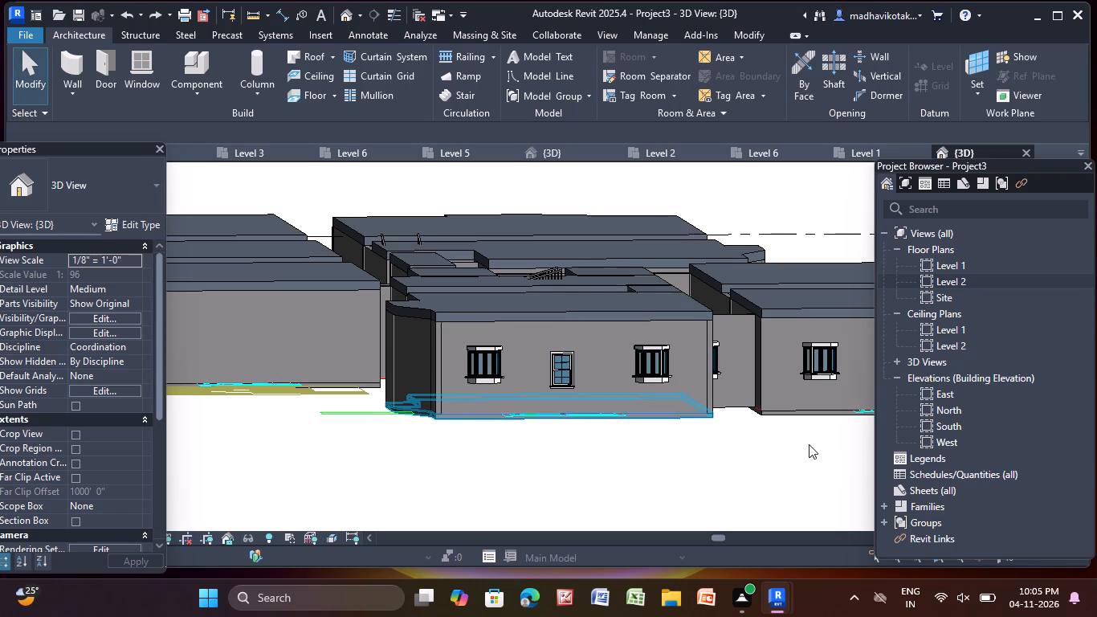
# Examine the single-storey flats from all sides and from below, checking walls, slabs and windows.
pyautogui.moveTo(808, 444); pyautogui.dragTo(744, 443, button='middle')
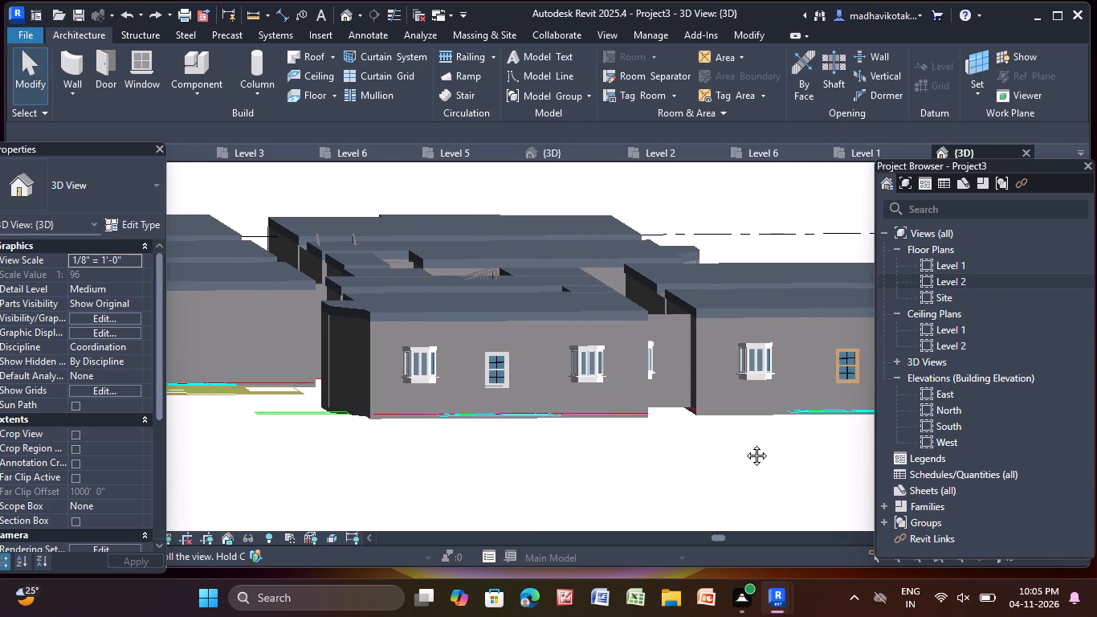
pyautogui.moveTo(744, 443); pyautogui.dragTo(740, 446, button='middle')
pyautogui.moveTo(652, 468); pyautogui.dragTo(867, 492, button='middle')
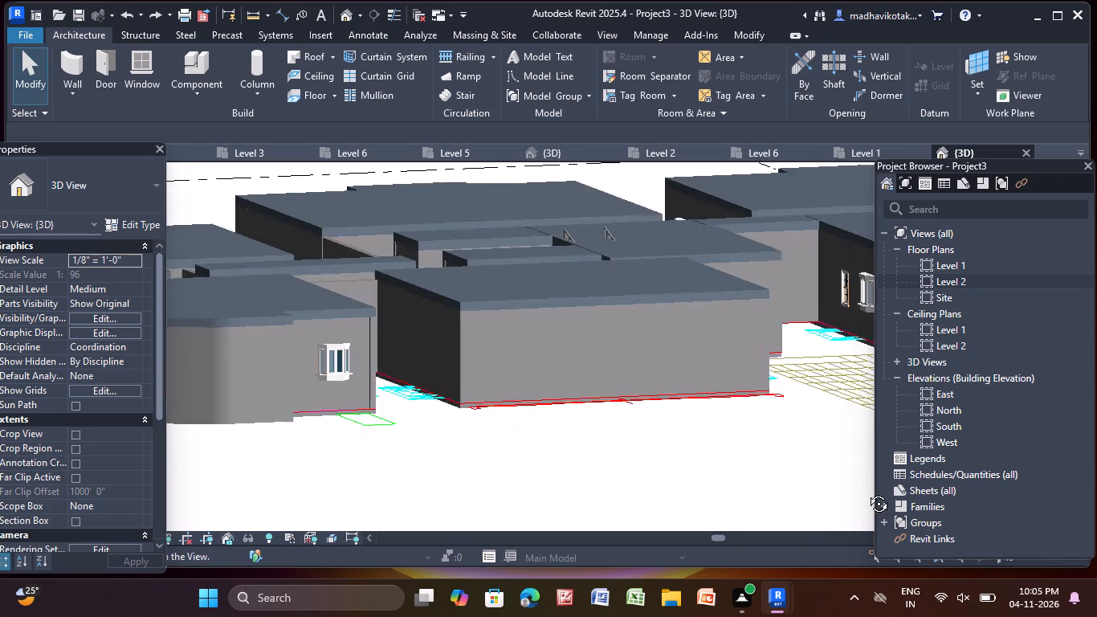
pyautogui.moveTo(867, 492); pyautogui.dragTo(1096, 497, button='middle')
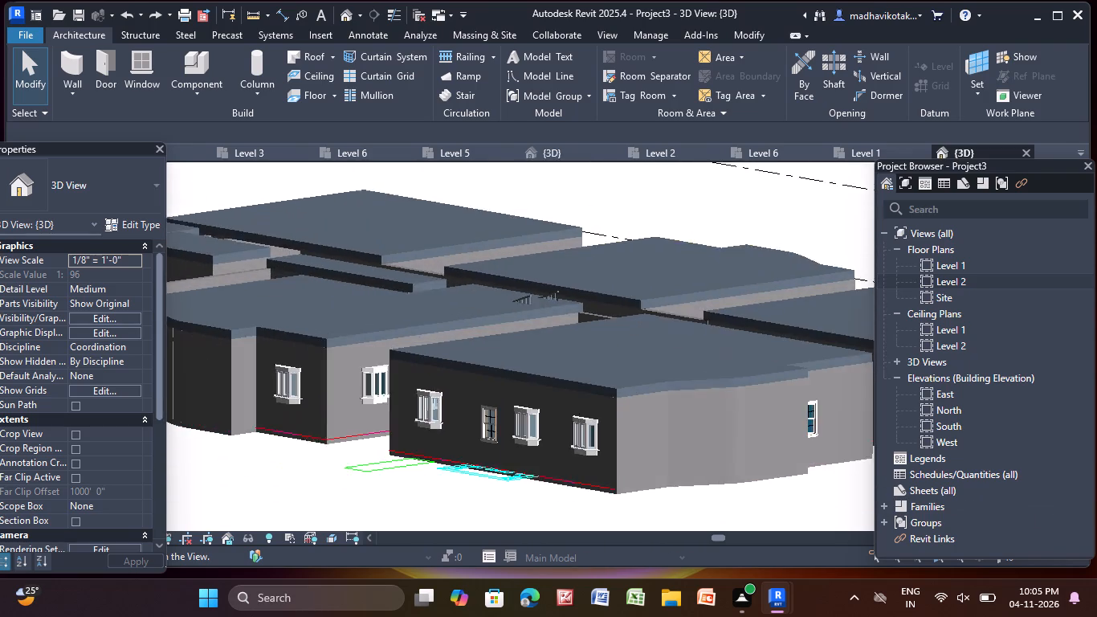
pyautogui.moveTo(1096, 497); pyautogui.dragTo(210, 486, button='middle')
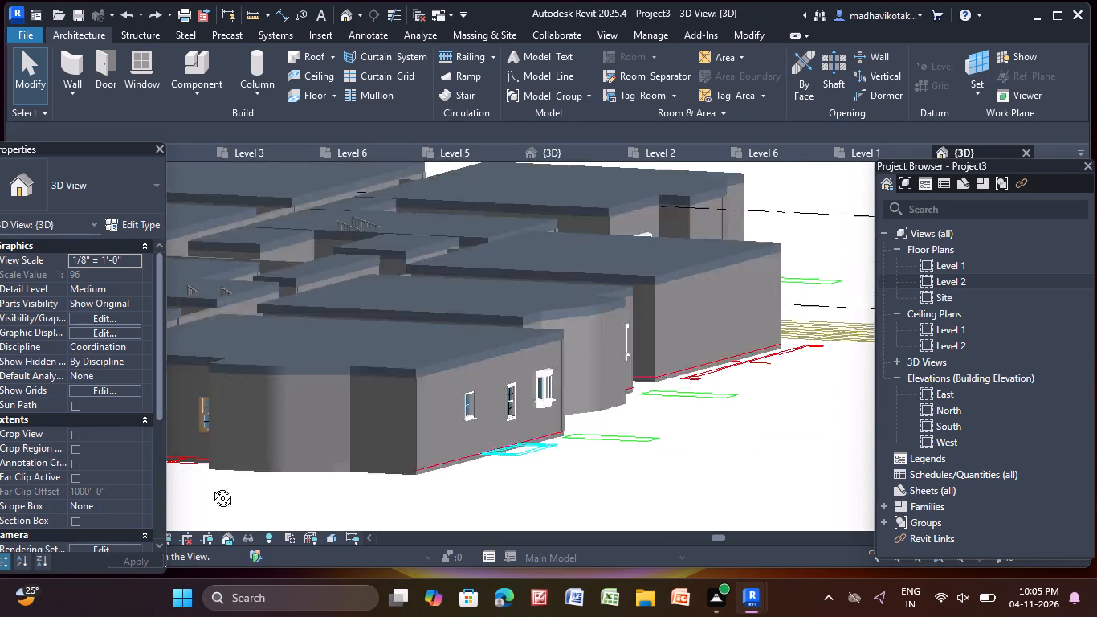
pyautogui.moveTo(210, 486); pyautogui.dragTo(600, 246, button='middle')
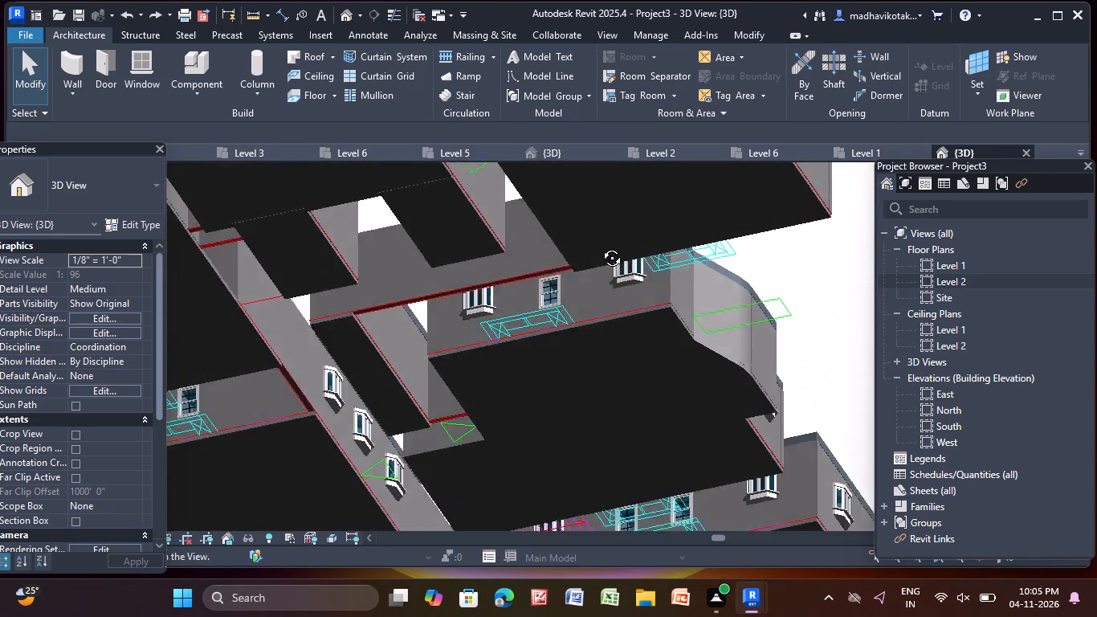
pyautogui.moveTo(600, 246); pyautogui.dragTo(0, 412, button='middle')
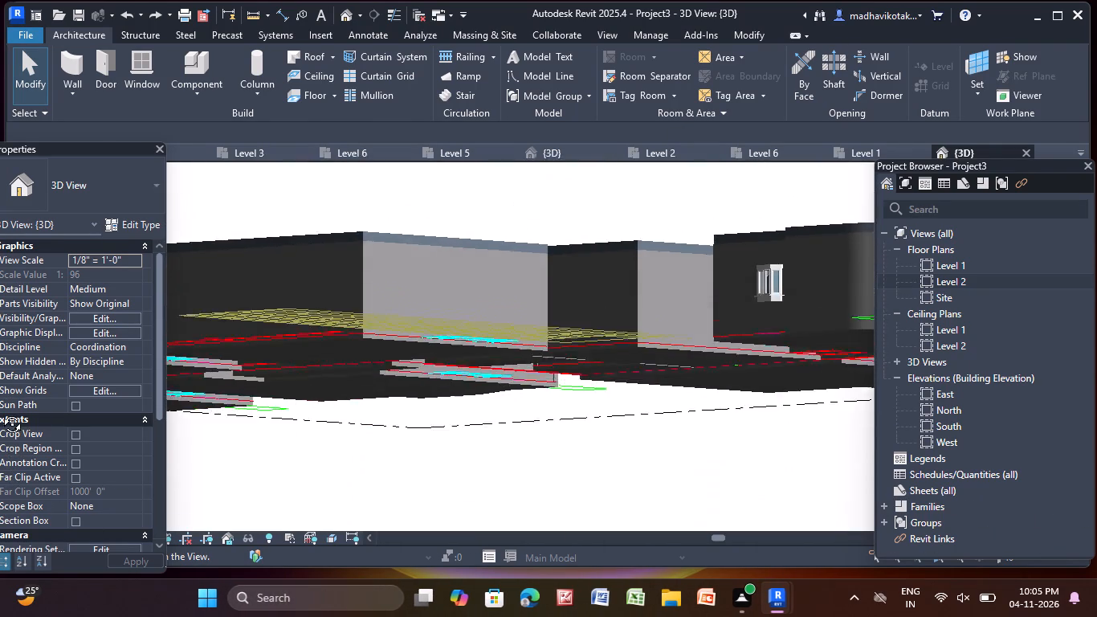
pyautogui.moveTo(0, 412); pyautogui.dragTo(451, 576, button='middle')
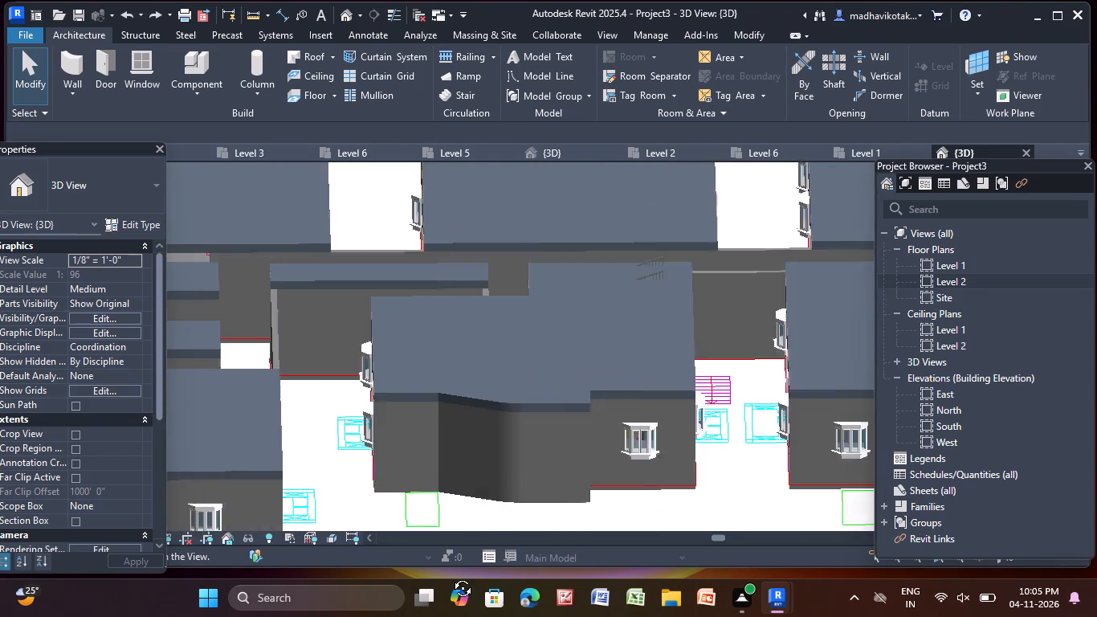
pyautogui.moveTo(451, 576); pyautogui.dragTo(459, 513, button='middle')
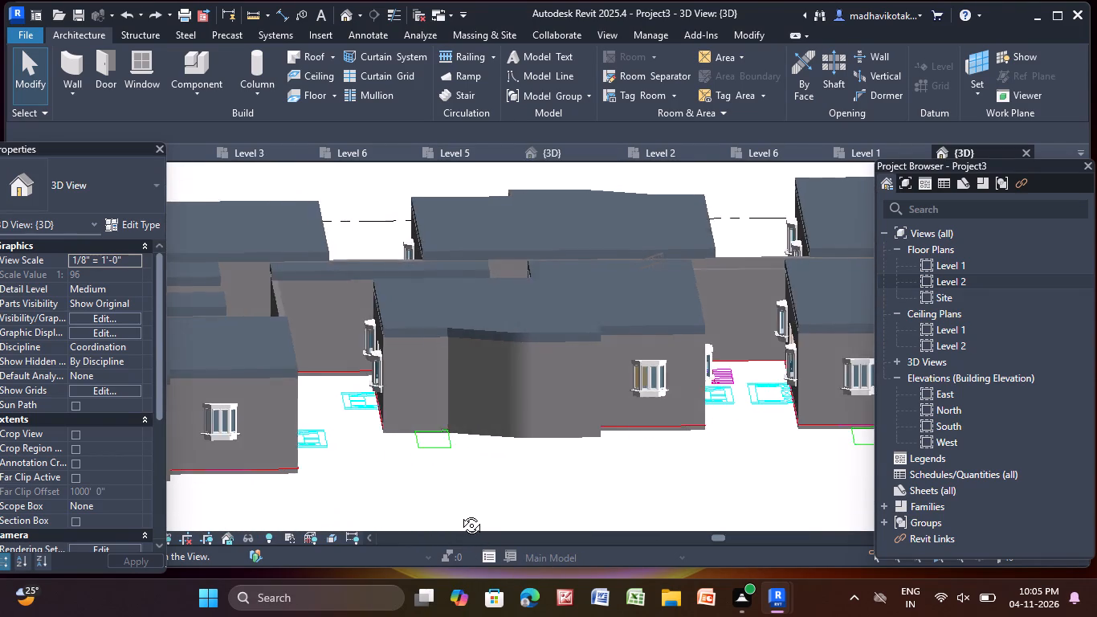
pyautogui.moveTo(459, 513); pyautogui.dragTo(447, 509, button='middle')
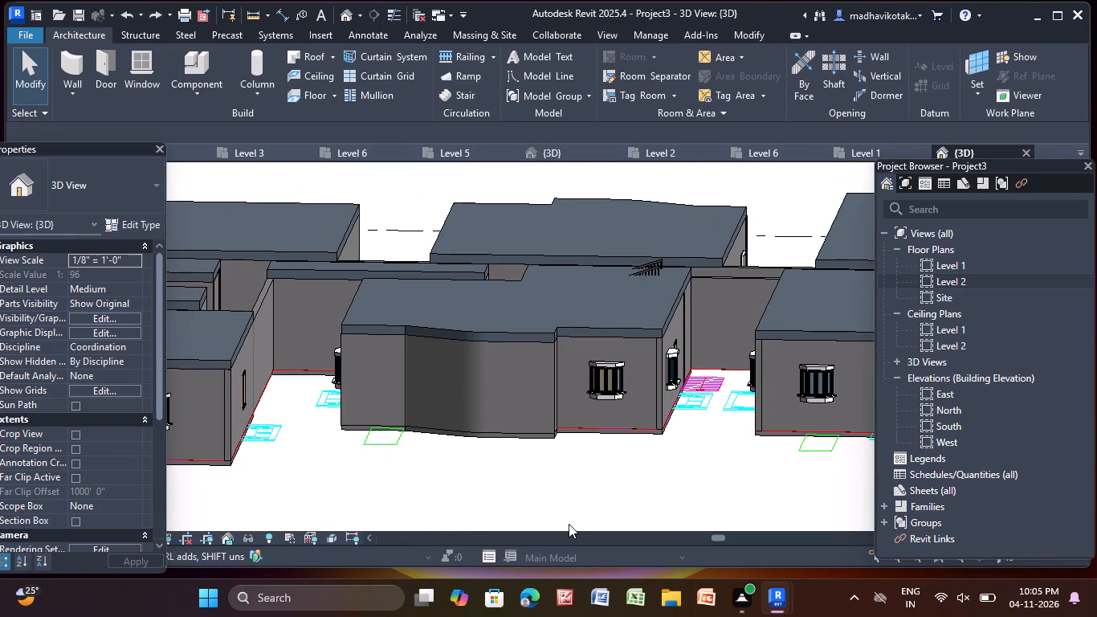
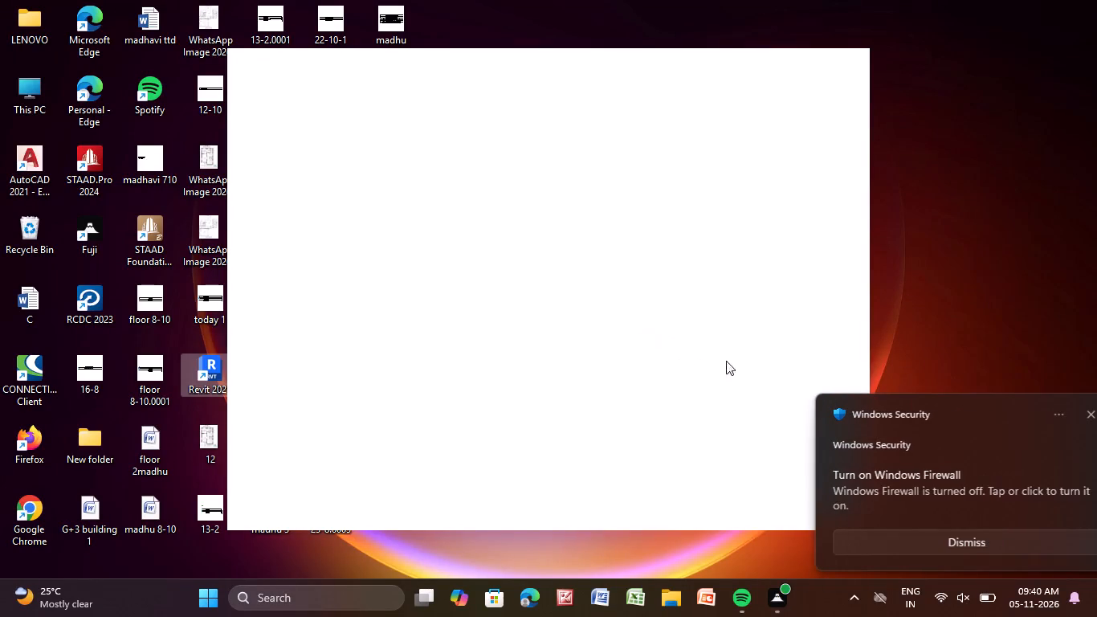
# Dismiss the Windows Security notification about the firewall.
pyautogui.click(1051, 412)
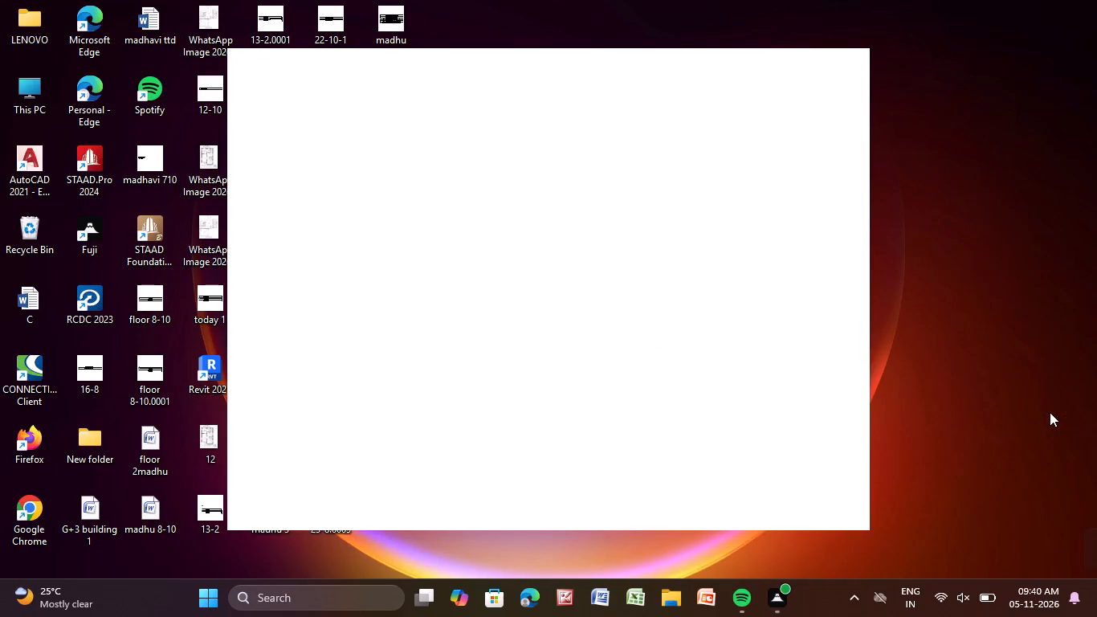
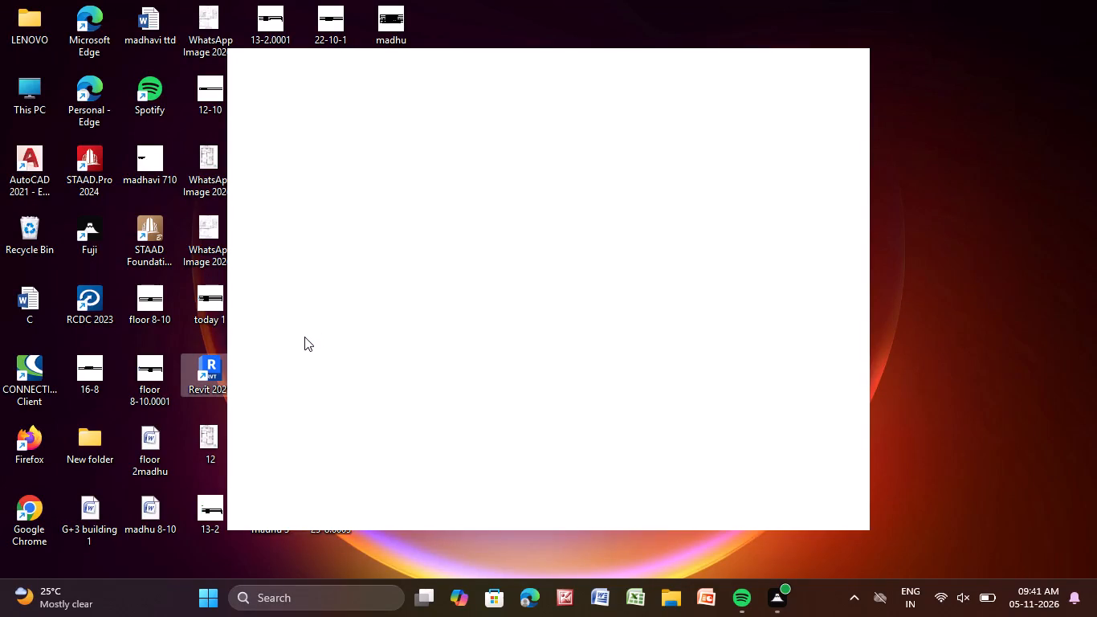
# Launch Revit from its desktop shortcut.
pyautogui.doubleClick(214, 376)
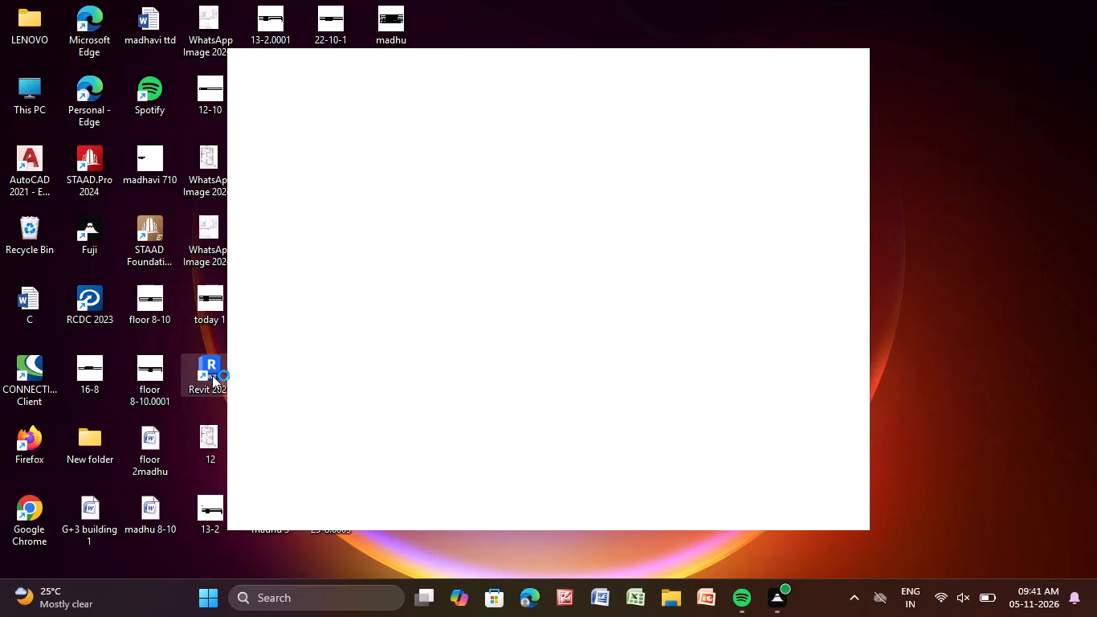
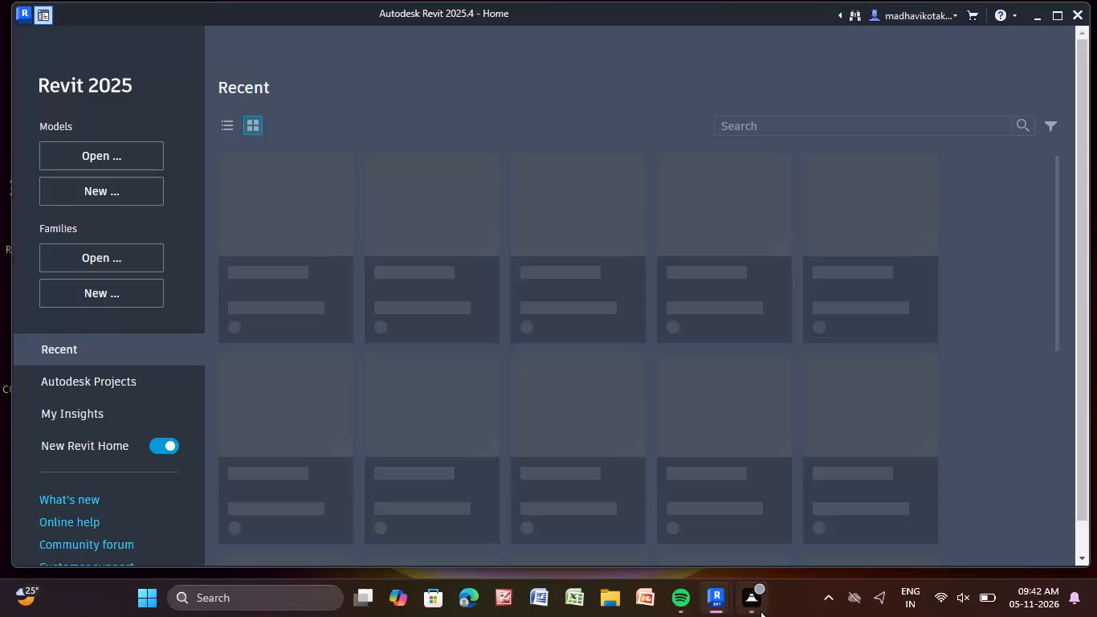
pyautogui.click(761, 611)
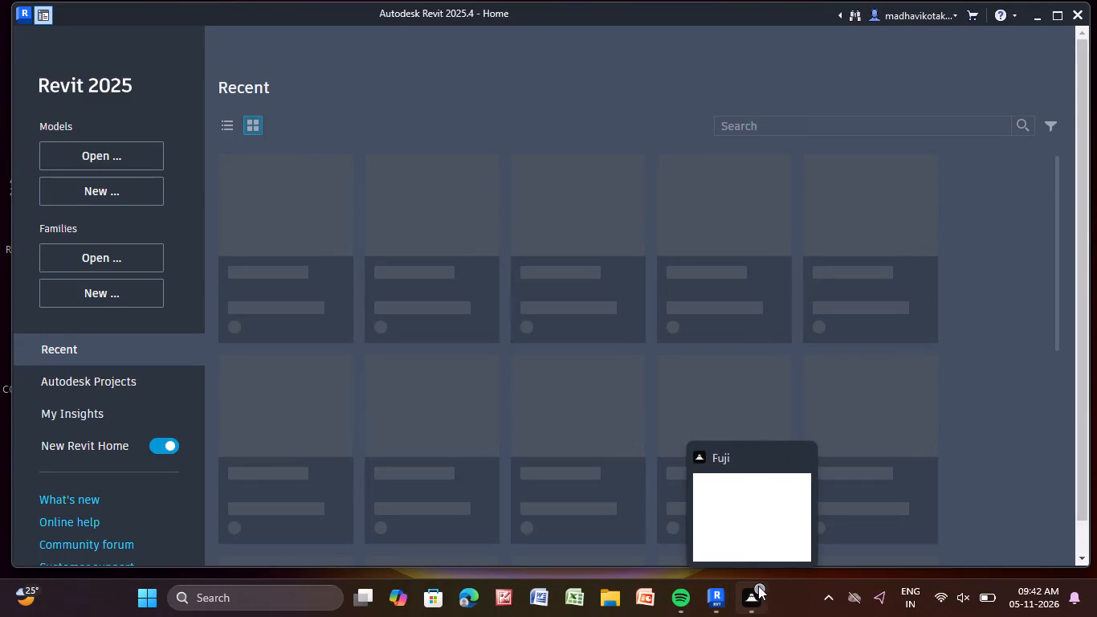
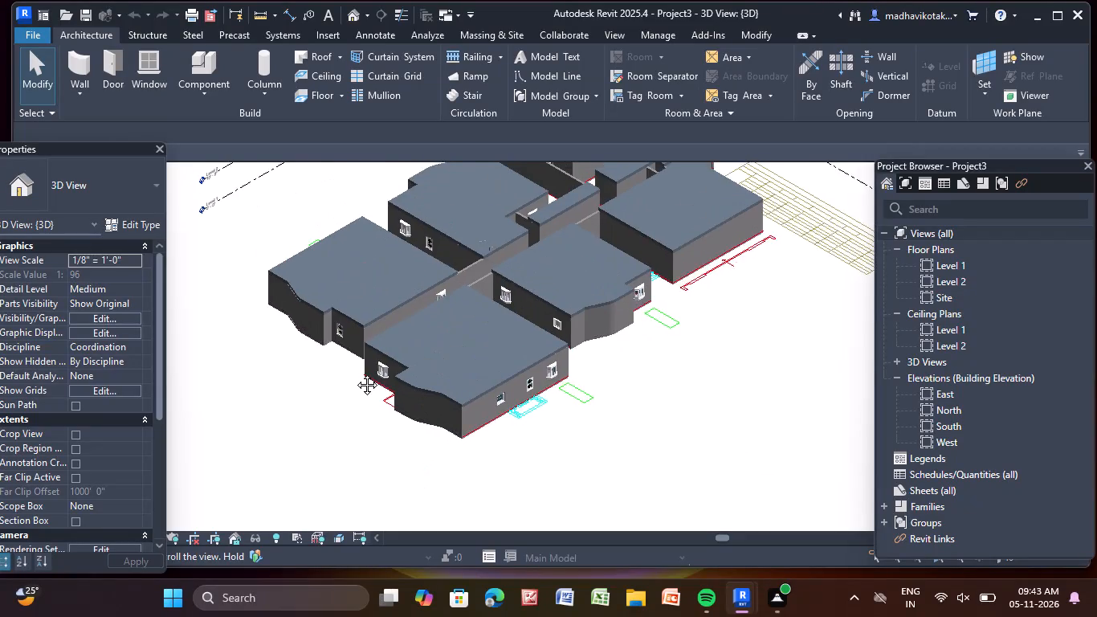
# Open the North building elevation view.
pyautogui.scroll(-3, 365, 389)
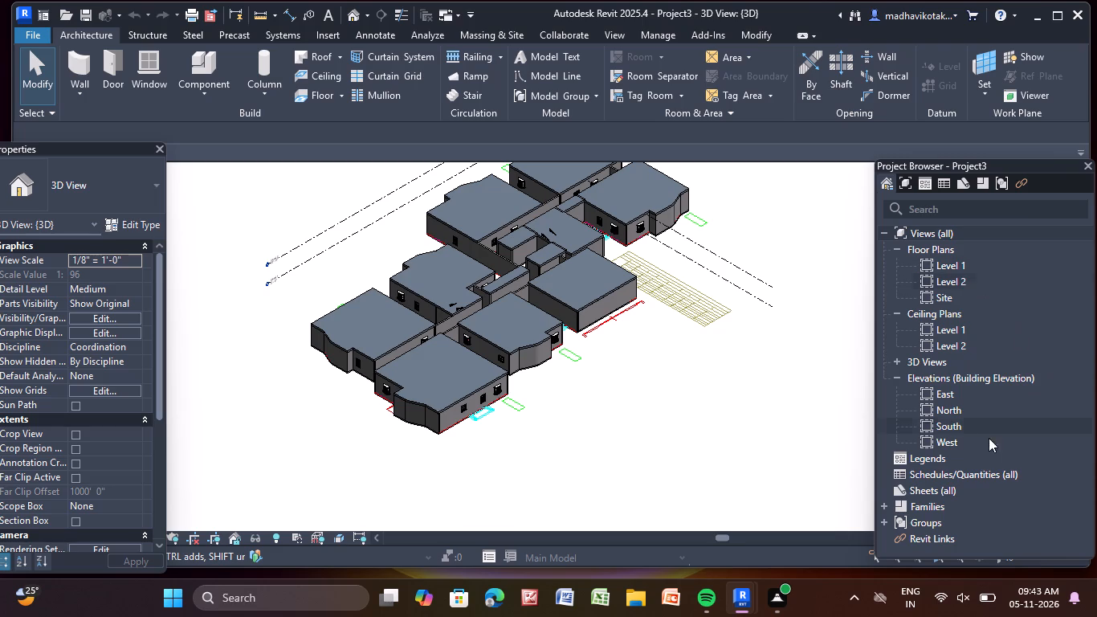
pyautogui.doubleClick(963, 407)
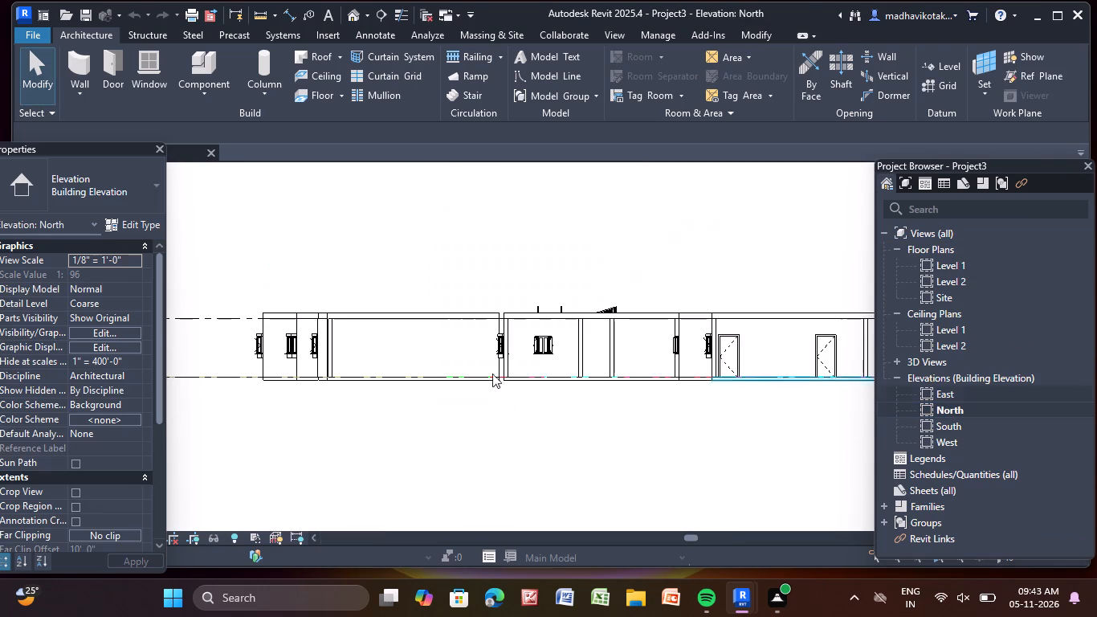
pyautogui.scroll(-4, 74, 366)
pyautogui.moveTo(73, 366); pyautogui.dragTo(0, 278, button='middle')
pyautogui.scroll(-5, 571, 311)
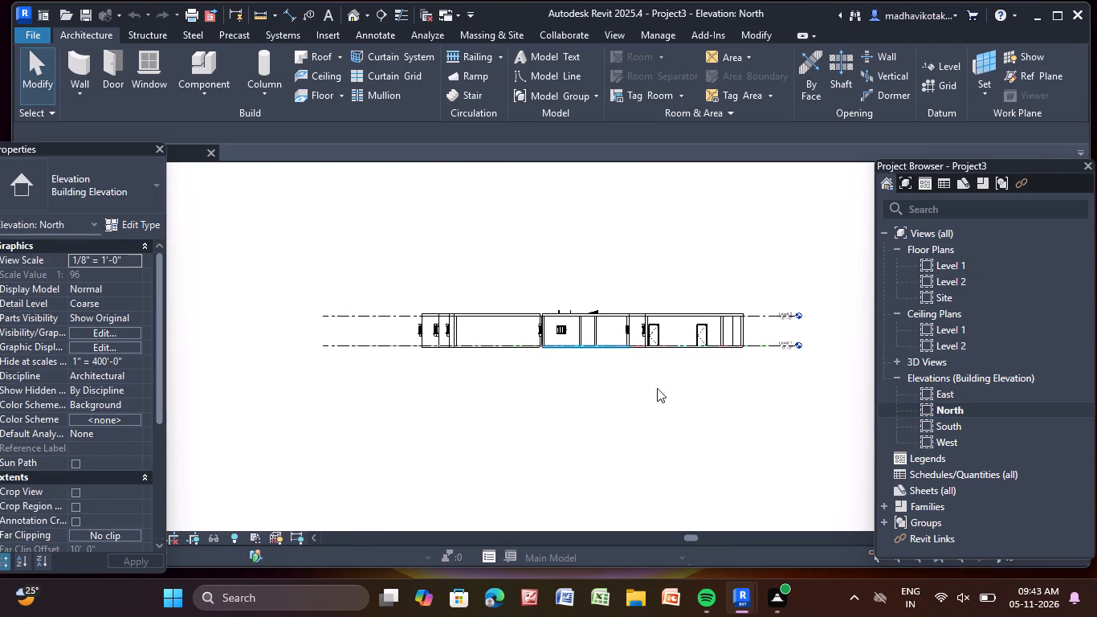
pyautogui.scroll(-2, 662, 404)
pyautogui.moveTo(649, 407); pyautogui.dragTo(602, 453, button='middle')
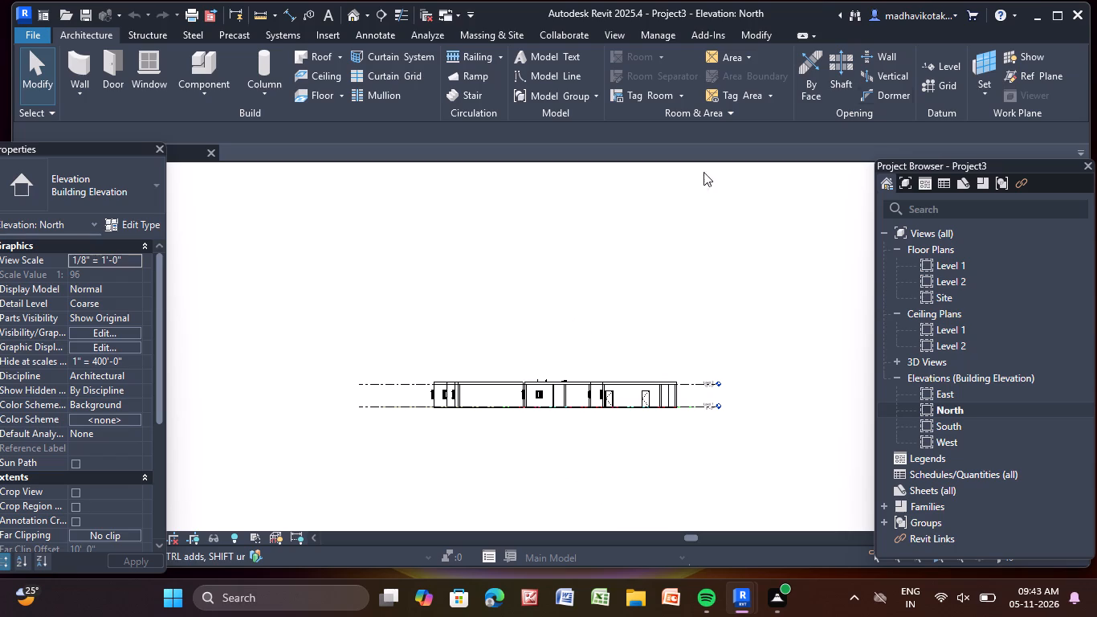
# Add four levels above Level 2 by picking existing level lines, each offset 10' 0" from the one below.
pyautogui.click(952, 60)
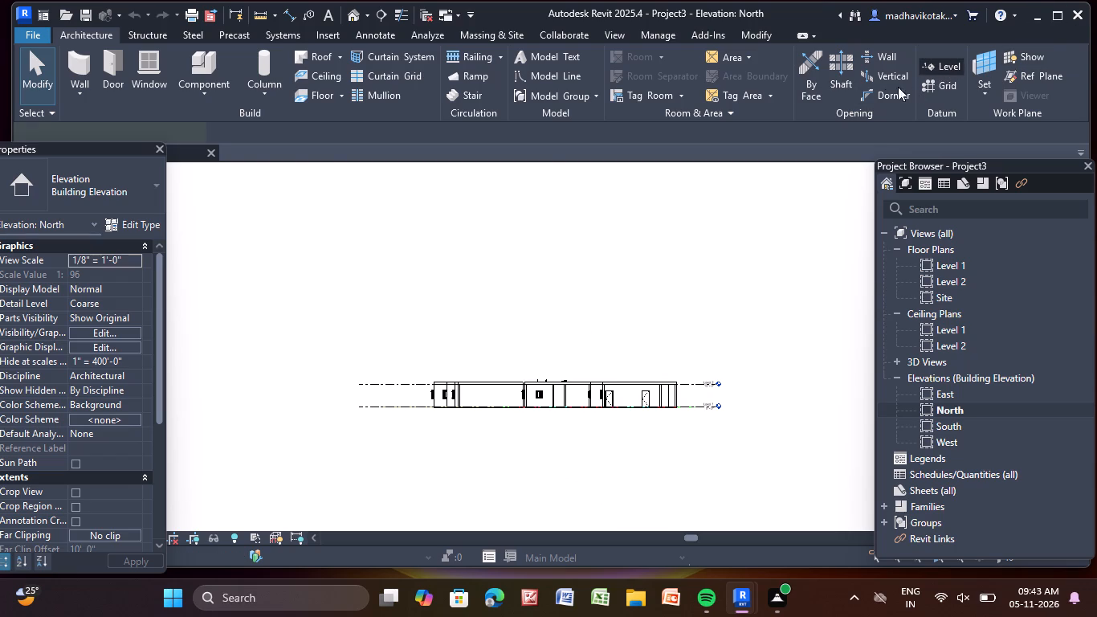
pyautogui.click(206, 125)
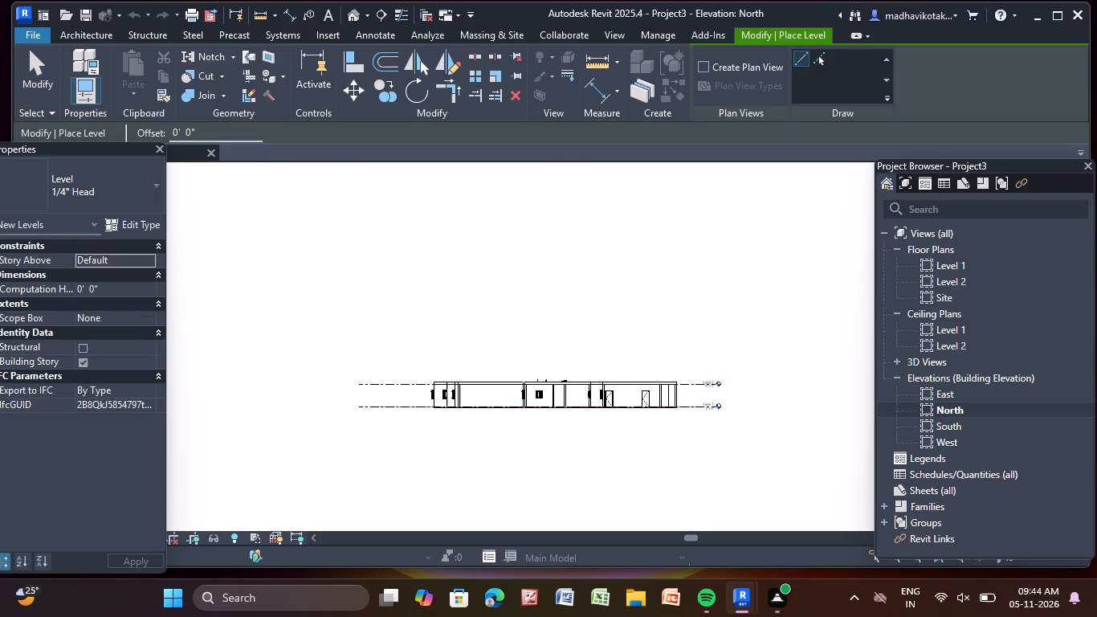
pyautogui.press('BackSpace')
pyautogui.press('BackSpace')
pyautogui.press('BackSpace')
pyautogui.press('BackSpace')
pyautogui.press('BackSpace')
pyautogui.press('BackSpace')
pyautogui.press('BackSpace')
pyautogui.press('BackSpace')
pyautogui.press('BackSpace')
pyautogui.press('BackSpace')
pyautogui.press('BackSpace')
pyautogui.press('BackSpace')
pyautogui.press('BackSpace')
pyautogui.press('BackSpace')
pyautogui.press('BackSpace')
pyautogui.press('BackSpace')
pyautogui.press('BackSpace')
pyautogui.press('BackSpace')
pyautogui.press('BackSpace')
pyautogui.press('BackSpace')
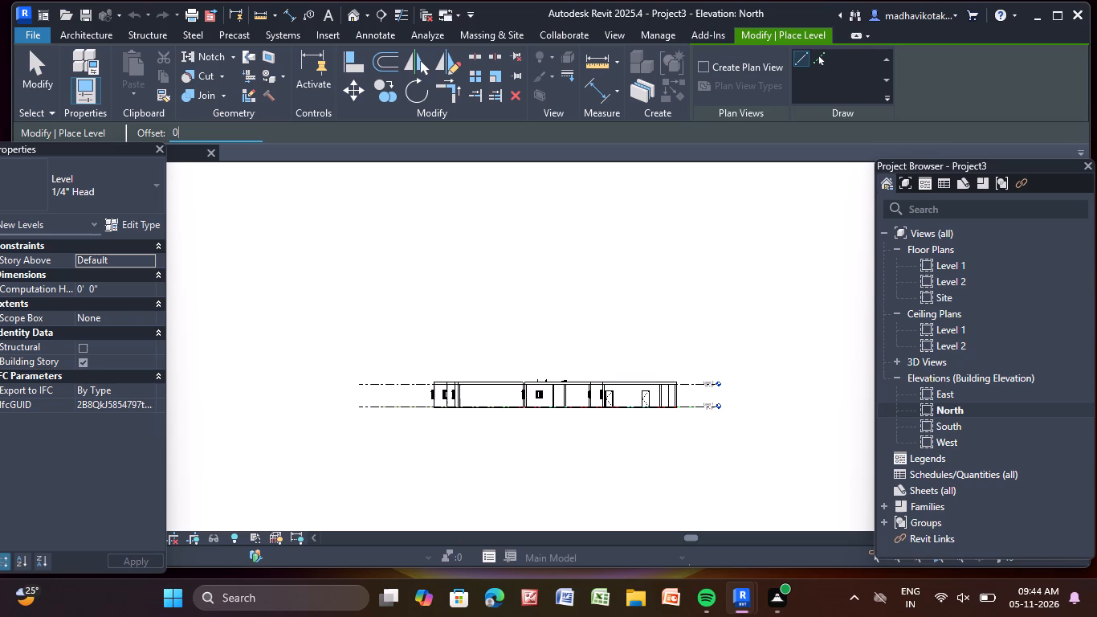
pyautogui.press('1')
pyautogui.write("0'")
pyautogui.press('Return')
pyautogui.click(818, 57)
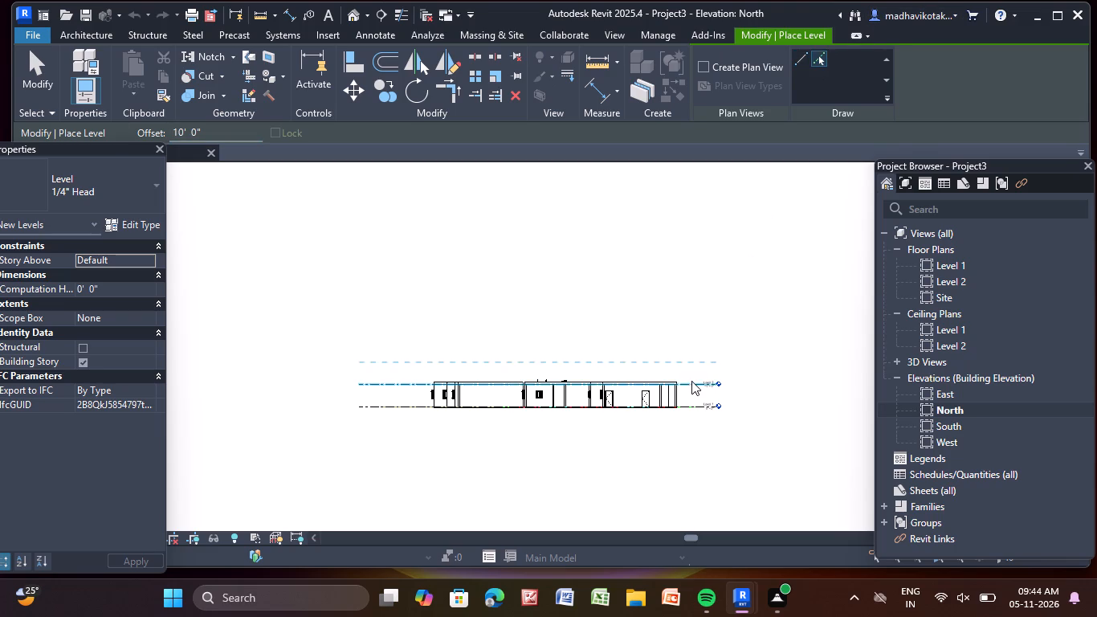
pyautogui.scroll(9, 689, 378)
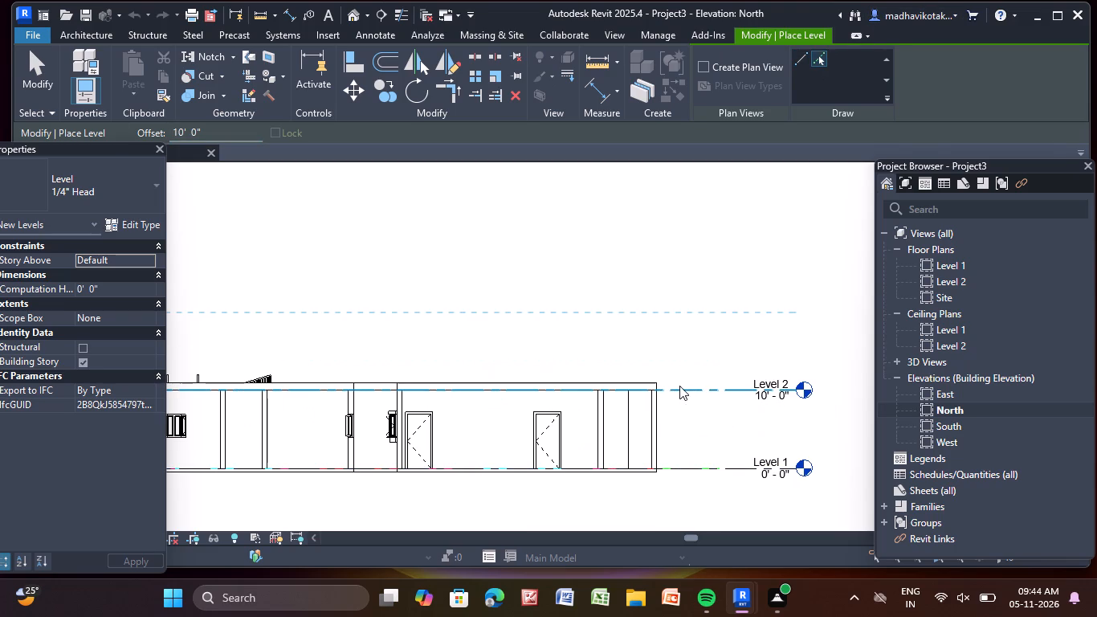
pyautogui.click(678, 386)
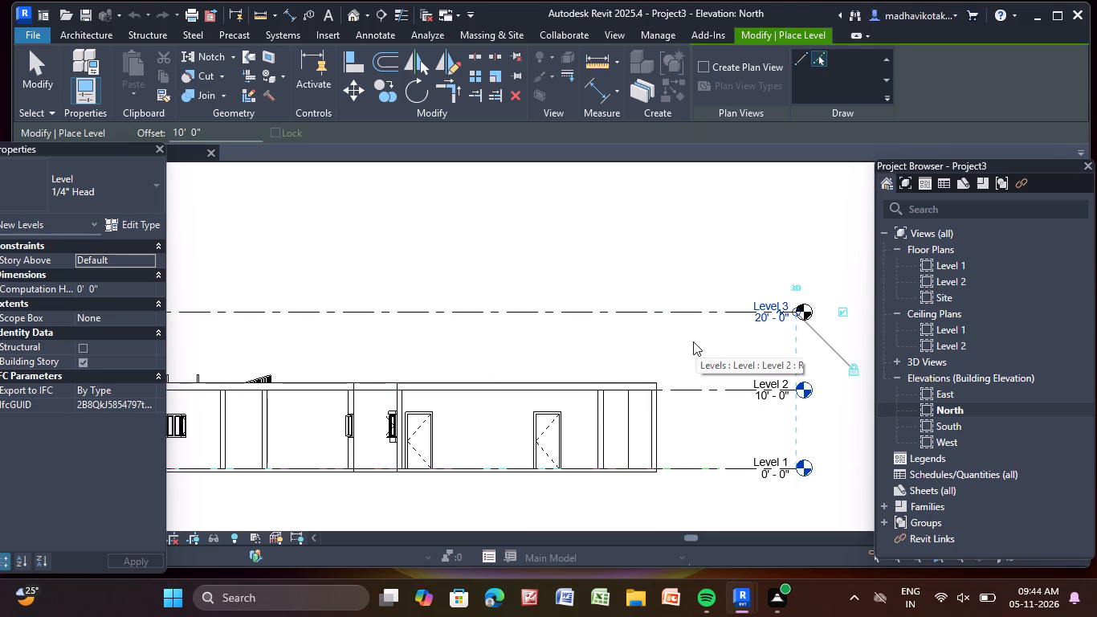
pyautogui.moveTo(693, 341); pyautogui.dragTo(686, 468, button='middle')
pyautogui.click(706, 433)
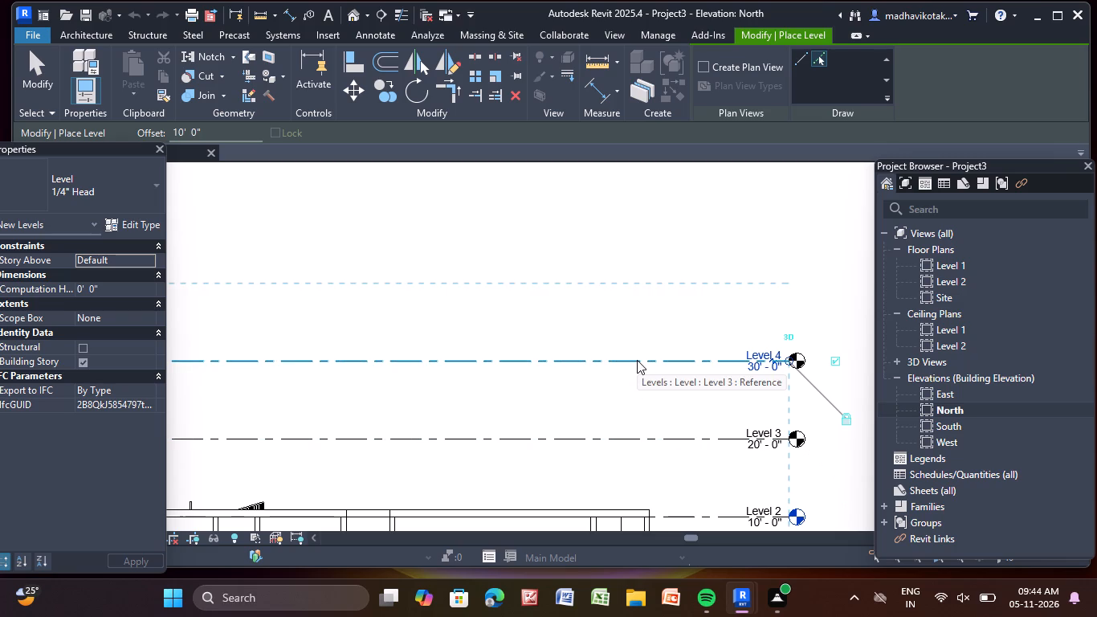
pyautogui.click(637, 360)
pyautogui.moveTo(637, 360); pyautogui.dragTo(628, 387, button='middle')
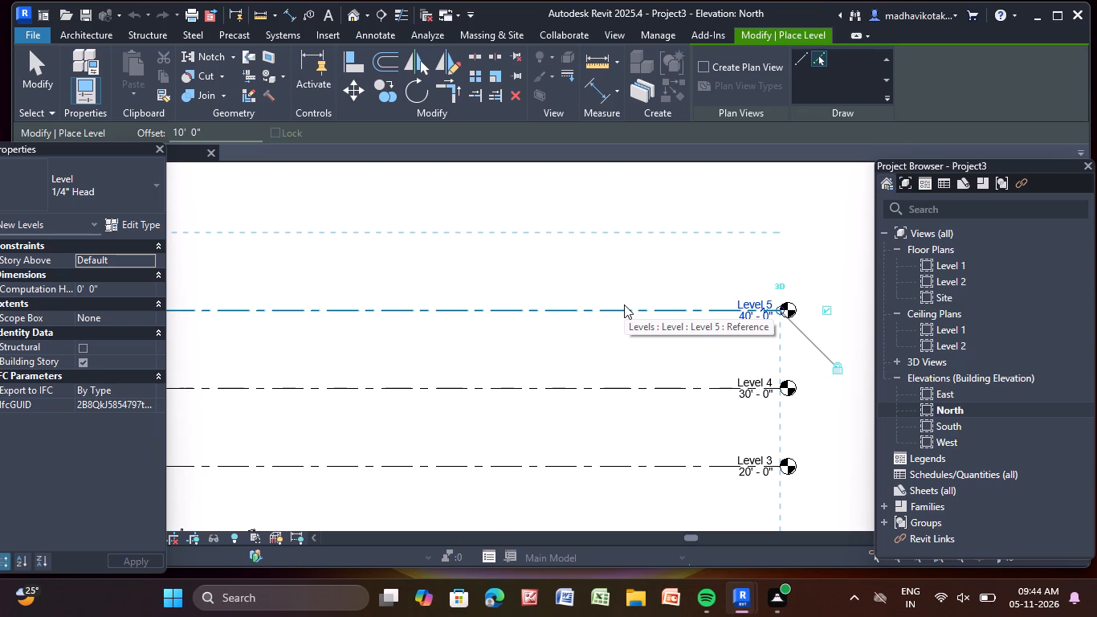
pyautogui.click(613, 308)
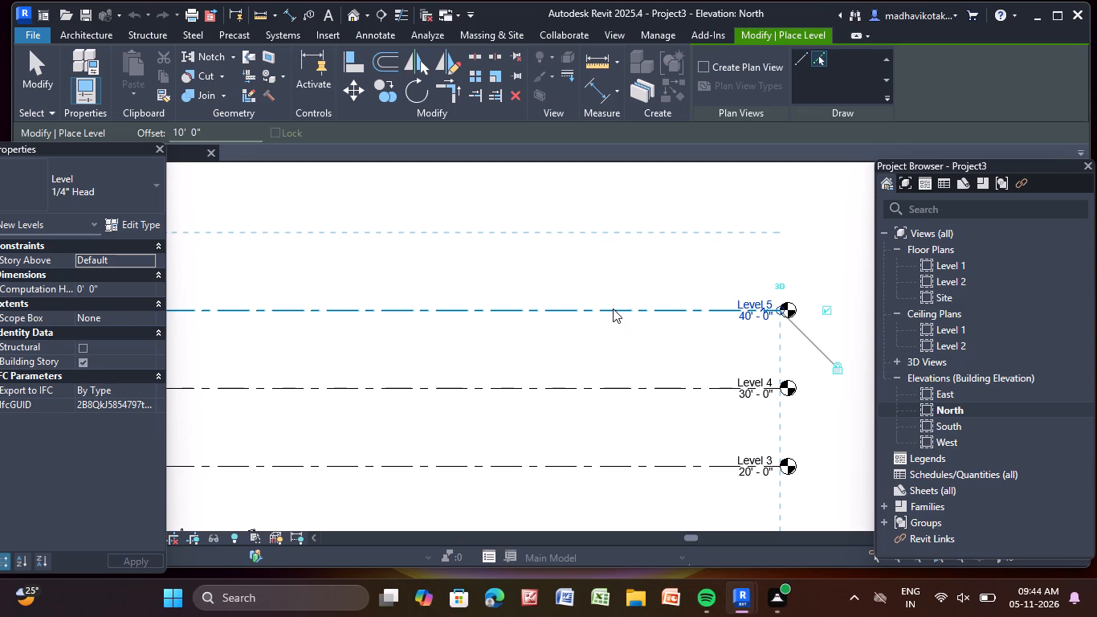
pyautogui.scroll(-4, 613, 308)
pyautogui.moveTo(613, 308); pyautogui.dragTo(642, 412, button='middle')
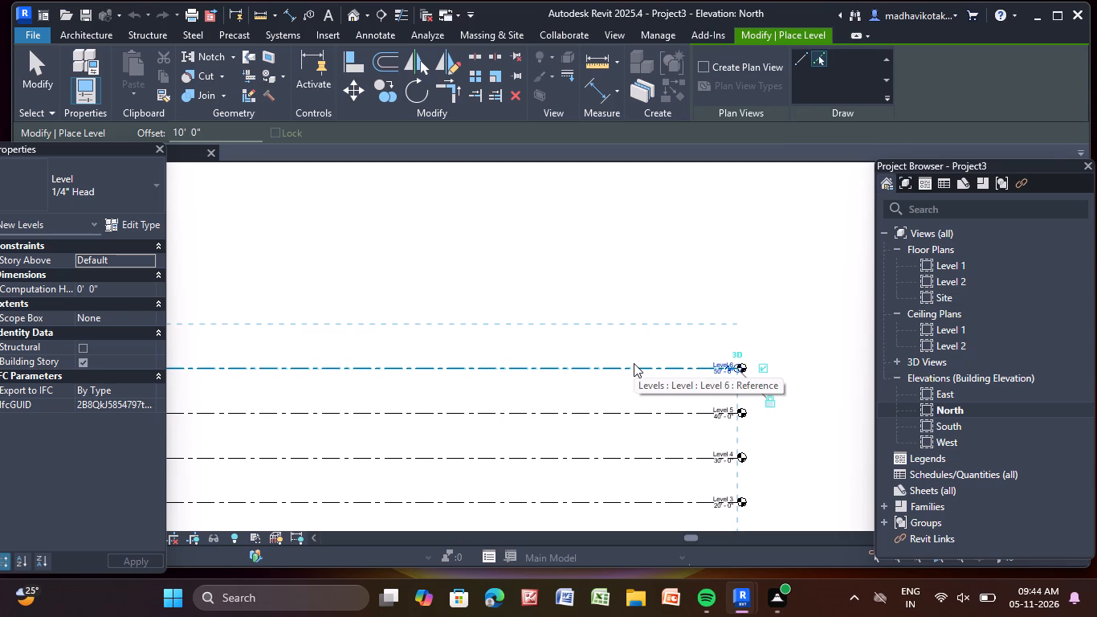
pyautogui.scroll(-5, 634, 363)
pyautogui.moveTo(569, 406); pyautogui.dragTo(557, 397, button='middle')
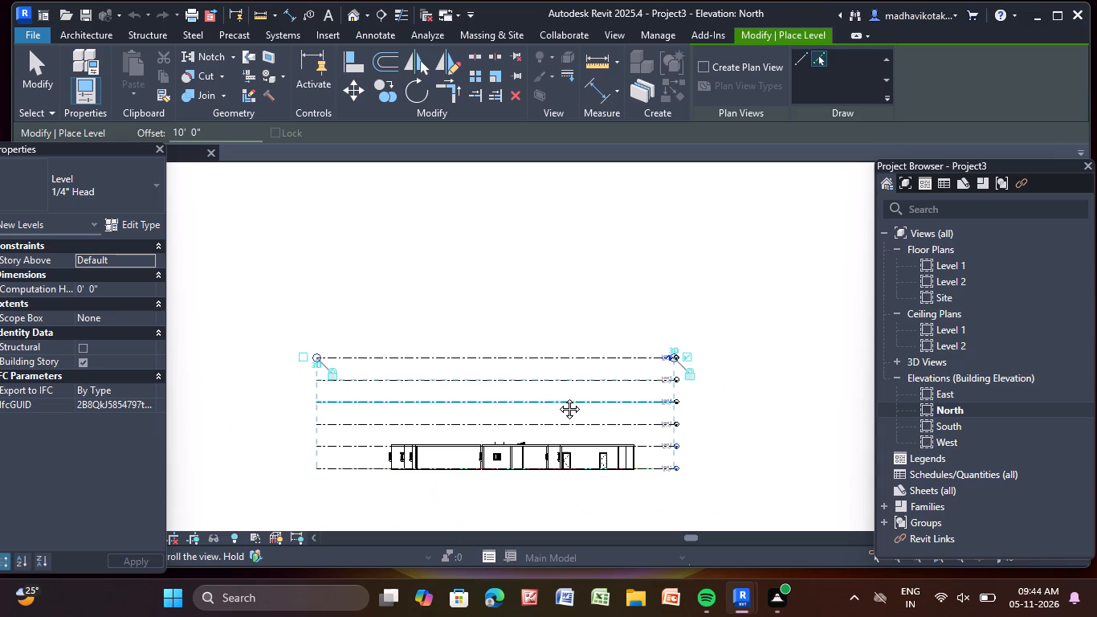
pyautogui.moveTo(557, 397); pyautogui.dragTo(565, 347, button='middle')
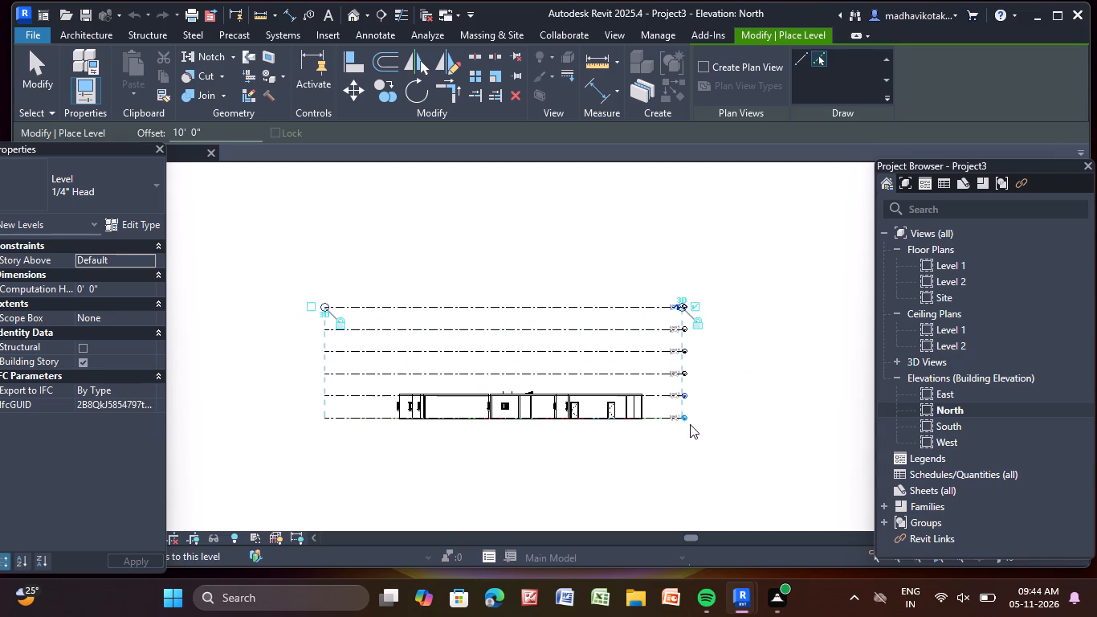
pyautogui.press('Escape')
pyautogui.press('Escape')
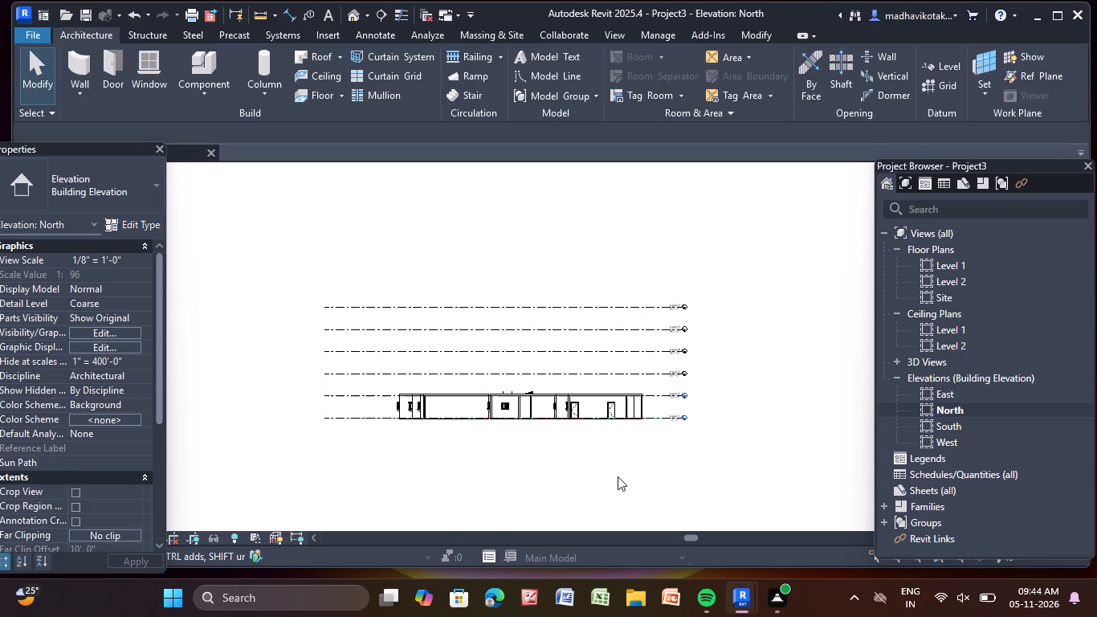
# Copy all elements of the Level 1 storey and paste them aligned to Levels 2 through 5.
pyautogui.scroll(4, 414, 404)
pyautogui.scroll(3, 553, 493)
pyautogui.scroll(-4, 545, 490)
pyautogui.moveTo(533, 480); pyautogui.dragTo(400, 417, button='middle')
pyautogui.moveTo(267, 317); pyautogui.dragTo(230, 295, button='middle')
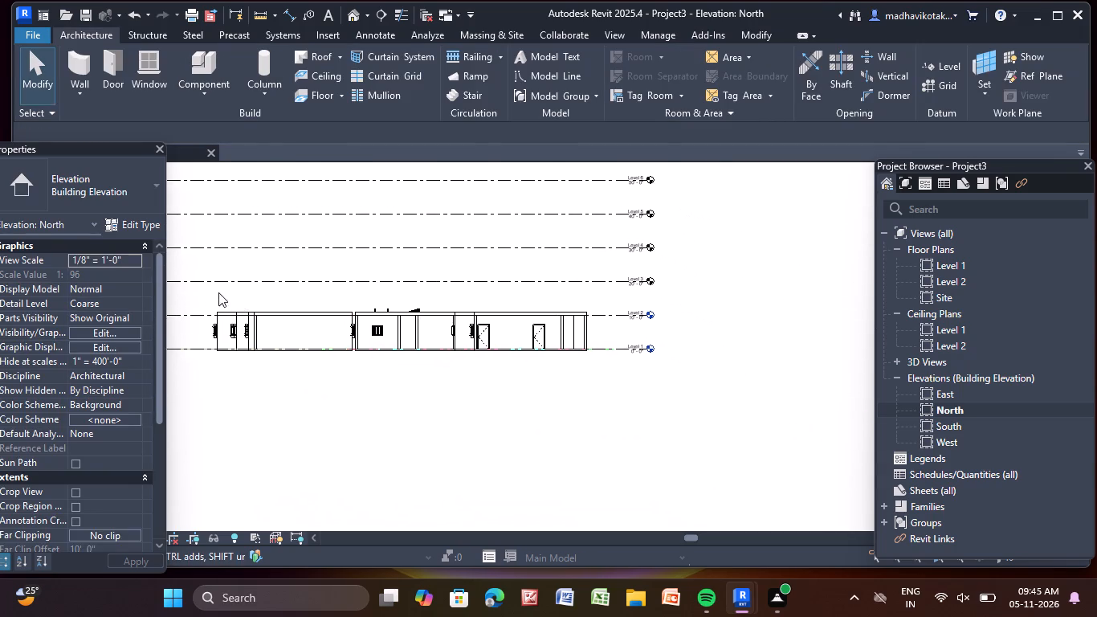
pyautogui.scroll(1, 217, 292)
pyautogui.moveTo(202, 298); pyautogui.dragTo(236, 297)
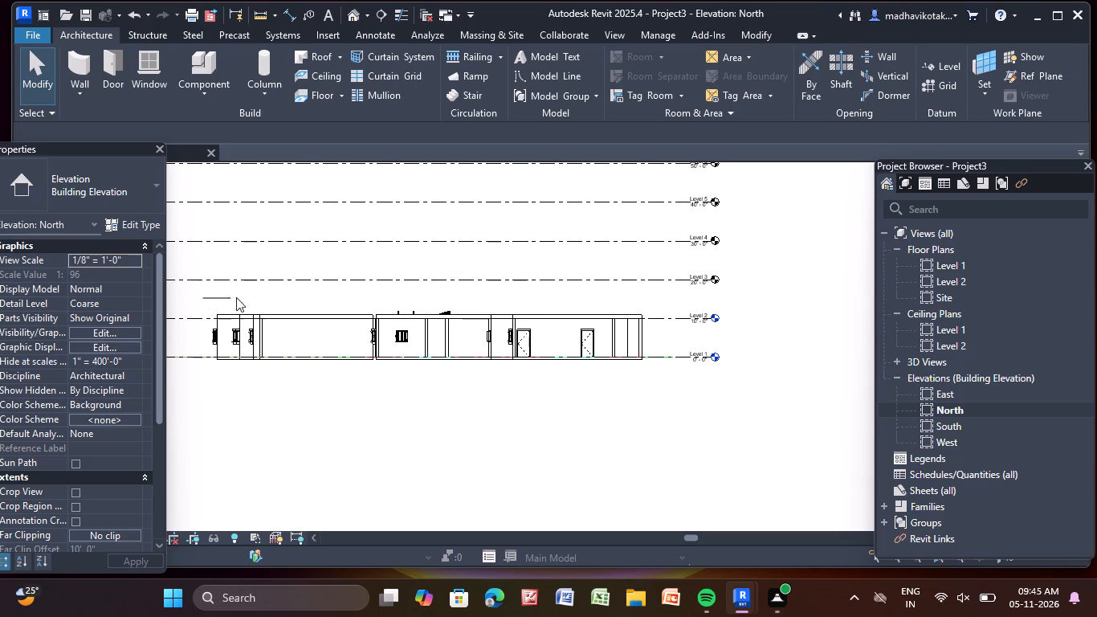
pyautogui.moveTo(236, 297); pyautogui.dragTo(674, 397)
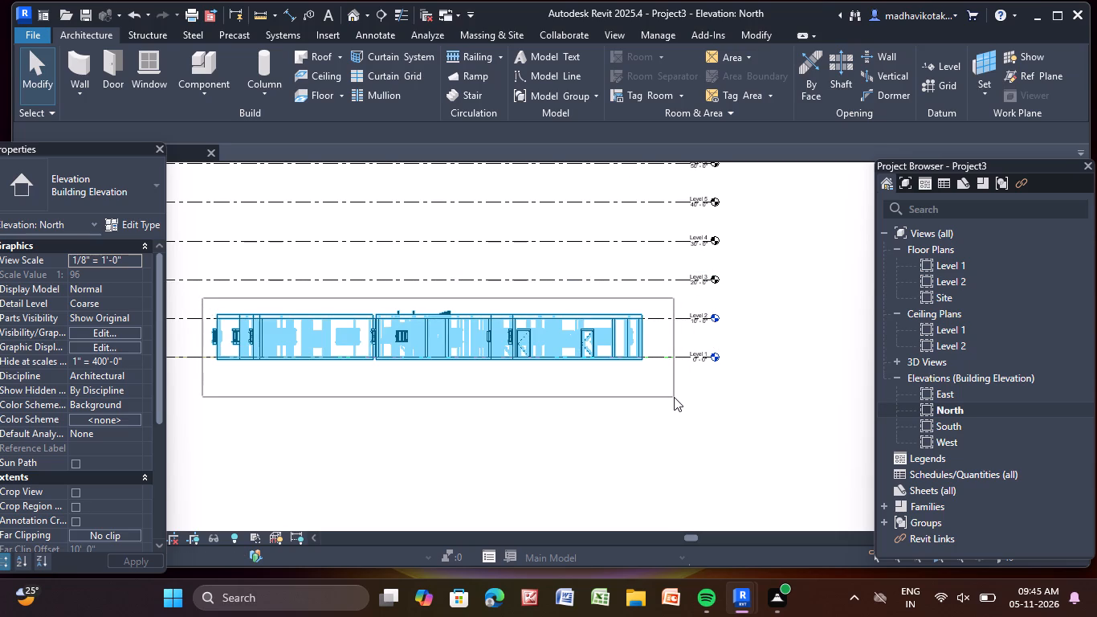
pyautogui.moveTo(674, 397); pyautogui.dragTo(672, 394)
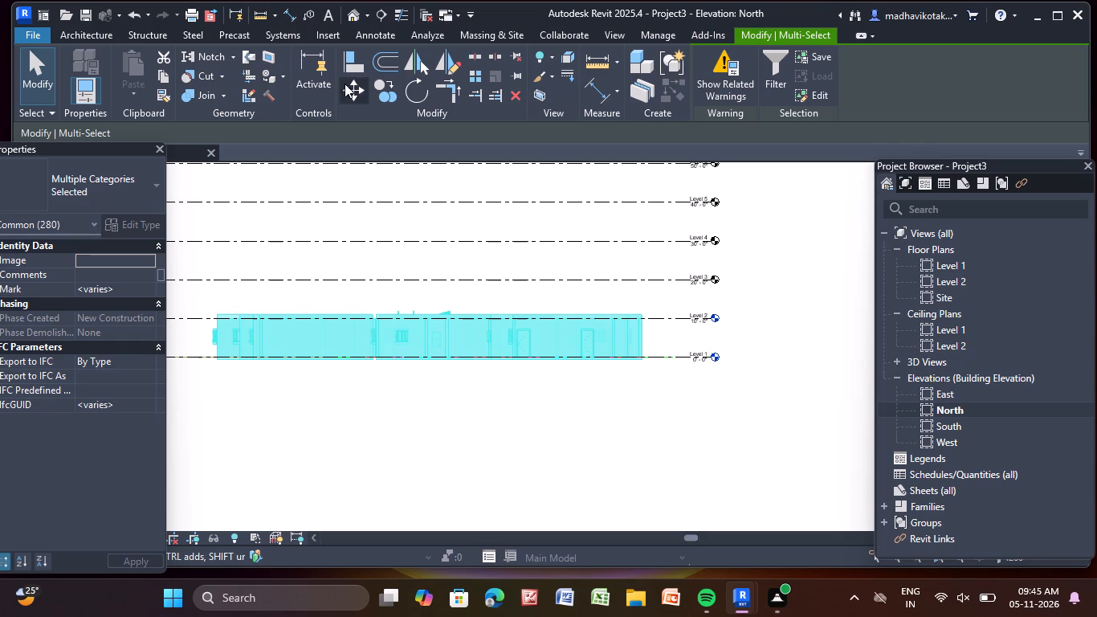
pyautogui.click(161, 76)
pyautogui.click(134, 95)
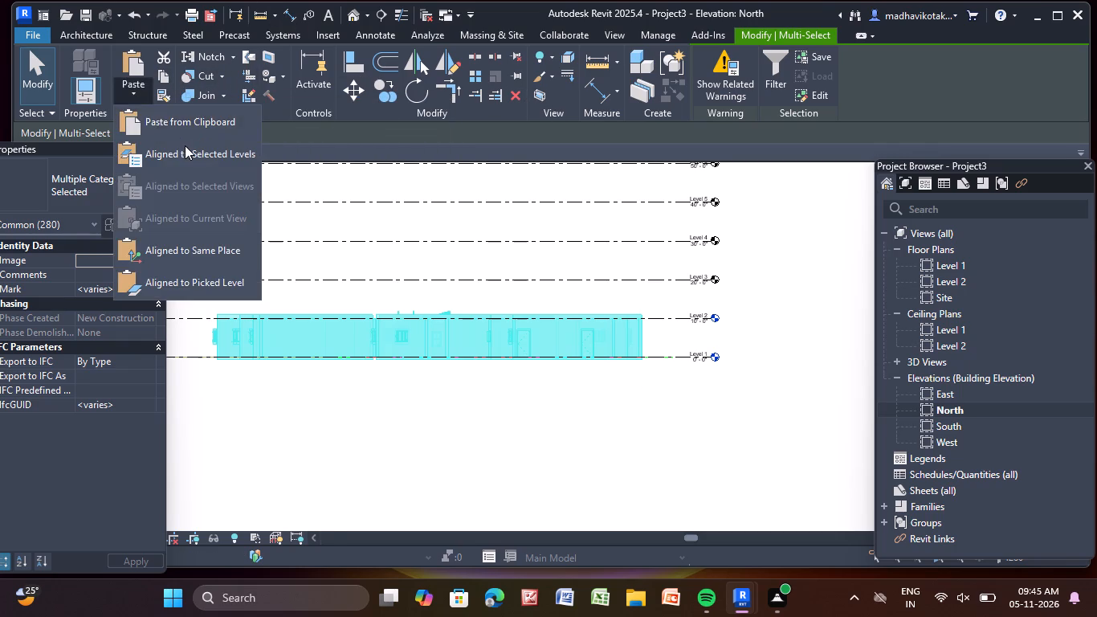
pyautogui.click(185, 145)
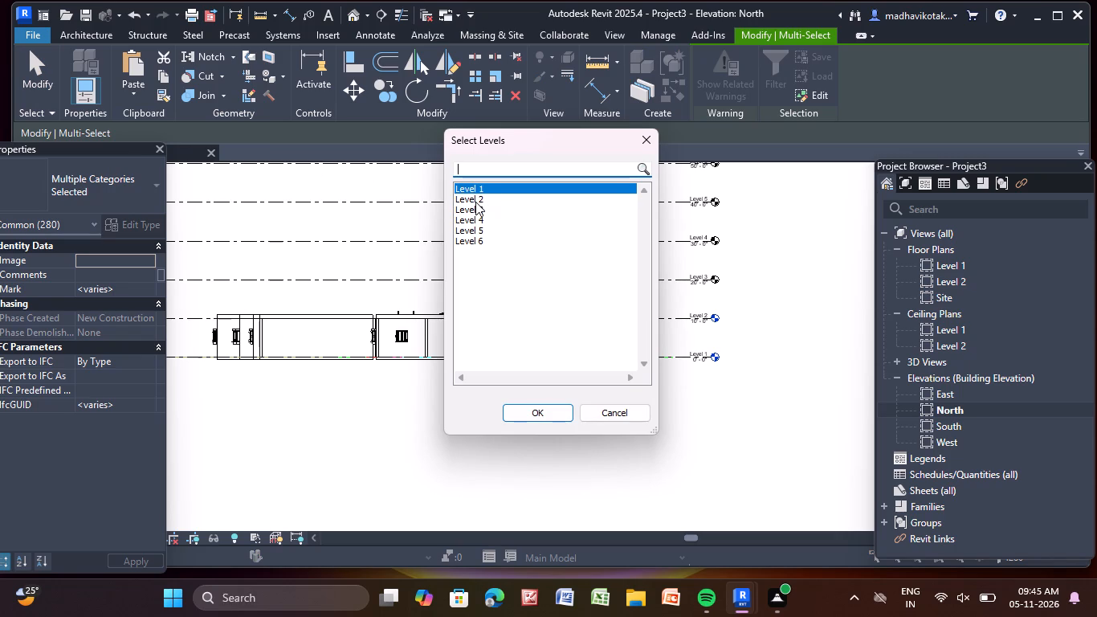
pyautogui.moveTo(476, 194); pyautogui.dragTo(455, 227)
pyautogui.click(516, 409)
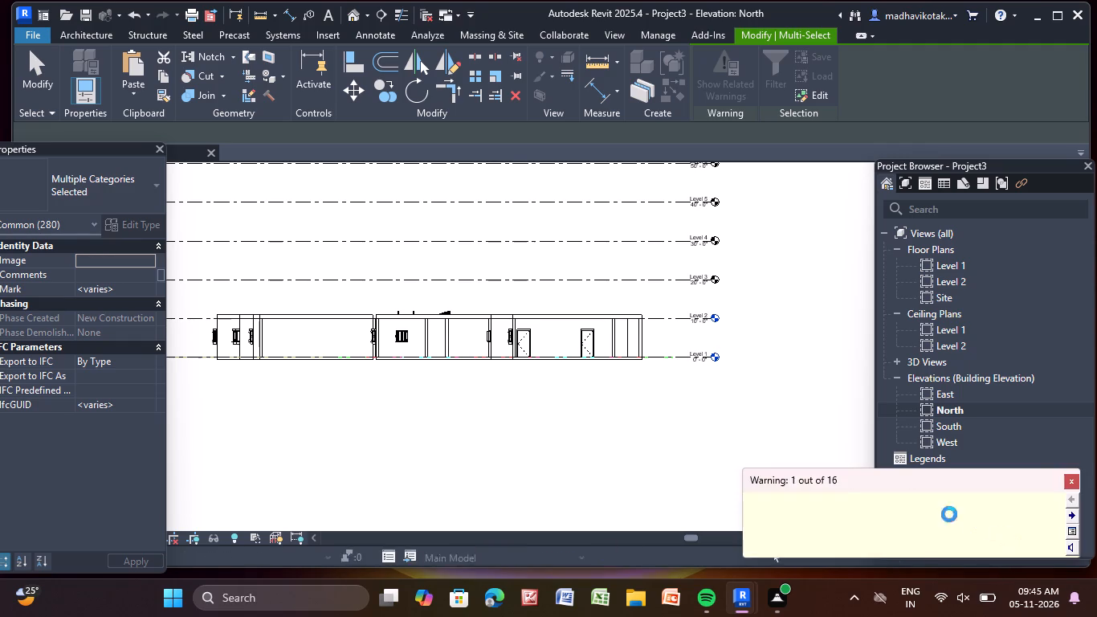
pyautogui.scroll(-4, 688, 419)
pyautogui.moveTo(675, 430); pyautogui.dragTo(667, 475, button='middle')
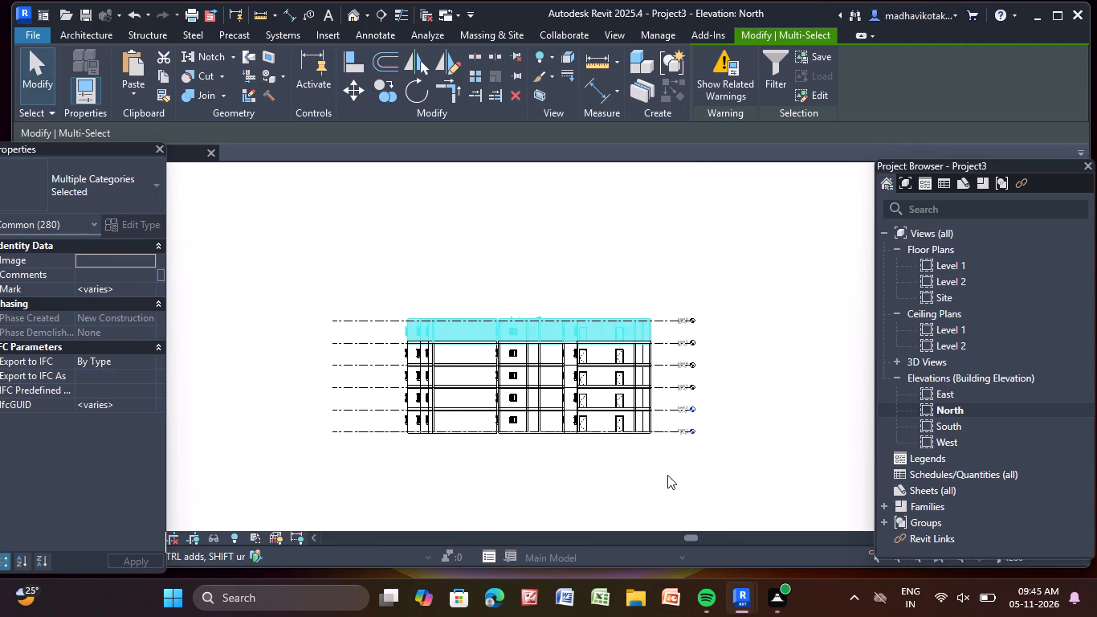
pyautogui.press('Escape')
pyautogui.press('Escape')
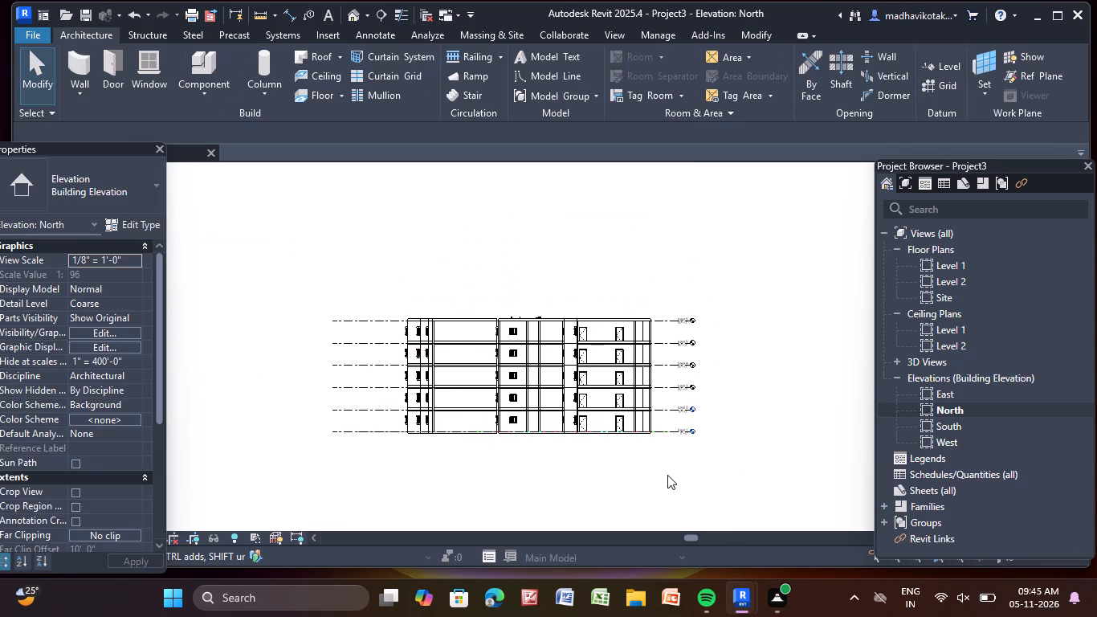
# Examine the stacked storeys against the level lines in the North elevation.
pyautogui.scroll(4, 272, 265)
pyautogui.moveTo(675, 354); pyautogui.dragTo(625, 337, button='middle')
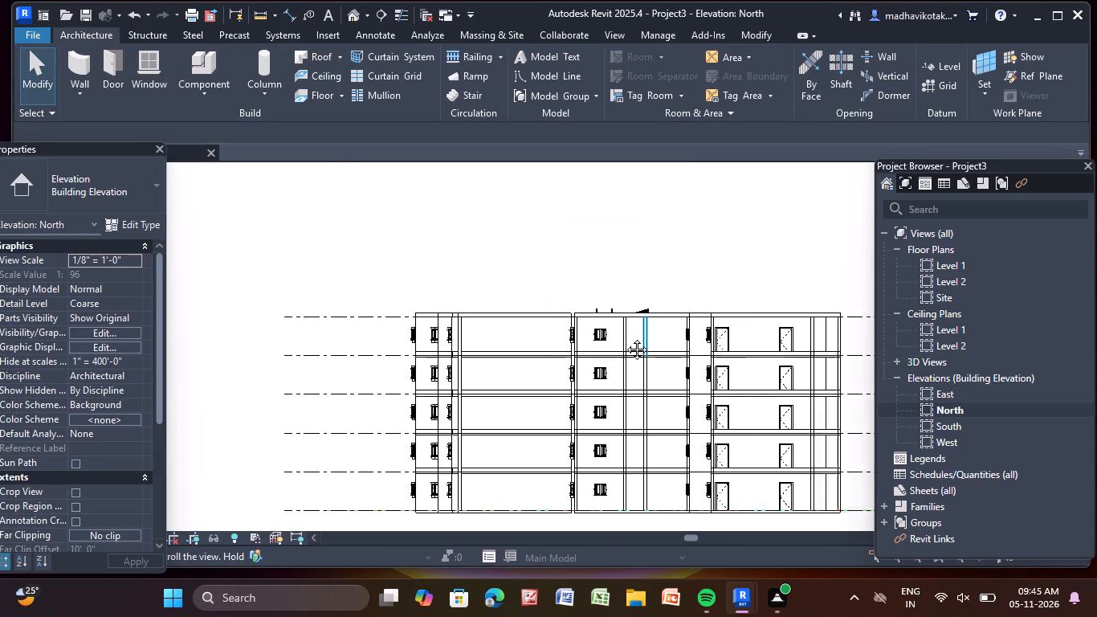
pyautogui.moveTo(625, 337); pyautogui.dragTo(312, 356, button='middle')
pyautogui.scroll(4, 501, 351)
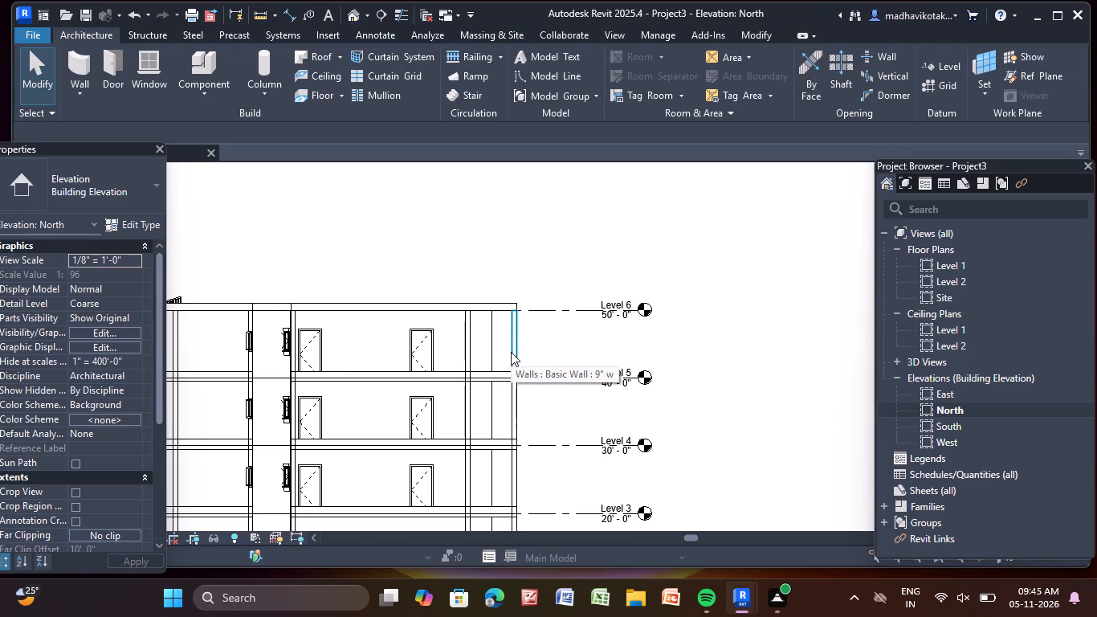
pyautogui.scroll(-4, 515, 411)
pyautogui.moveTo(516, 415); pyautogui.dragTo(566, 347, button='middle')
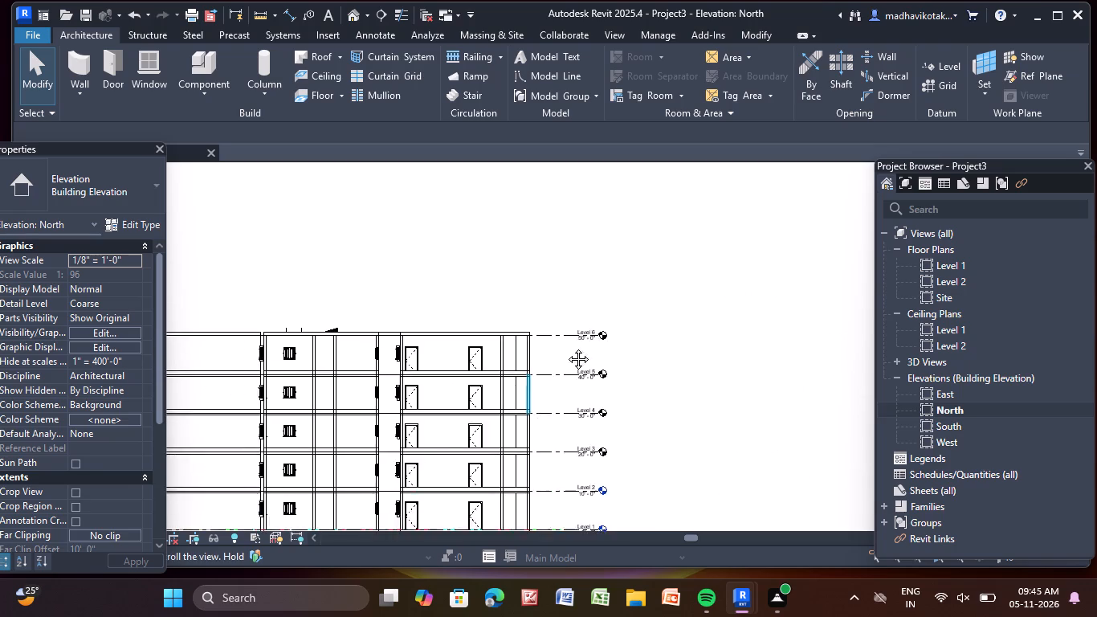
pyautogui.moveTo(566, 347); pyautogui.dragTo(622, 221, button='middle')
pyautogui.scroll(-2, 618, 280)
pyautogui.moveTo(622, 313); pyautogui.dragTo(627, 374, button='middle')
pyautogui.scroll(-1, 625, 324)
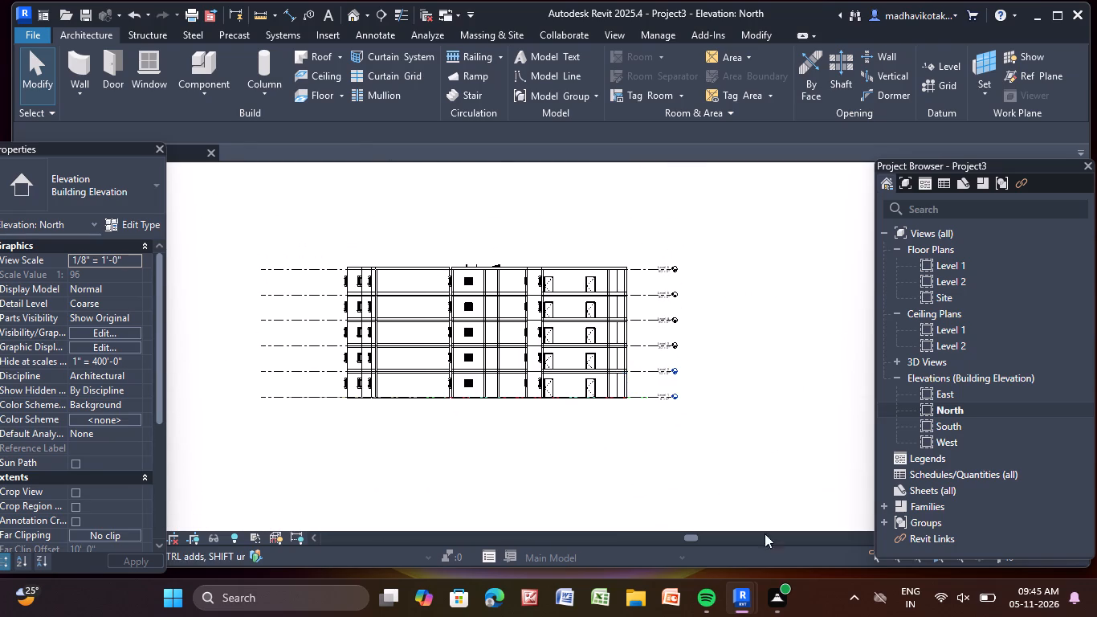
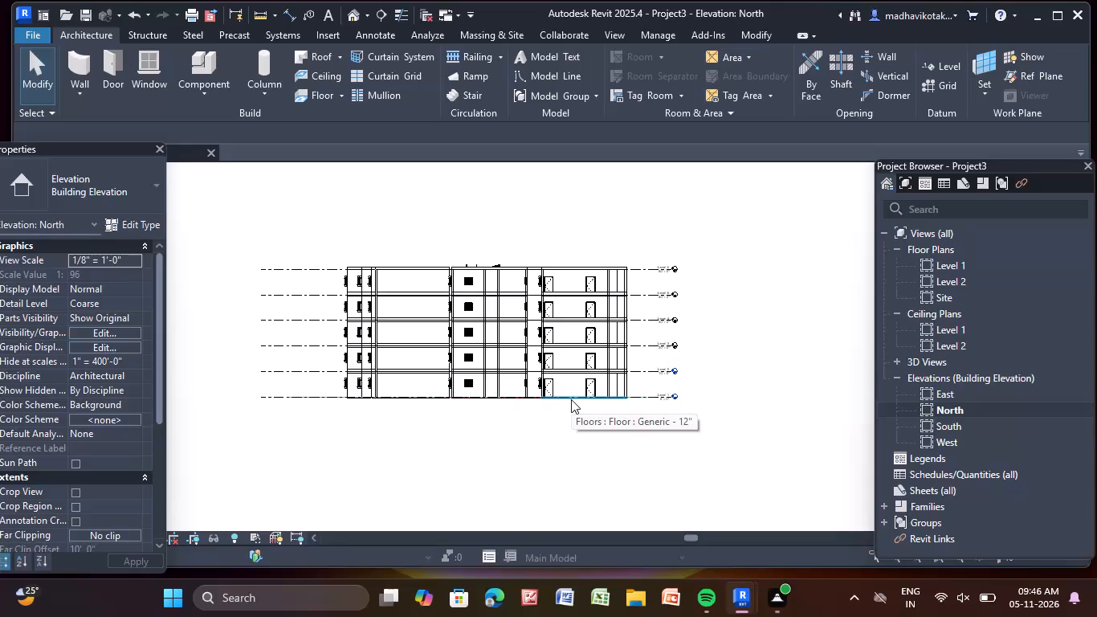
# Switch from the North elevation to the default 3D view of the building.
pyautogui.scroll(1, 566, 399)
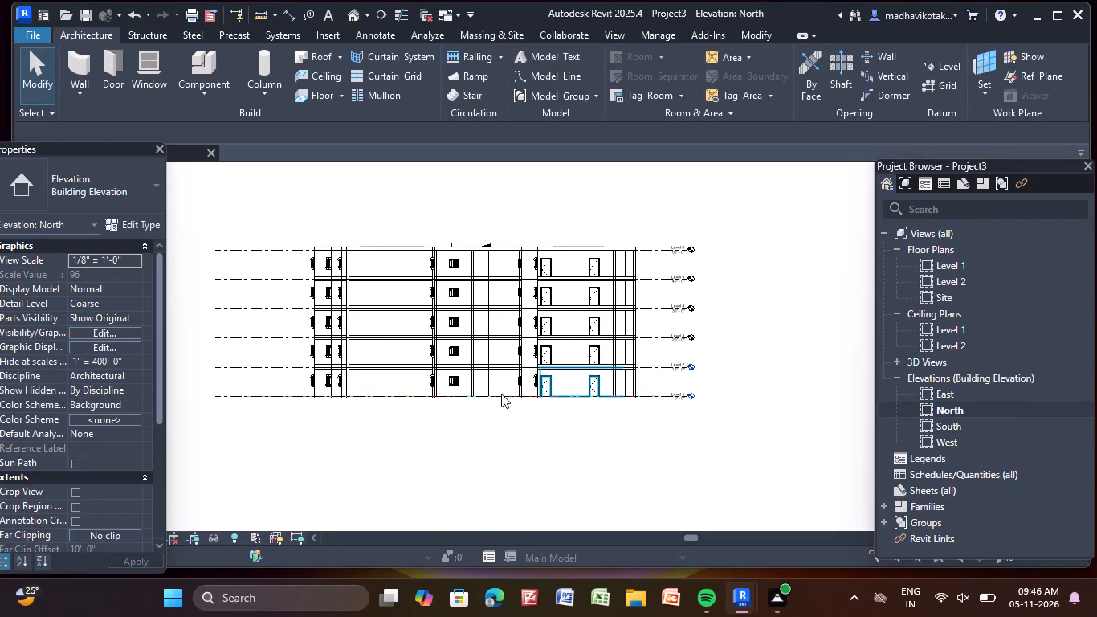
pyautogui.click(354, 17)
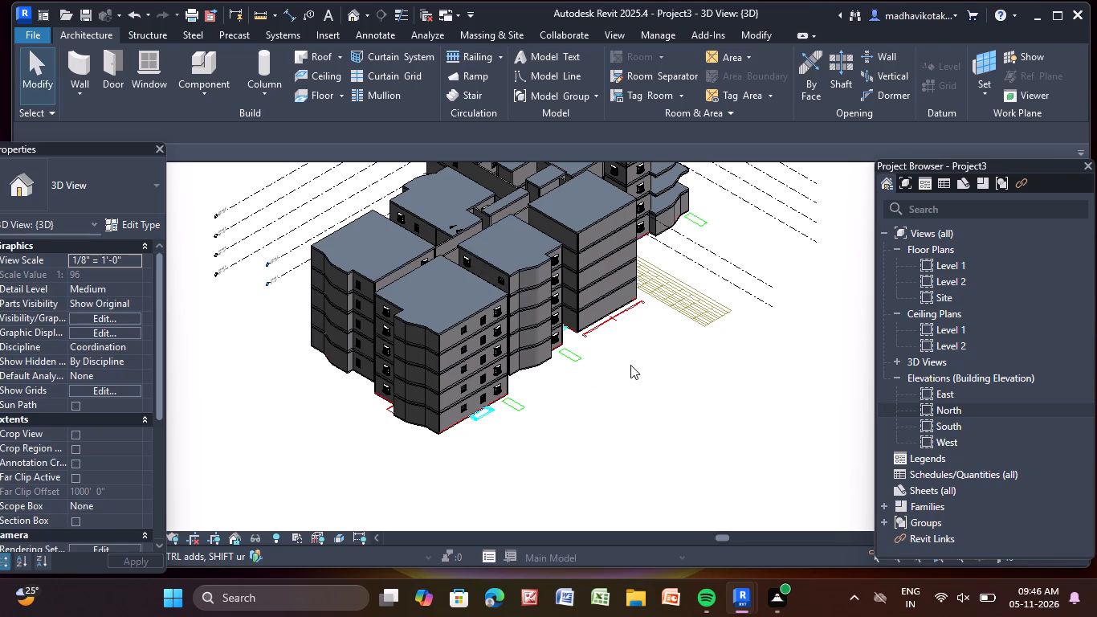
# Set the sill height of the Level 1 splayed bay window on the front block's end facade to 3' 0".
pyautogui.scroll(5, 529, 436)
pyautogui.click(487, 364)
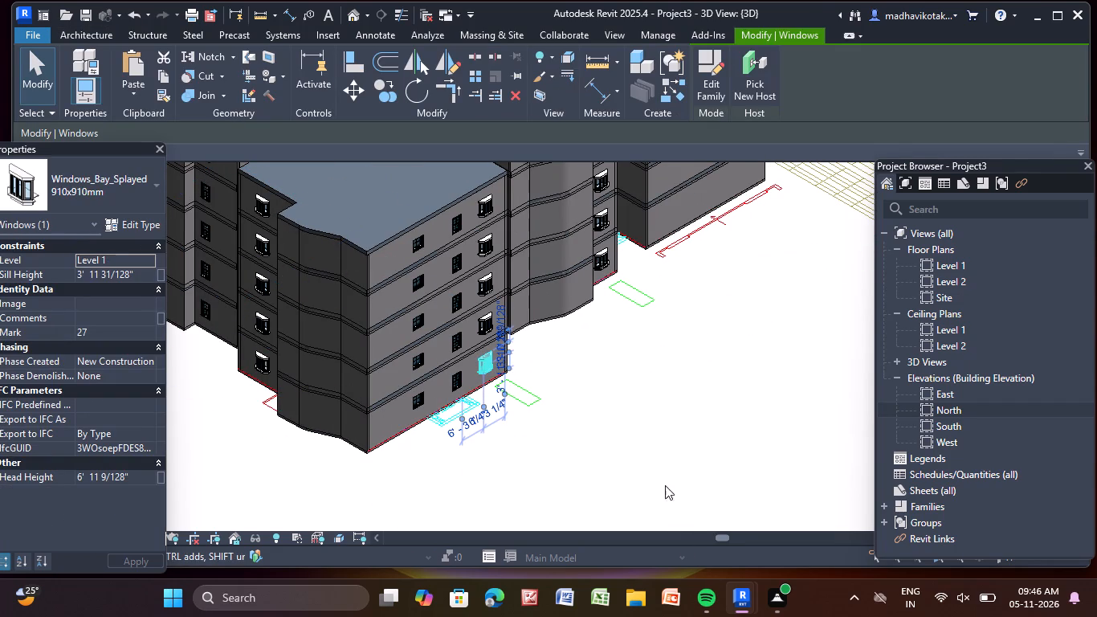
pyautogui.scroll(1, 336, 358)
pyautogui.keyDown('shift'); pyautogui.moveTo(336, 358); pyautogui.dragTo(247, 337, button='middle'); pyautogui.keyUp('shift')
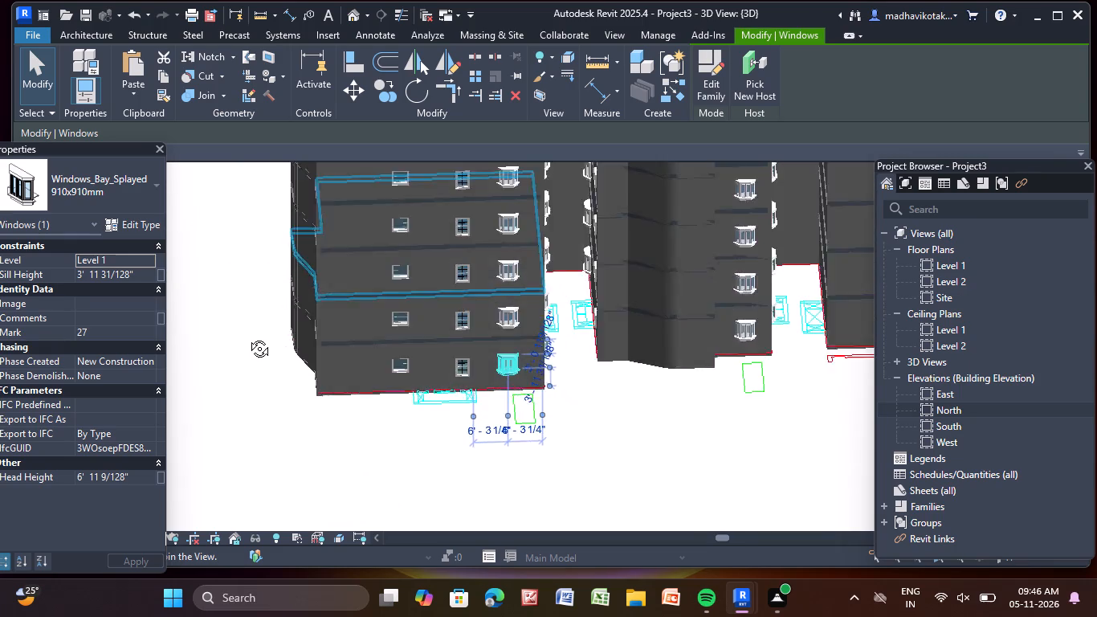
pyautogui.keyDown('shift'); pyautogui.moveTo(247, 337); pyautogui.dragTo(243, 331, button='middle'); pyautogui.keyUp('shift')
pyautogui.scroll(-2, 364, 346)
pyautogui.moveTo(402, 357); pyautogui.dragTo(390, 427, button='middle')
pyautogui.scroll(5, 474, 439)
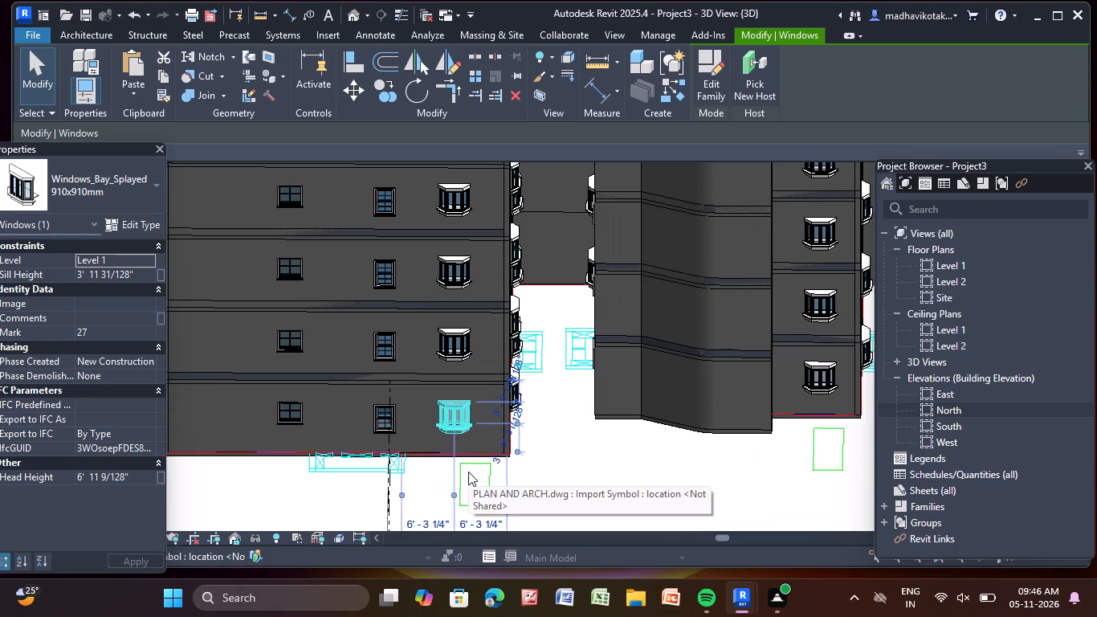
pyautogui.click(138, 273)
pyautogui.press('BackSpace')
pyautogui.press('BackSpace')
pyautogui.press('BackSpace')
pyautogui.press('BackSpace')
pyautogui.press('BackSpace')
pyautogui.press('BackSpace')
pyautogui.press('BackSpace')
pyautogui.press('BackSpace')
pyautogui.press('BackSpace')
pyautogui.press('BackSpace')
pyautogui.press('BackSpace')
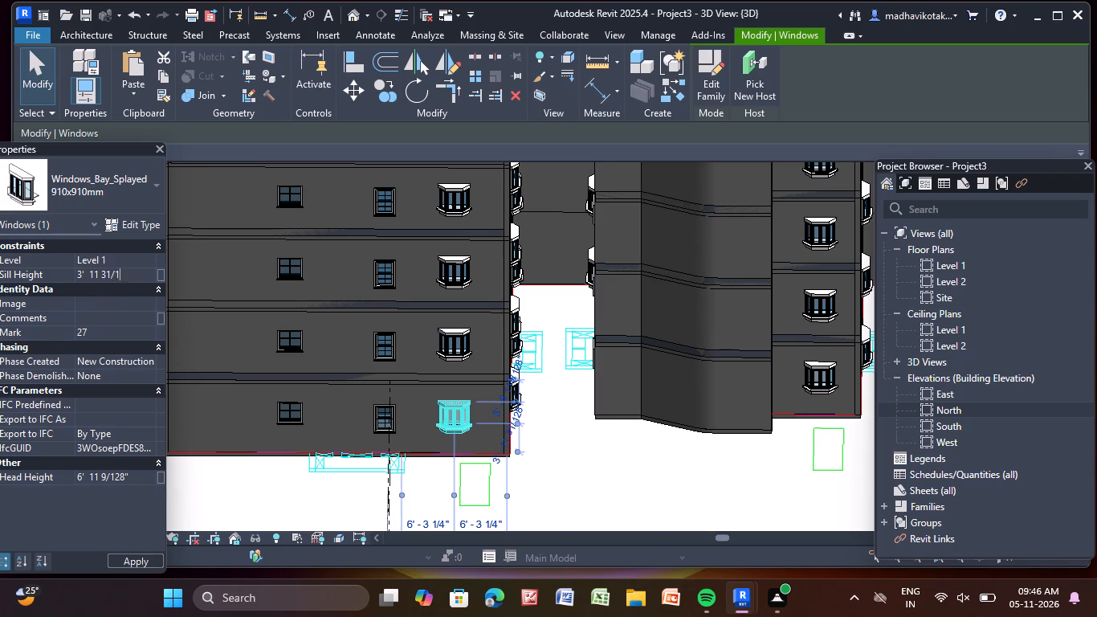
pyautogui.press('Return')
# Set the sill height of the Level 2 splayed bay window in the same column to 3' 0".
pyautogui.click(450, 348)
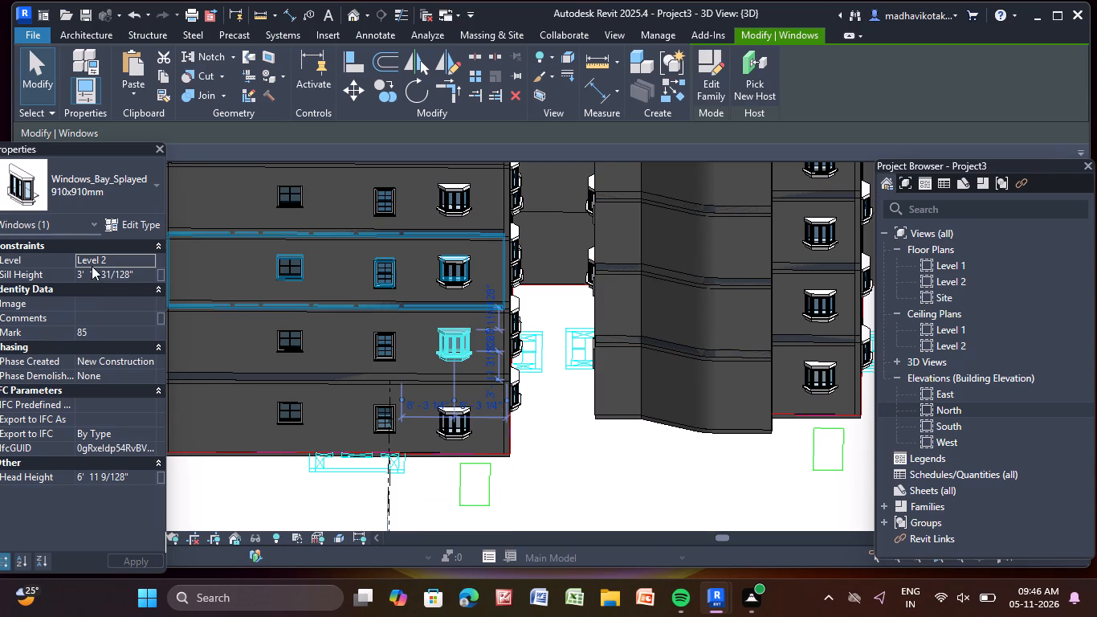
pyautogui.click(134, 272)
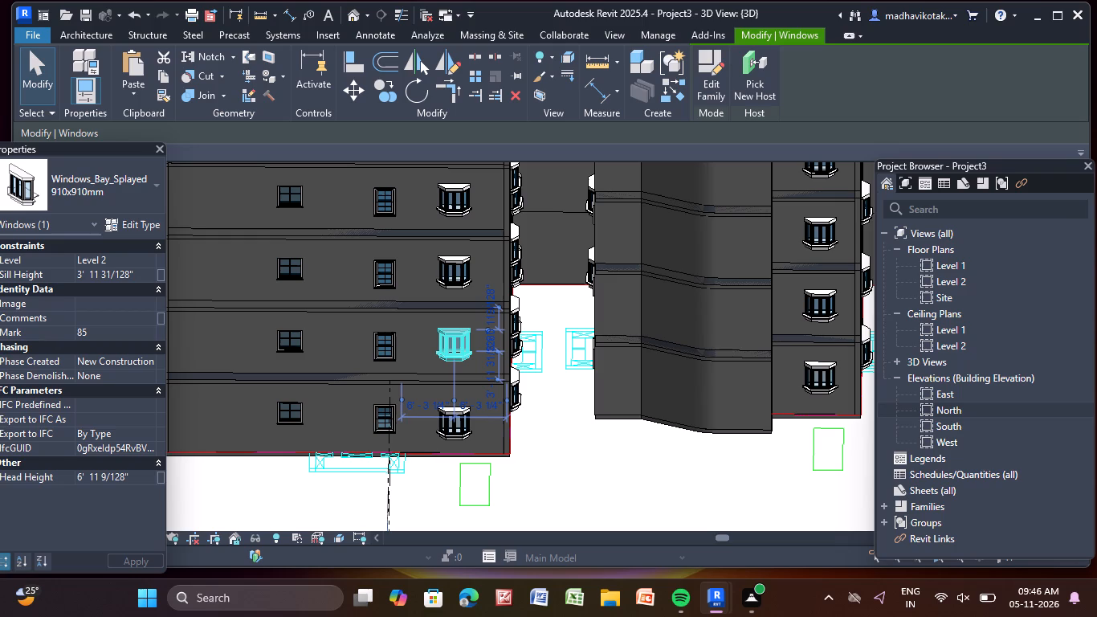
pyautogui.press('BackSpace')
pyautogui.press('BackSpace')
pyautogui.press('BackSpace')
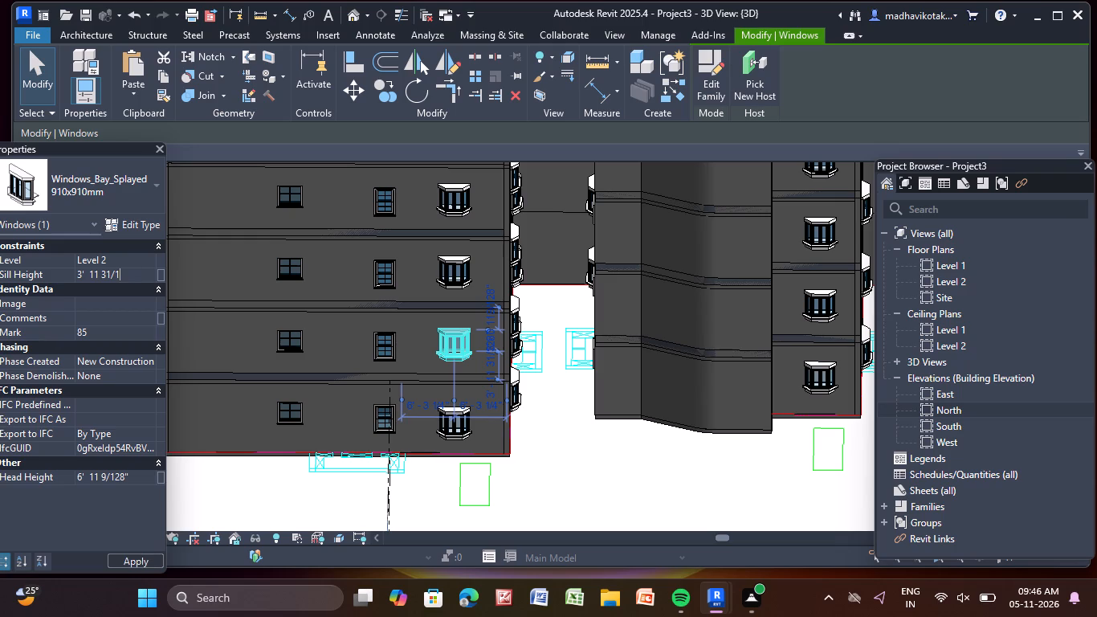
pyautogui.press('BackSpace')
pyautogui.press('BackSpace')
pyautogui.press('BackSpace')
pyautogui.press('BackSpace')
pyautogui.press('BackSpace')
pyautogui.press('BackSpace')
pyautogui.press('BackSpace')
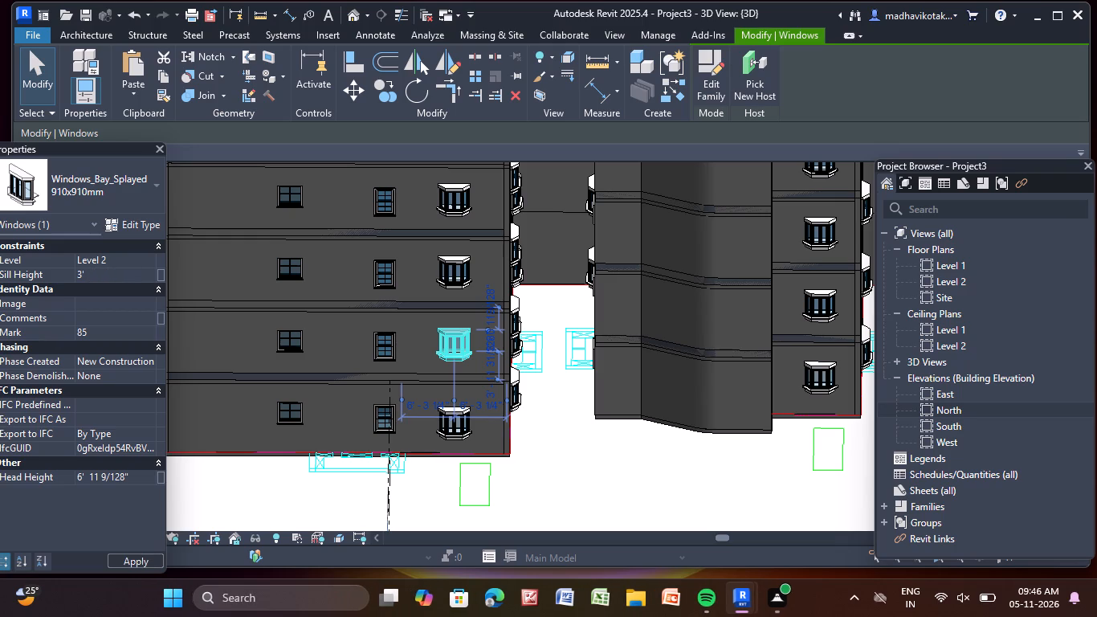
pyautogui.press('Return')
# Set the sill height of the Level 3 splayed bay window in the same column to 3' 0".
pyautogui.moveTo(362, 283); pyautogui.dragTo(353, 370, button='middle')
pyautogui.scroll(5, 445, 362)
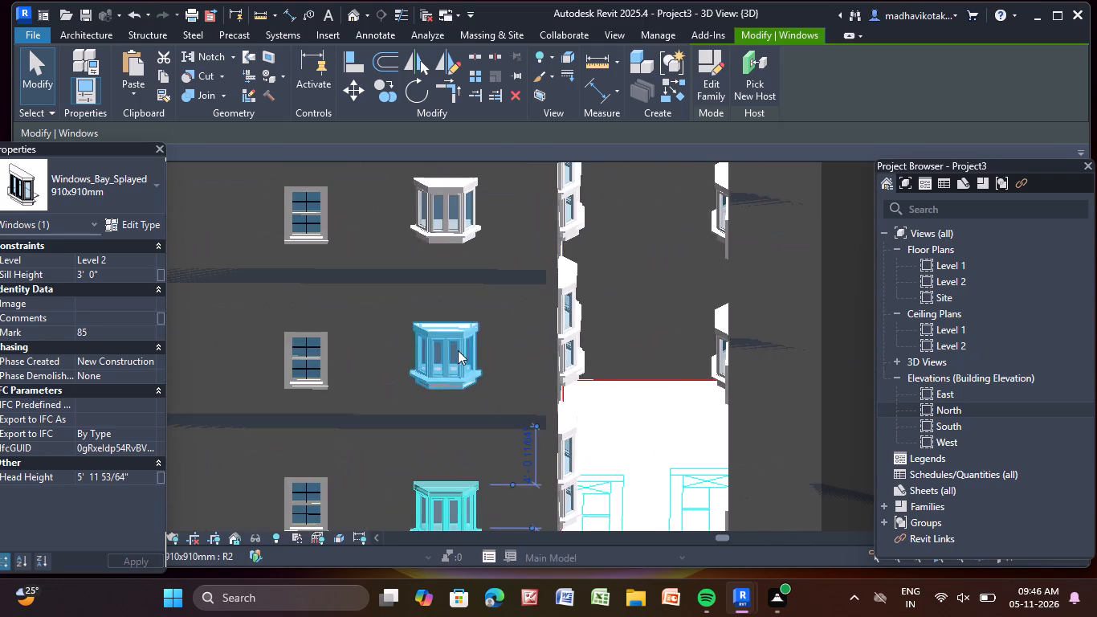
pyautogui.click(458, 349)
pyautogui.click(141, 276)
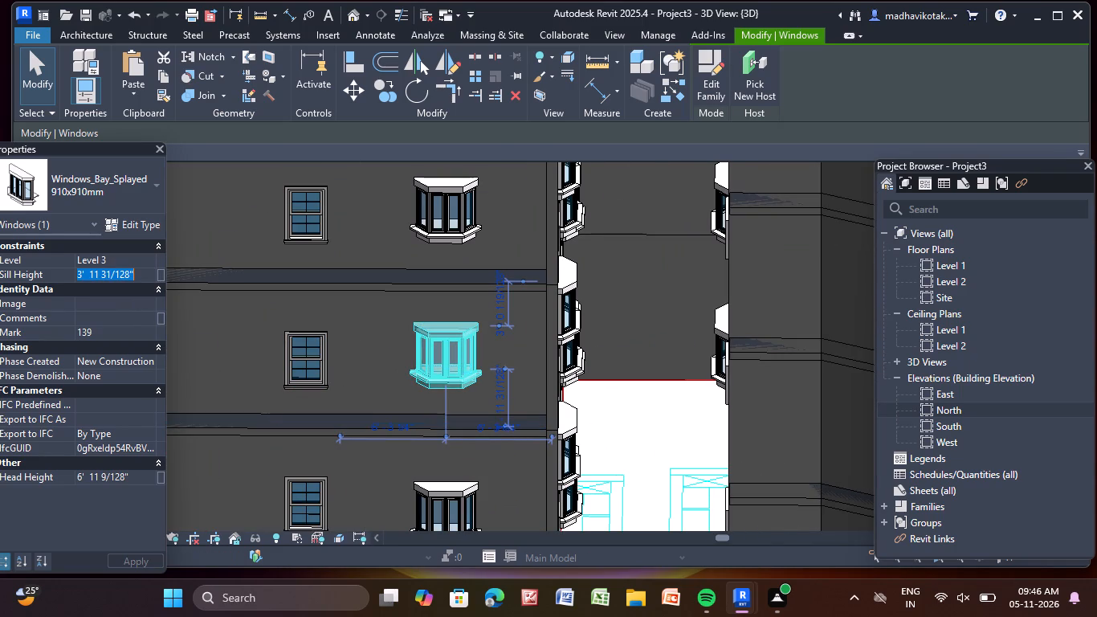
pyautogui.press('BackSpace')
pyautogui.write("3'")
pyautogui.press('Return')
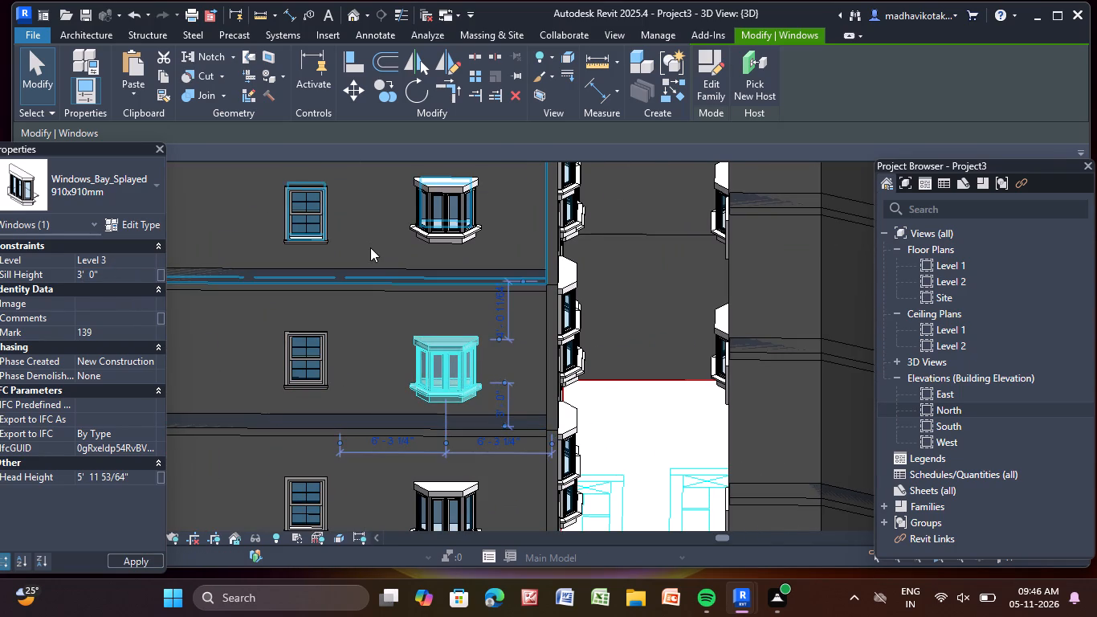
# Set the sill height of the Level 4 splayed bay window in the same column to 3' 0".
pyautogui.moveTo(374, 251); pyautogui.dragTo(357, 397, button='middle')
pyautogui.scroll(4, 382, 374)
pyautogui.click(442, 333)
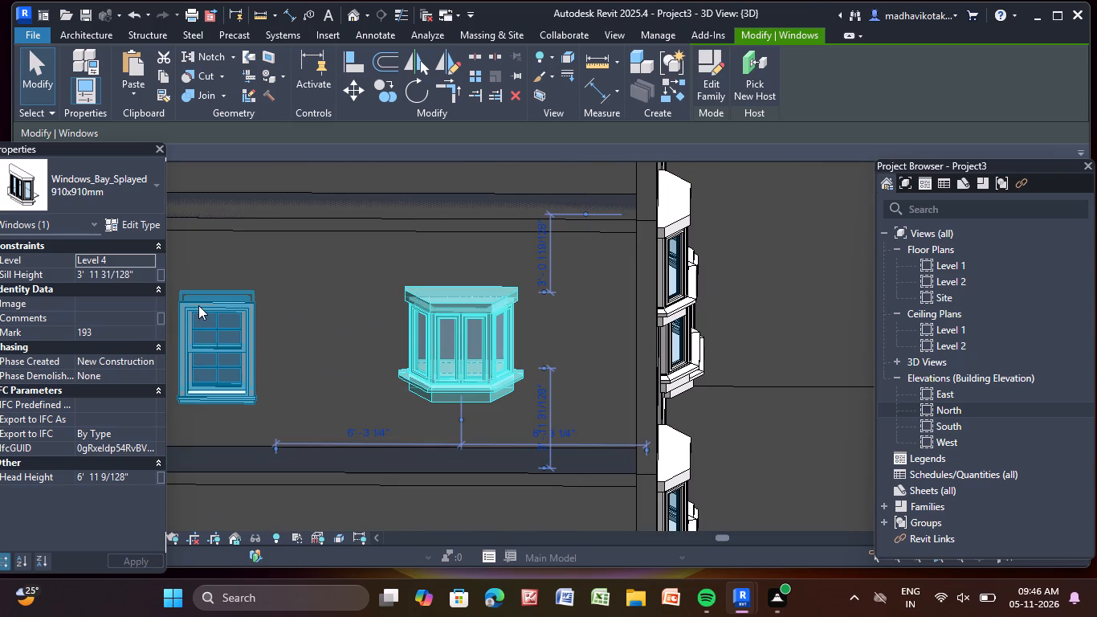
pyautogui.click(140, 272)
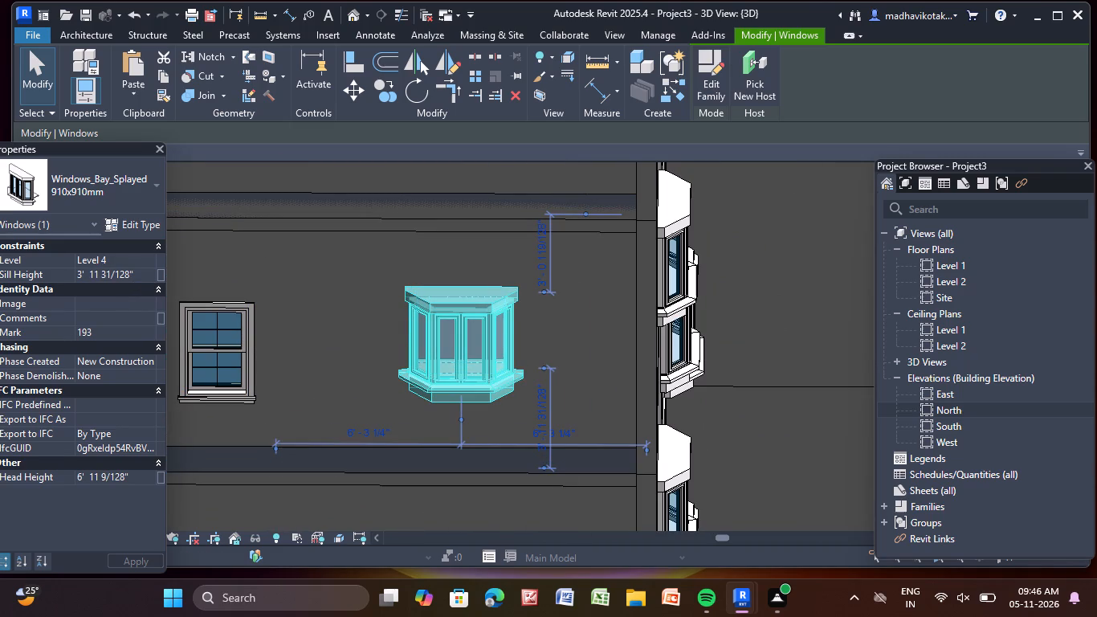
pyautogui.press('BackSpace')
pyautogui.press('BackSpace')
pyautogui.press('BackSpace')
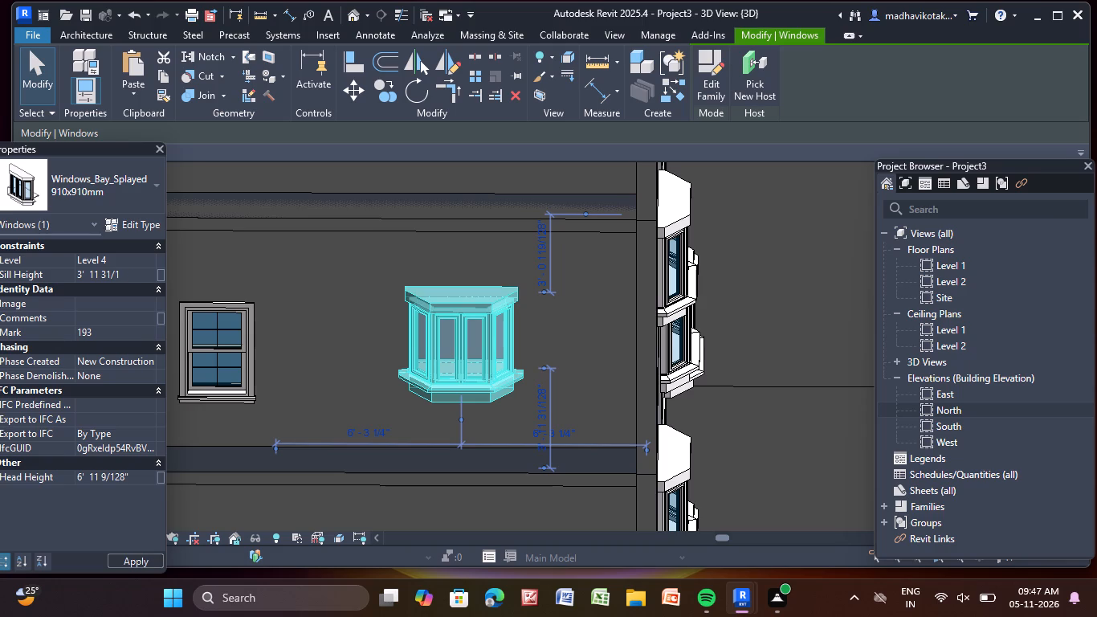
pyautogui.press('BackSpace')
pyautogui.press('BackSpace')
pyautogui.press('BackSpace')
pyautogui.press('BackSpace')
pyautogui.press('BackSpace')
pyautogui.press('BackSpace')
pyautogui.press('BackSpace')
pyautogui.press('Return')
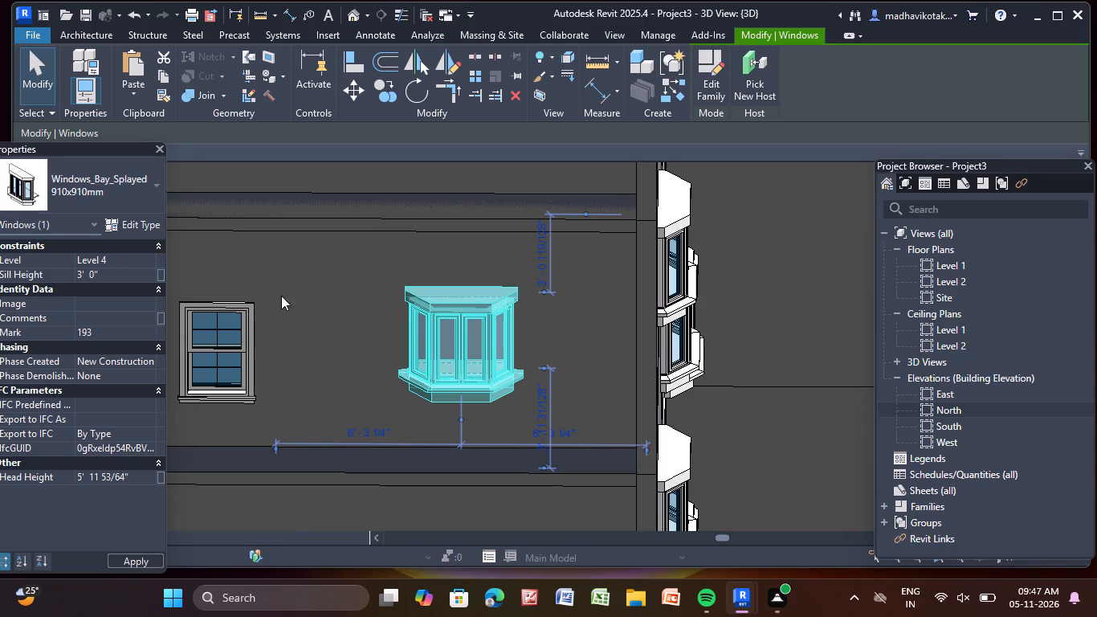
# Set the sill height of the Level 5 splayed bay window in the same column to 3' 0".
pyautogui.moveTo(419, 283); pyautogui.dragTo(450, 468, button='middle')
pyautogui.click(530, 232)
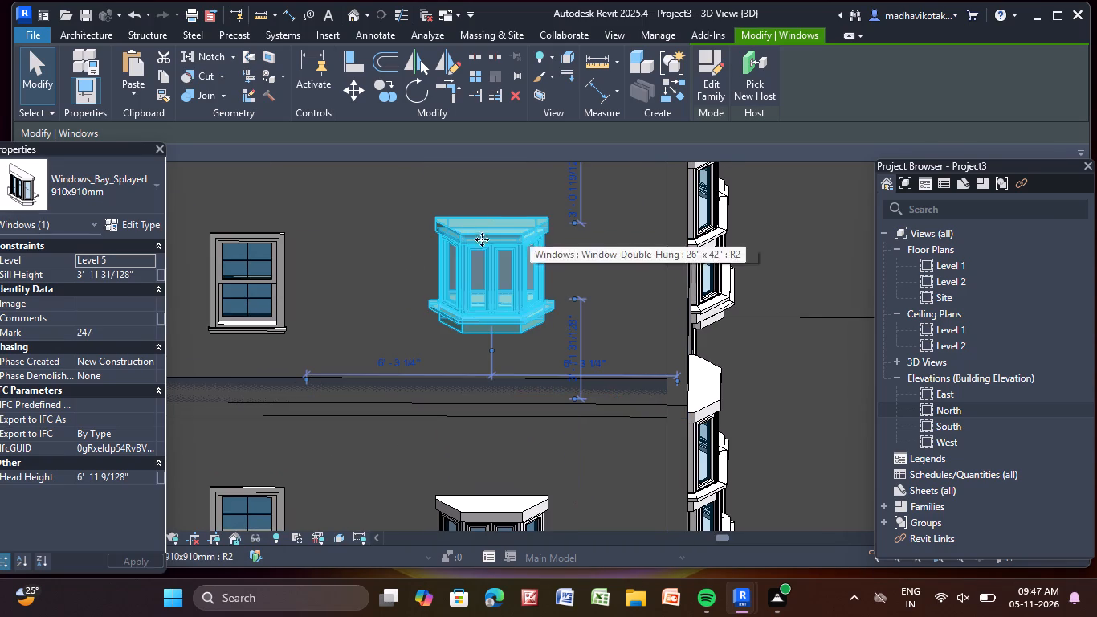
pyautogui.click(145, 280)
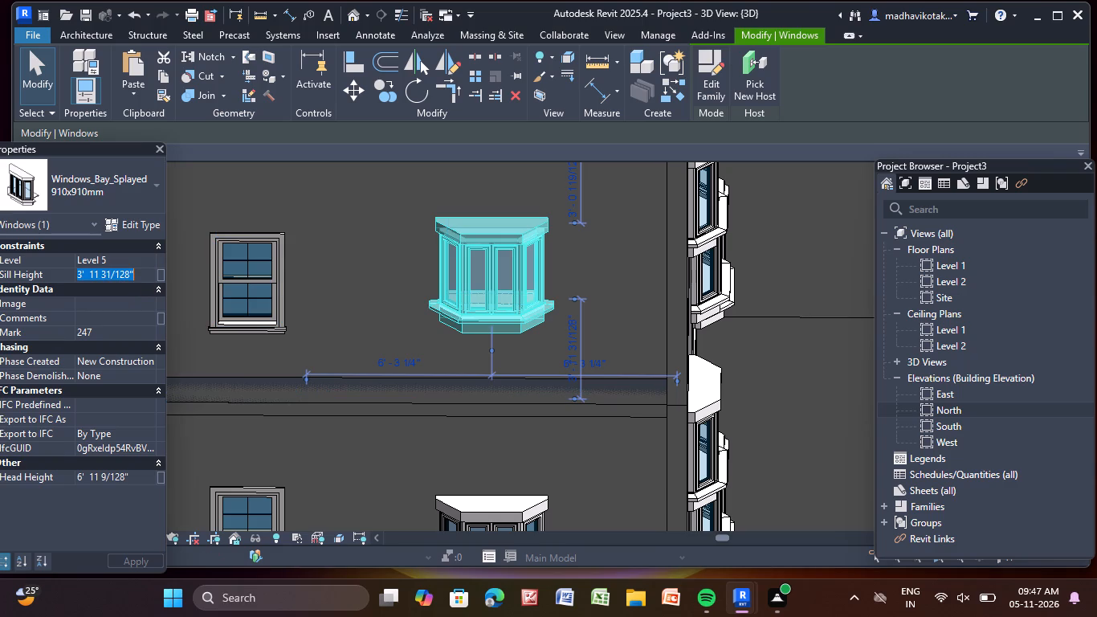
pyautogui.press('BackSpace')
pyautogui.press('BackSpace')
pyautogui.press('3')
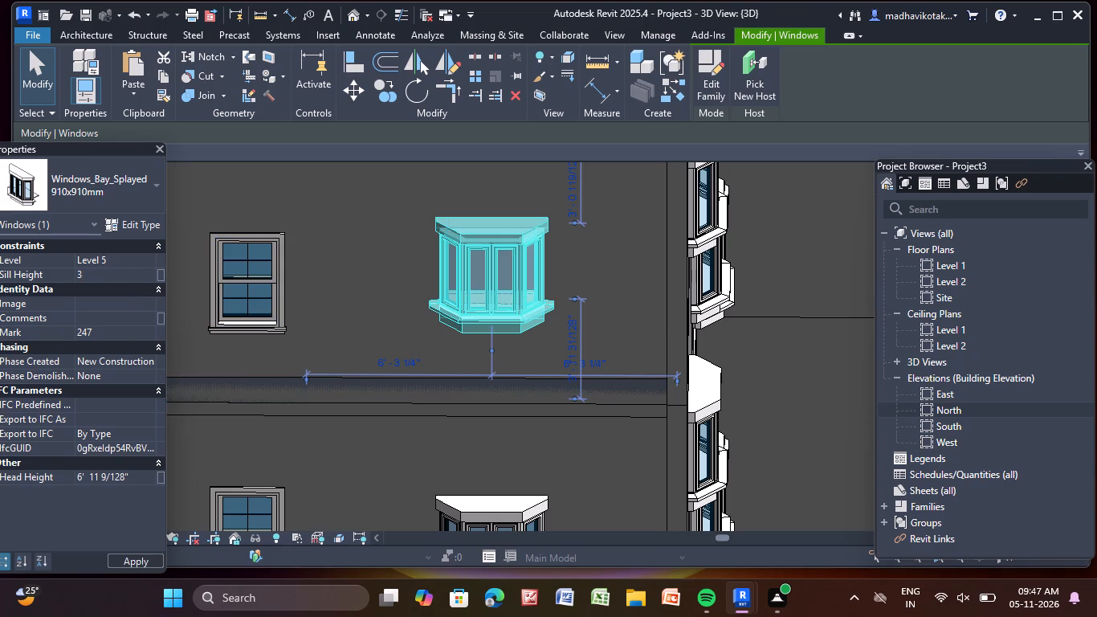
pyautogui.press("'")
pyautogui.press('Return')
# Set the sill height of the Level 1 single window with glazing bars on the same facade to 3' 0".
pyautogui.moveTo(530, 310); pyautogui.dragTo(557, 525, button='middle')
pyautogui.scroll(-3, 555, 501)
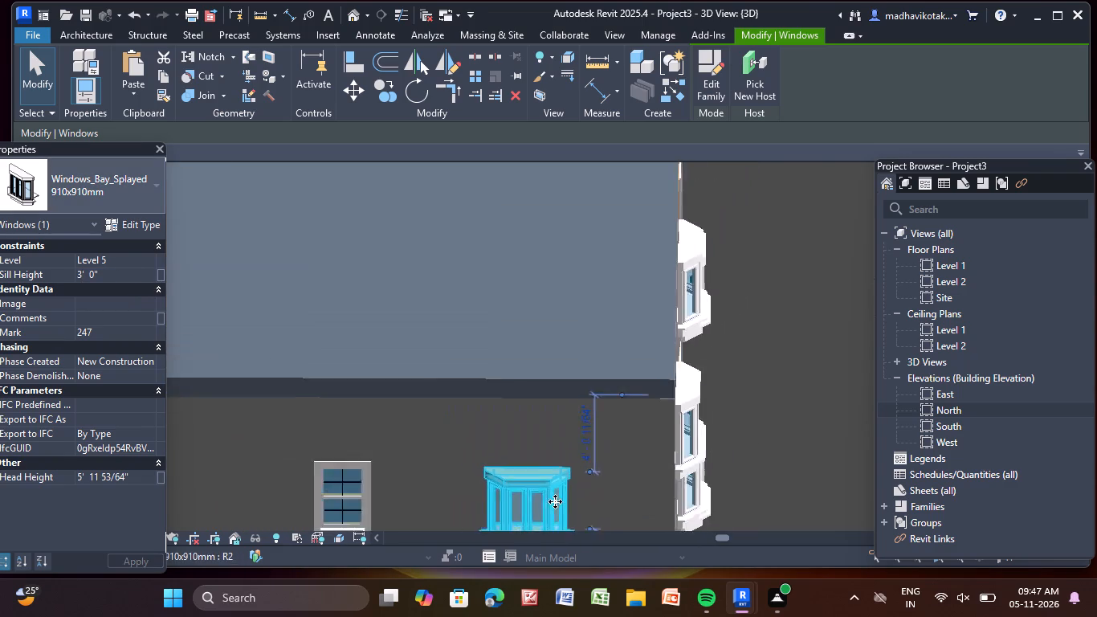
pyautogui.moveTo(554, 501); pyautogui.dragTo(466, 253, button='middle')
pyautogui.scroll(-6, 477, 253)
pyautogui.moveTo(482, 341); pyautogui.dragTo(575, 268, button='middle')
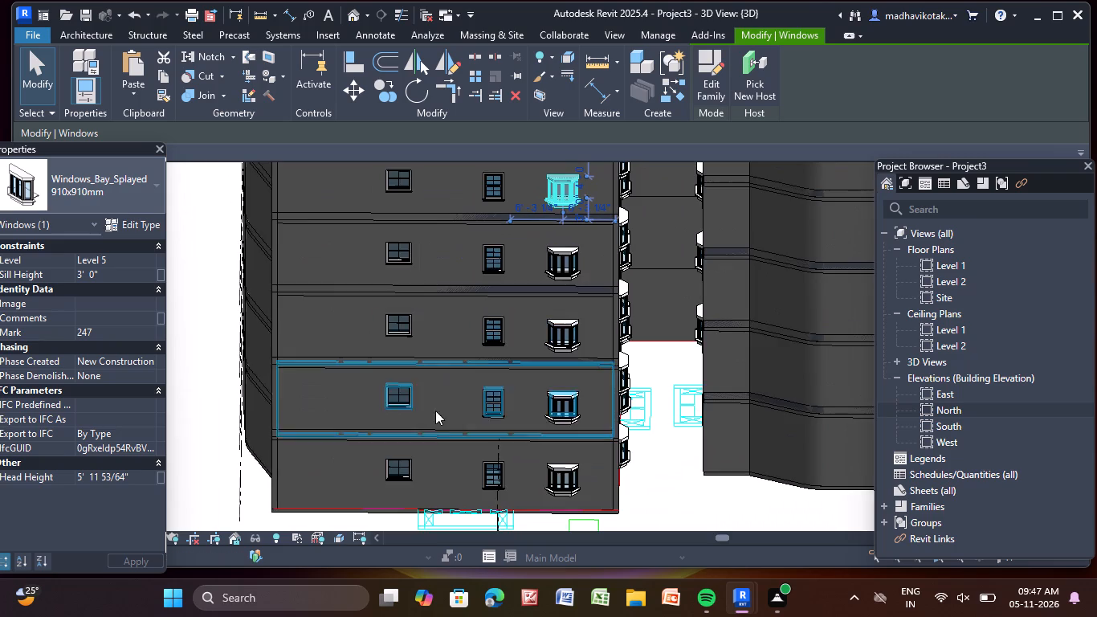
pyautogui.scroll(5, 406, 464)
pyautogui.click(406, 464)
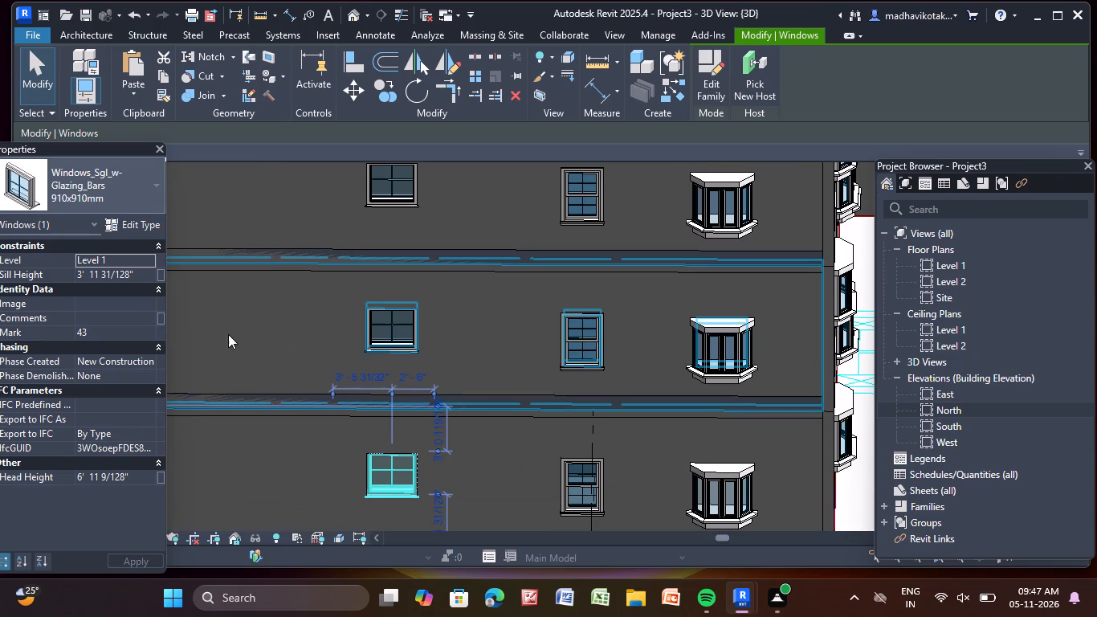
pyautogui.click(145, 278)
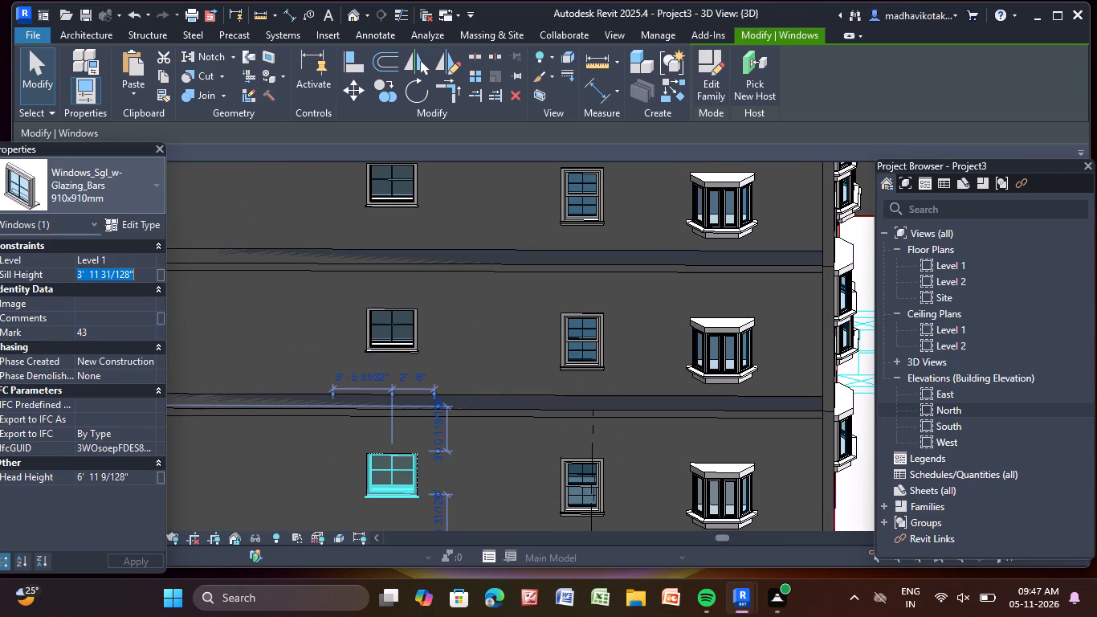
pyautogui.press('BackSpace')
pyautogui.press('3')
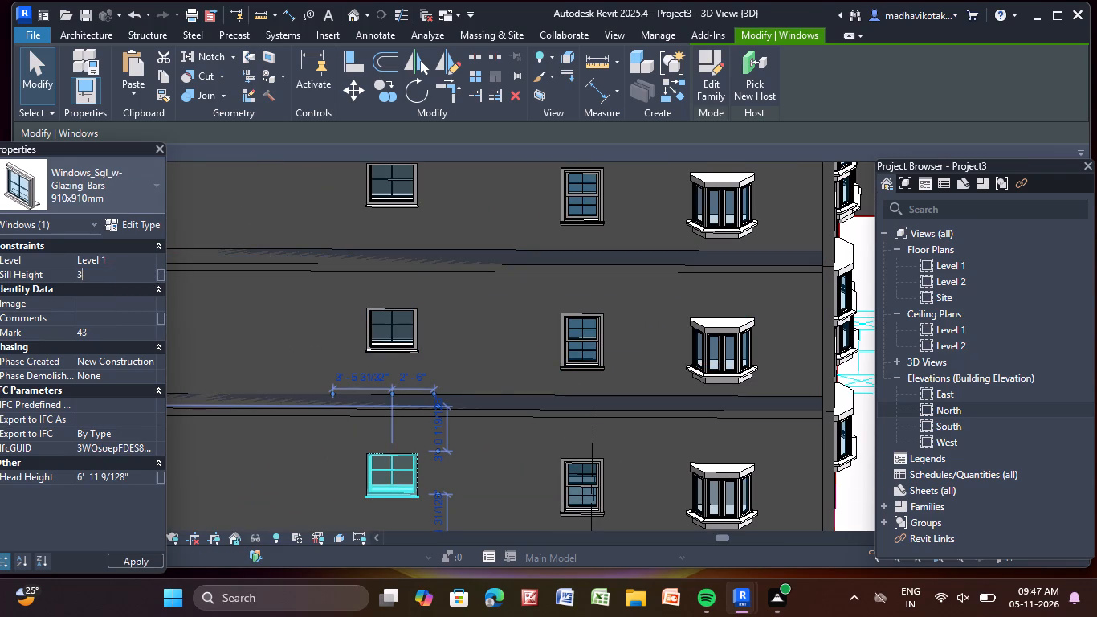
pyautogui.press("'")
pyautogui.press('Return')
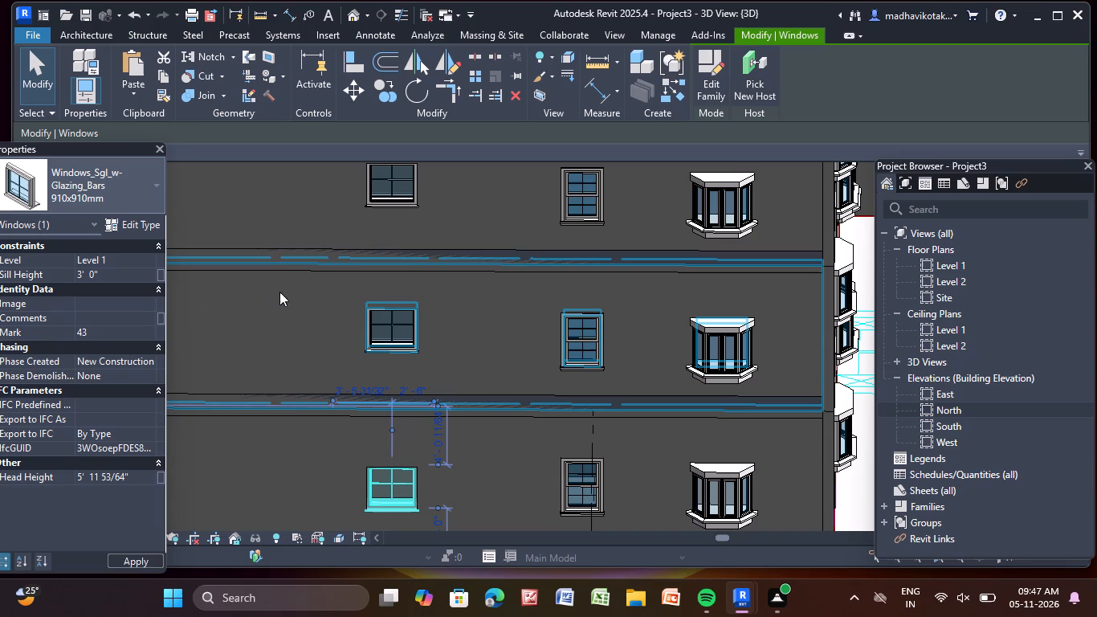
# Set the sill height of the Level 2 glazing-bar window directly above to 3' 0".
pyautogui.click(396, 313)
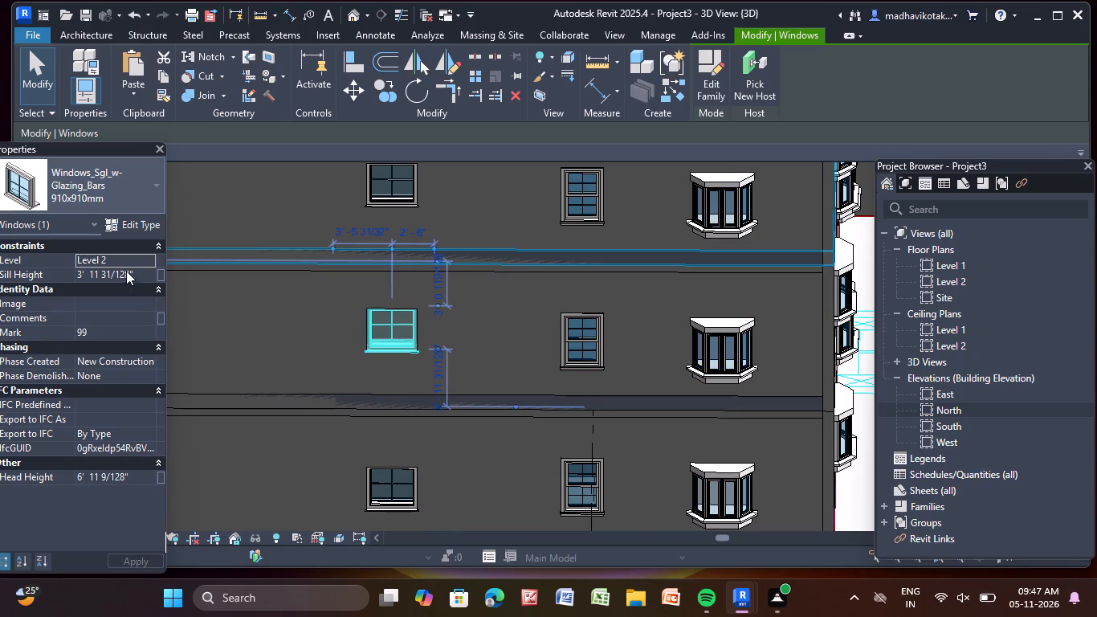
pyautogui.click(143, 275)
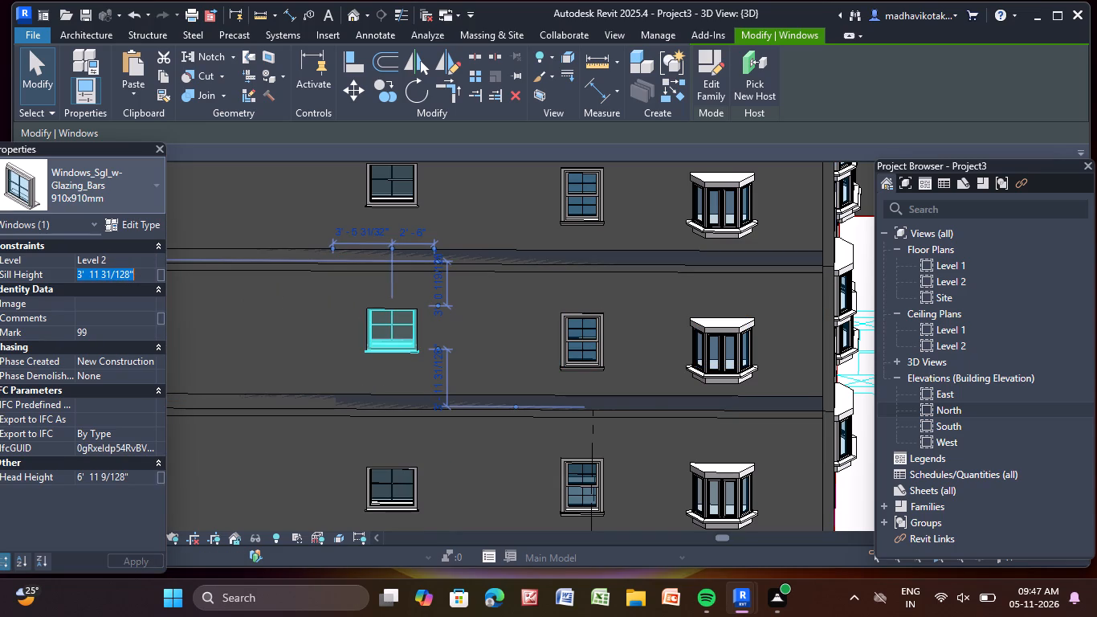
pyautogui.press('BackSpace')
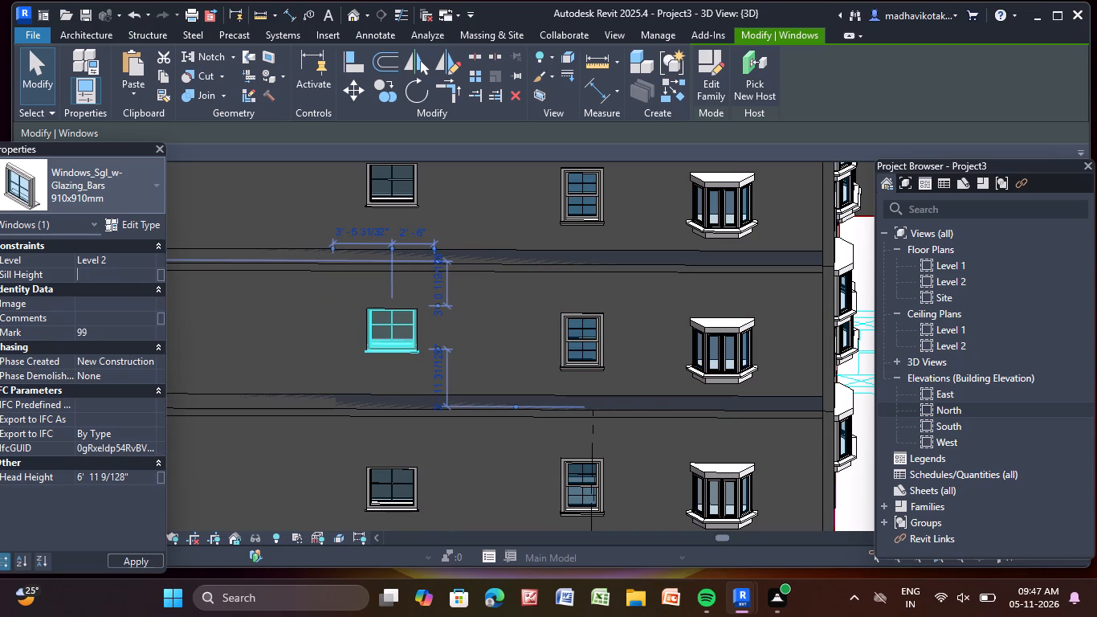
pyautogui.press('3')
pyautogui.press("'")
pyautogui.press('Return')
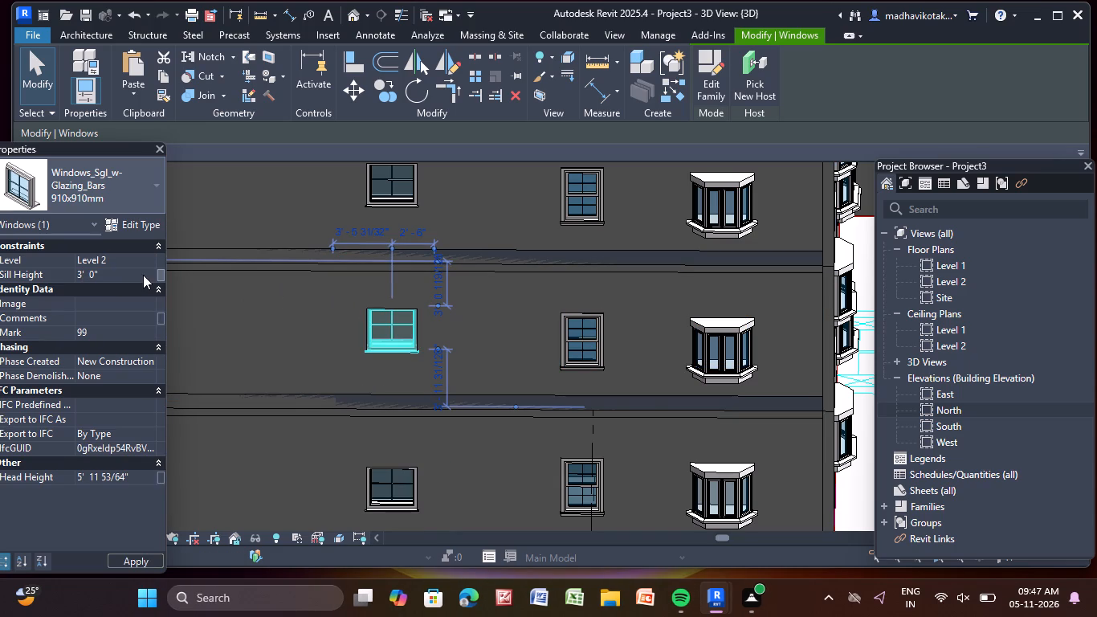
# Set the sill height of the Level 3 glazing-bar window in the same column to 3' 0".
pyautogui.moveTo(377, 294); pyautogui.dragTo(389, 474, button='middle')
pyautogui.scroll(-1, 377, 300)
pyautogui.scroll(5, 386, 402)
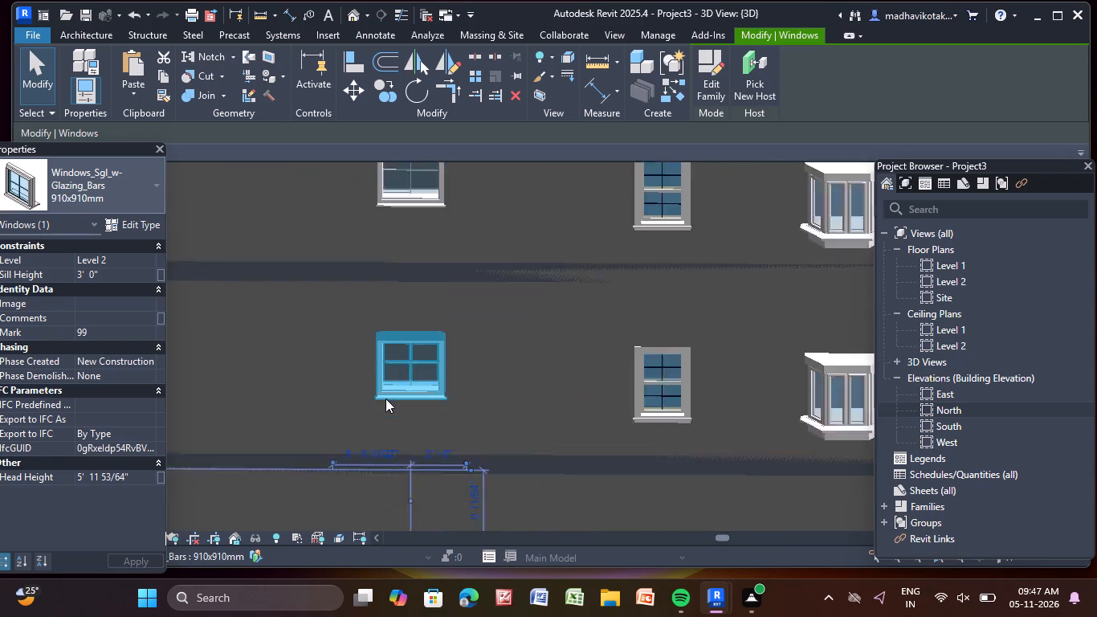
pyautogui.click(390, 386)
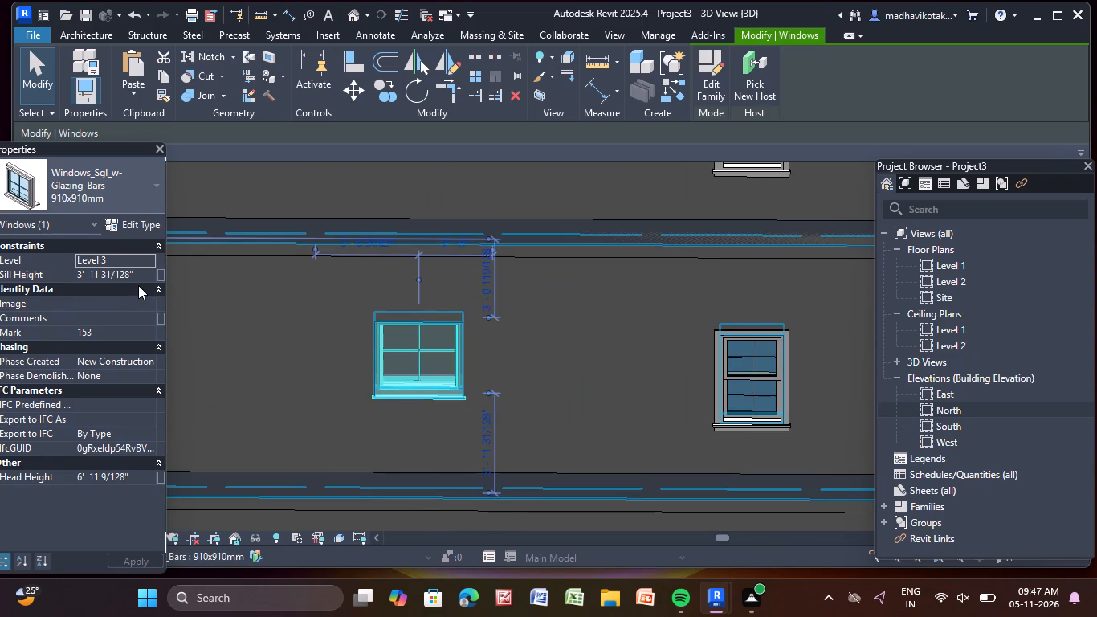
pyautogui.click(138, 285)
pyautogui.click(138, 281)
pyautogui.press('BackSpace')
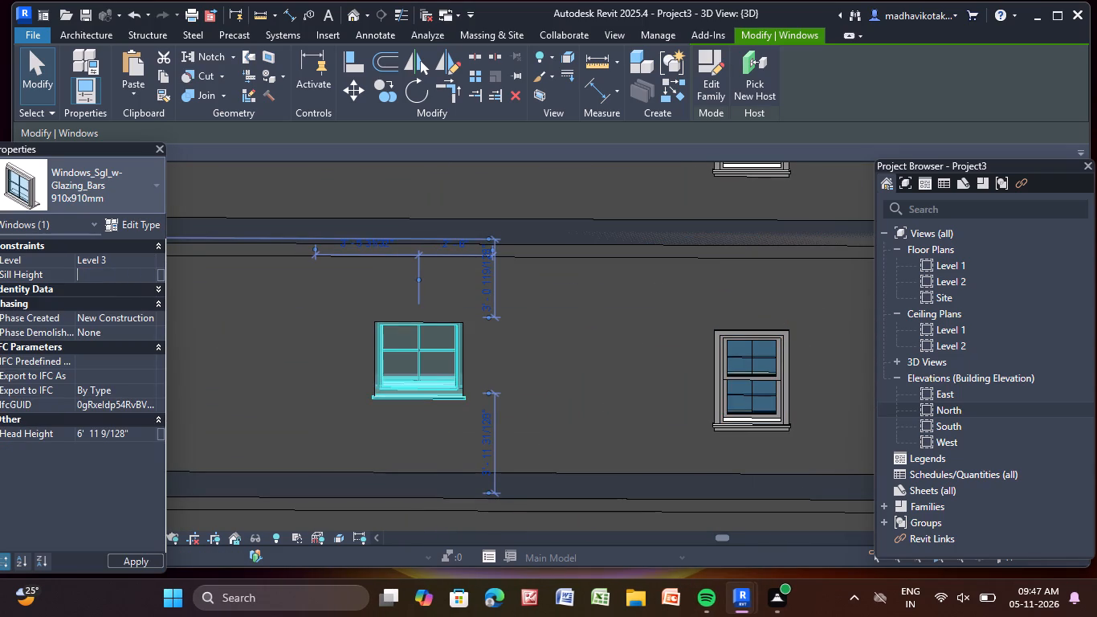
pyautogui.write("3'")
pyautogui.press('Return')
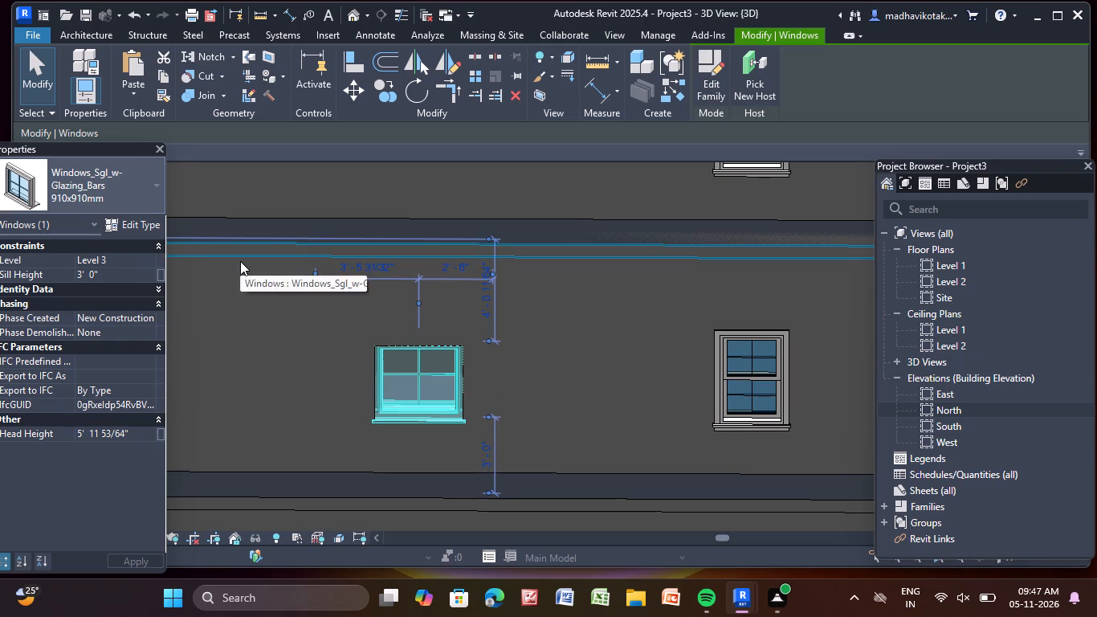
# Set the sill height of the Level 4 glazing-bar window directly above to 3' 0".
pyautogui.scroll(-1, 240, 261)
pyautogui.moveTo(252, 324); pyautogui.dragTo(176, 540, button='middle')
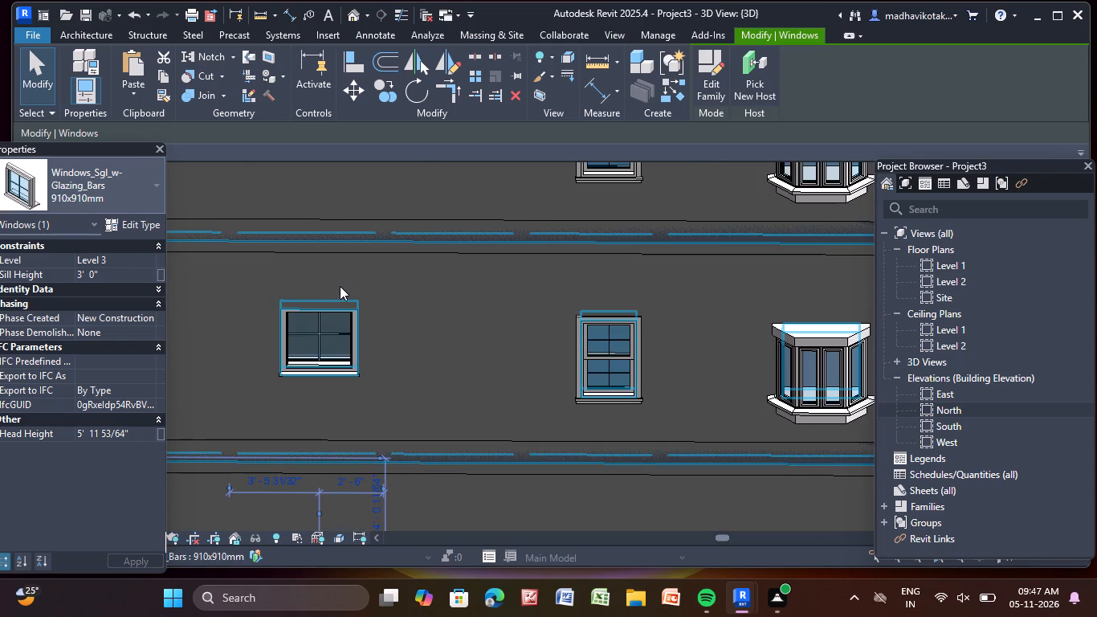
pyautogui.click(329, 329)
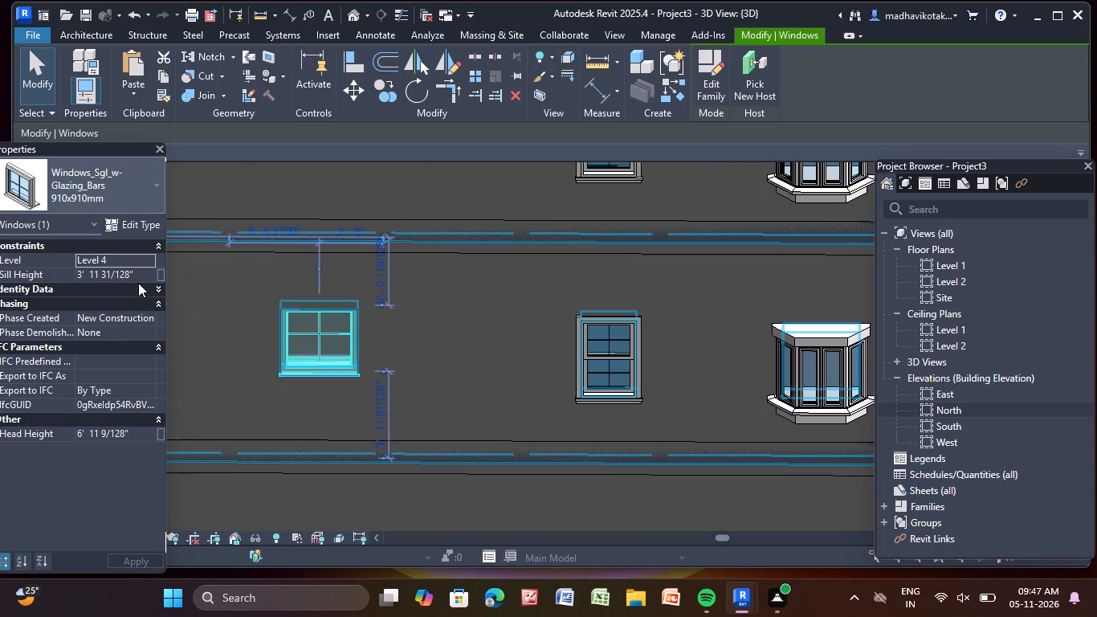
pyautogui.click(138, 283)
pyautogui.click(147, 274)
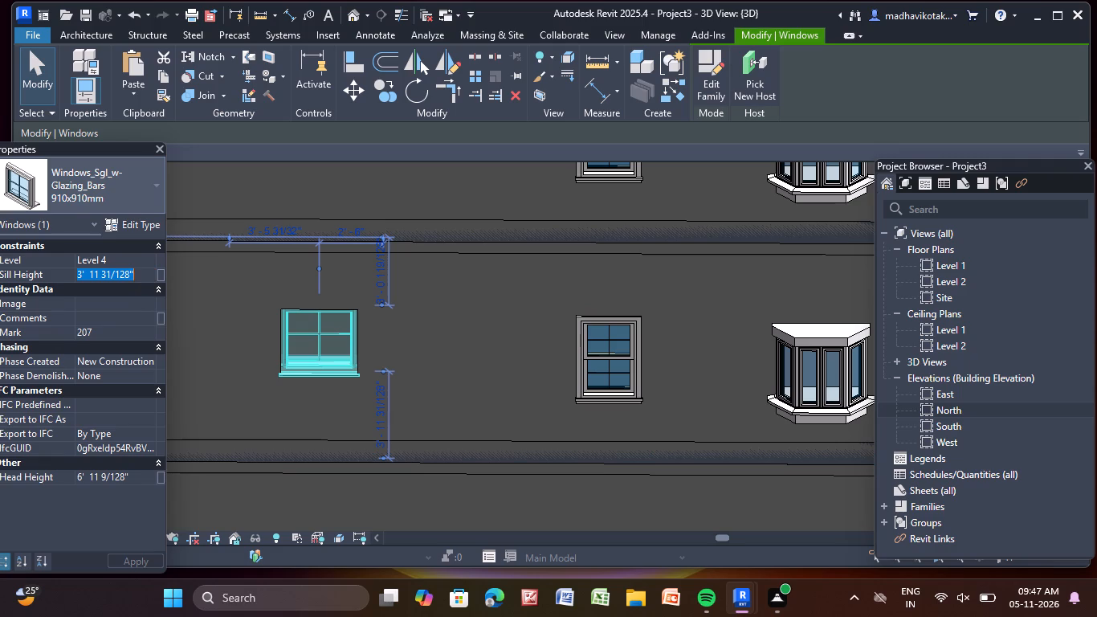
pyautogui.press('BackSpace')
pyautogui.press('3')
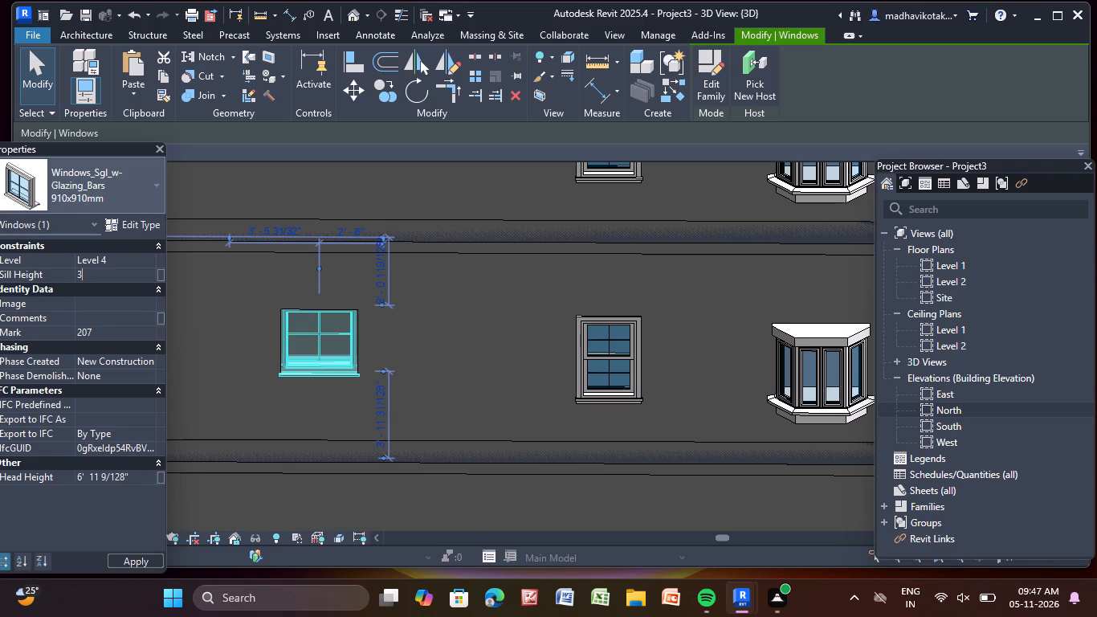
pyautogui.press("'")
pyautogui.press('Return')
# Set the sill height of the Level 5 glazing-bar window at the top of the same column to 3' 0".
pyautogui.scroll(-5, 299, 231)
pyautogui.moveTo(304, 235); pyautogui.dragTo(358, 443, button='middle')
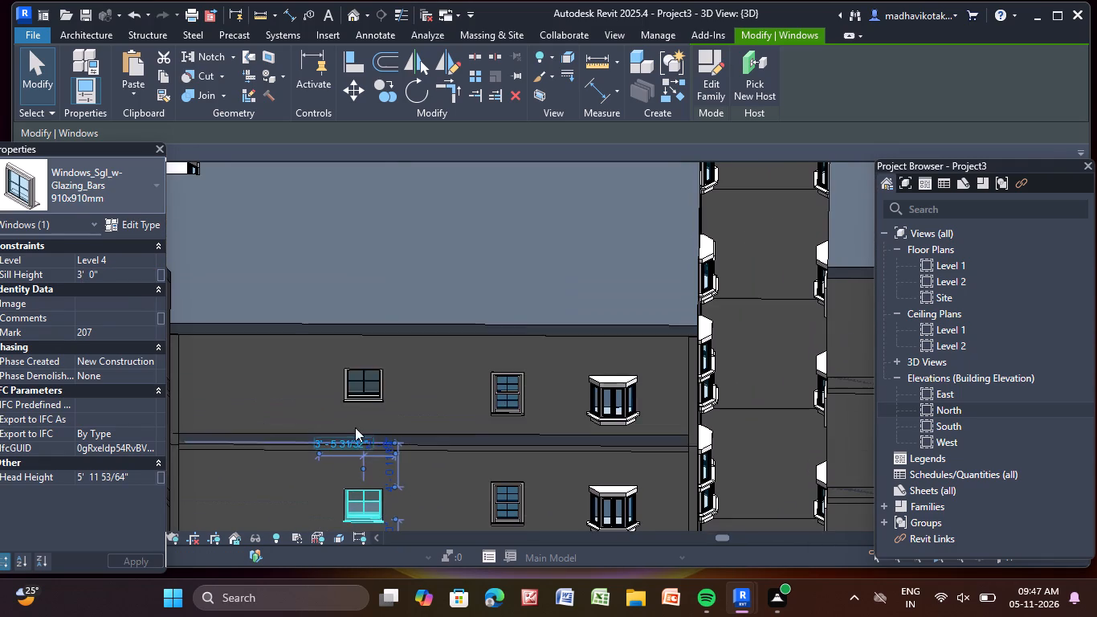
pyautogui.click(366, 380)
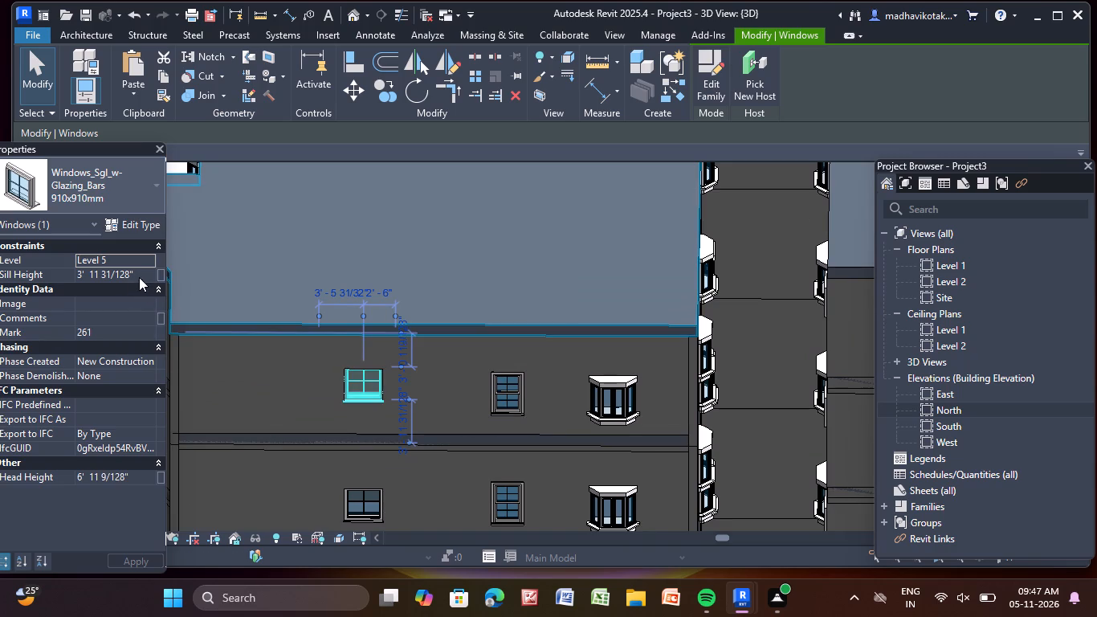
pyautogui.click(141, 278)
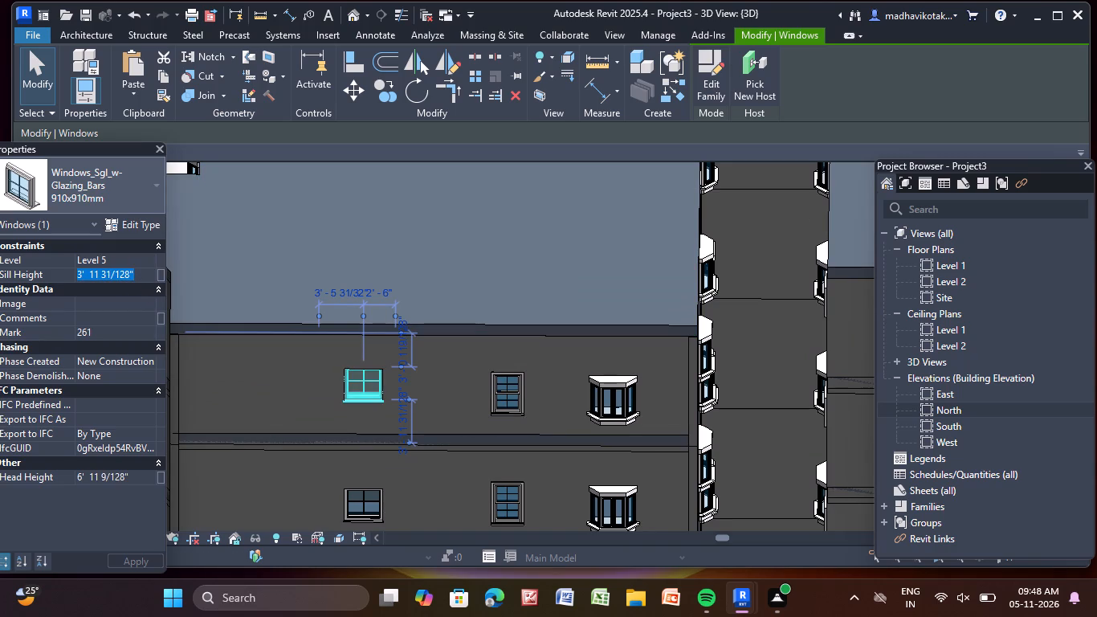
pyautogui.press('BackSpace')
pyautogui.press('3')
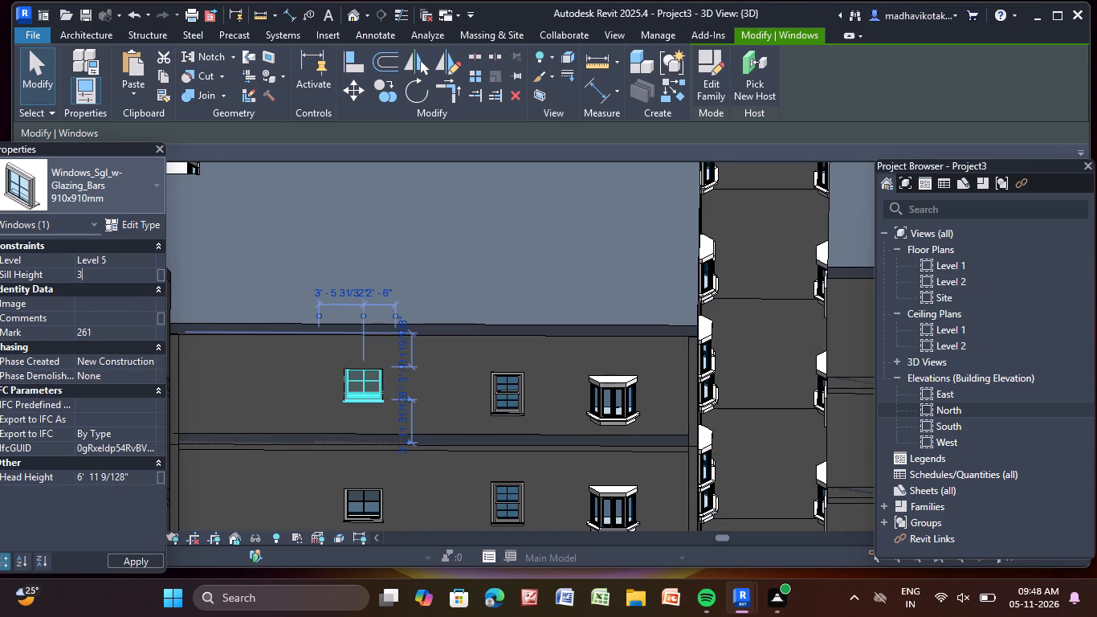
pyautogui.press("'")
pyautogui.press('Return')
pyautogui.press('Escape')
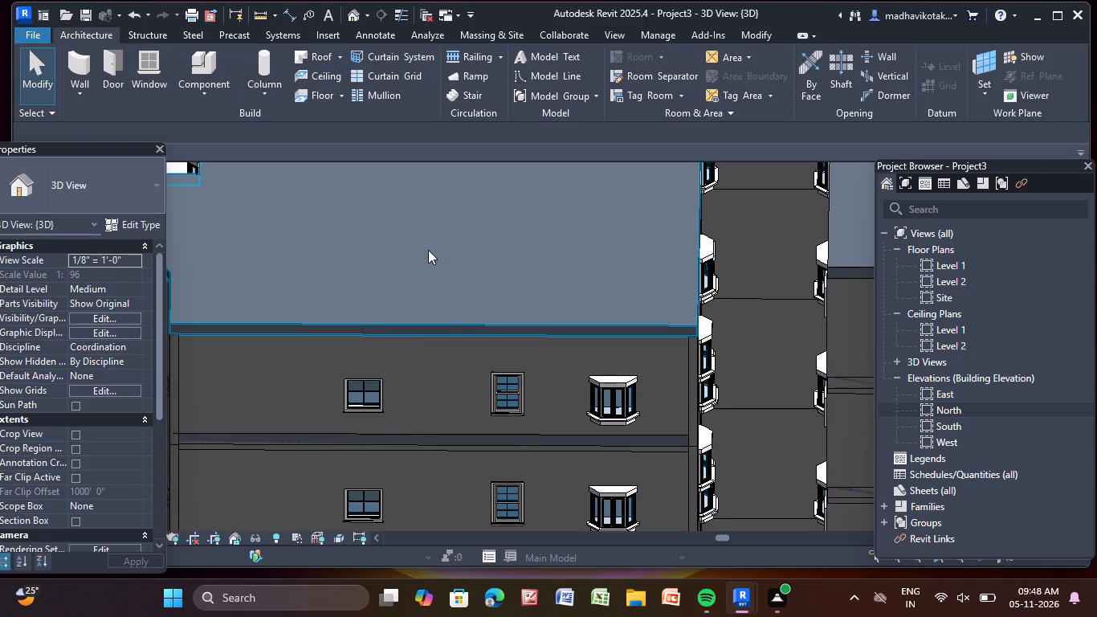
pyautogui.press('Escape')
pyautogui.click(512, 394)
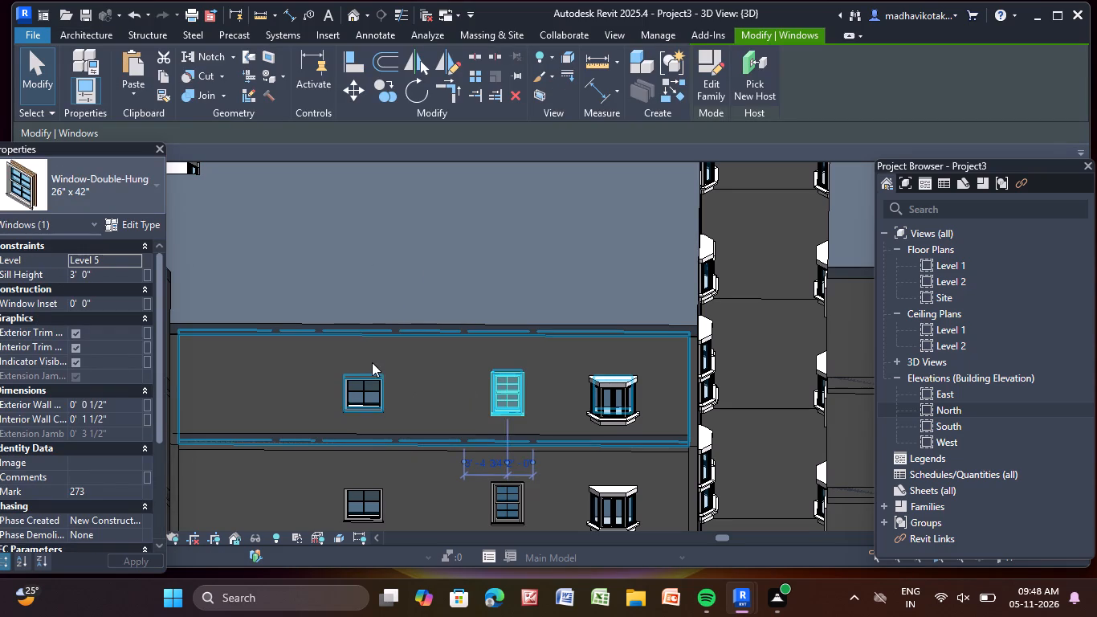
pyautogui.press('Escape')
# Set the sill height of the Level 1 splayed bay window on the neighbouring wing, beside the curved wall, to 3' 0".
pyautogui.scroll(-4, 379, 366)
pyautogui.moveTo(383, 368); pyautogui.dragTo(246, 52, button='middle')
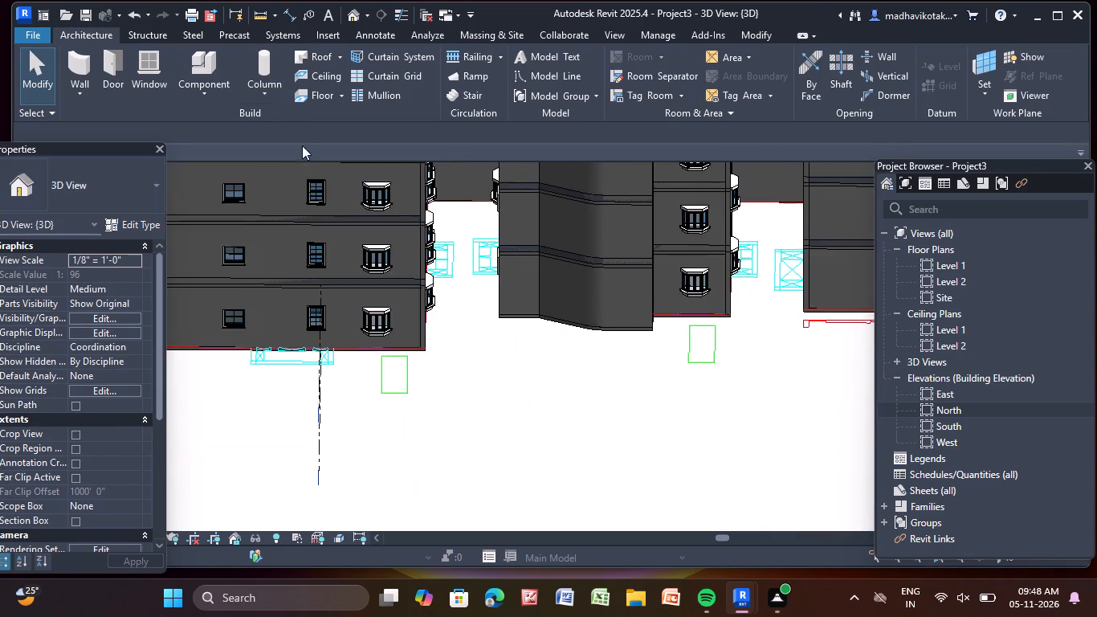
pyautogui.scroll(-2, 338, 227)
pyautogui.scroll(-1, 478, 375)
pyautogui.moveTo(479, 375); pyautogui.dragTo(455, 419, button='middle')
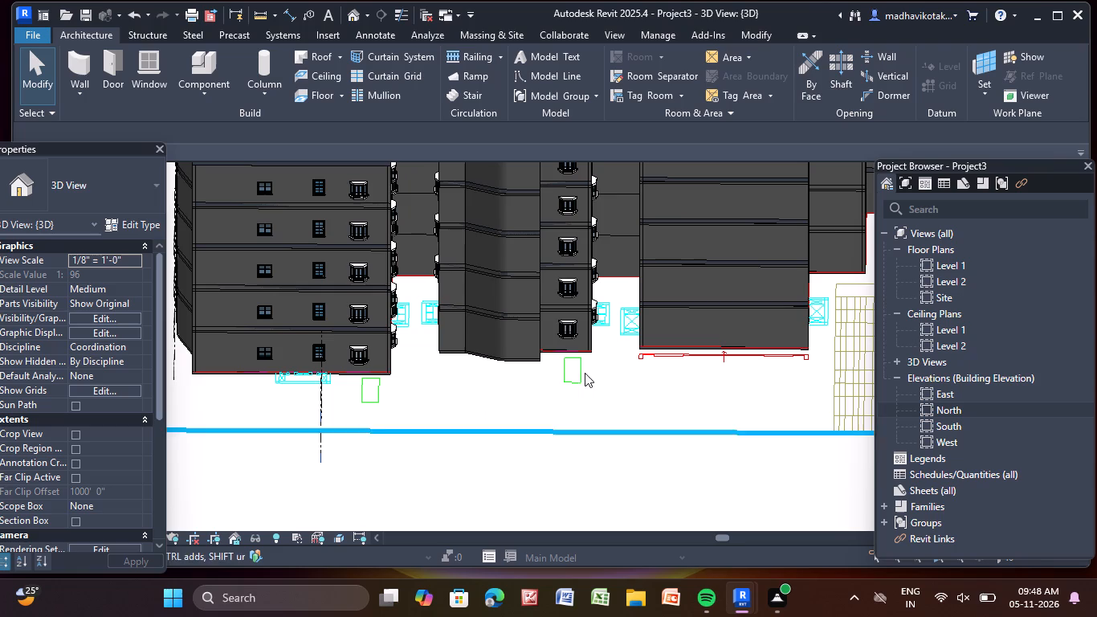
pyautogui.scroll(-3, 593, 371)
pyautogui.moveTo(593, 371); pyautogui.dragTo(532, 423, button='middle')
pyautogui.scroll(7, 527, 417)
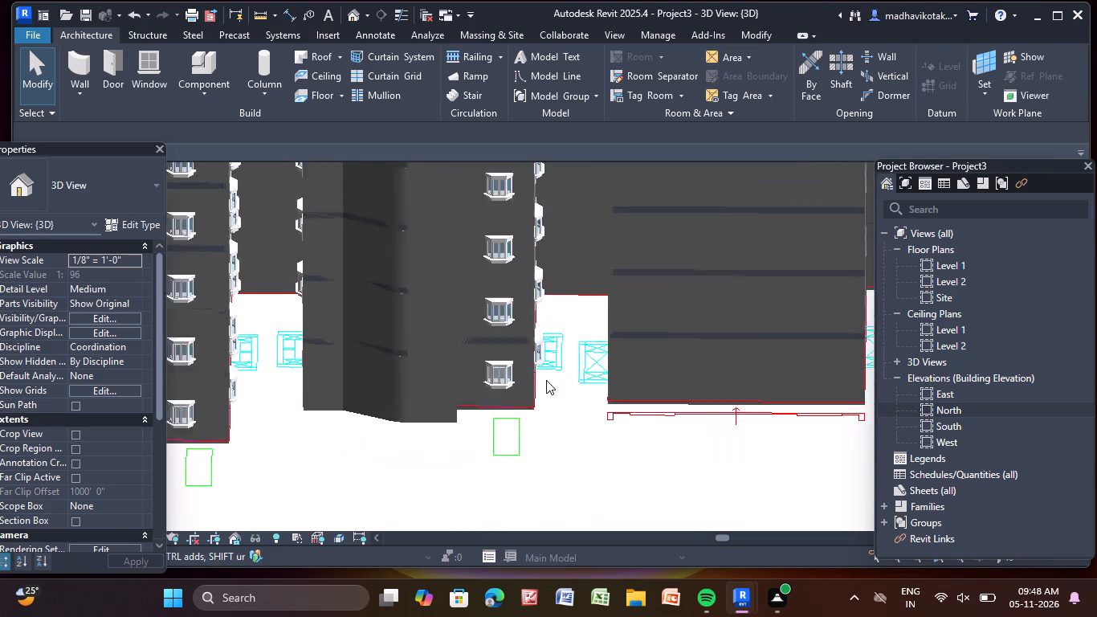
pyautogui.scroll(2, 546, 380)
pyautogui.click(483, 370)
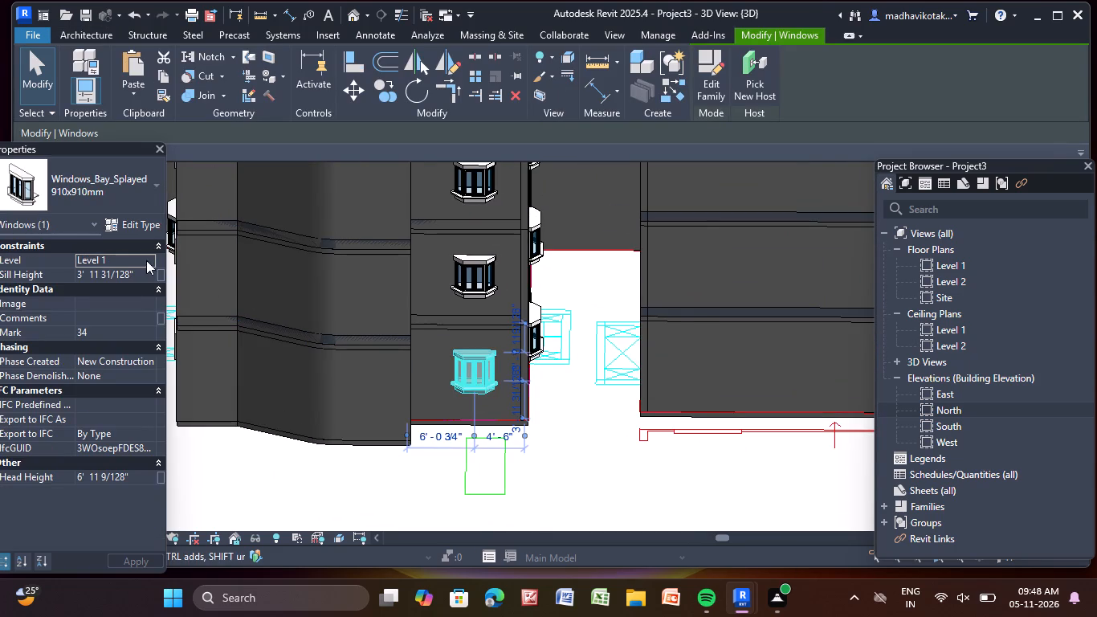
pyautogui.click(138, 275)
pyautogui.press('BackSpace')
pyautogui.press('BackSpace')
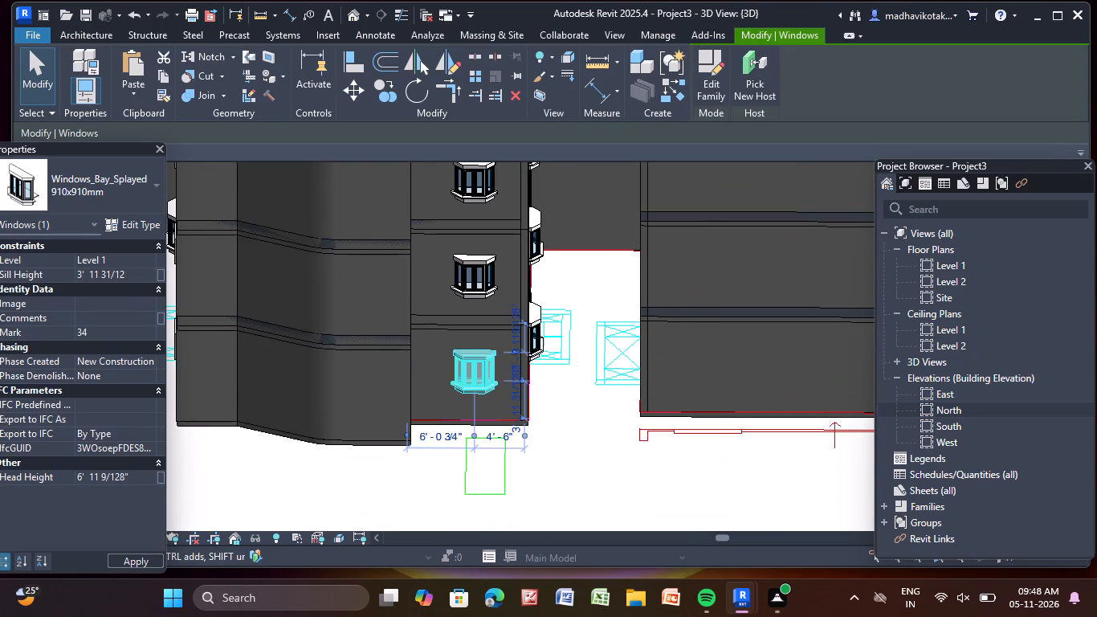
pyautogui.press('BackSpace')
pyautogui.press('BackSpace')
pyautogui.press('BackSpace')
pyautogui.press('BackSpace')
pyautogui.press('BackSpace')
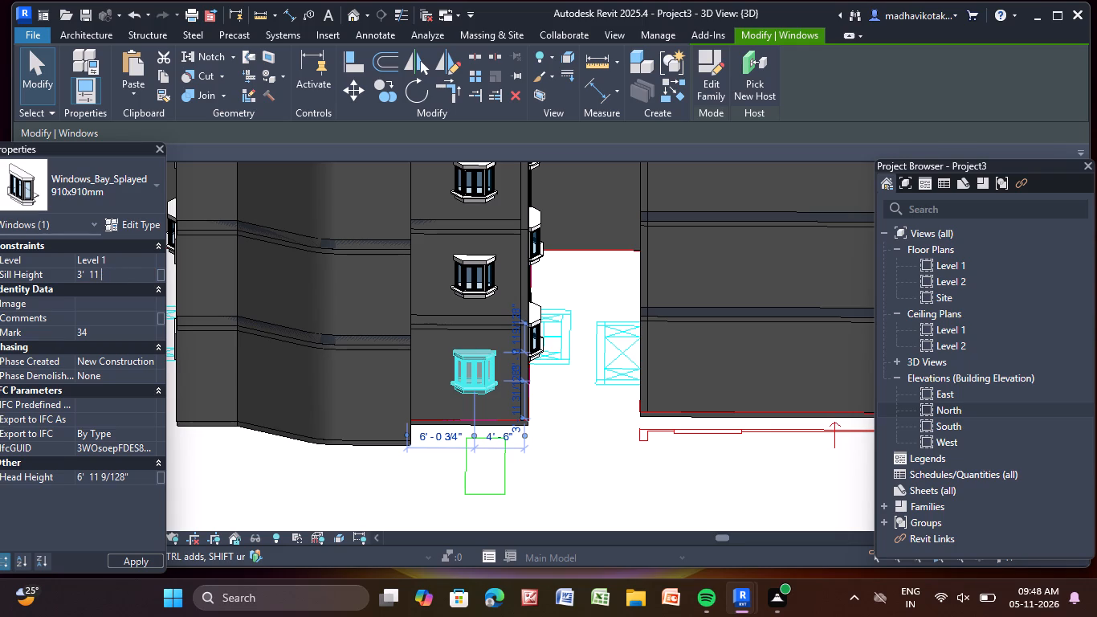
pyautogui.press('BackSpace')
pyautogui.press('BackSpace')
pyautogui.press('BackSpace')
pyautogui.press('Return')
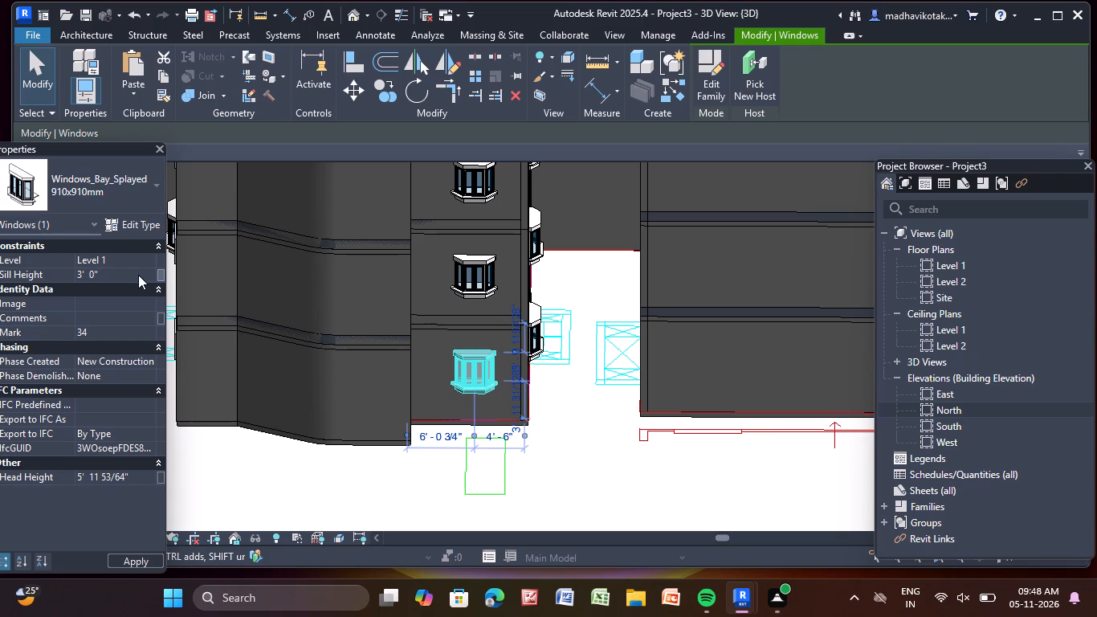
# Set the sill height of the Level 2 splayed bay window directly above on that wing to 3' 0".
pyautogui.click(457, 290)
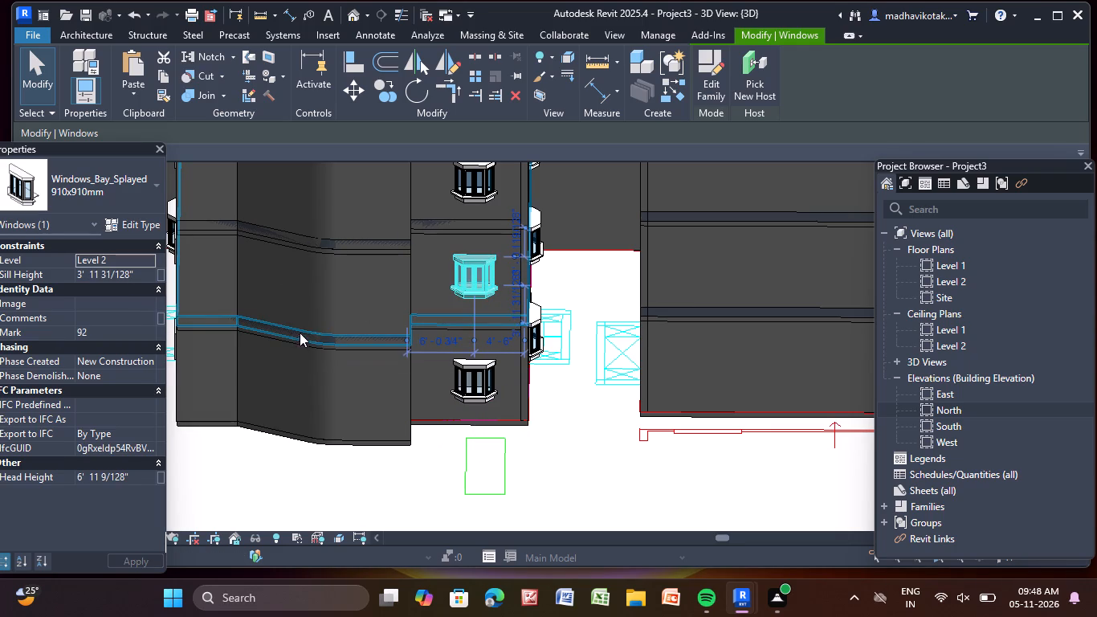
pyautogui.click(143, 273)
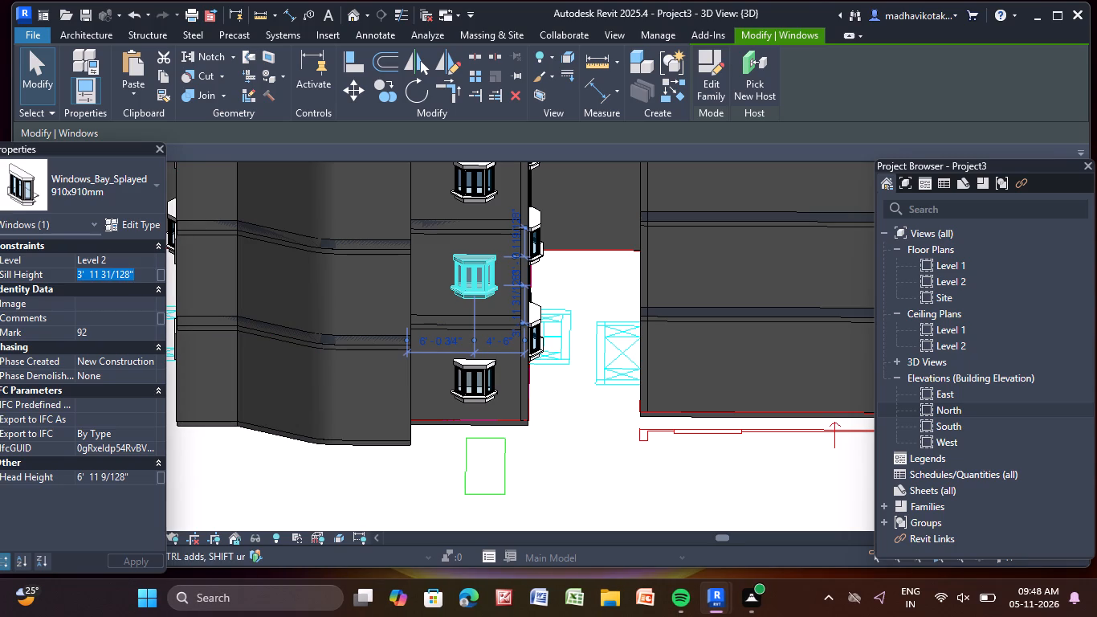
pyautogui.press('BackSpace')
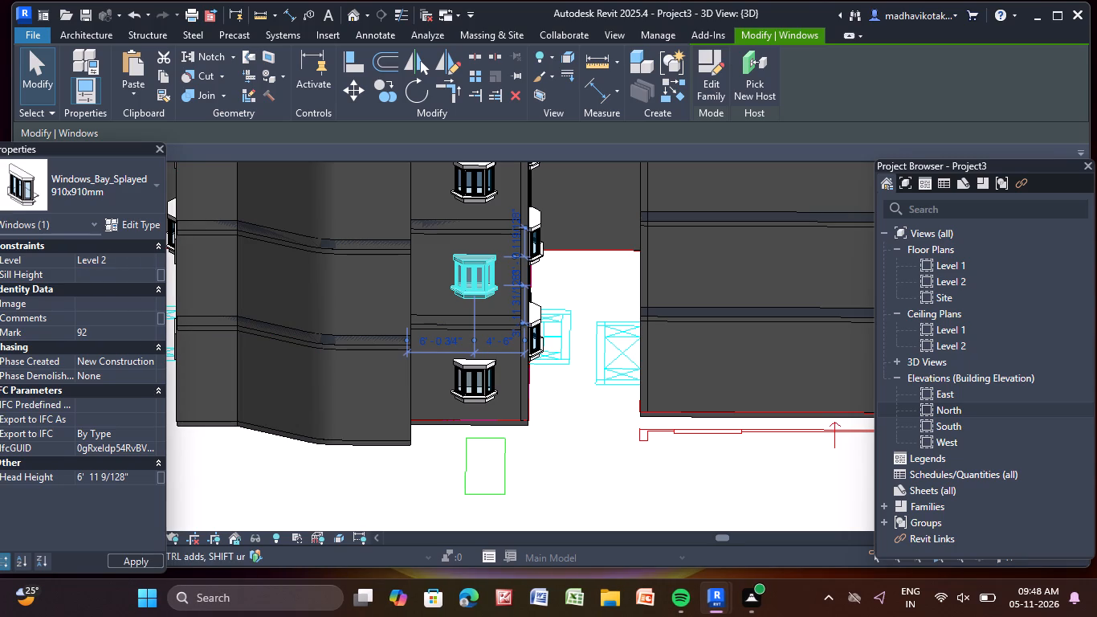
pyautogui.write("3'")
pyautogui.press('Return')
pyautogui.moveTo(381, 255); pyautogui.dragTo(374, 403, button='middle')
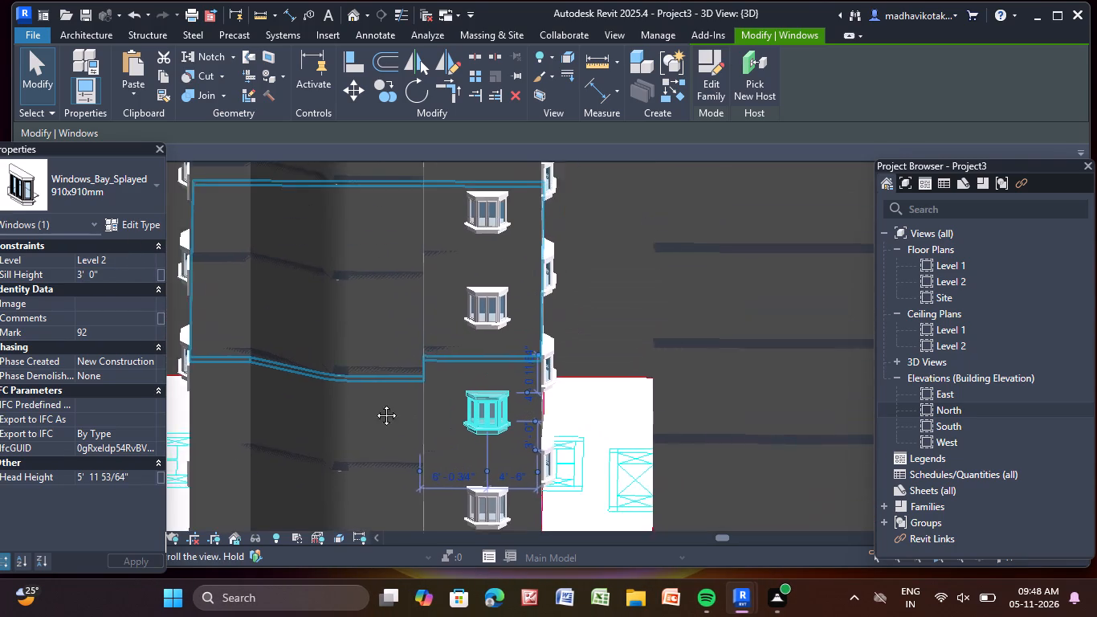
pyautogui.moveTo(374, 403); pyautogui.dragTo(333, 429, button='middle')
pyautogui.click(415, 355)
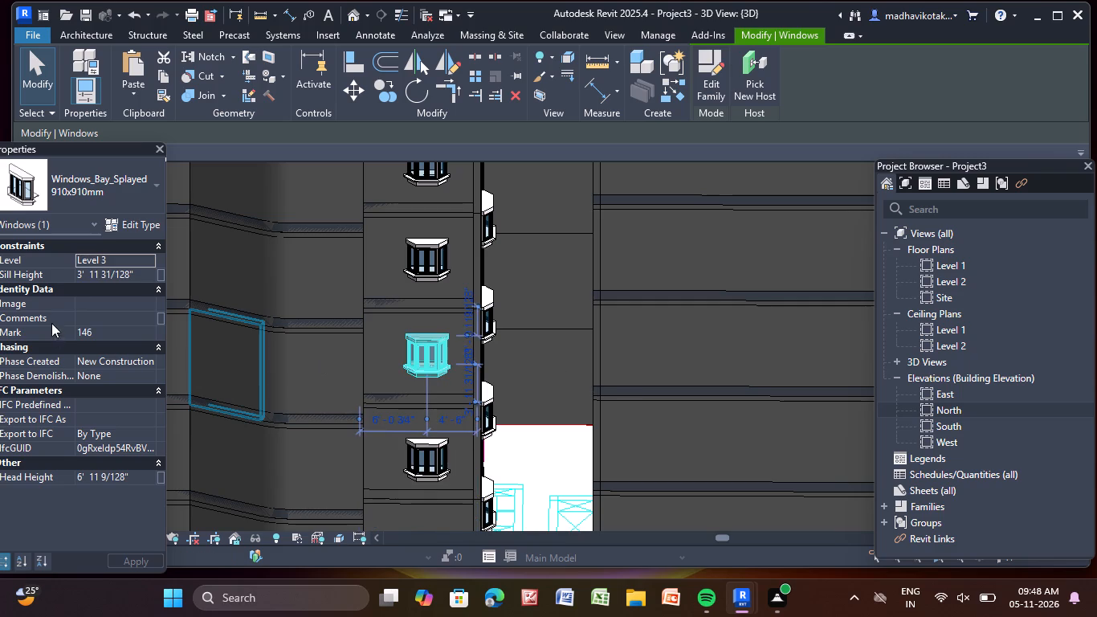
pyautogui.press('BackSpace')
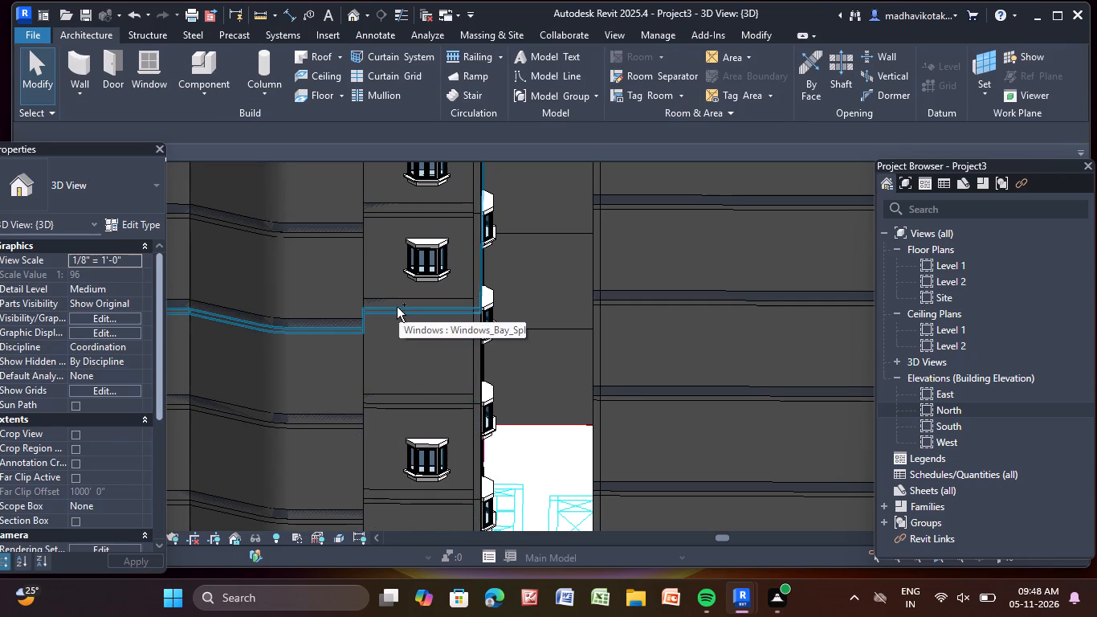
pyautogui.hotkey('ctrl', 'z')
# Set the sill height of the Level 3 splayed bay window in the same column beside the curved wall to 3' 0".
pyautogui.click(415, 340)
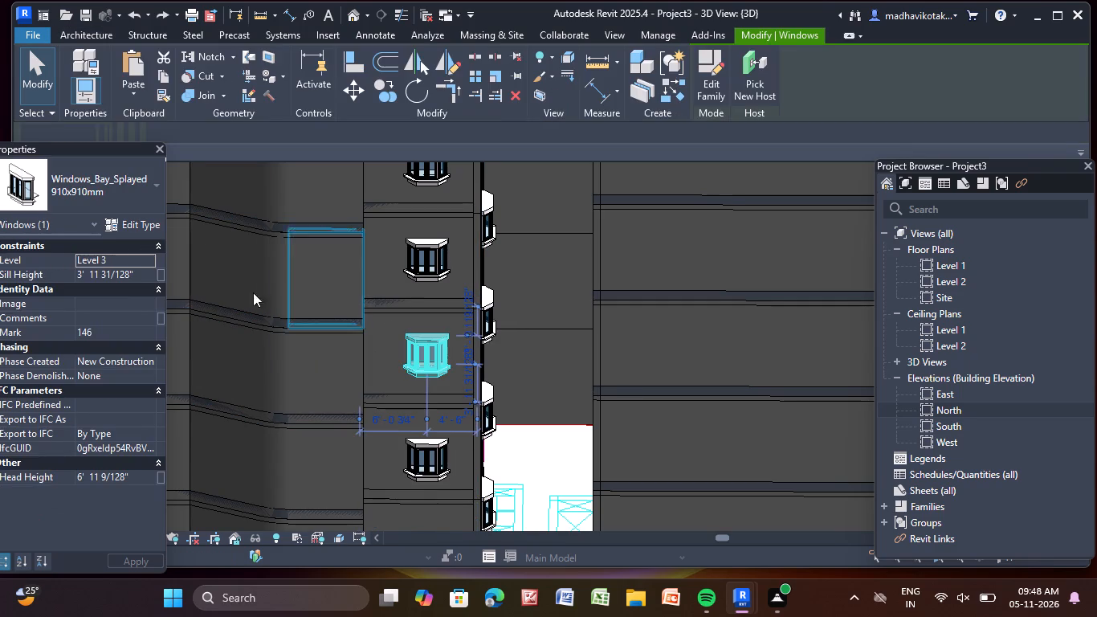
pyautogui.click(138, 278)
pyautogui.press('BackSpace')
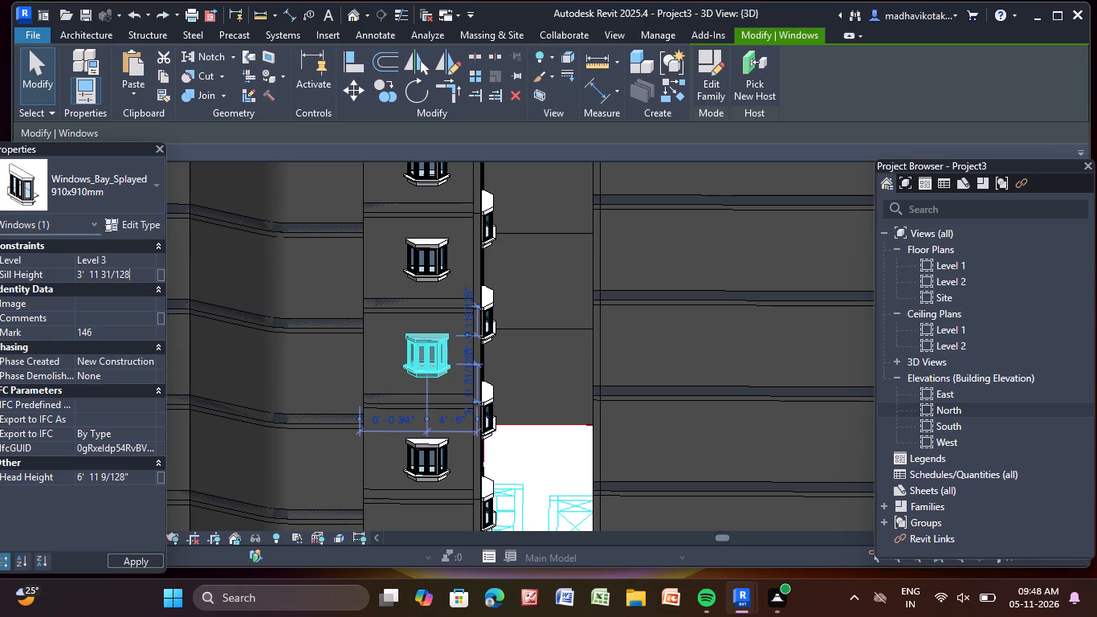
pyautogui.press('BackSpace')
pyautogui.press('BackSpace')
pyautogui.press('BackSpace')
pyautogui.press('BackSpace')
pyautogui.press('BackSpace')
pyautogui.press('BackSpace')
pyautogui.press('BackSpace')
pyautogui.press('BackSpace')
pyautogui.press('BackSpace')
pyautogui.press('Return')
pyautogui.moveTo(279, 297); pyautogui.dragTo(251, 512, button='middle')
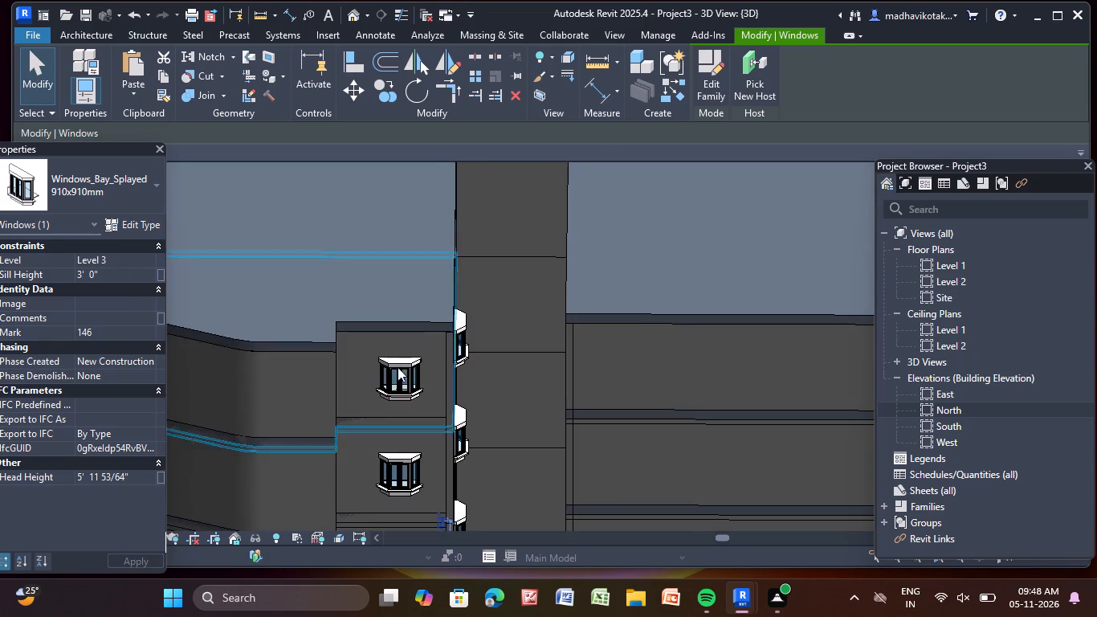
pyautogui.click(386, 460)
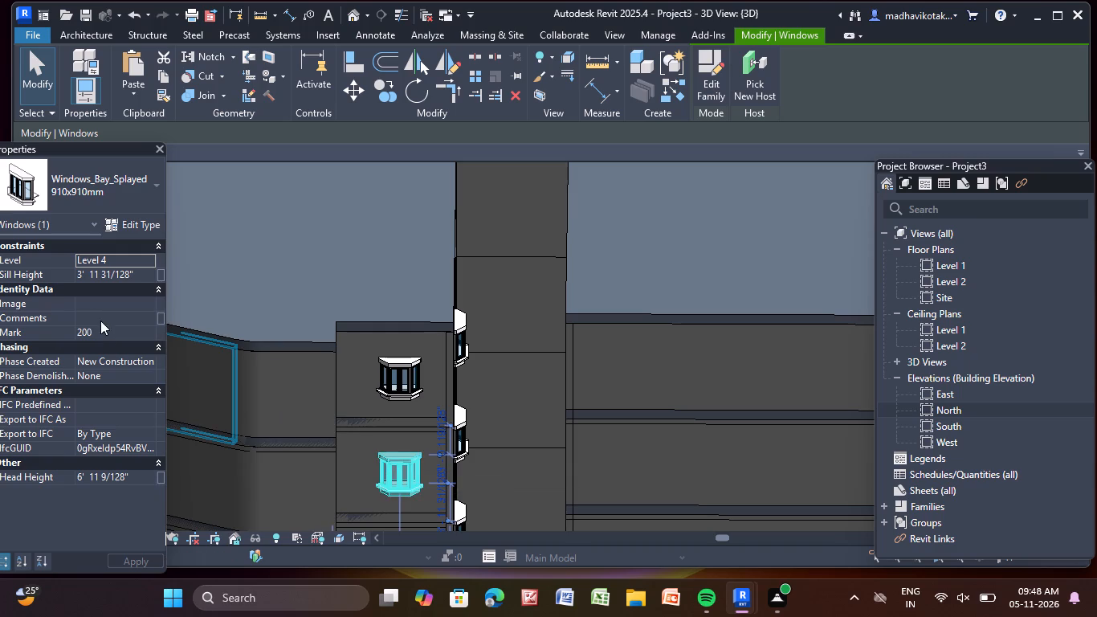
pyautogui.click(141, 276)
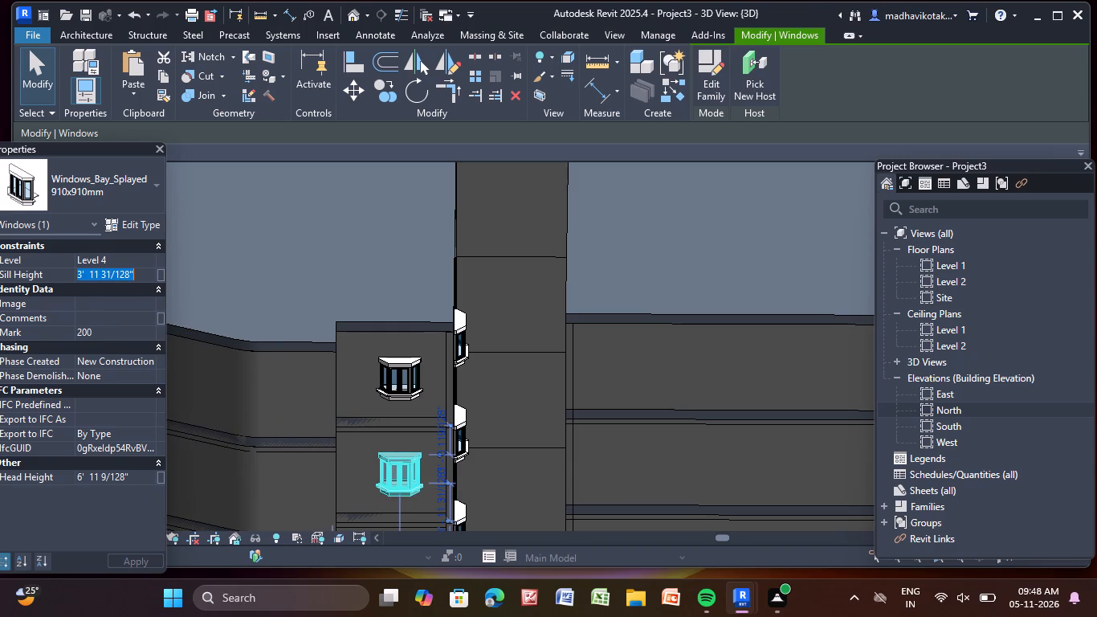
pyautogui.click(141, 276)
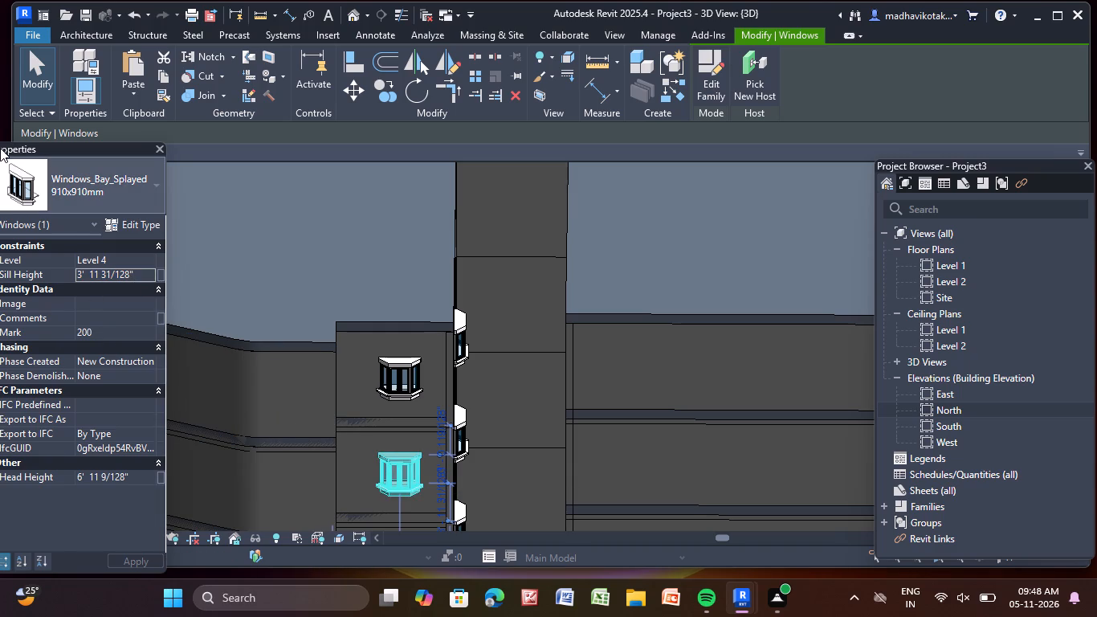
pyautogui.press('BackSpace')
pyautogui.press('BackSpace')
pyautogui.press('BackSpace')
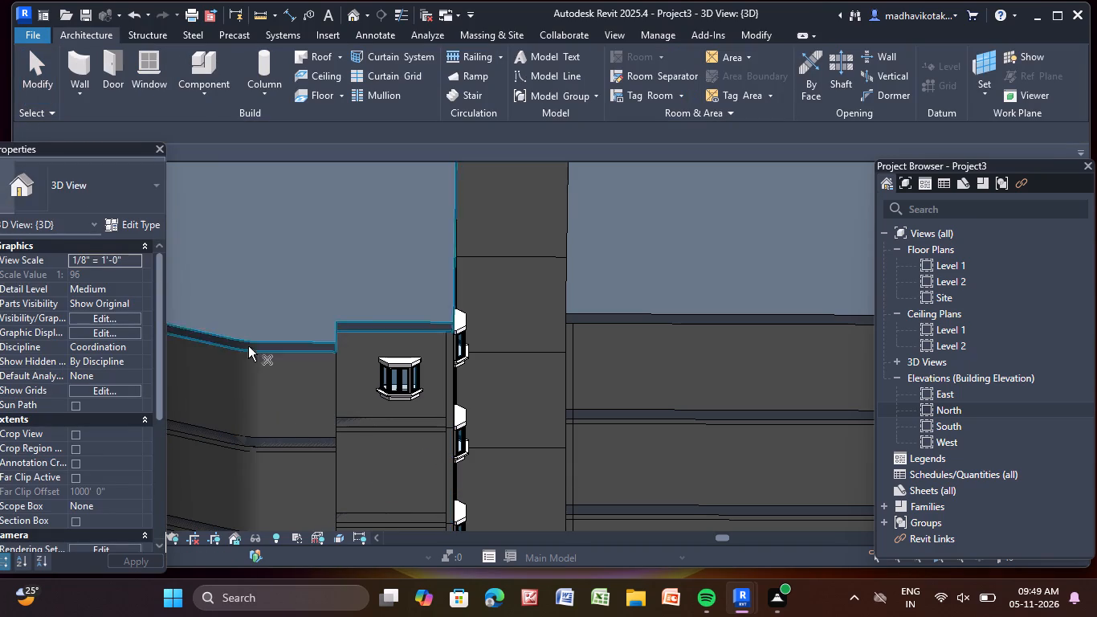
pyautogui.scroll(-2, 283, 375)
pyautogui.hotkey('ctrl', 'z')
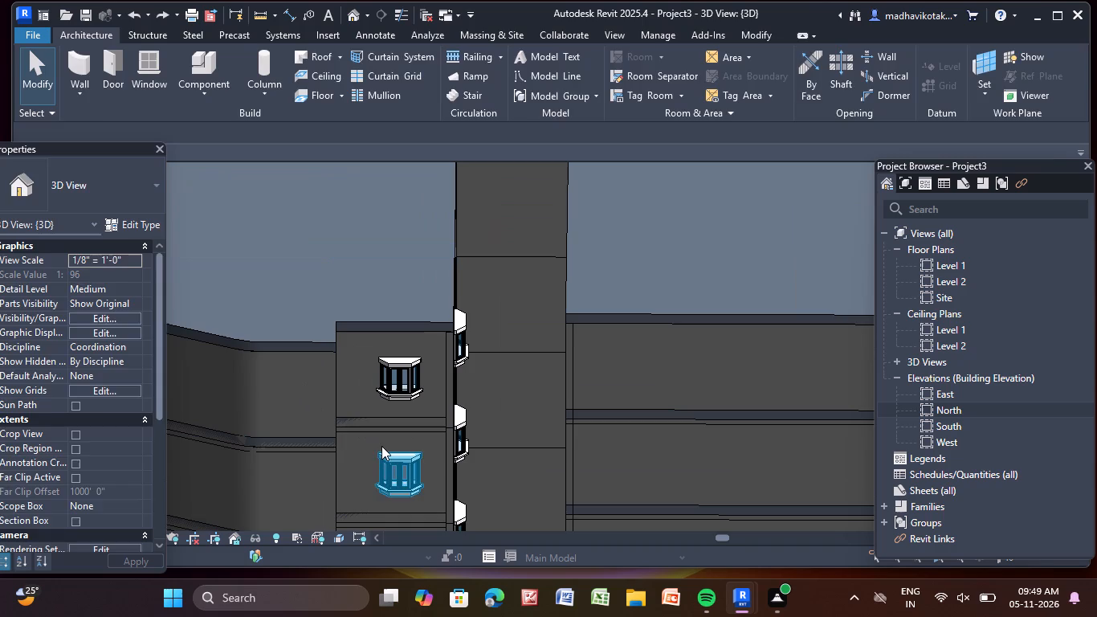
# Set the sill height of the Level 4 splayed bay window in the column beside the curved wall to 3' 0".
pyautogui.click(381, 446)
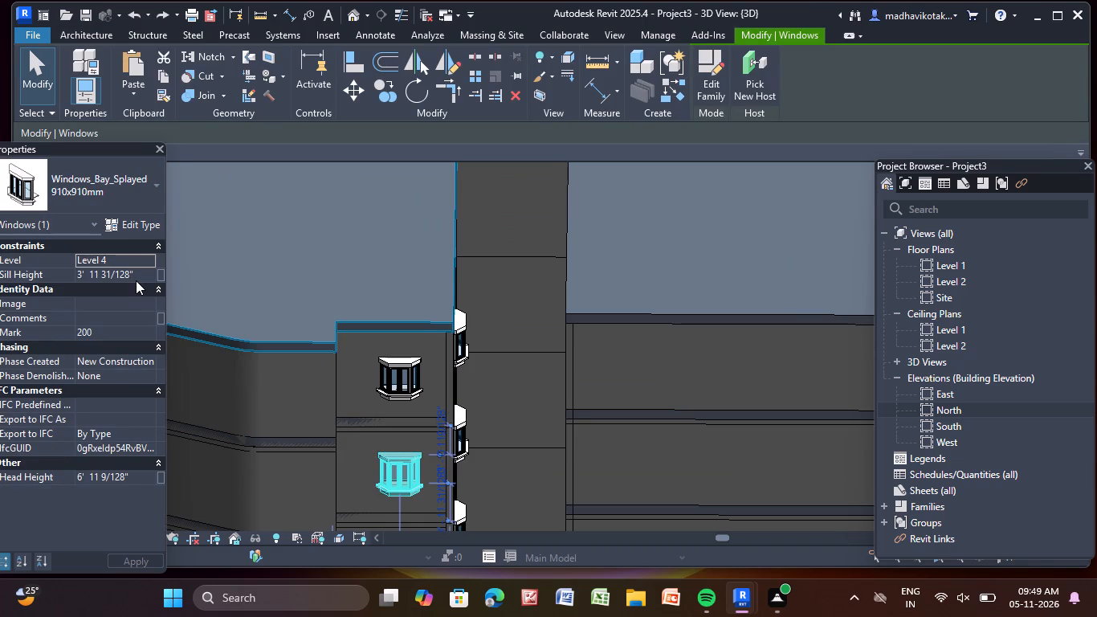
pyautogui.click(141, 281)
pyautogui.press('BackSpace')
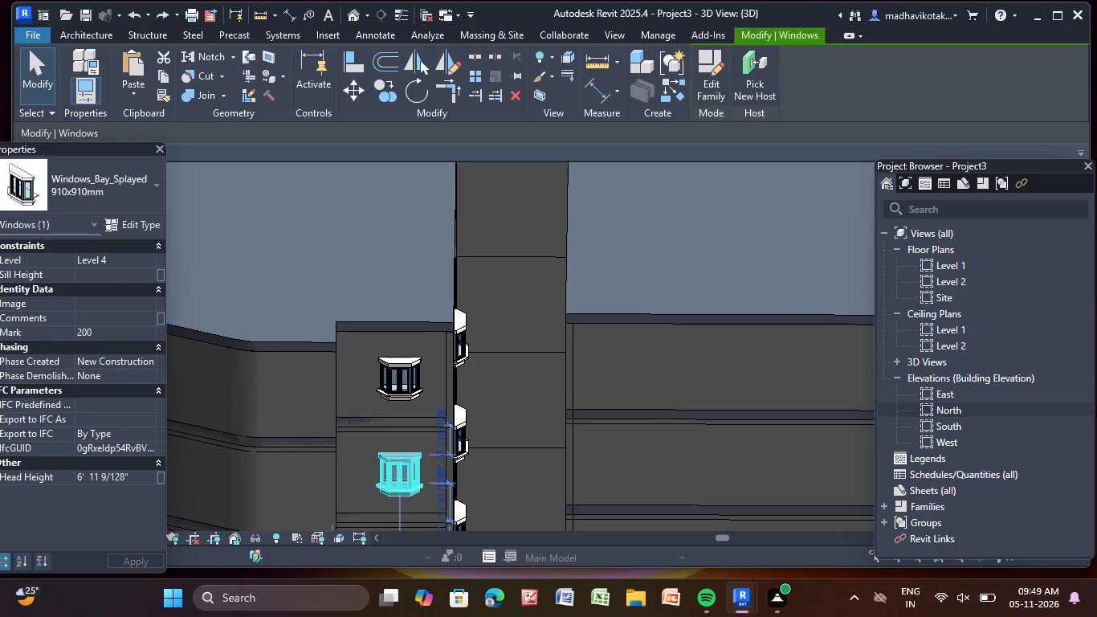
pyautogui.write("3'")
pyautogui.press('Return')
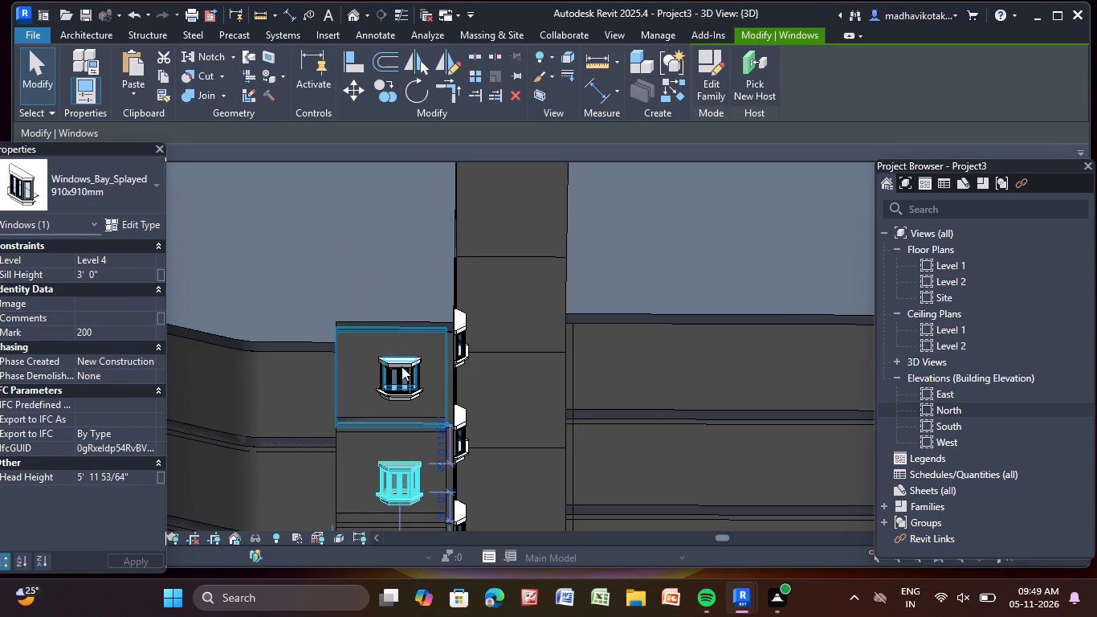
# Set the sill height of the Level 5 splayed bay window at the top of the same column to 3' 0".
pyautogui.click(402, 367)
pyautogui.click(144, 273)
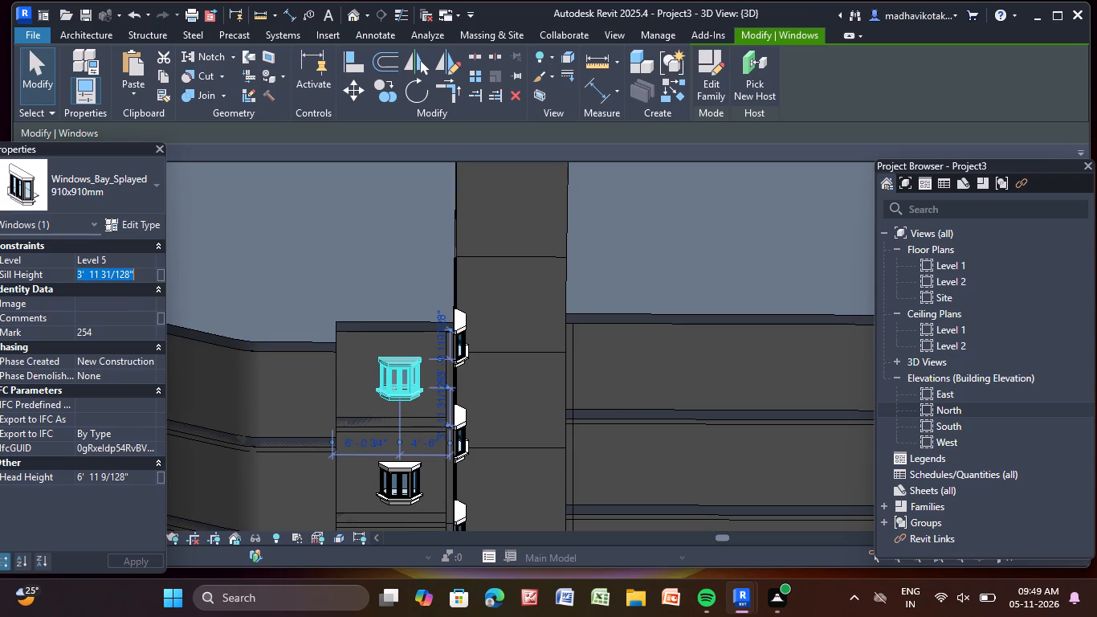
pyautogui.press('BackSpace')
pyautogui.write('3;')
pyautogui.press('BackSpace')
pyautogui.press("'")
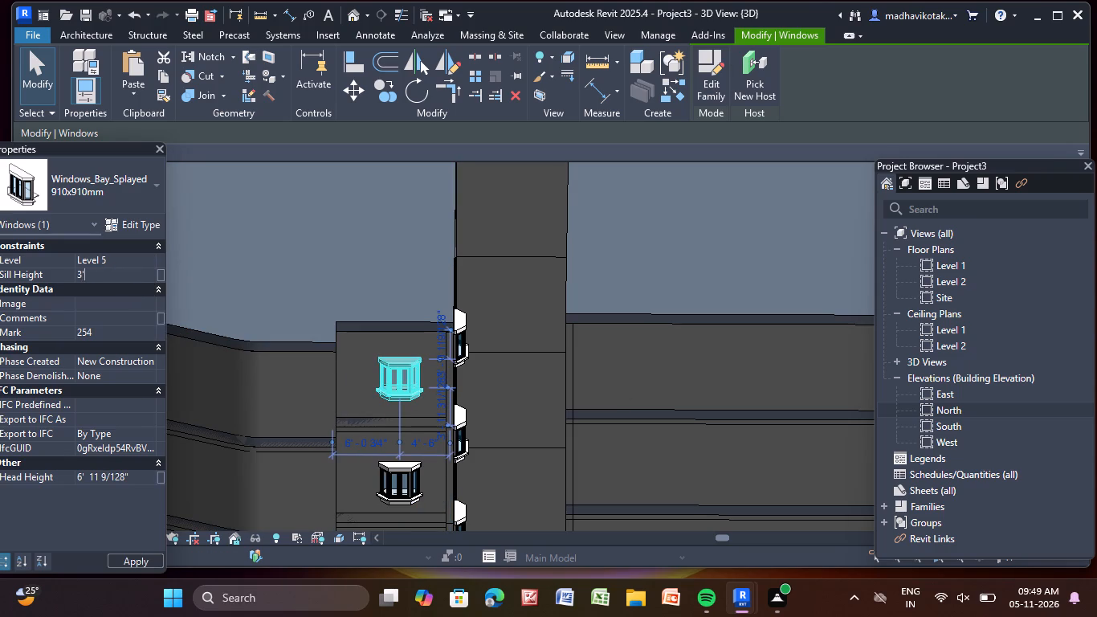
pyautogui.press('Return')
# Set the sill height of the Level 1 splayed bay window on the far wing, beyond the central block, to 3' 0".
pyautogui.scroll(-3, 459, 385)
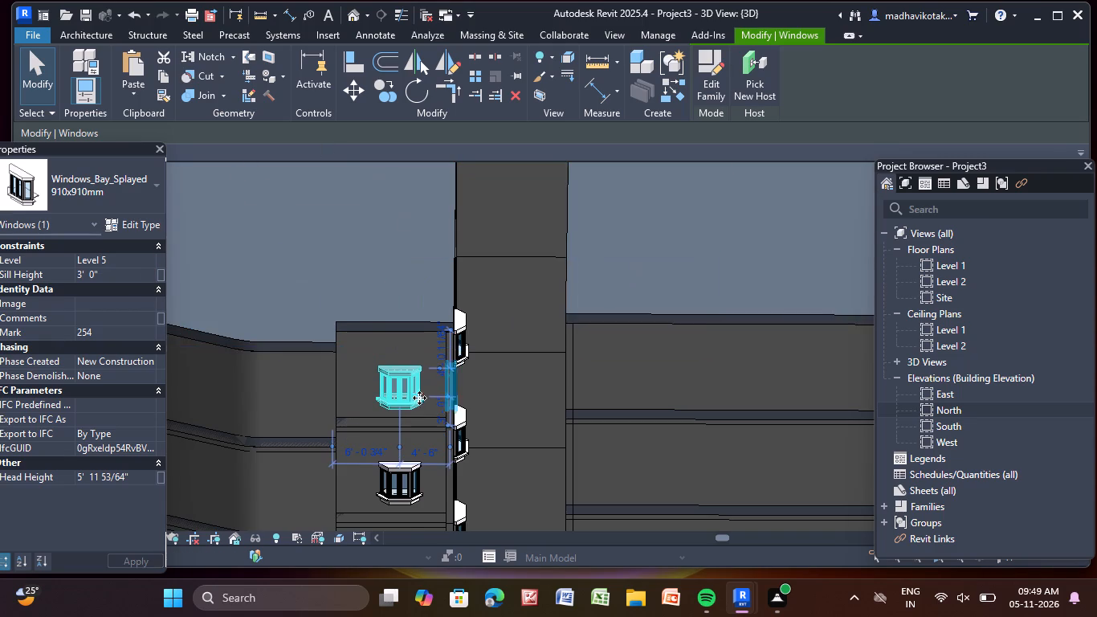
pyautogui.scroll(-5, 414, 402)
pyautogui.moveTo(408, 443); pyautogui.dragTo(209, 259, button='middle')
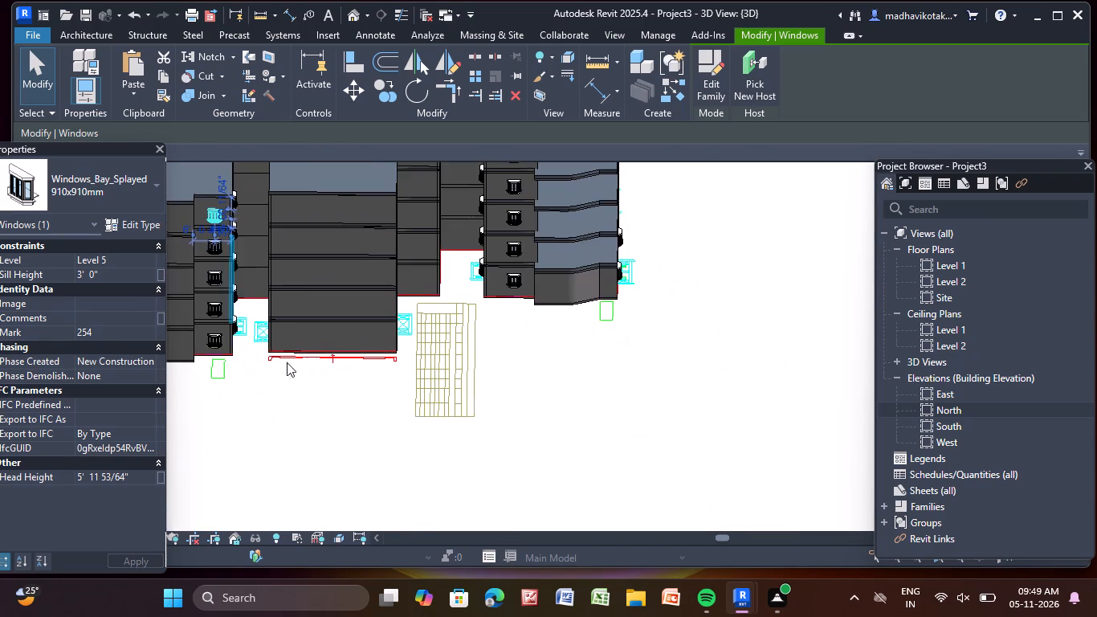
pyautogui.moveTo(343, 411); pyautogui.dragTo(377, 457, button='middle')
pyautogui.scroll(4, 320, 384)
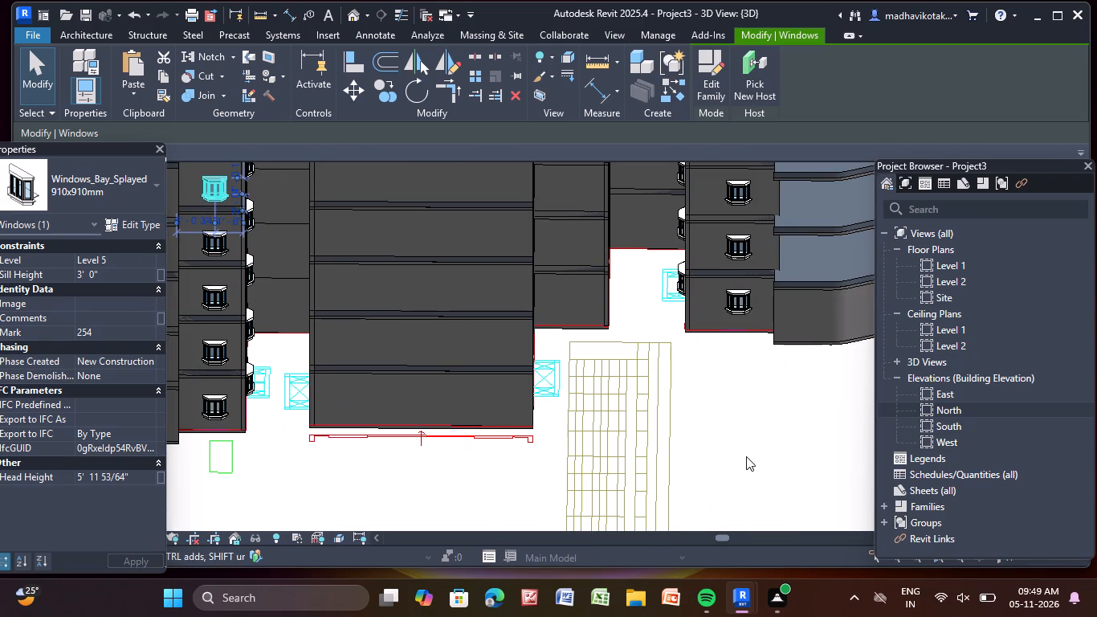
pyautogui.moveTo(756, 353); pyautogui.dragTo(603, 520, button='middle')
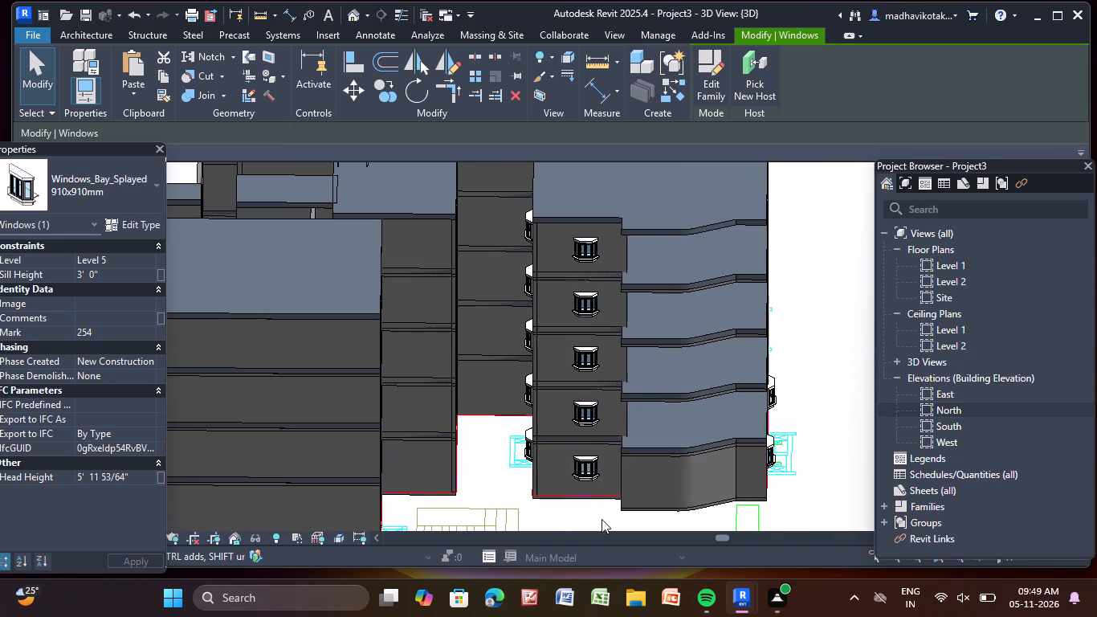
pyautogui.click(573, 471)
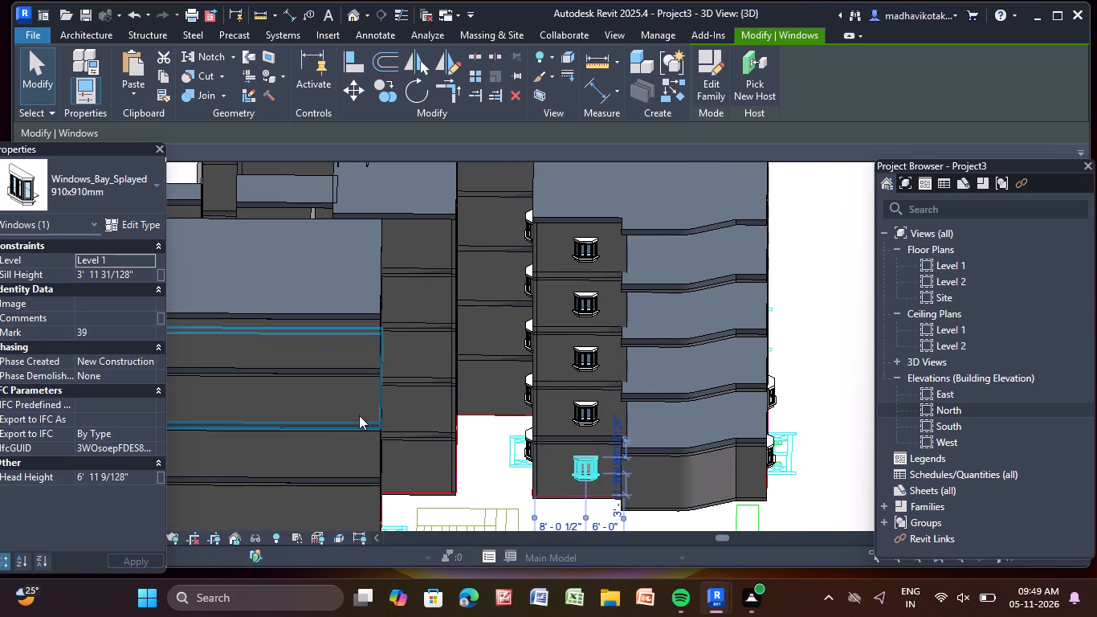
pyautogui.click(137, 272)
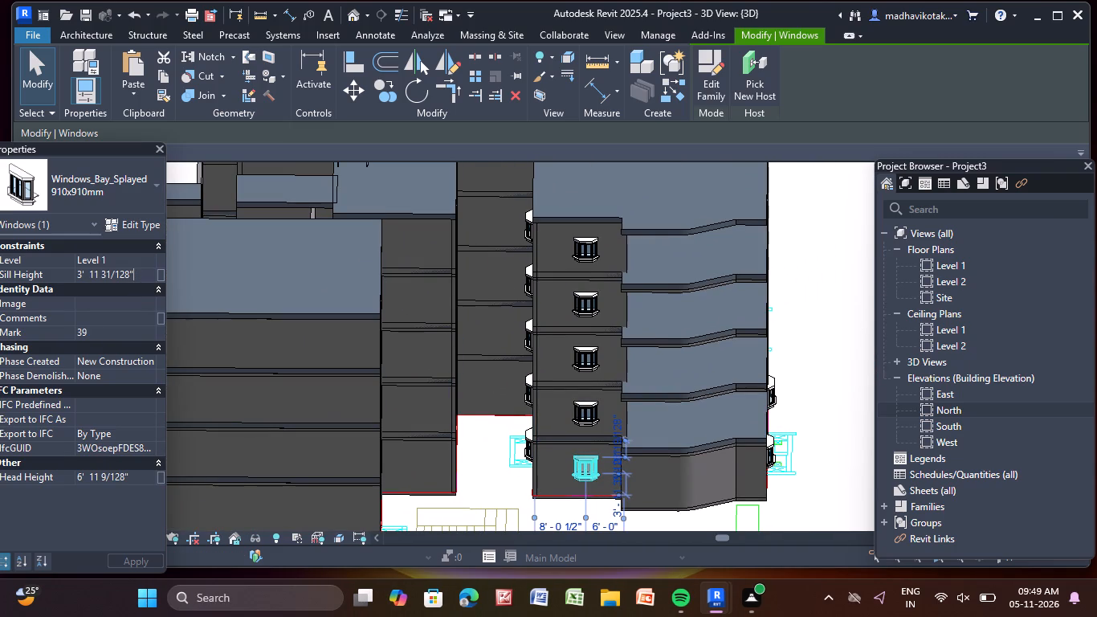
pyautogui.press('BackSpace')
pyautogui.press('BackSpace')
pyautogui.press('BackSpace')
pyautogui.press('BackSpace')
pyautogui.press('BackSpace')
pyautogui.press('BackSpace')
pyautogui.press('BackSpace')
pyautogui.press('BackSpace')
pyautogui.press('BackSpace')
pyautogui.press('BackSpace')
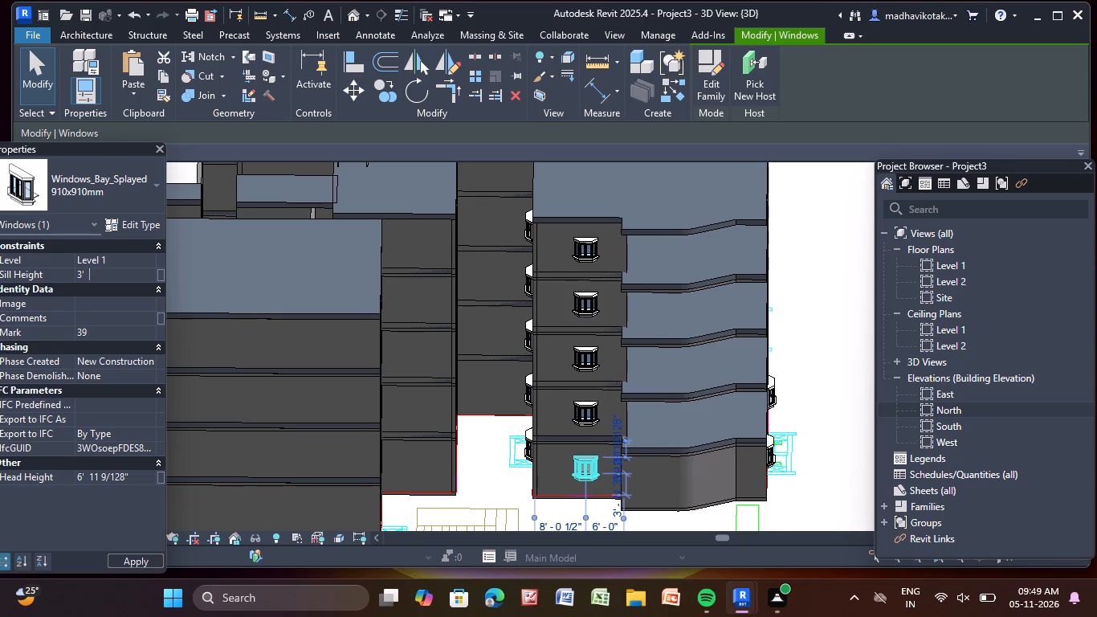
pyautogui.press('Return')
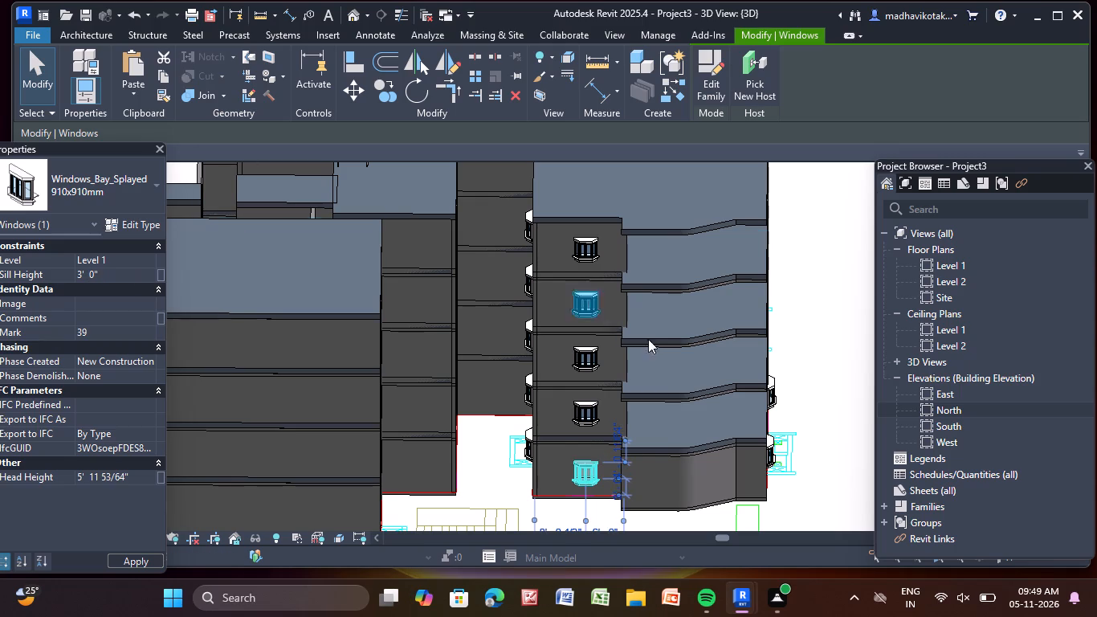
# Set the sill height of the Level 2 splayed bay window directly above on that wing to 3' 0".
pyautogui.click(593, 418)
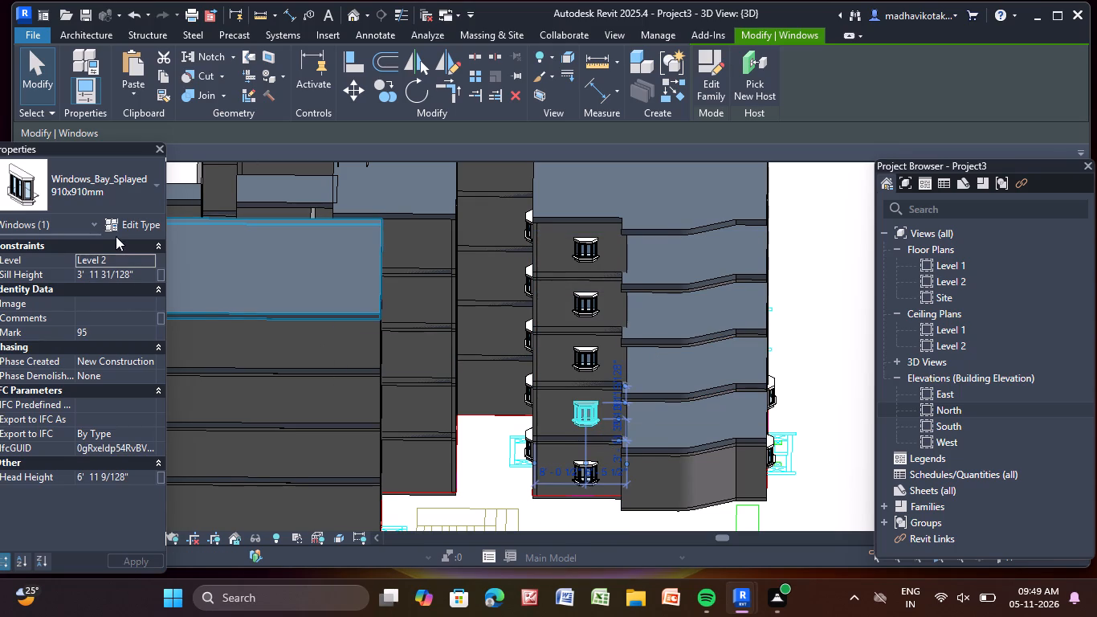
pyautogui.click(138, 280)
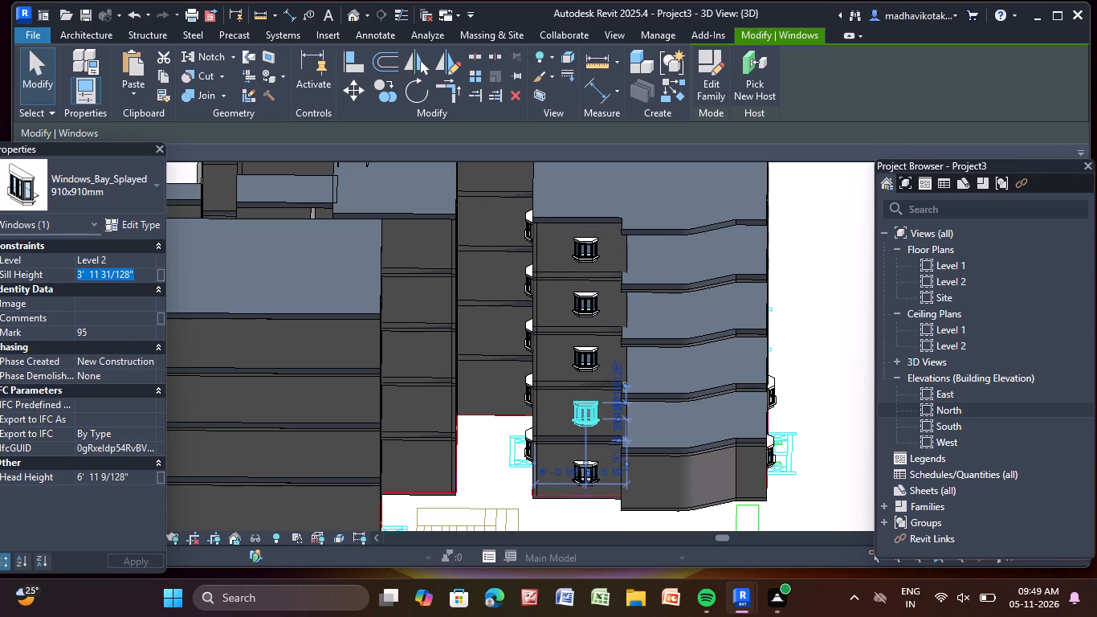
pyautogui.press('BackSpace')
pyautogui.write("3'")
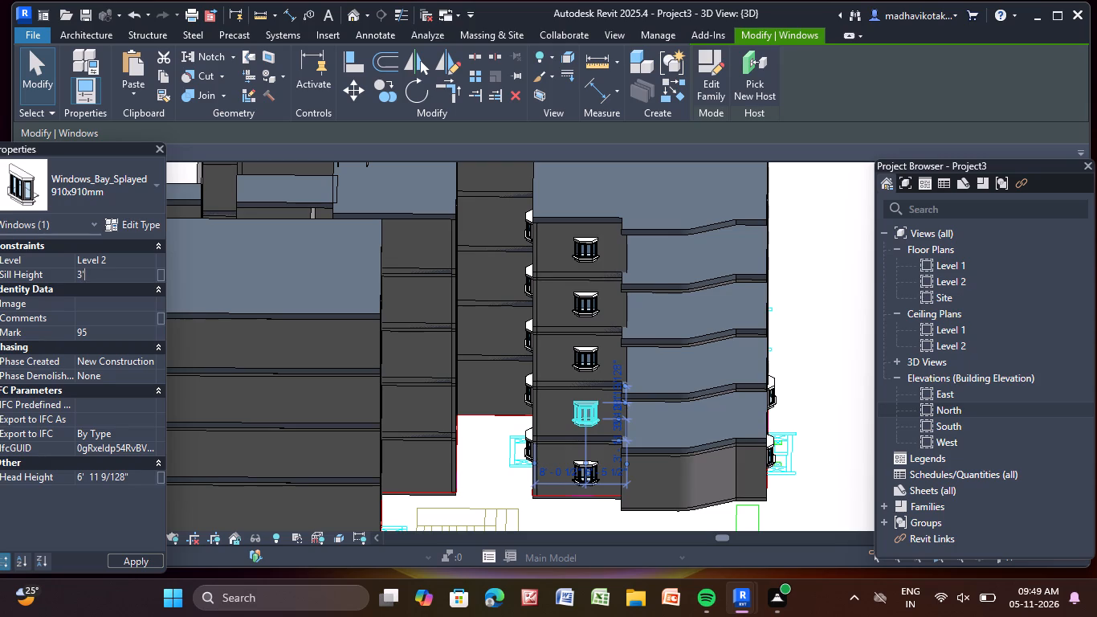
pyautogui.press('Return')
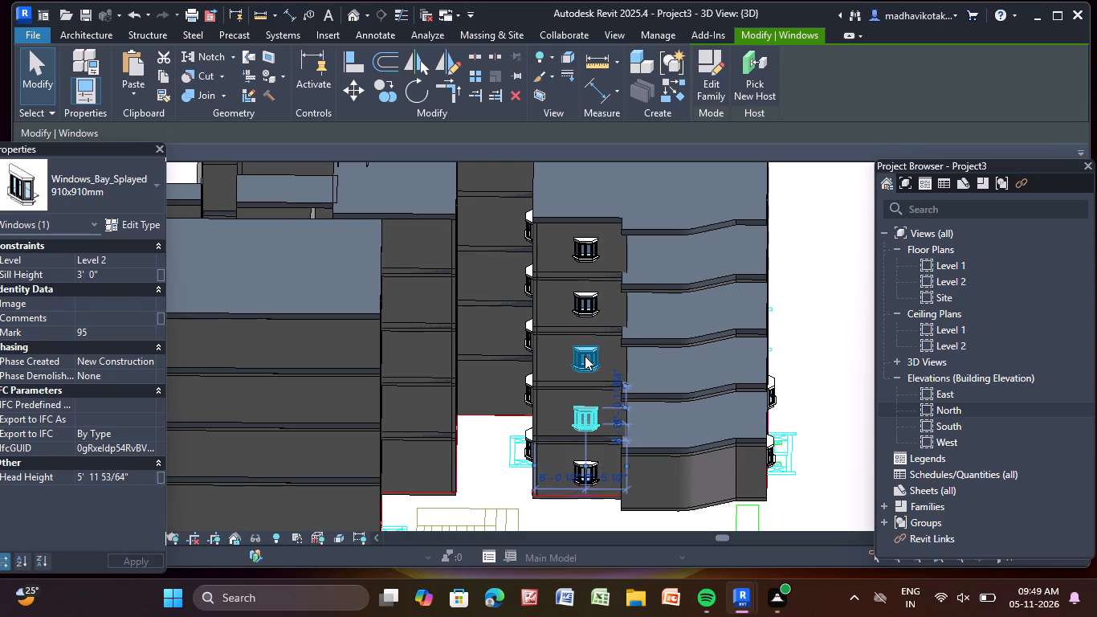
# Set the sill height of the Level 3 splayed bay window in the same column to 3' 0".
pyautogui.click(585, 356)
pyautogui.click(140, 274)
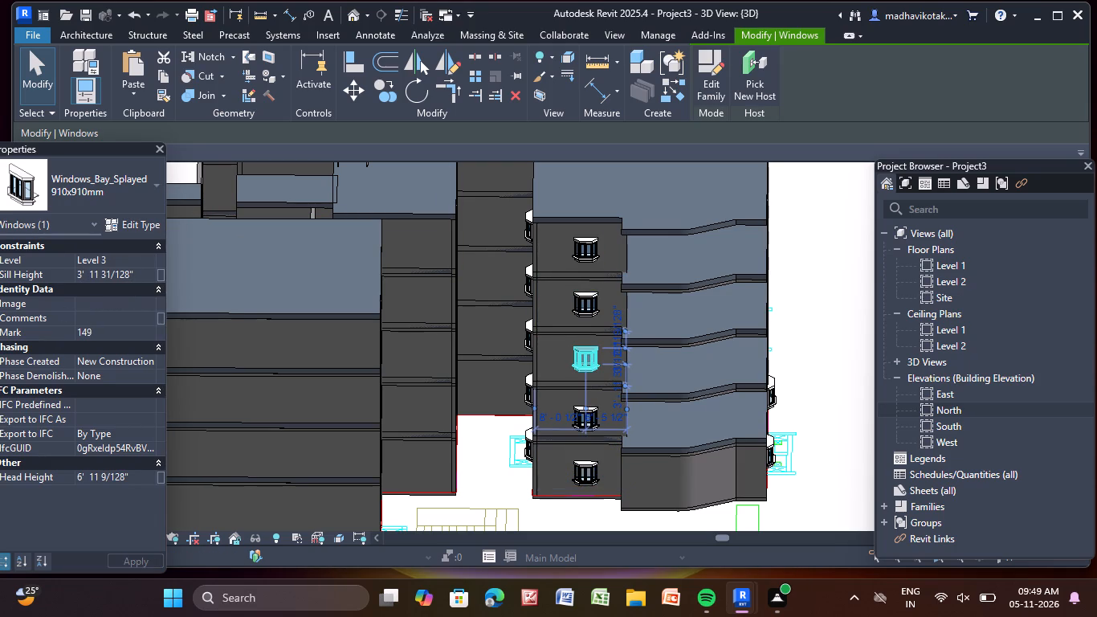
pyautogui.press('BackSpace')
pyautogui.press('BackSpace')
pyautogui.press('BackSpace')
pyautogui.press('BackSpace')
pyautogui.press('BackSpace')
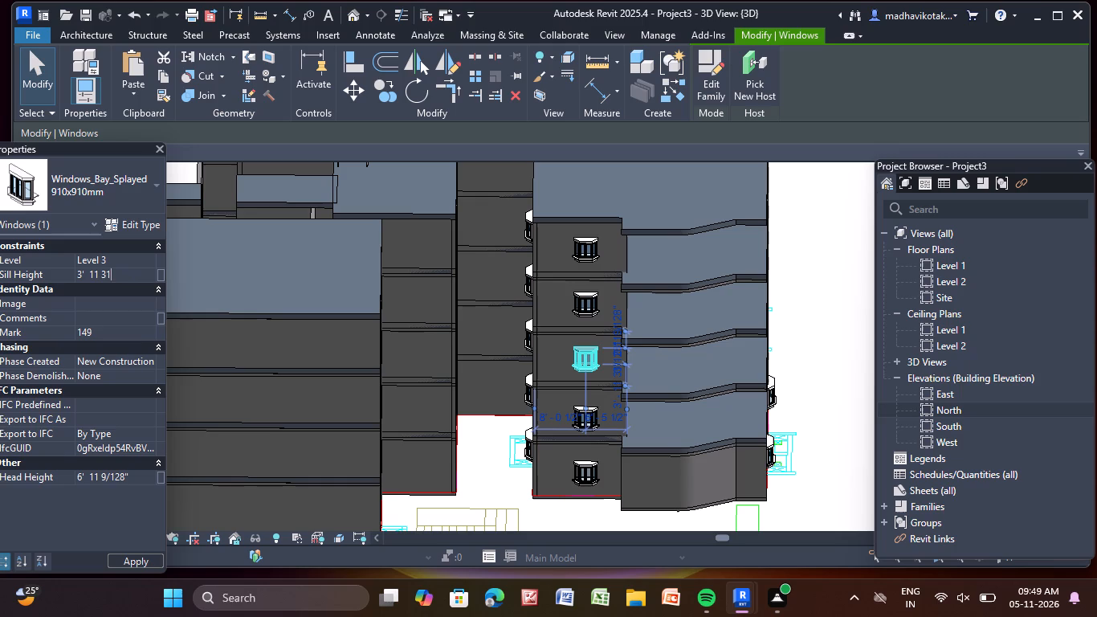
pyautogui.press('BackSpace')
pyautogui.press('BackSpace')
pyautogui.press('BackSpace')
pyautogui.press('BackSpace')
pyautogui.press('BackSpace')
pyautogui.press('Return')
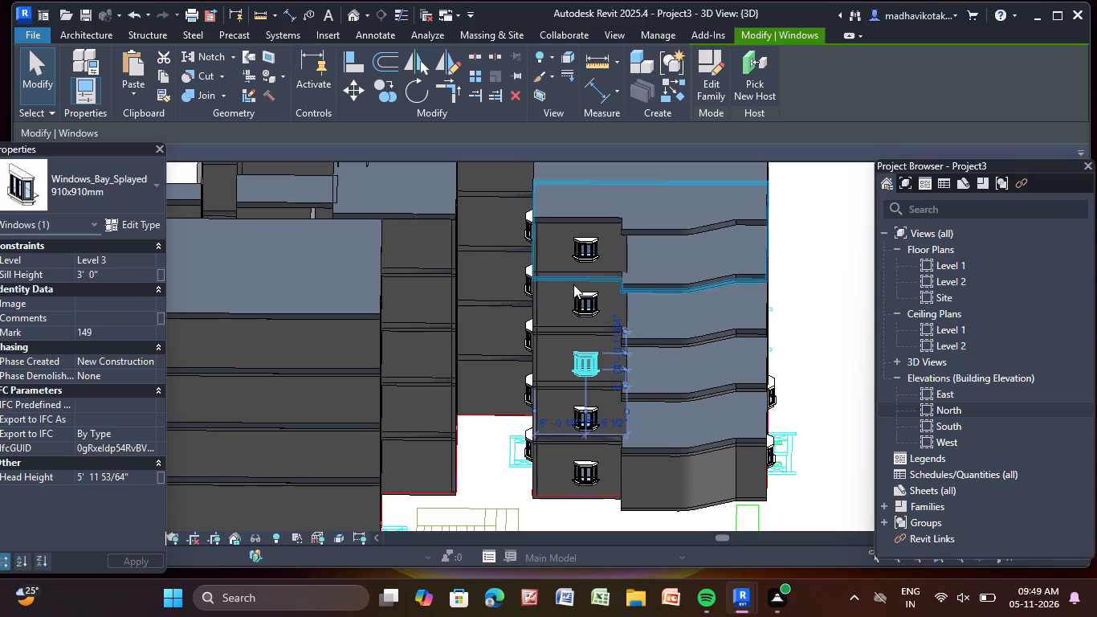
# Set the sill height of the Level 4 splayed bay window in the same column to 3' 0".
pyautogui.click(590, 300)
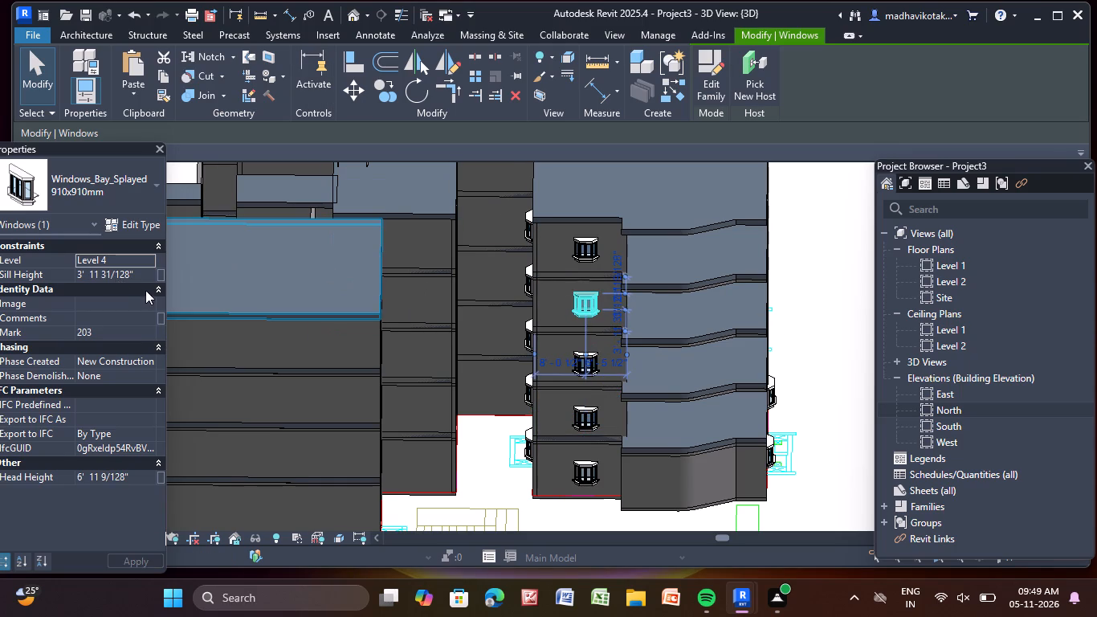
pyautogui.click(140, 272)
pyautogui.press('BackSpace')
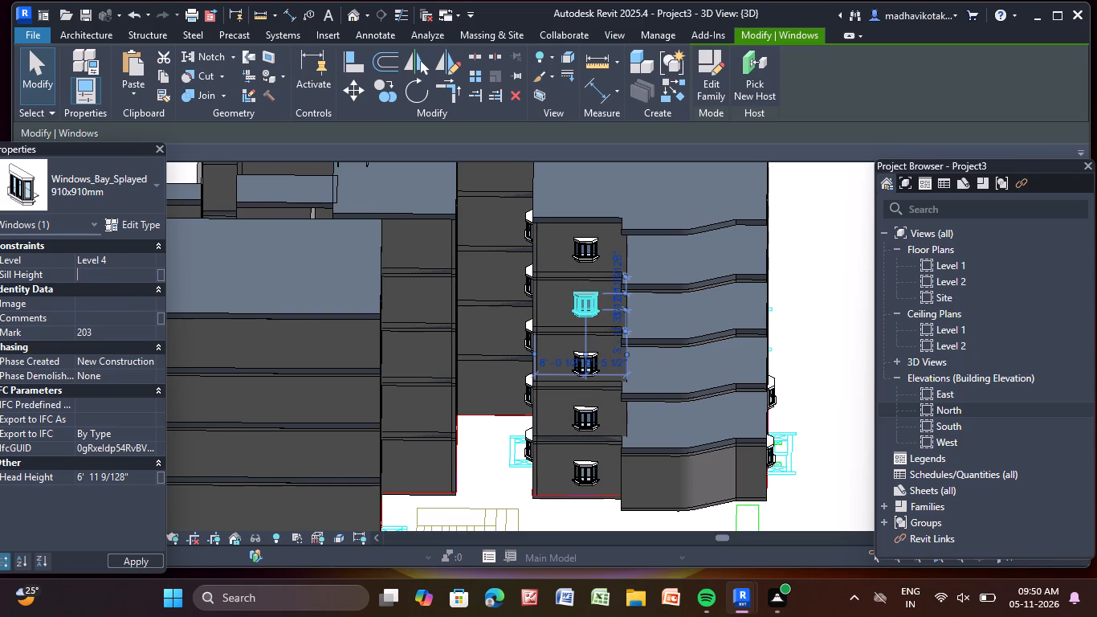
pyautogui.write("3'")
pyautogui.press('Return')
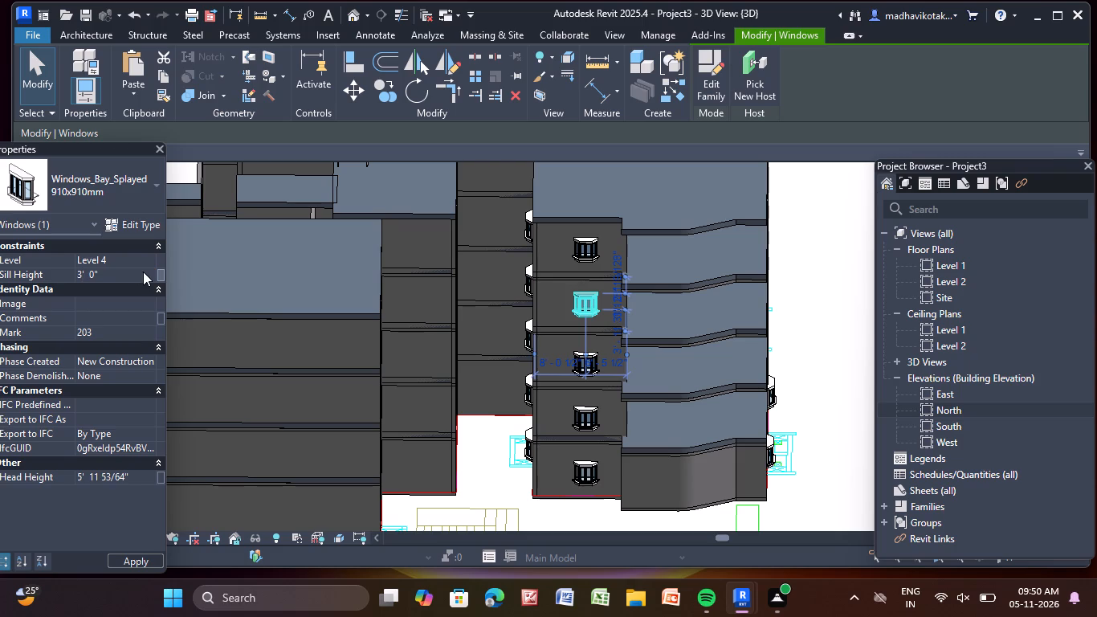
# Set the sill height of the Level 5 splayed bay window at the top of that column to 3' 0".
pyautogui.click(578, 231)
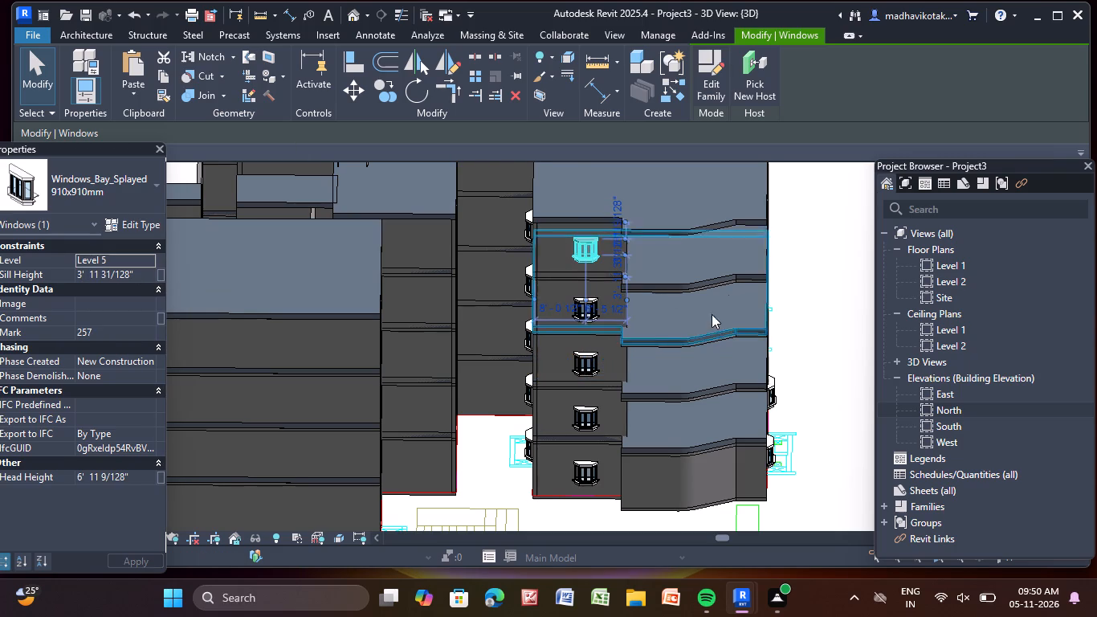
pyautogui.click(145, 280)
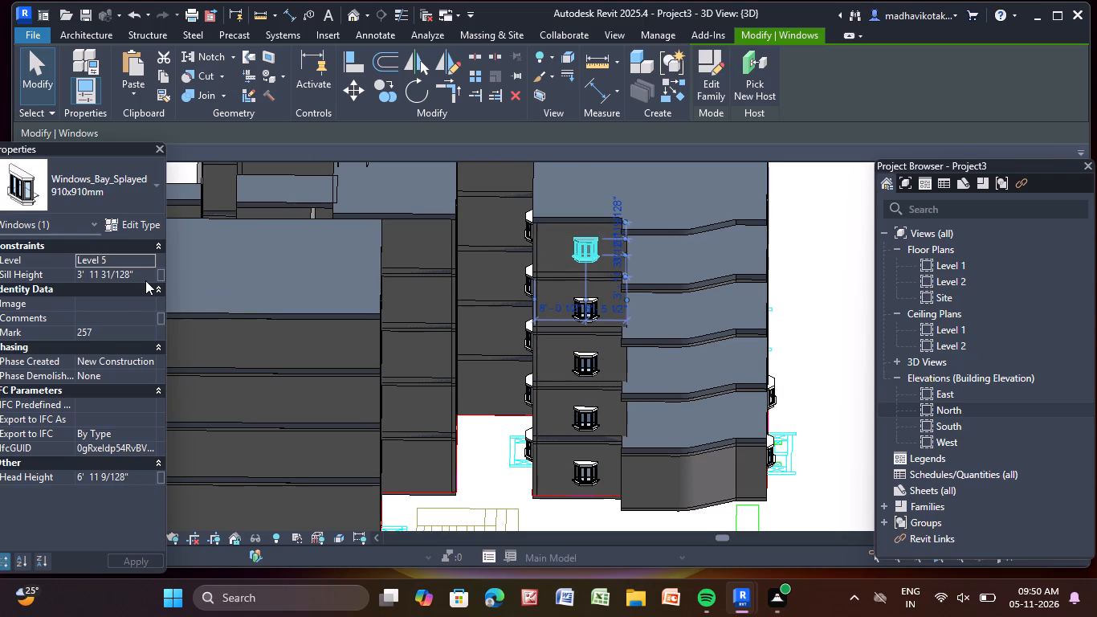
pyautogui.press('BackSpace')
pyautogui.write("3'")
pyautogui.press('Return')
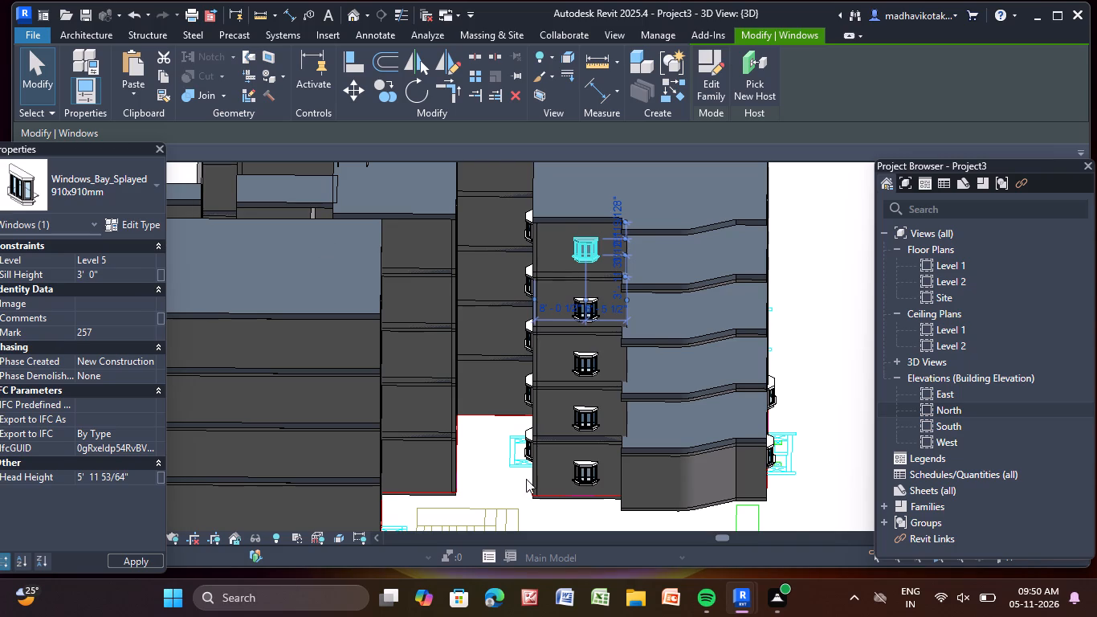
pyautogui.click(495, 493)
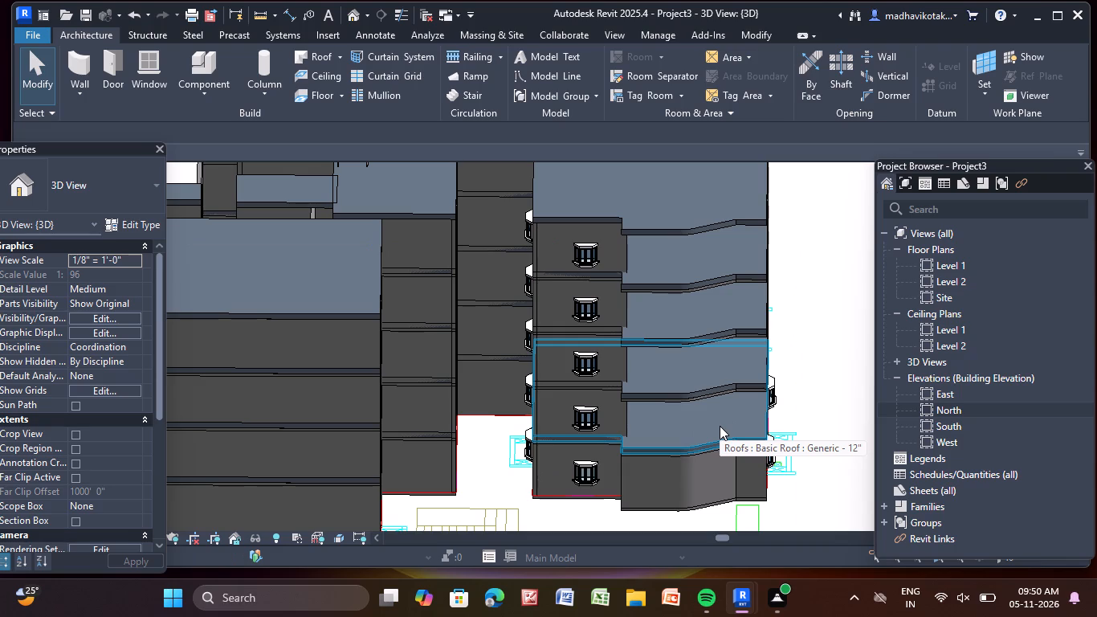
# Examine the end facades of the two projecting wings from several sides, comparing the ground floor with the floors above.
pyautogui.keyDown('shift'); pyautogui.moveTo(708, 419); pyautogui.dragTo(533, 386, button='middle'); pyautogui.keyUp('shift')
pyautogui.scroll(-8, 529, 386)
pyautogui.moveTo(558, 459); pyautogui.dragTo(491, 268, button='middle')
pyautogui.scroll(4, 422, 382)
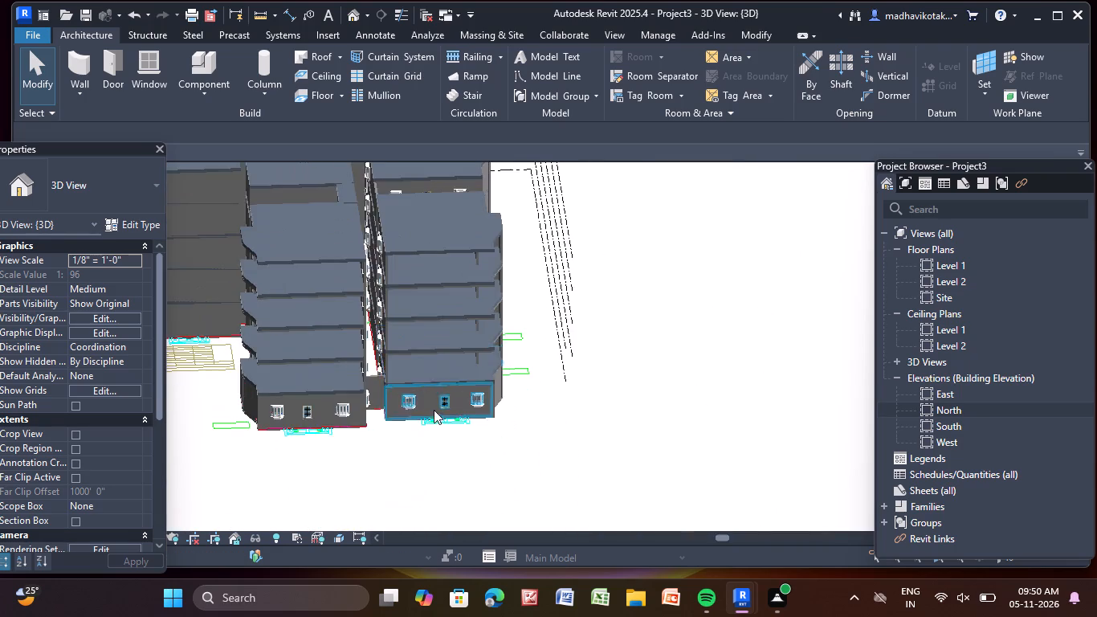
pyautogui.scroll(4, 434, 413)
pyautogui.keyDown('shift'); pyautogui.moveTo(602, 412); pyautogui.dragTo(597, 406, button='middle'); pyautogui.keyUp('shift')
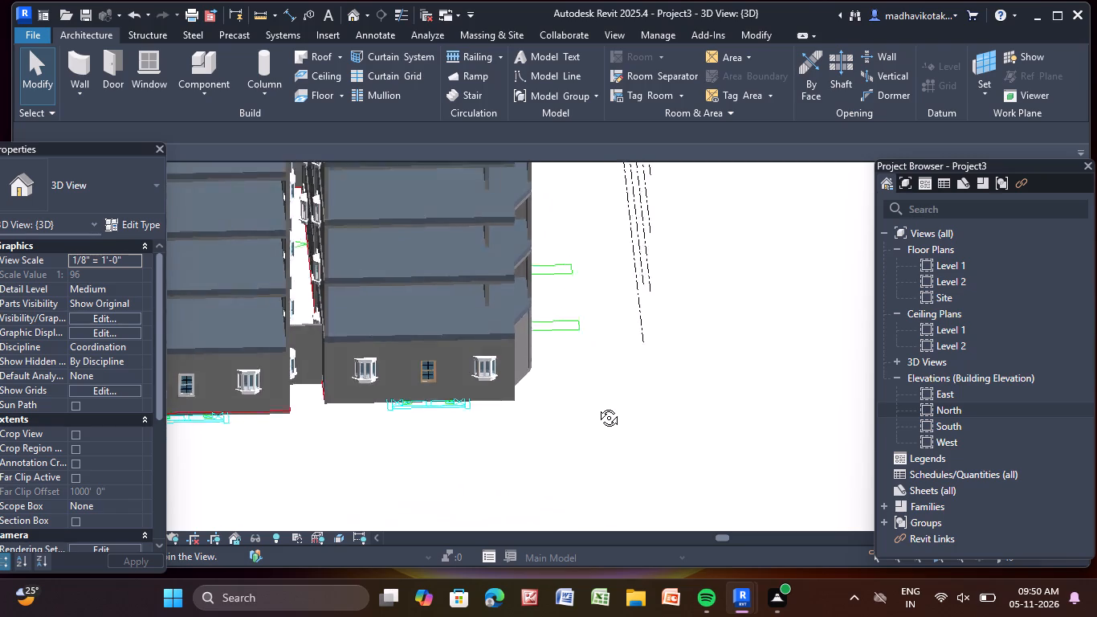
pyautogui.keyDown('shift'); pyautogui.moveTo(597, 406); pyautogui.dragTo(603, 429, button='middle'); pyautogui.keyUp('shift')
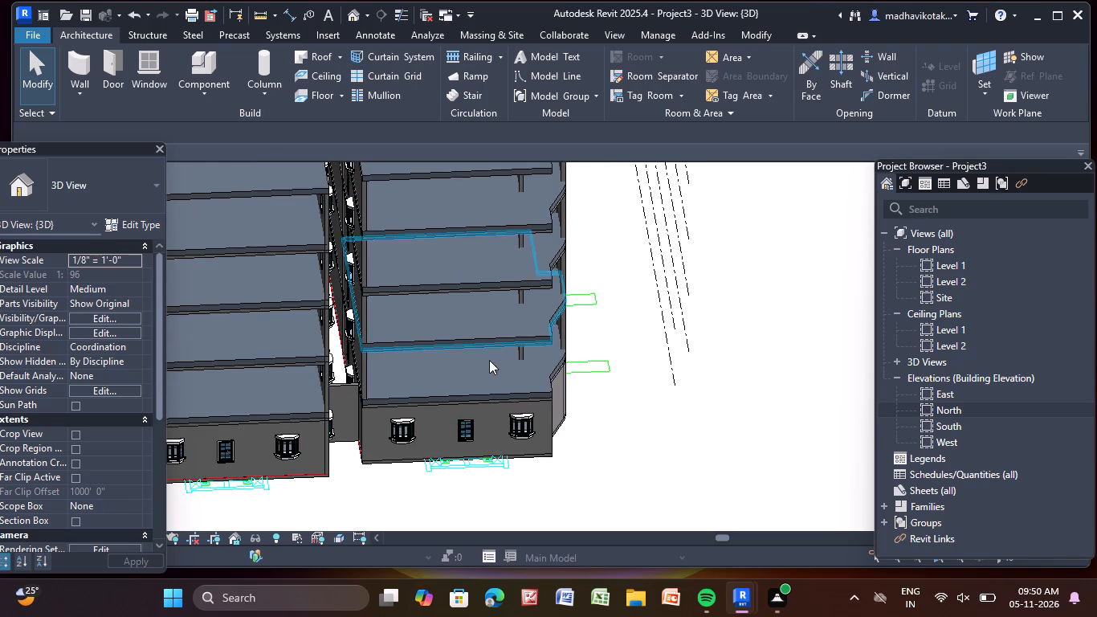
pyautogui.scroll(7, 489, 360)
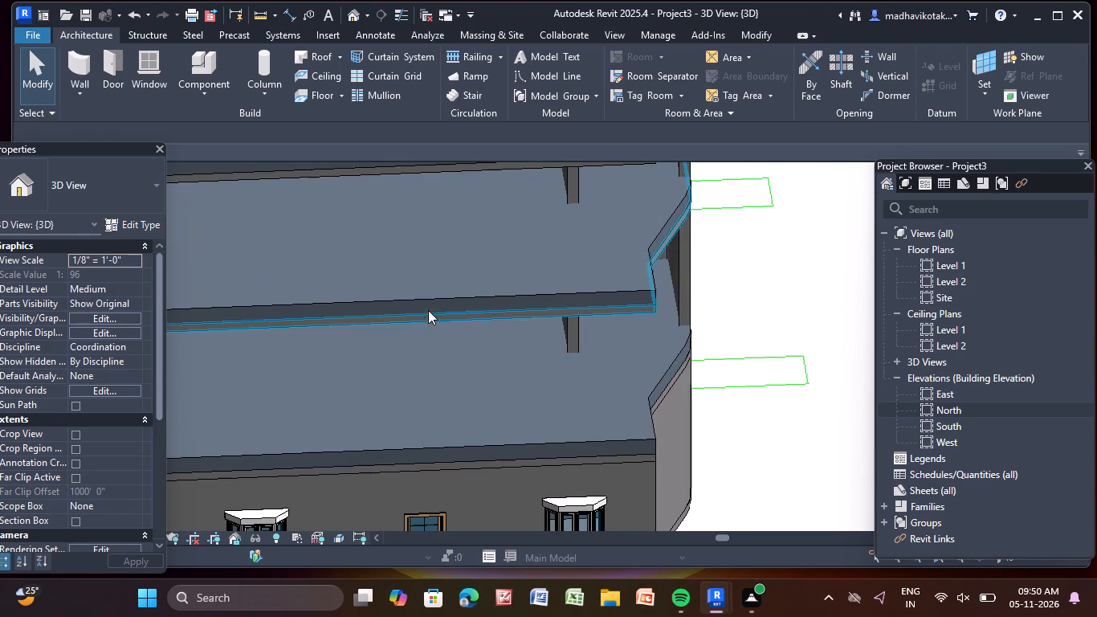
pyautogui.scroll(-4, 549, 356)
pyautogui.scroll(-1, 609, 422)
pyautogui.moveTo(601, 435); pyautogui.dragTo(553, 386, button='middle')
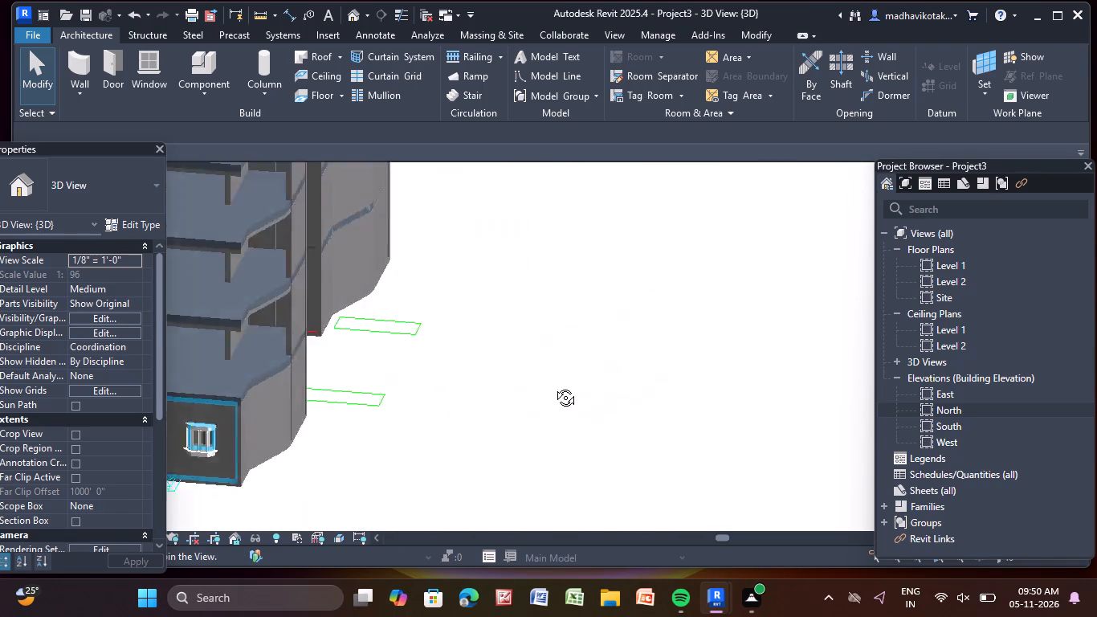
pyautogui.moveTo(553, 386); pyautogui.dragTo(597, 389, button='middle')
pyautogui.scroll(-7, 597, 387)
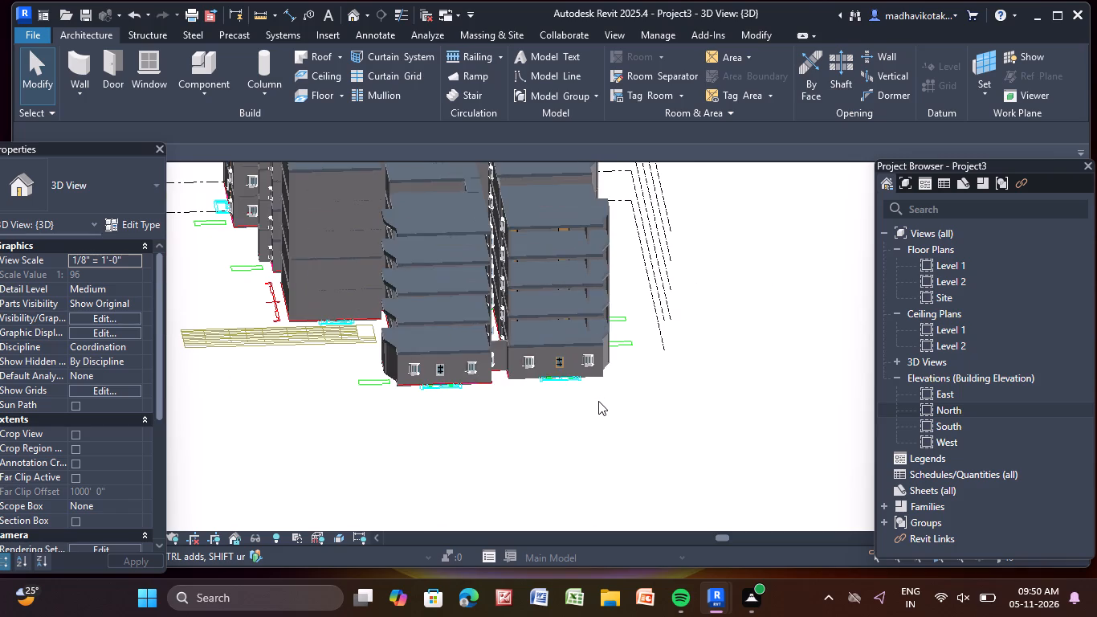
pyautogui.scroll(-5, 573, 426)
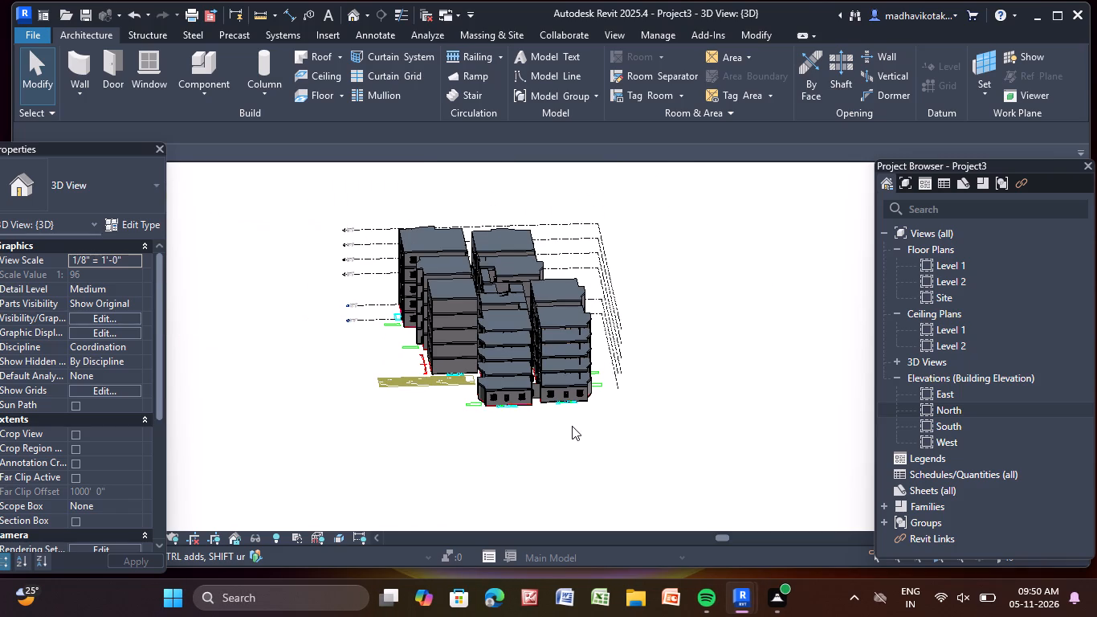
pyautogui.keyDown('shift'); pyautogui.moveTo(572, 426); pyautogui.dragTo(436, 384, button='middle'); pyautogui.keyUp('shift')
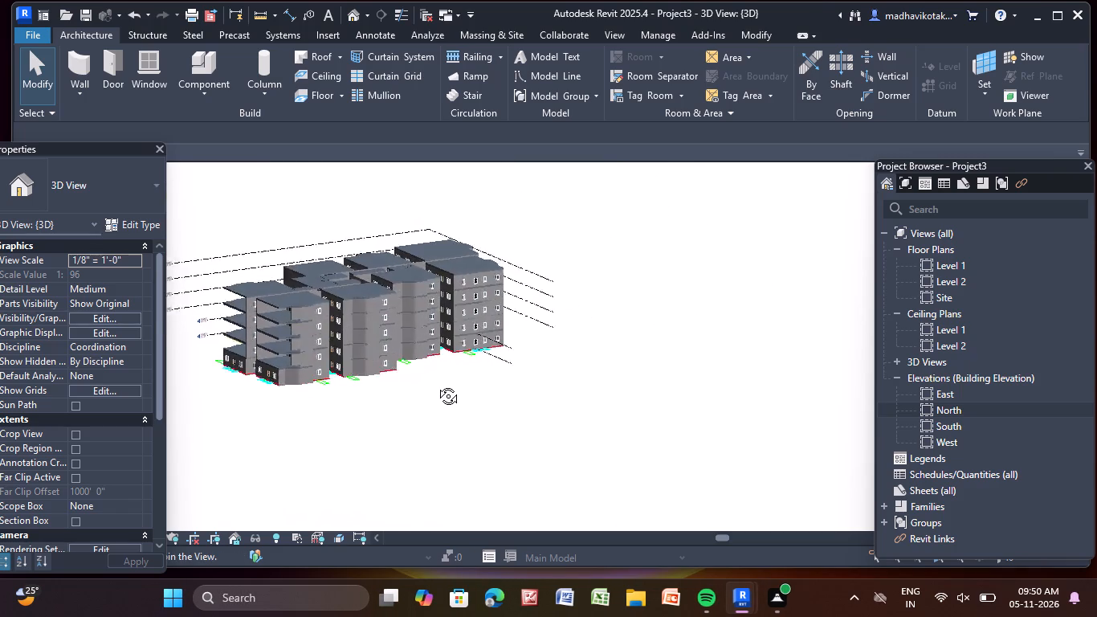
pyautogui.keyDown('shift'); pyautogui.moveTo(436, 384); pyautogui.dragTo(593, 319, button='middle'); pyautogui.keyUp('shift')
pyautogui.moveTo(572, 375); pyautogui.dragTo(548, 425, button='middle')
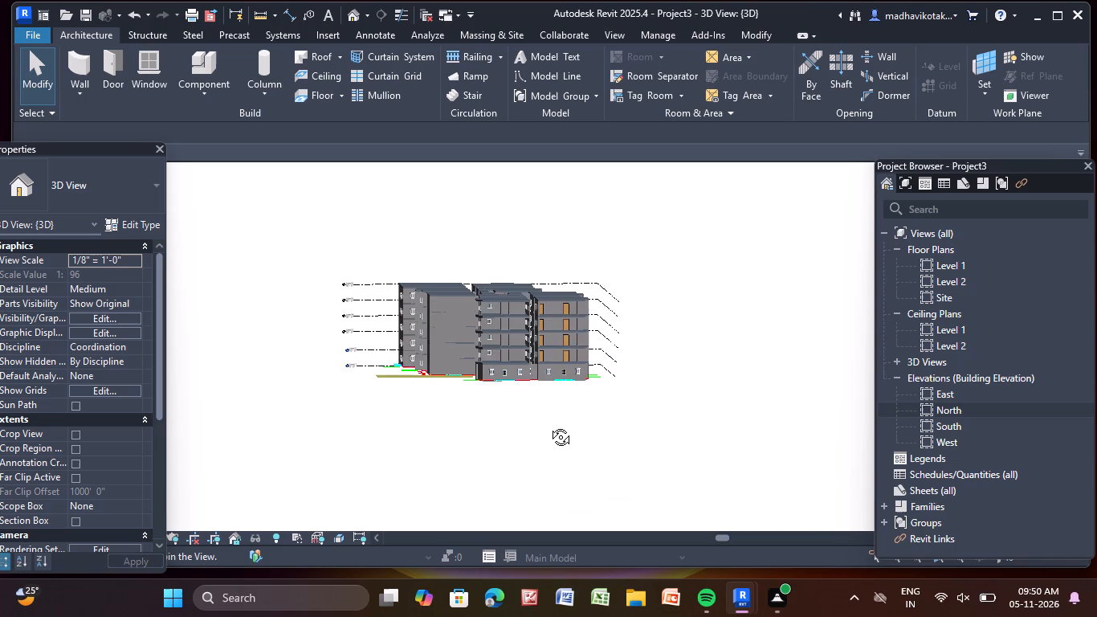
pyautogui.moveTo(548, 425); pyautogui.dragTo(545, 425, button='middle')
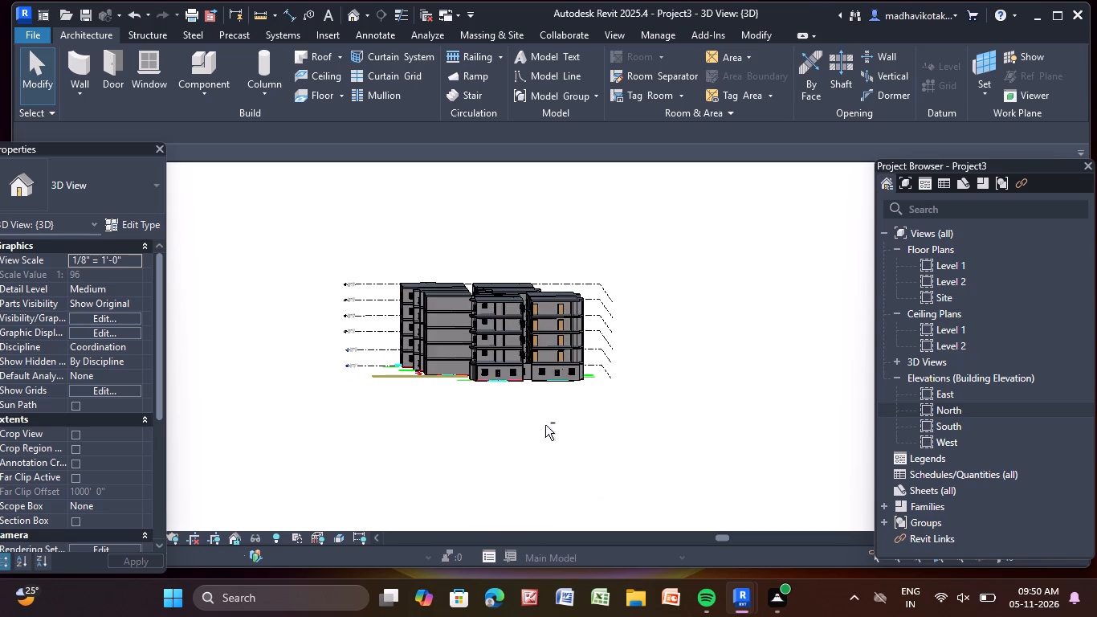
# Copy the Level 1 end wall with its three windows on the wing beside the central block and paste it aligned to Levels 2 through 5.
pyautogui.scroll(1, 542, 423)
pyautogui.moveTo(542, 423); pyautogui.dragTo(567, 517, button='middle')
pyautogui.scroll(9, 508, 486)
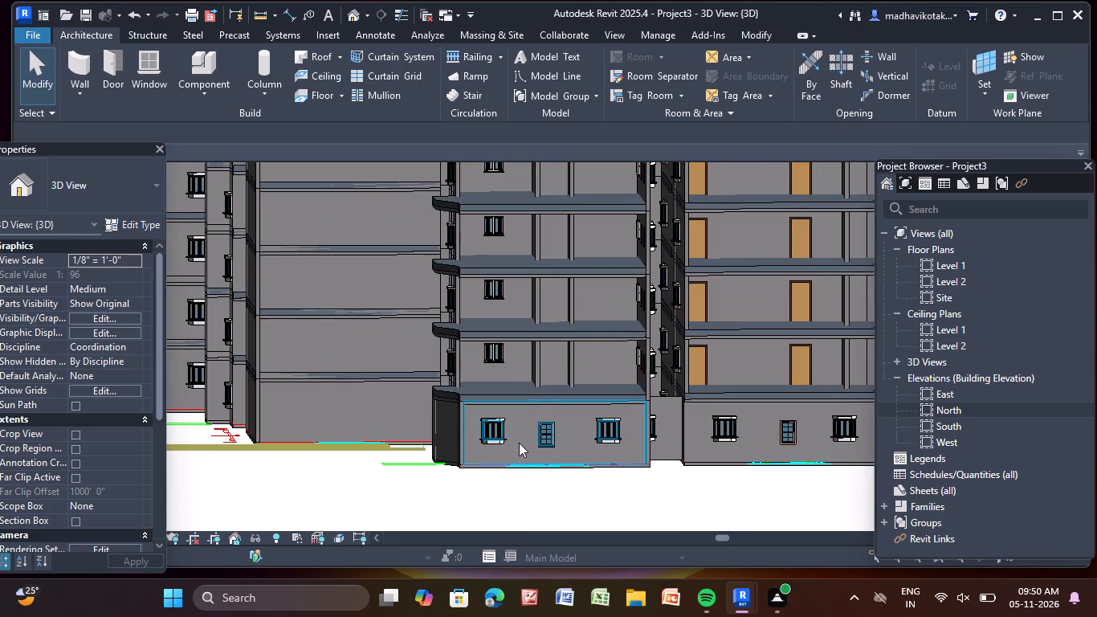
pyautogui.click(519, 443)
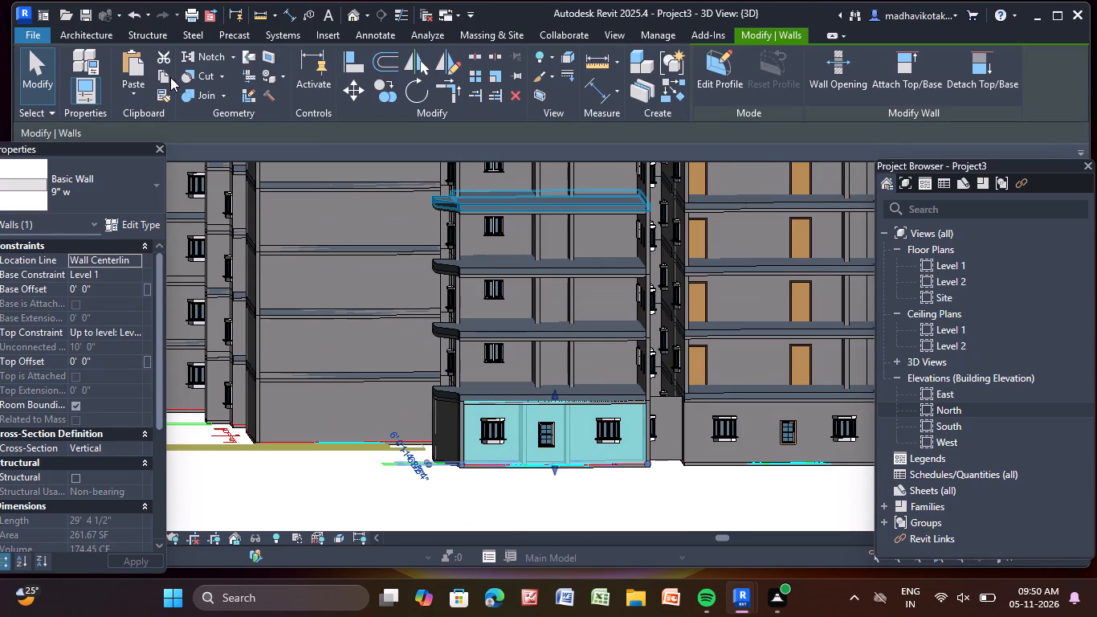
pyautogui.click(170, 77)
pyautogui.click(165, 75)
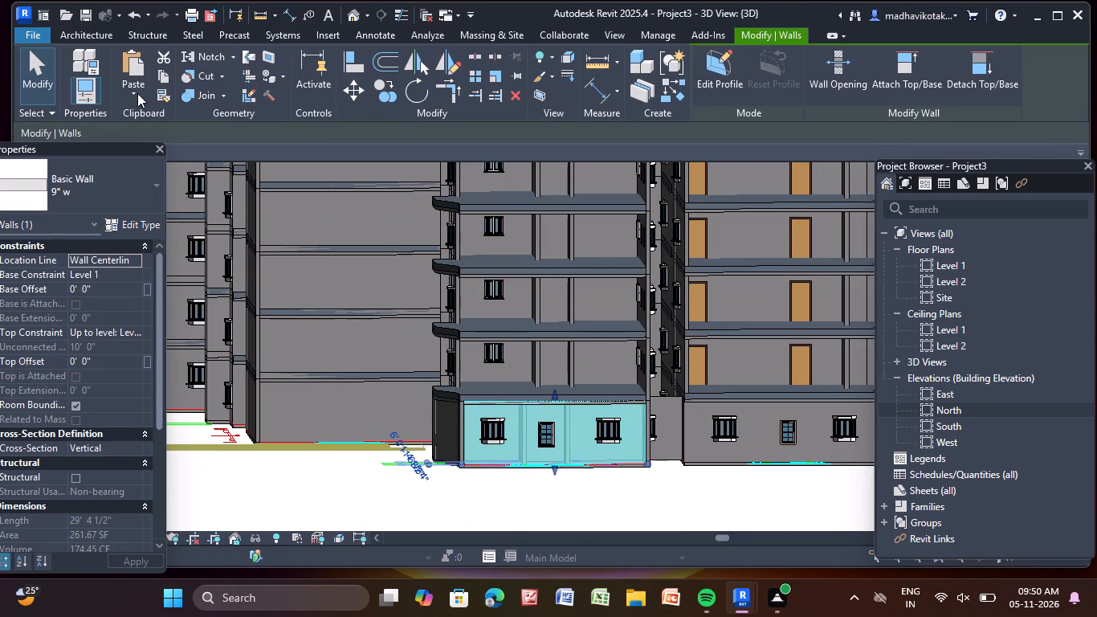
pyautogui.click(133, 93)
pyautogui.click(174, 152)
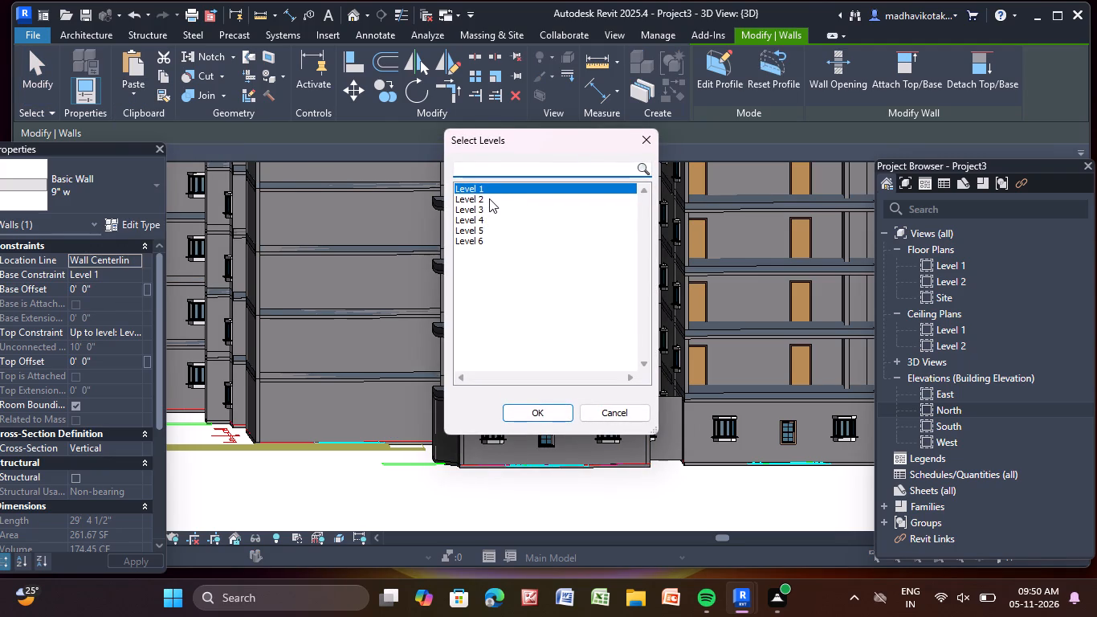
pyautogui.moveTo(490, 198); pyautogui.dragTo(493, 227)
pyautogui.click(552, 415)
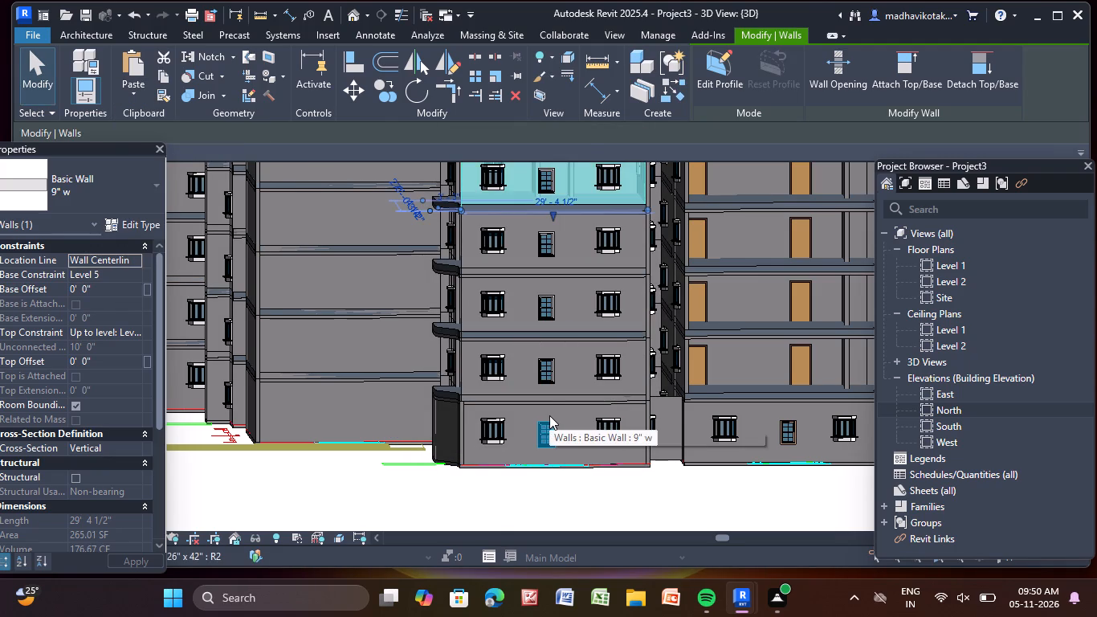
pyautogui.press('Escape')
# Copy the Level 1 end wall with its three windows on the adjacent outer wing and paste it aligned to Levels 2 through 5.
pyautogui.scroll(-3, 549, 415)
pyautogui.moveTo(558, 436); pyautogui.dragTo(428, 448, button='middle')
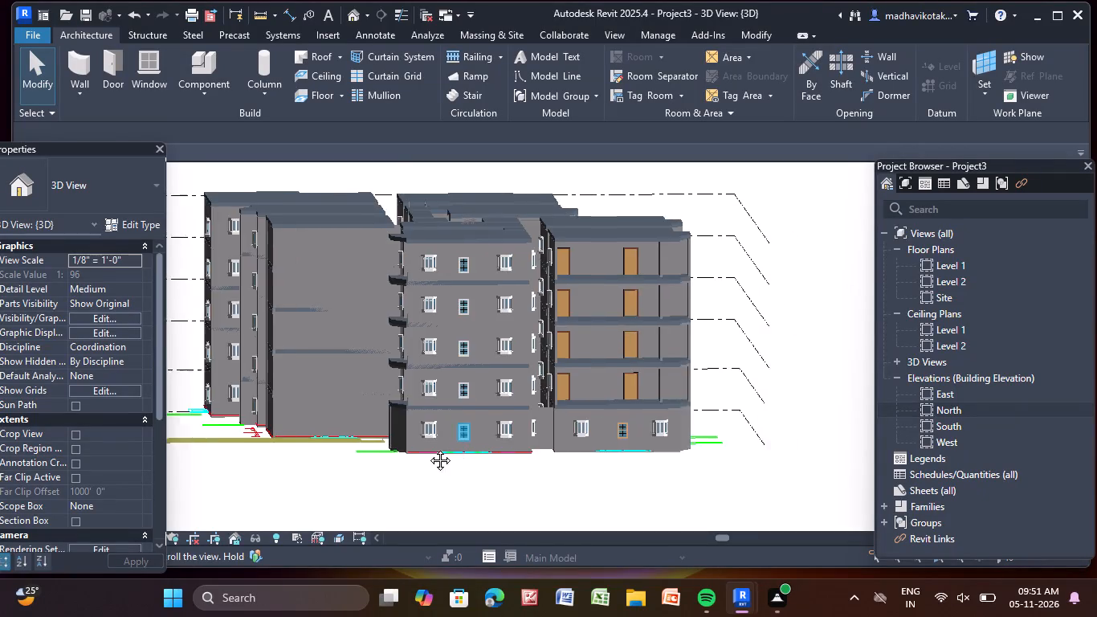
pyautogui.moveTo(428, 448); pyautogui.dragTo(394, 452, button='middle')
pyautogui.scroll(8, 589, 460)
pyautogui.click(418, 428)
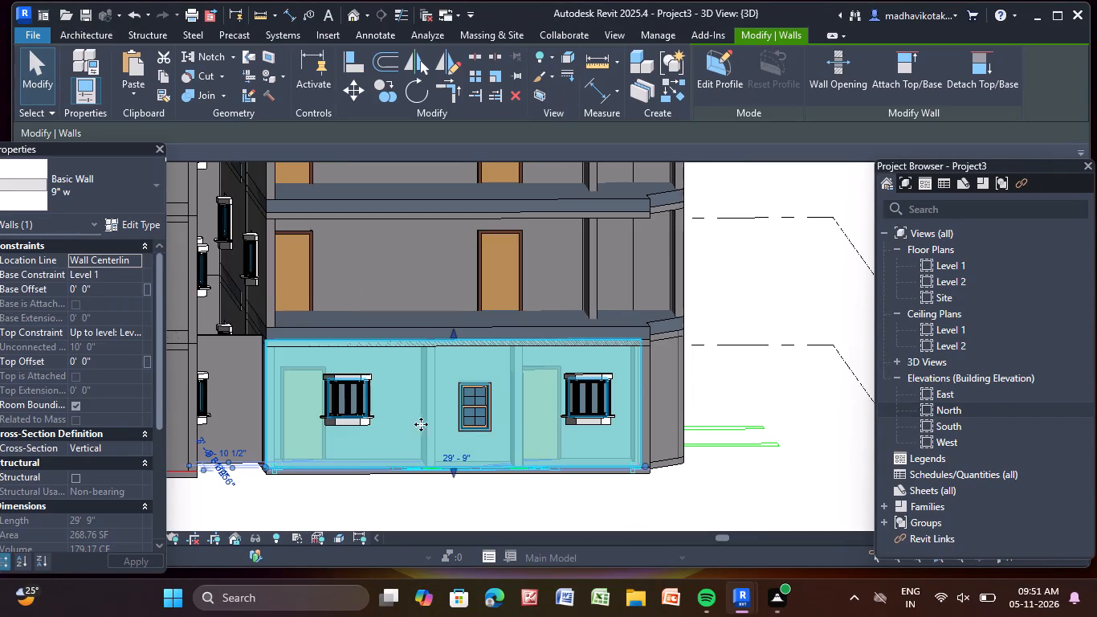
pyautogui.click(160, 72)
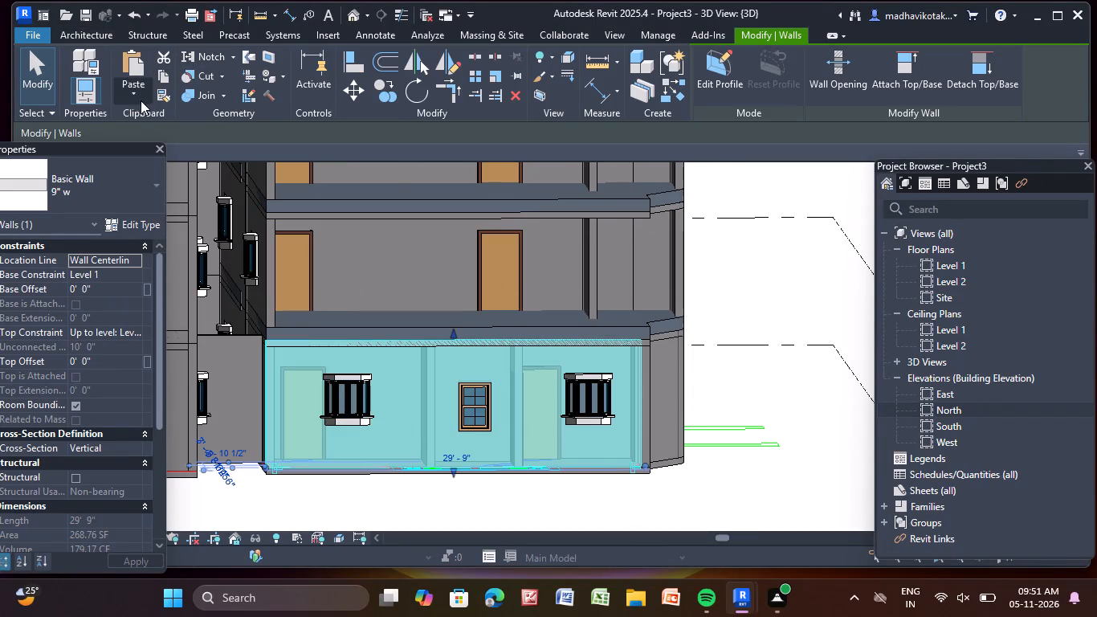
pyautogui.click(135, 96)
pyautogui.click(210, 149)
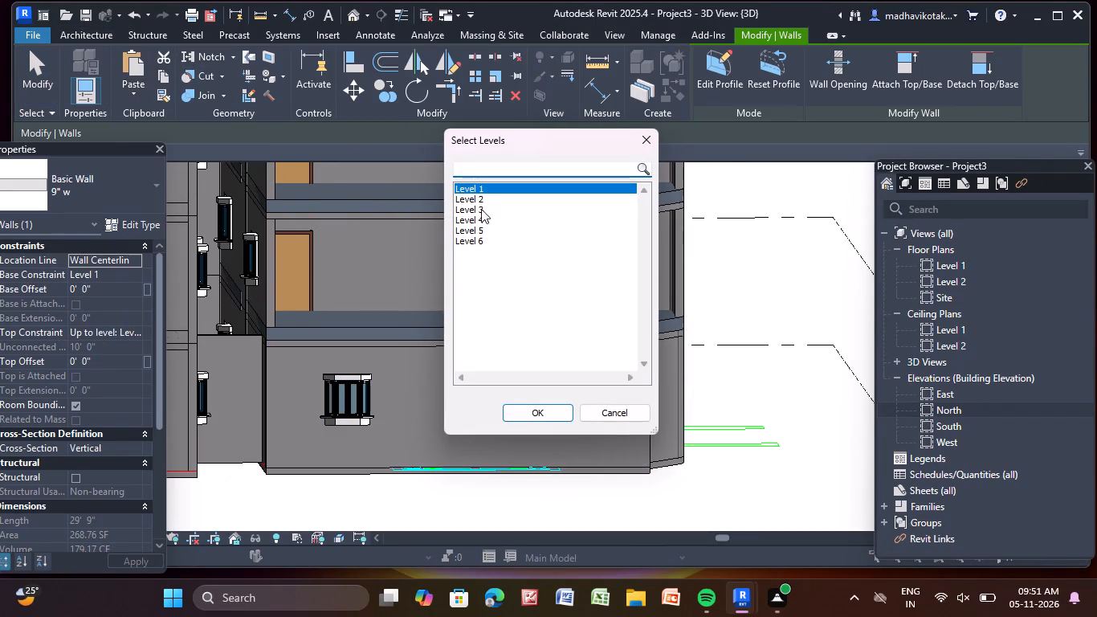
pyautogui.moveTo(495, 199); pyautogui.dragTo(500, 227)
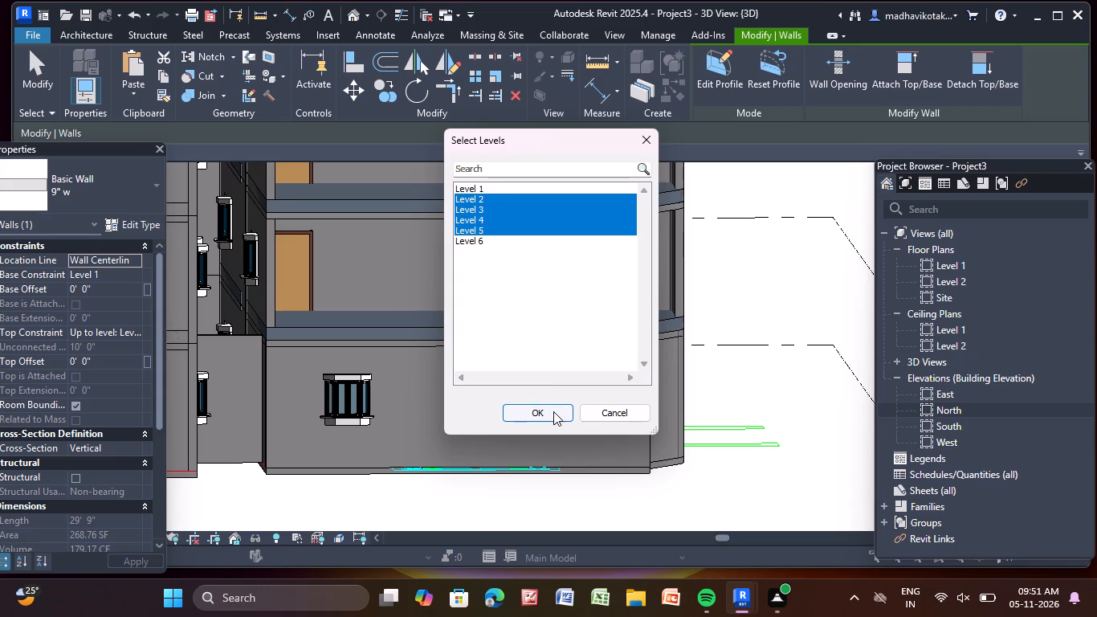
pyautogui.click(553, 413)
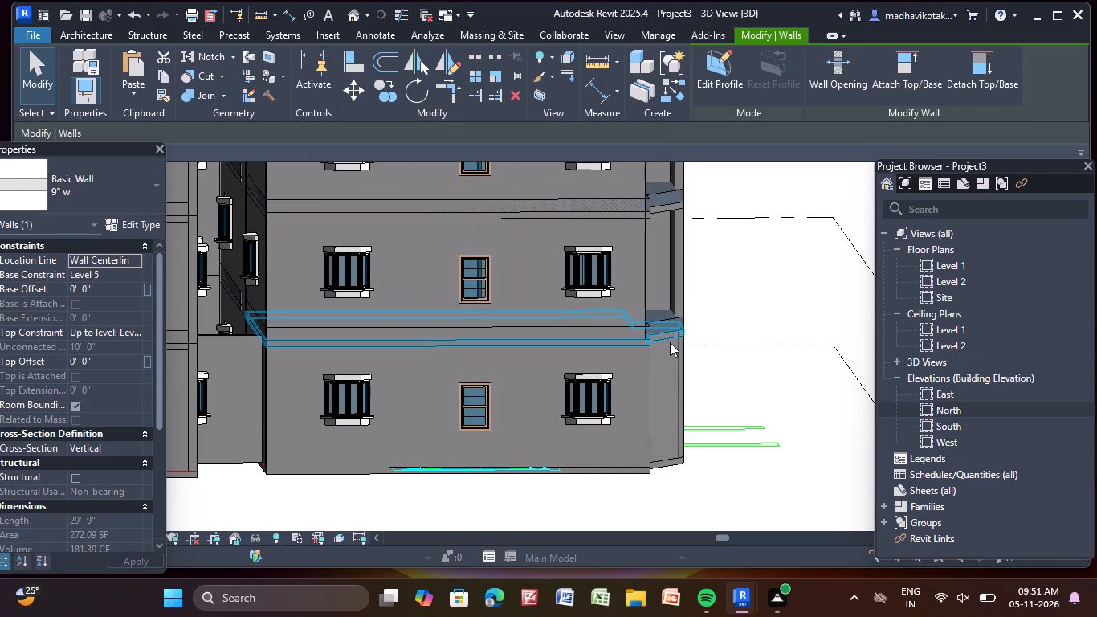
pyautogui.press('Escape')
# Copy the short windowless Level 1 wall around the corner of the outer wing and paste it aligned to Levels 2 through 5.
pyautogui.moveTo(720, 354); pyautogui.dragTo(675, 373, button='middle')
pyautogui.scroll(-5, 650, 347)
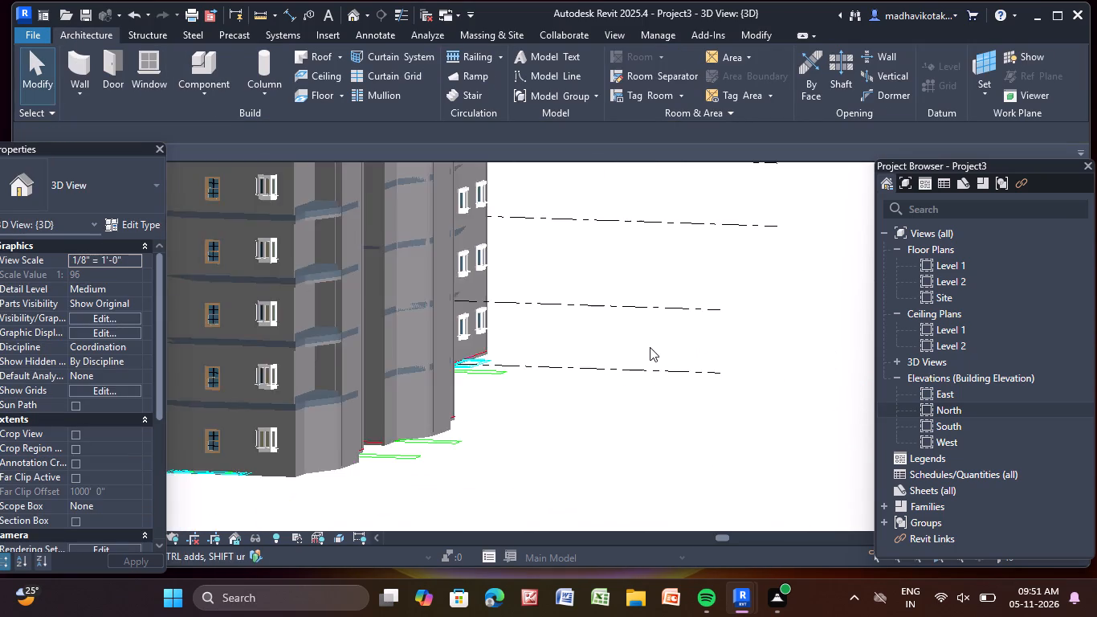
pyautogui.moveTo(650, 347); pyautogui.dragTo(724, 303, button='middle')
pyautogui.scroll(1, 689, 320)
pyautogui.scroll(4, 349, 383)
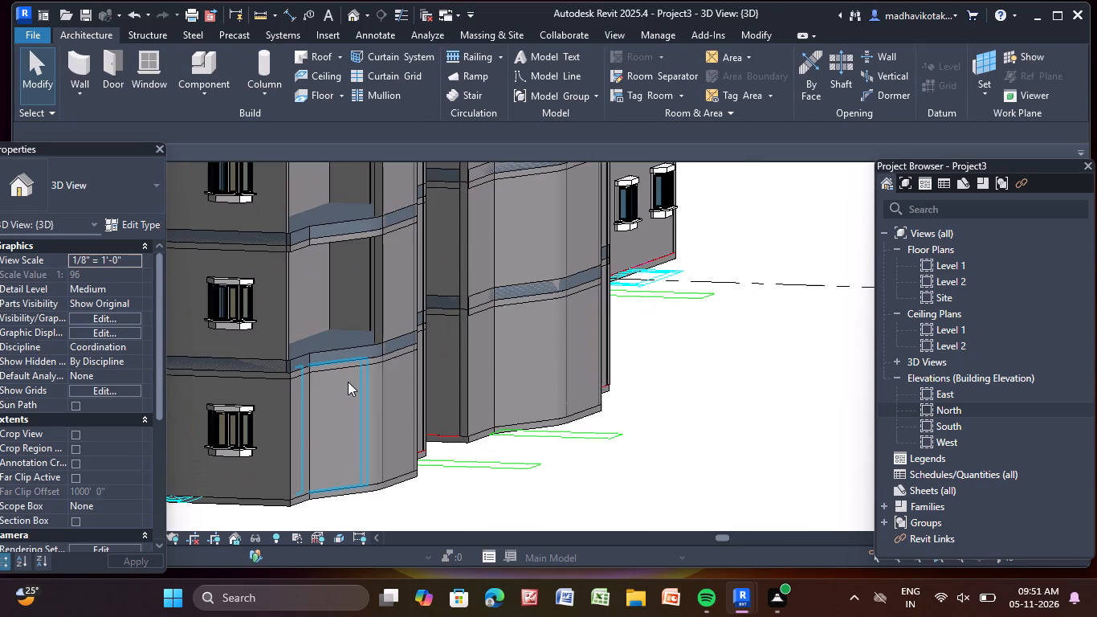
pyautogui.click(348, 382)
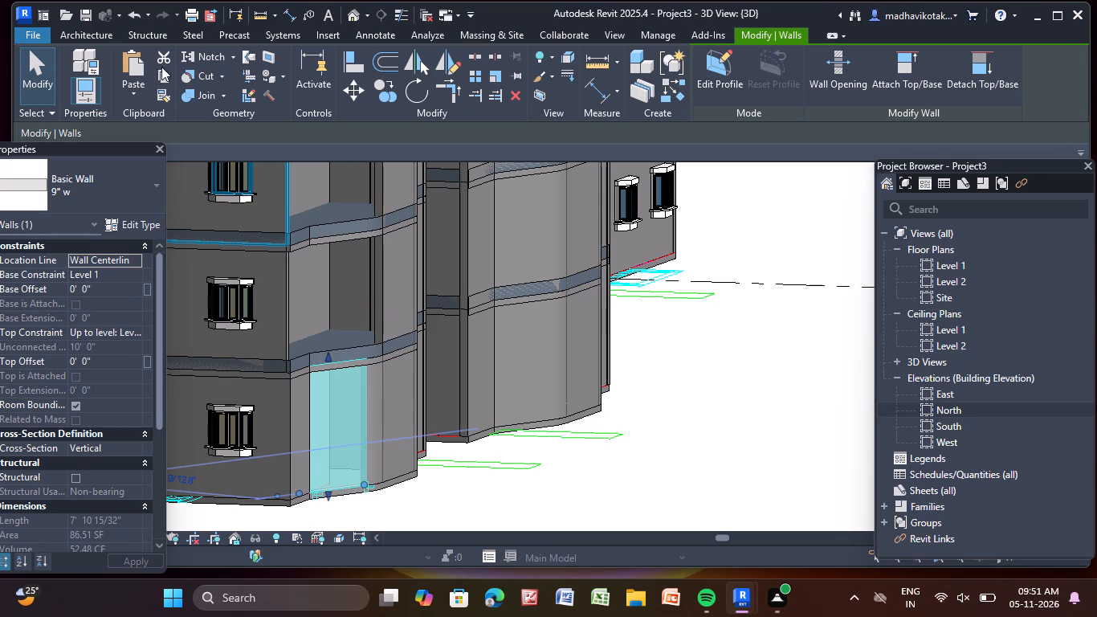
pyautogui.click(165, 73)
pyautogui.click(134, 97)
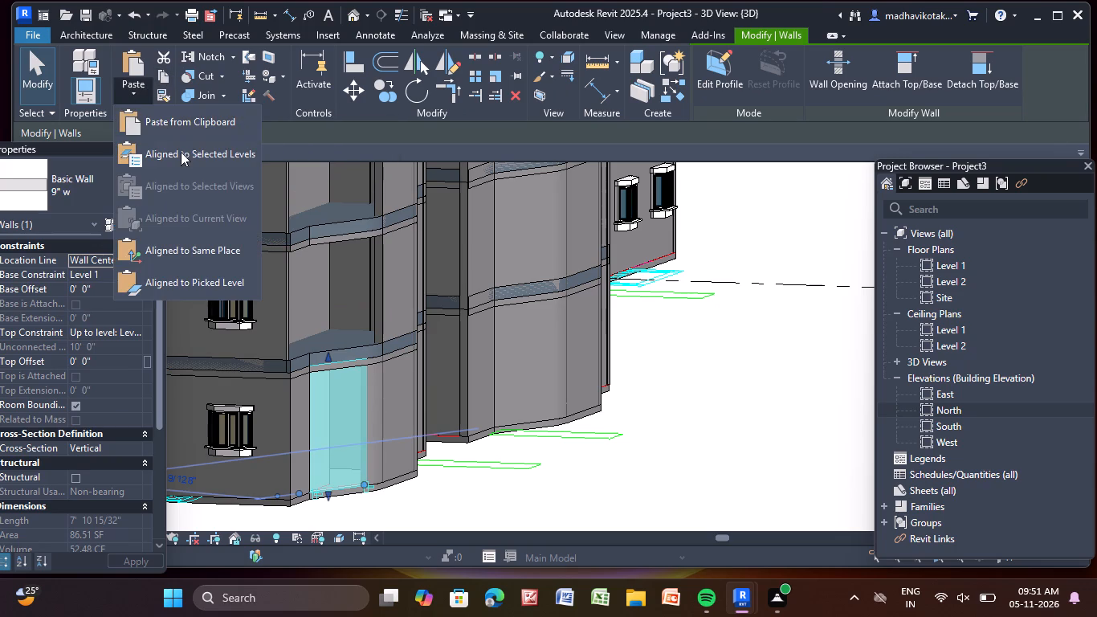
pyautogui.click(185, 160)
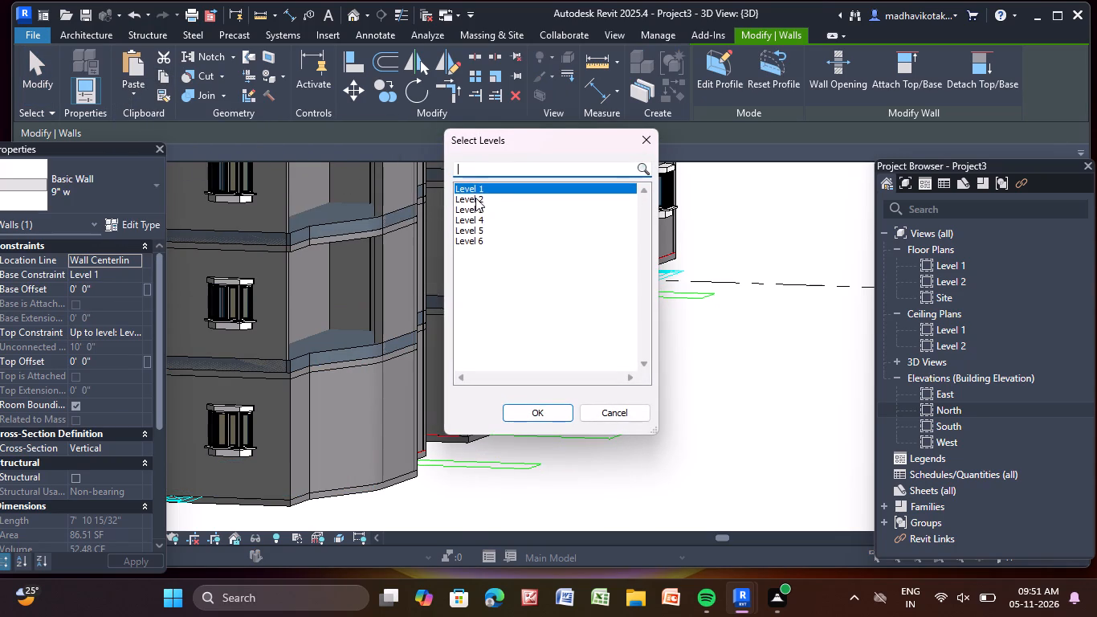
pyautogui.moveTo(475, 198); pyautogui.dragTo(484, 226)
pyautogui.moveTo(540, 414); pyautogui.dragTo(540, 396)
pyautogui.click(545, 415)
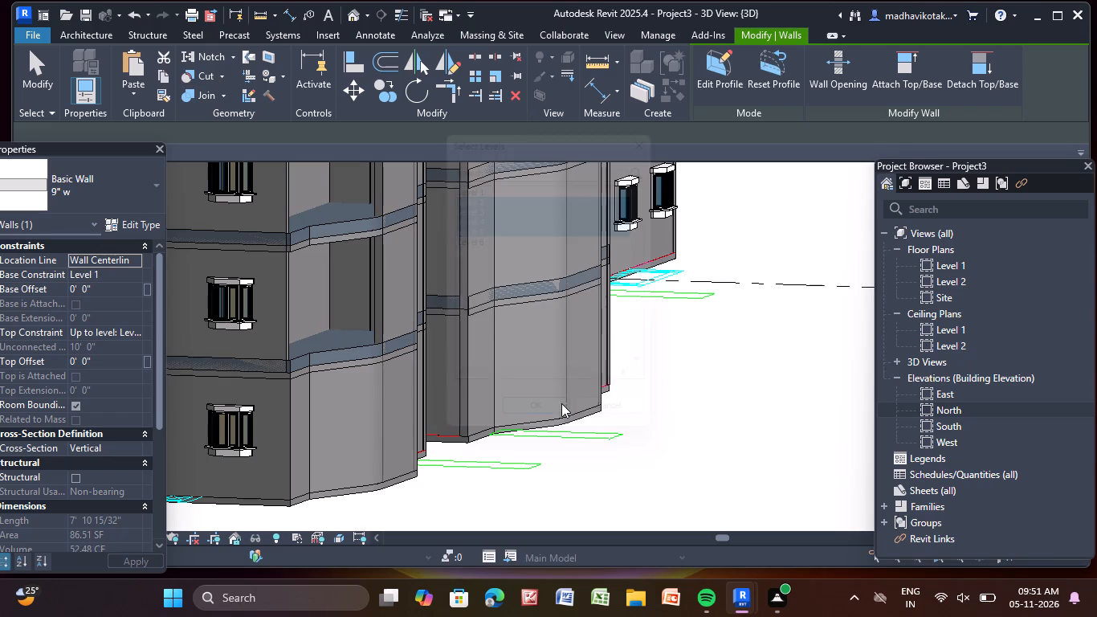
pyautogui.scroll(-5, 560, 402)
pyautogui.moveTo(550, 403); pyautogui.dragTo(508, 402, button='middle')
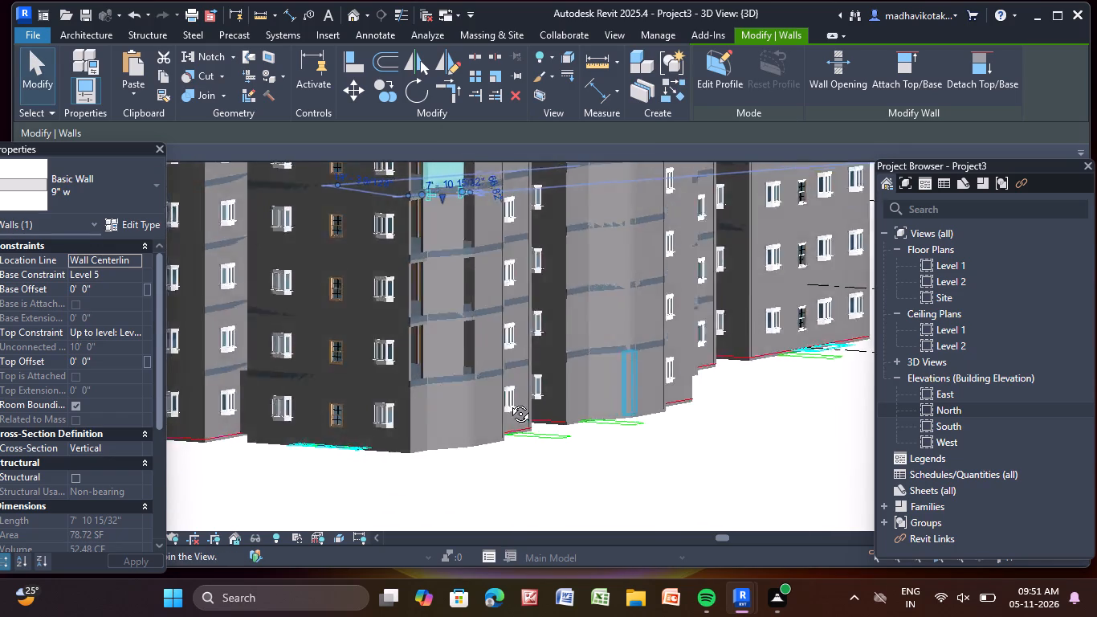
# Copy the short windowless Level 1 wall between the outer wing's dark windowed corner and its curved section, and paste it aligned to Levels 2 through 5.
pyautogui.moveTo(508, 402); pyautogui.dragTo(473, 397, button='middle')
pyautogui.scroll(9, 467, 389)
pyautogui.scroll(-4, 498, 407)
pyautogui.moveTo(497, 407); pyautogui.dragTo(491, 389, button='middle')
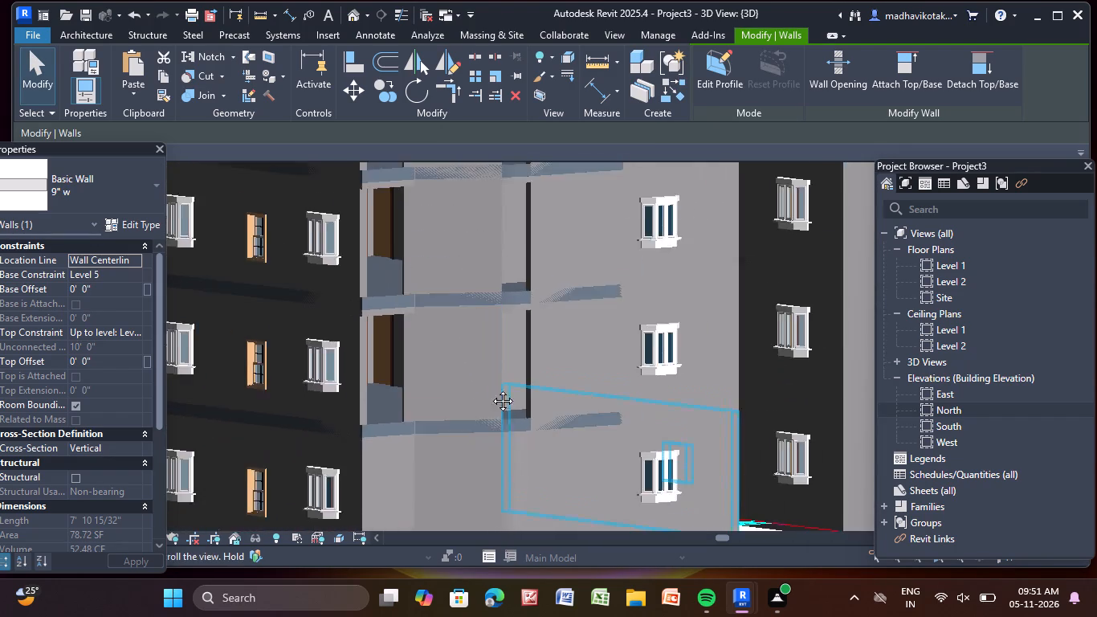
pyautogui.moveTo(491, 389); pyautogui.dragTo(473, 328, button='middle')
pyautogui.click(358, 402)
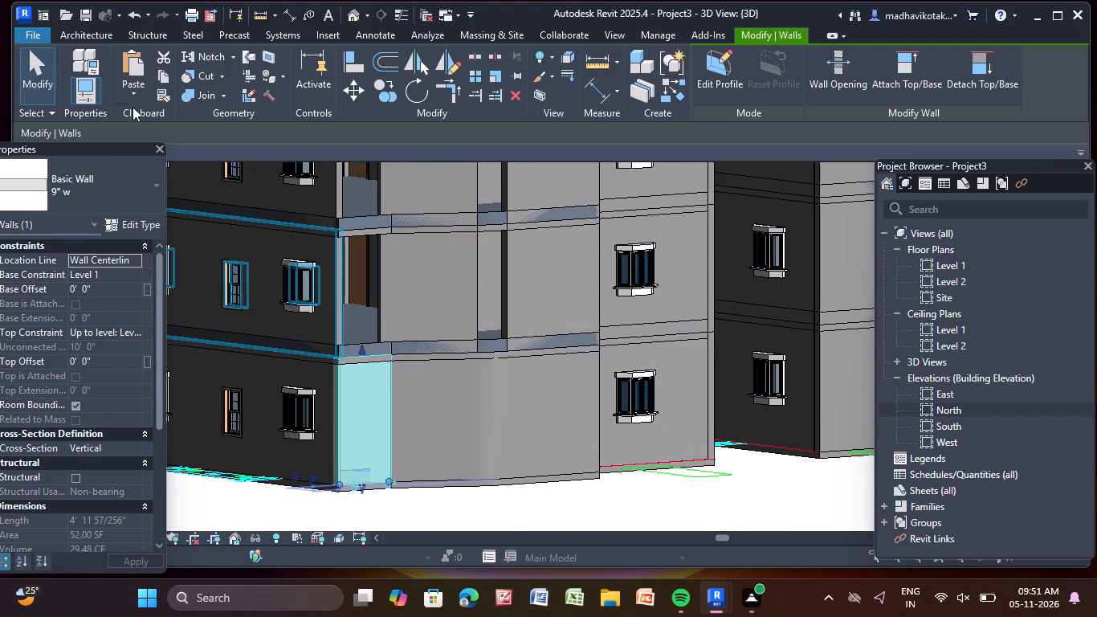
pyautogui.click(167, 74)
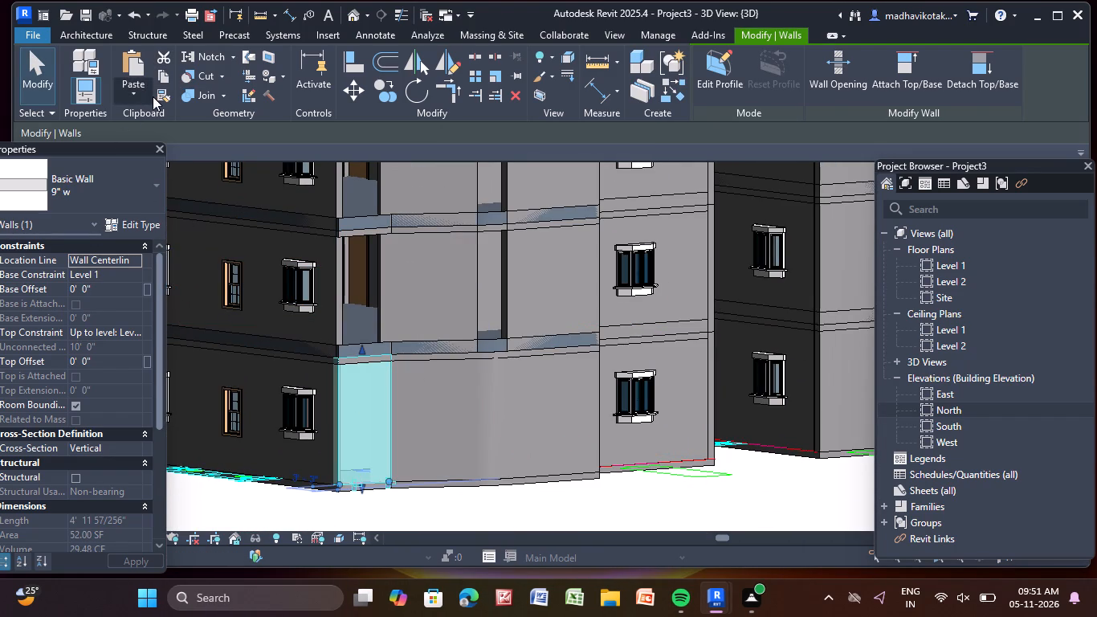
pyautogui.click(136, 97)
pyautogui.click(194, 156)
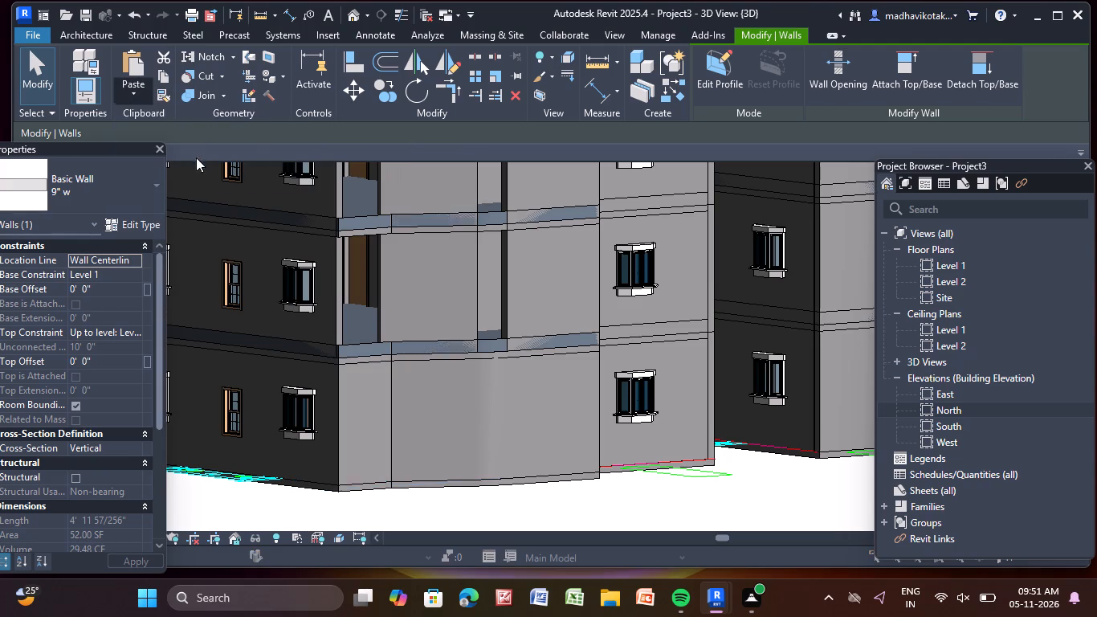
pyautogui.moveTo(499, 200); pyautogui.dragTo(495, 225)
pyautogui.click(512, 415)
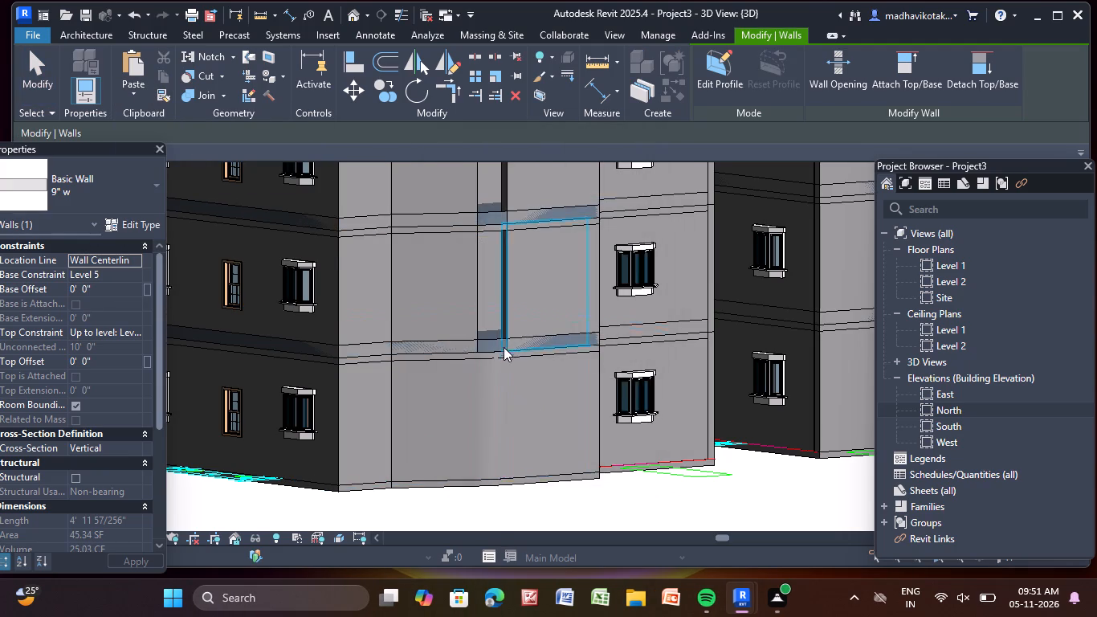
# Copy the narrow curved Level 1 wall segment on the same facade and paste it aligned to Levels 2 through 5.
pyautogui.scroll(-2, 506, 345)
pyautogui.click(496, 385)
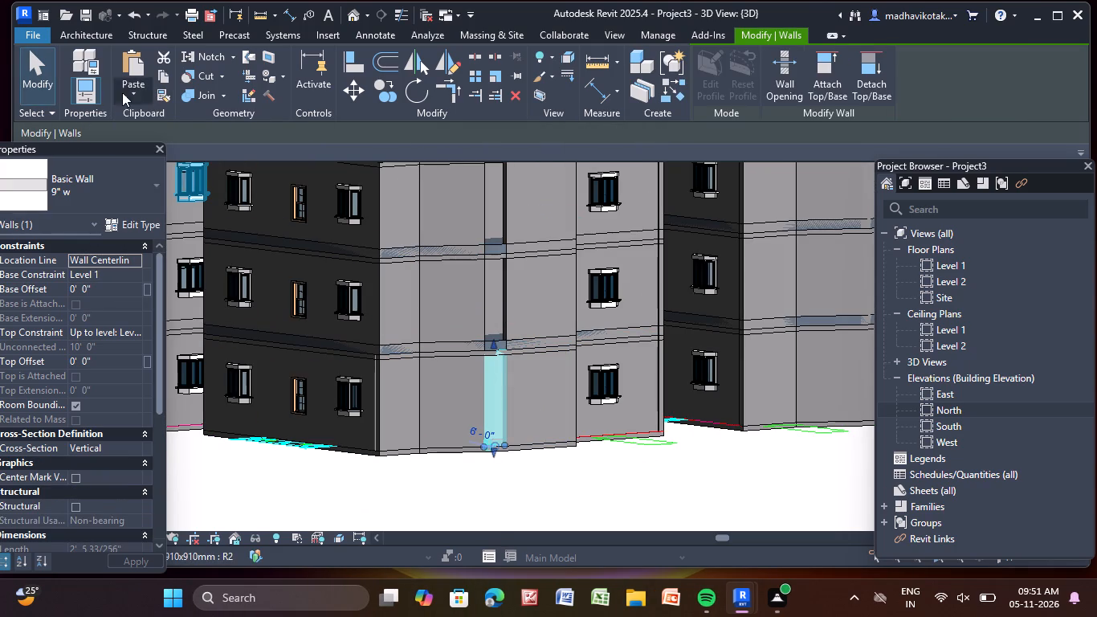
pyautogui.click(163, 73)
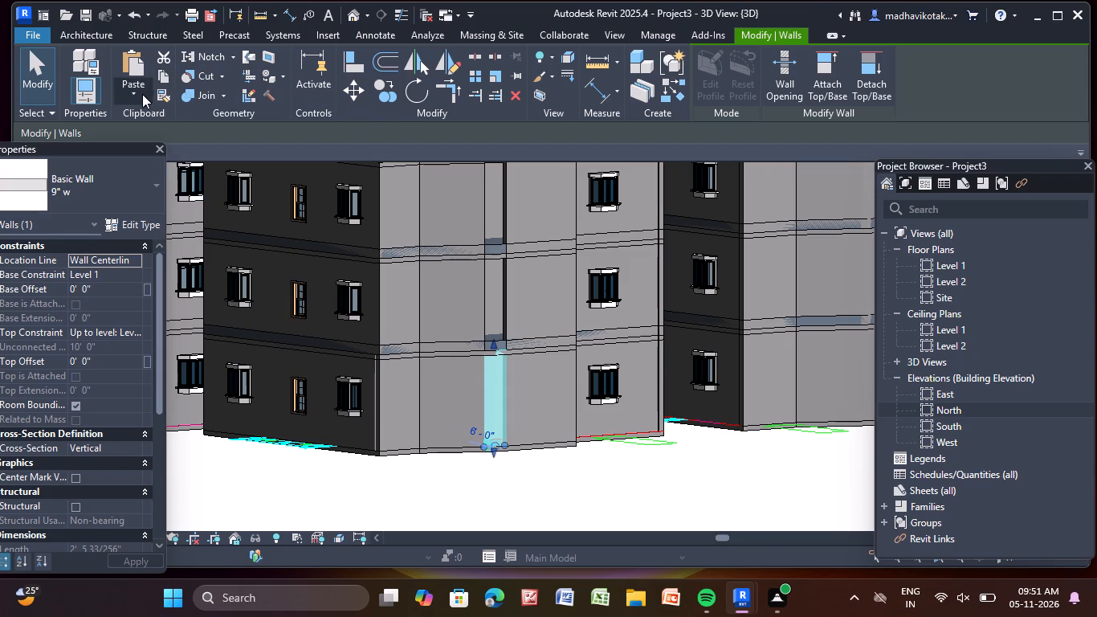
pyautogui.click(133, 93)
pyautogui.click(189, 158)
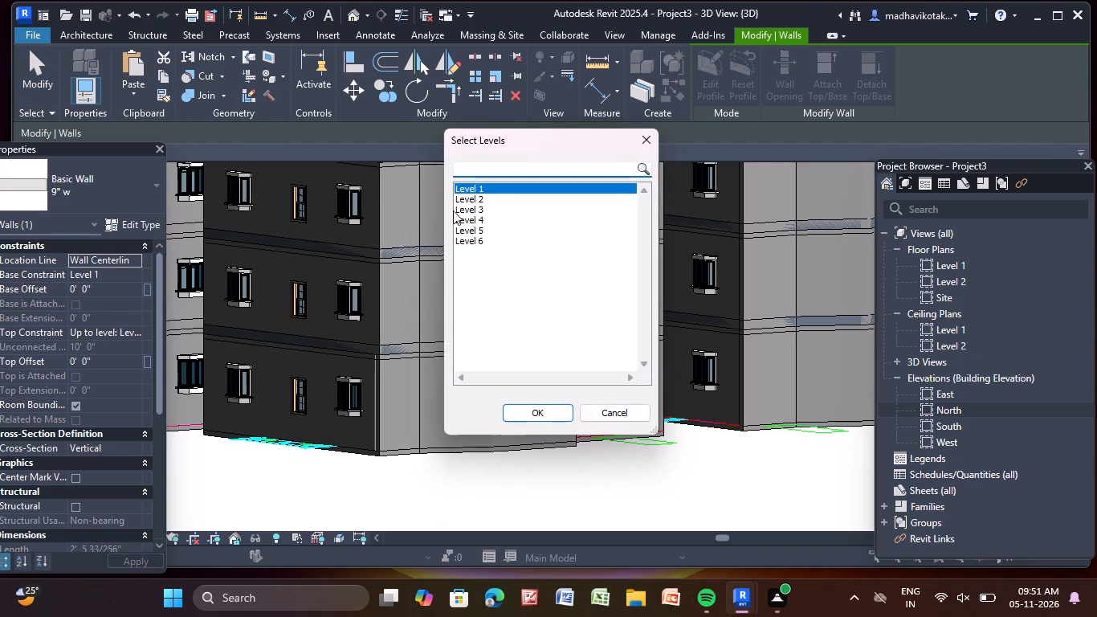
pyautogui.moveTo(476, 197); pyautogui.dragTo(484, 227)
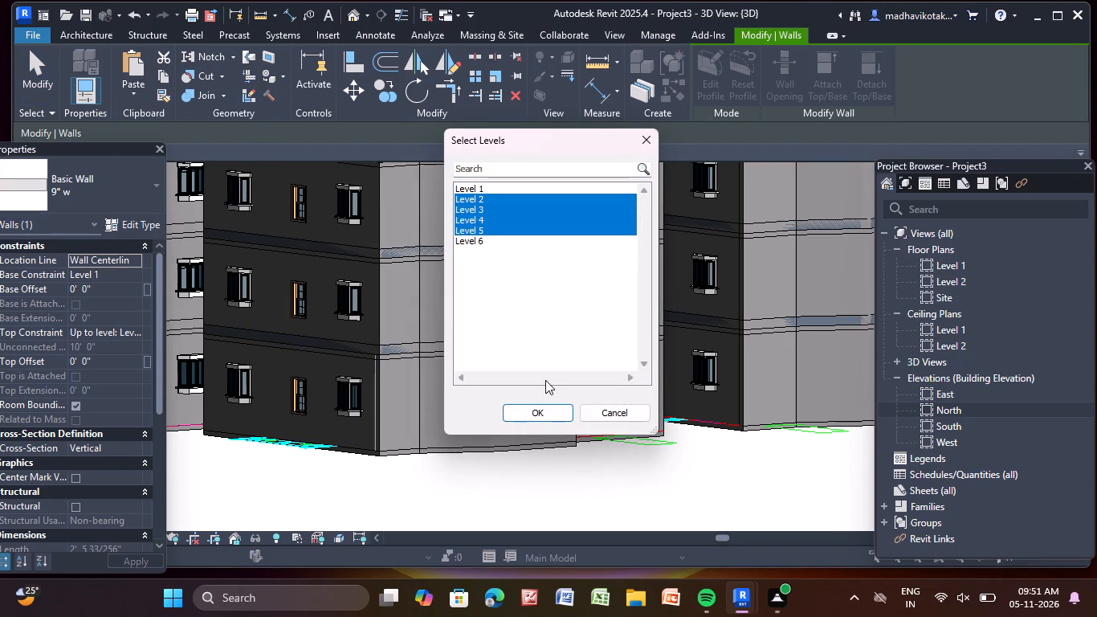
pyautogui.click(567, 417)
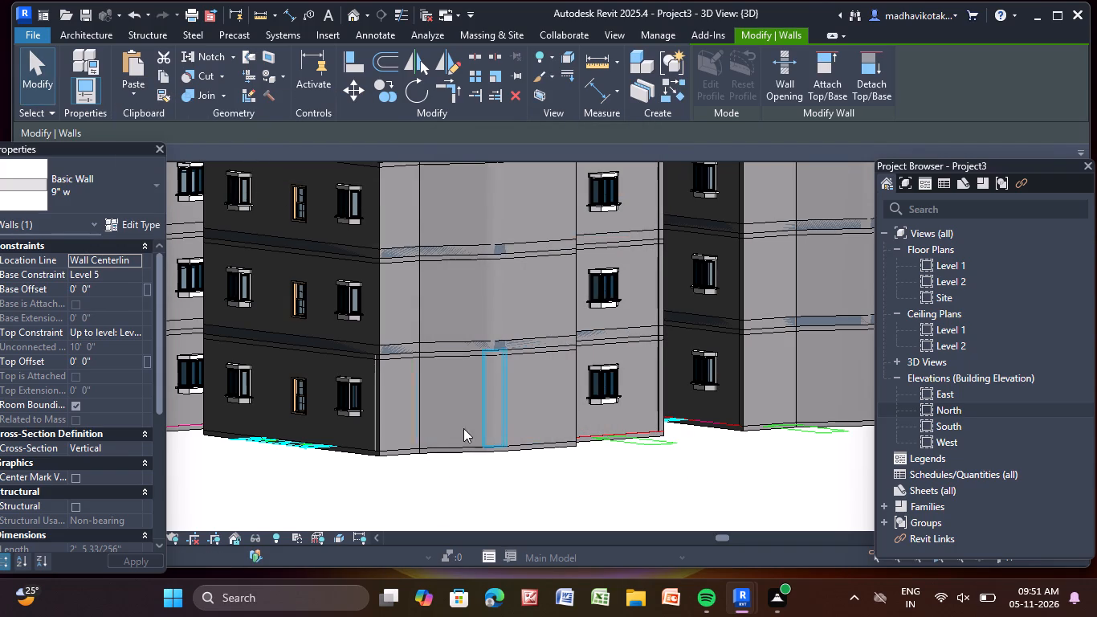
pyautogui.press('Escape')
# On the opposite side's open-fronted end wing, copy the Level 1 wall beside the short corner wall and paste it aligned to Levels 2 through 5.
pyautogui.scroll(-7, 410, 394)
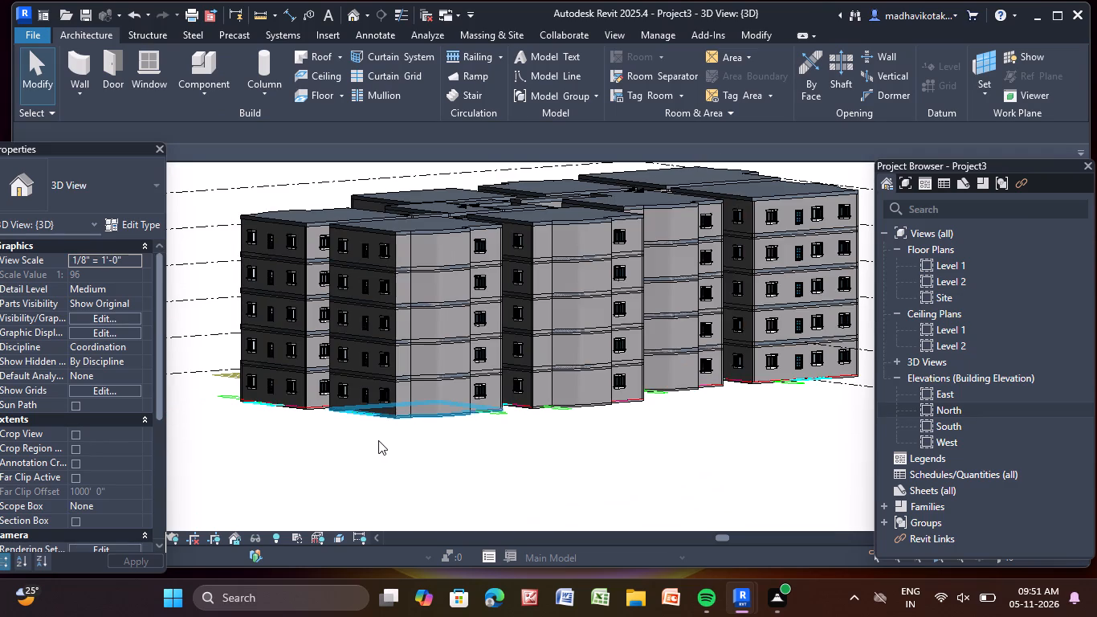
pyautogui.moveTo(381, 440); pyautogui.dragTo(503, 427, button='middle')
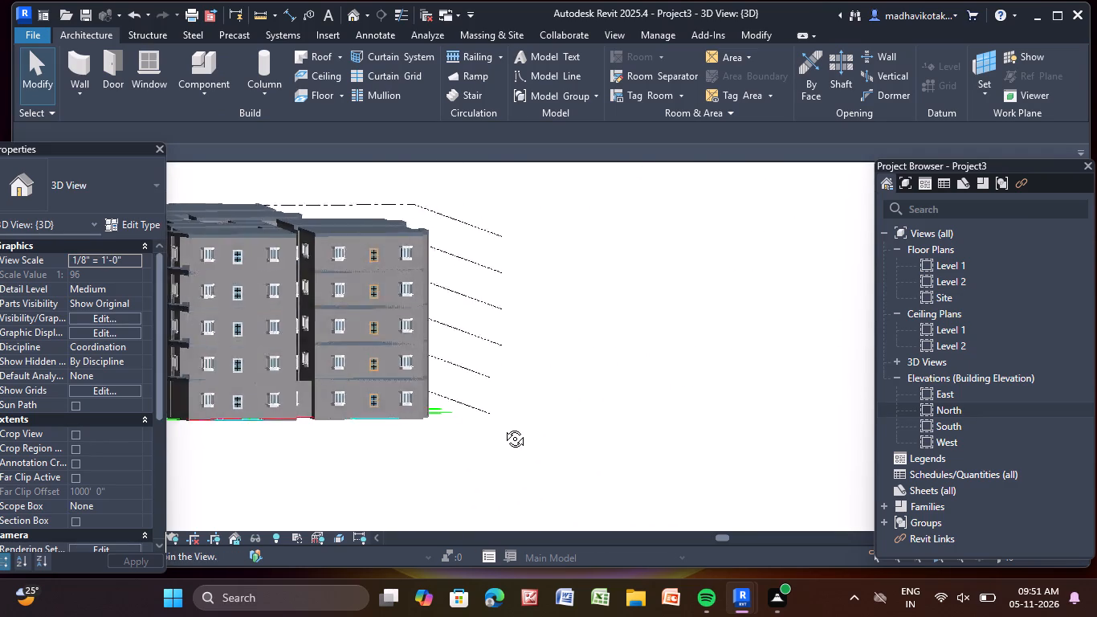
pyautogui.moveTo(503, 427); pyautogui.dragTo(475, 440, button='middle')
pyautogui.scroll(-2, 406, 418)
pyautogui.moveTo(403, 419); pyautogui.dragTo(540, 409, button='middle')
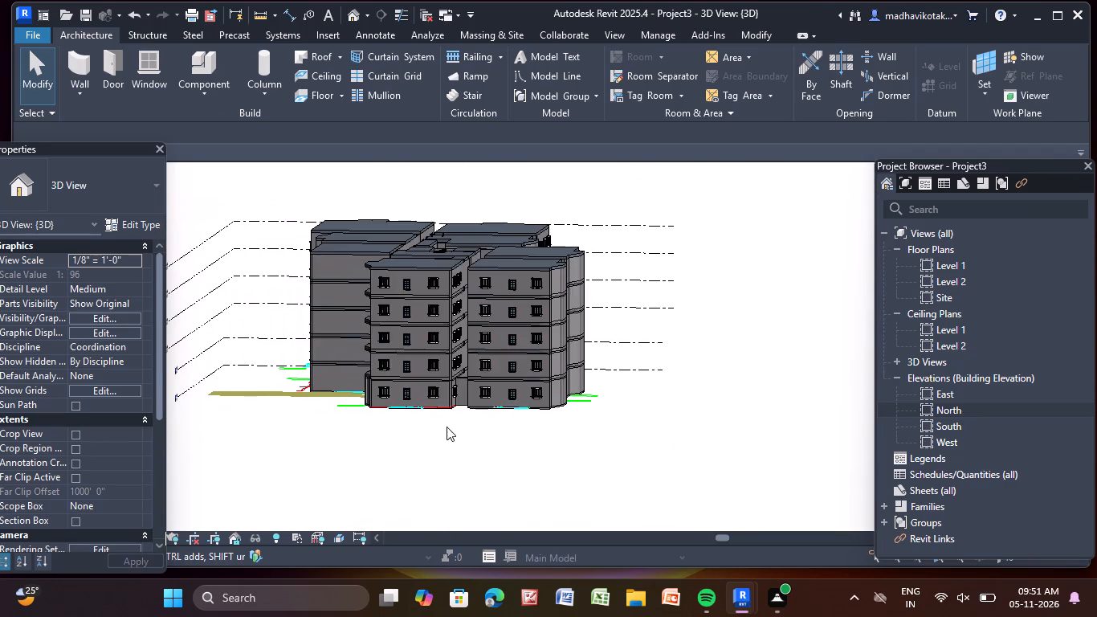
pyautogui.moveTo(447, 426); pyautogui.dragTo(600, 428, button='middle')
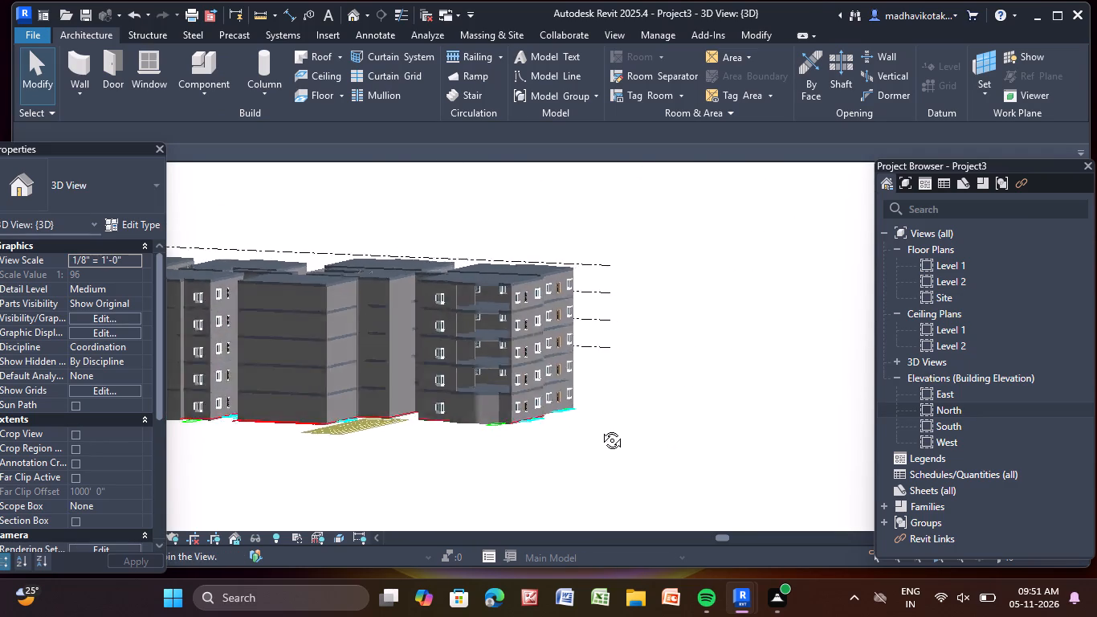
pyautogui.moveTo(600, 428); pyautogui.dragTo(615, 429, button='middle')
pyautogui.scroll(8, 511, 345)
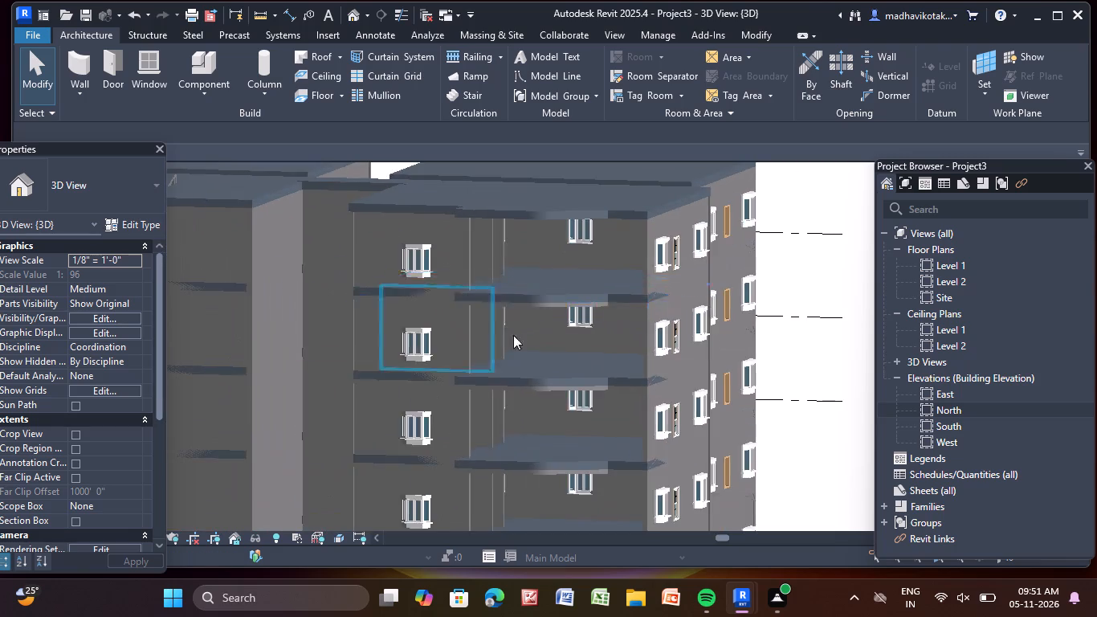
pyautogui.moveTo(561, 392); pyautogui.dragTo(388, 253, button='middle')
pyautogui.click(415, 464)
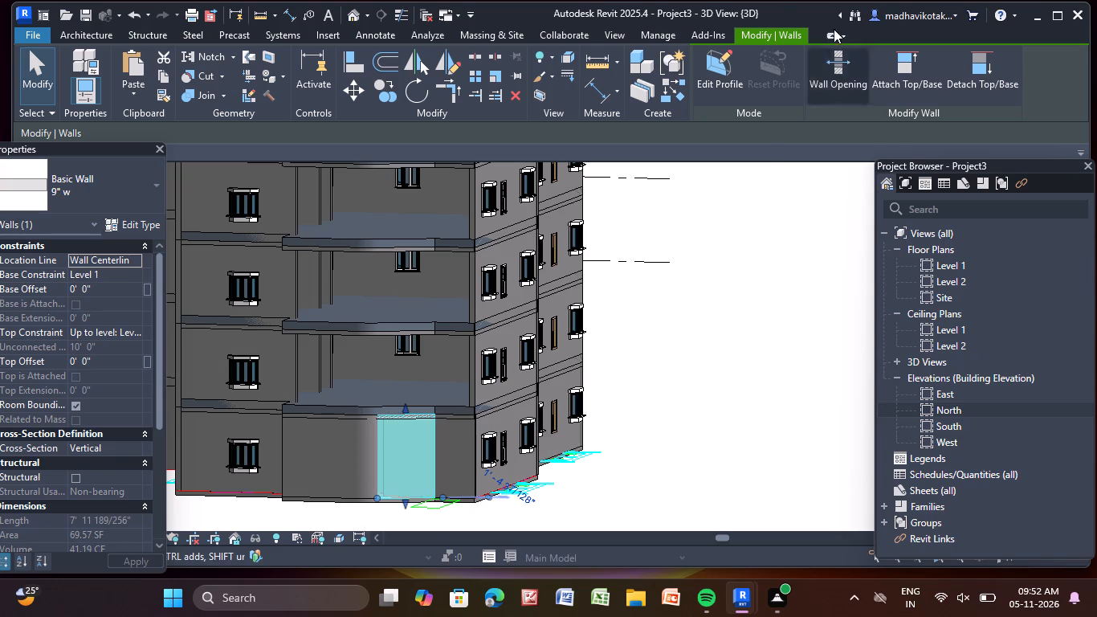
pyautogui.click(165, 76)
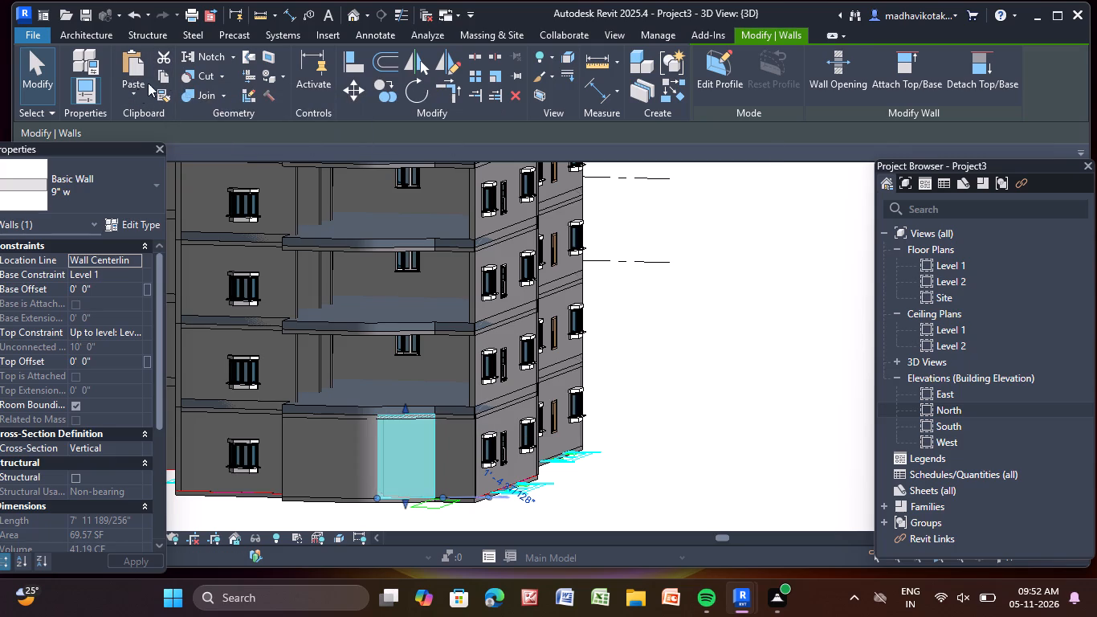
pyautogui.click(133, 90)
pyautogui.click(178, 152)
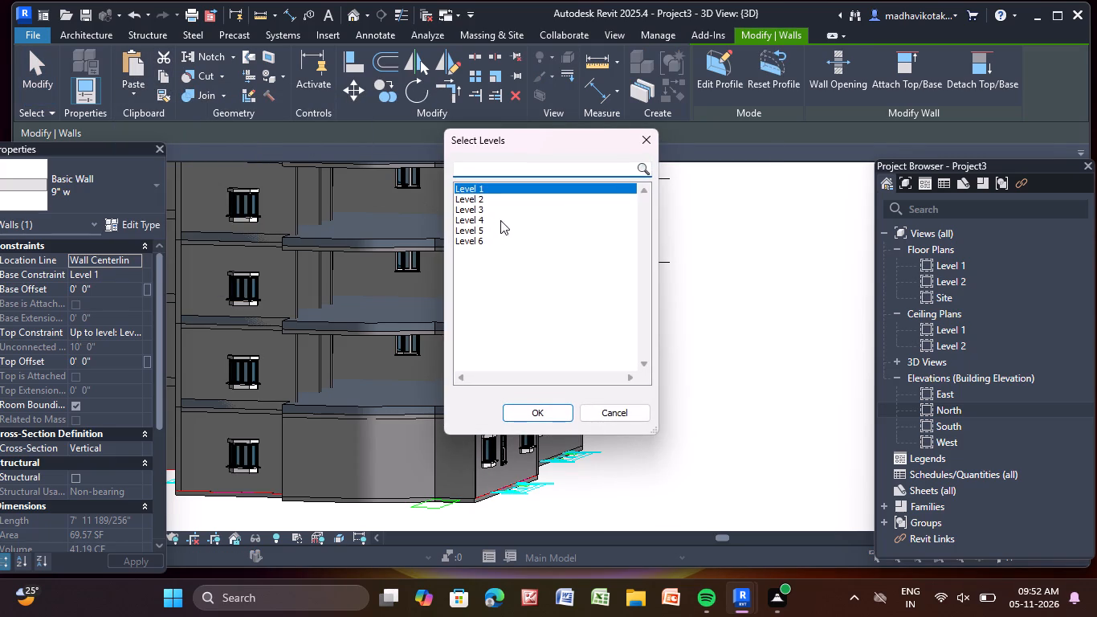
pyautogui.moveTo(483, 195); pyautogui.dragTo(481, 235)
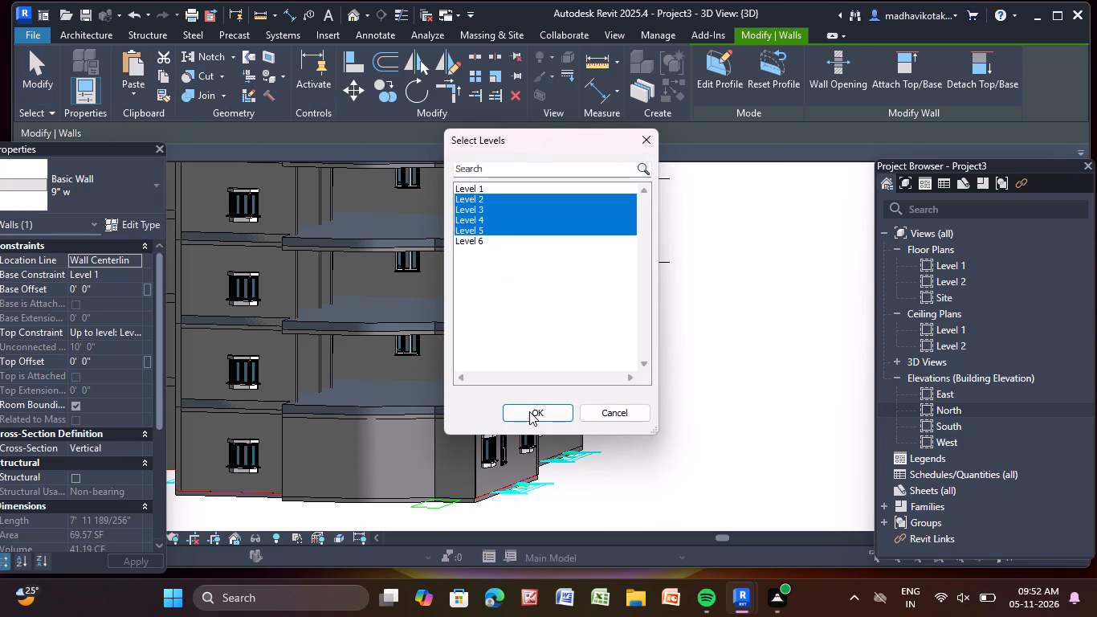
pyautogui.click(529, 411)
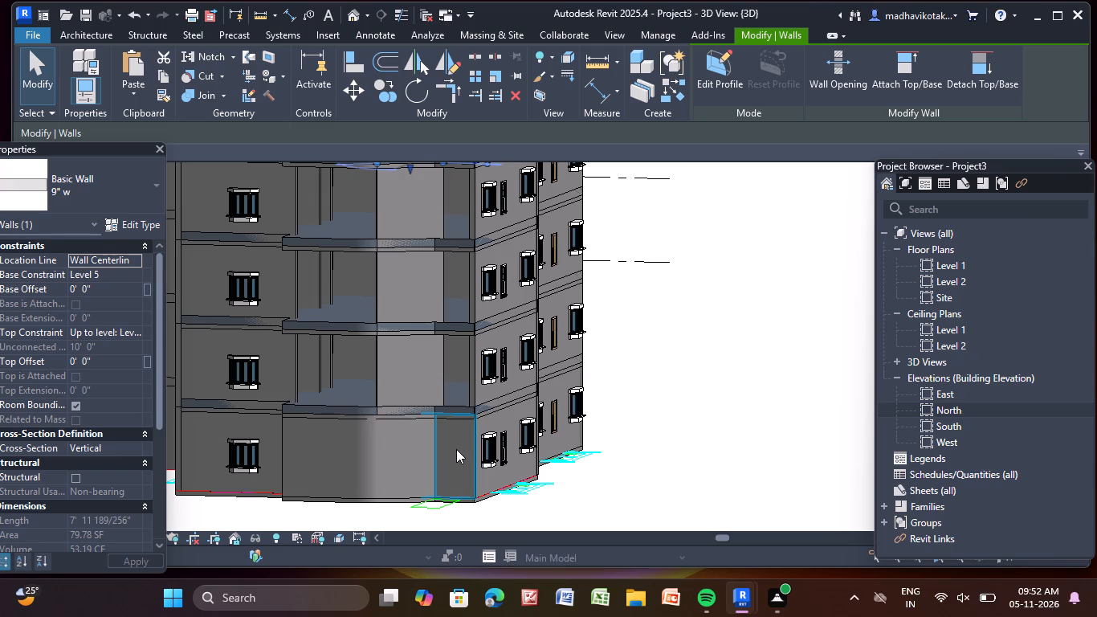
# Copy the short Level 1 corner wall next to this wing's windowed end facade and paste it aligned to Levels 2 through 5.
pyautogui.click(456, 449)
pyautogui.click(168, 73)
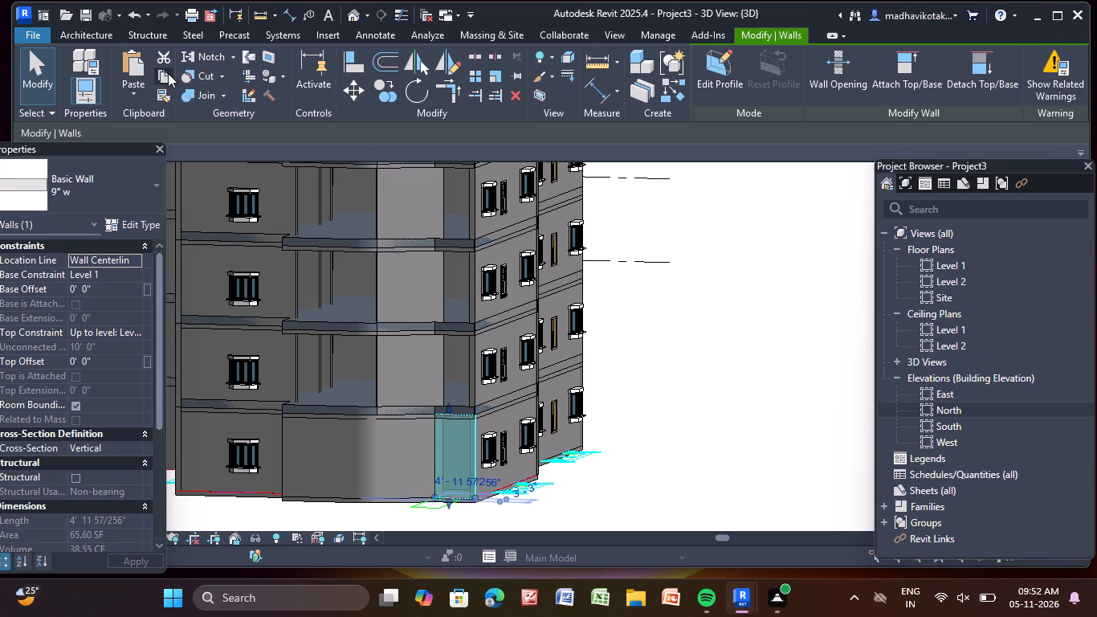
pyautogui.click(162, 72)
pyautogui.click(133, 91)
pyautogui.click(179, 148)
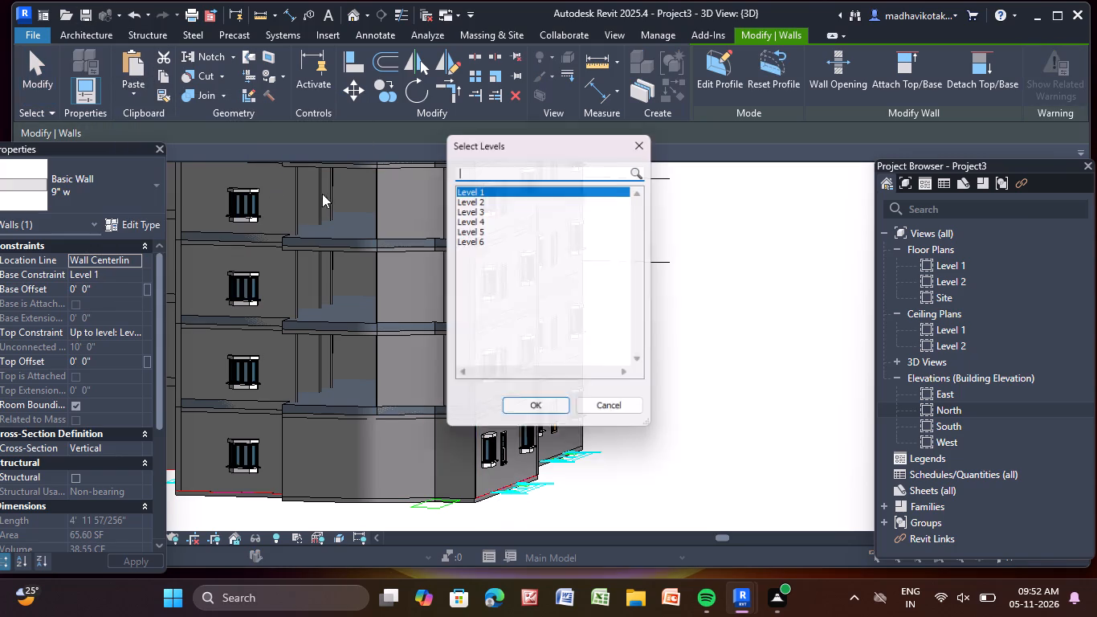
pyautogui.moveTo(478, 197); pyautogui.dragTo(474, 223)
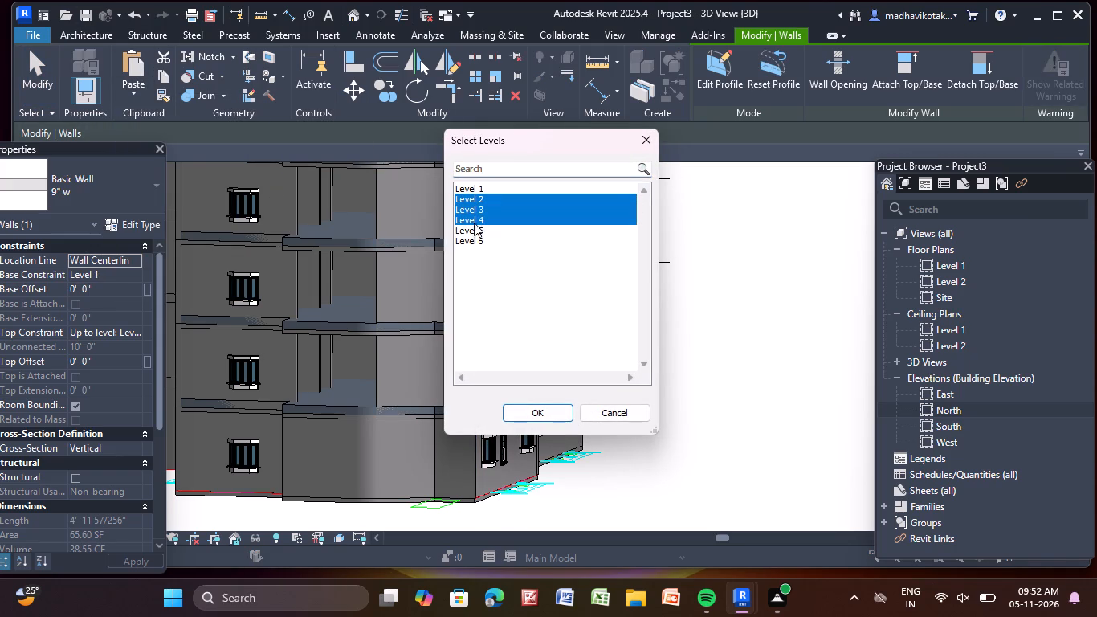
pyautogui.moveTo(474, 223); pyautogui.dragTo(471, 231)
pyautogui.click(545, 411)
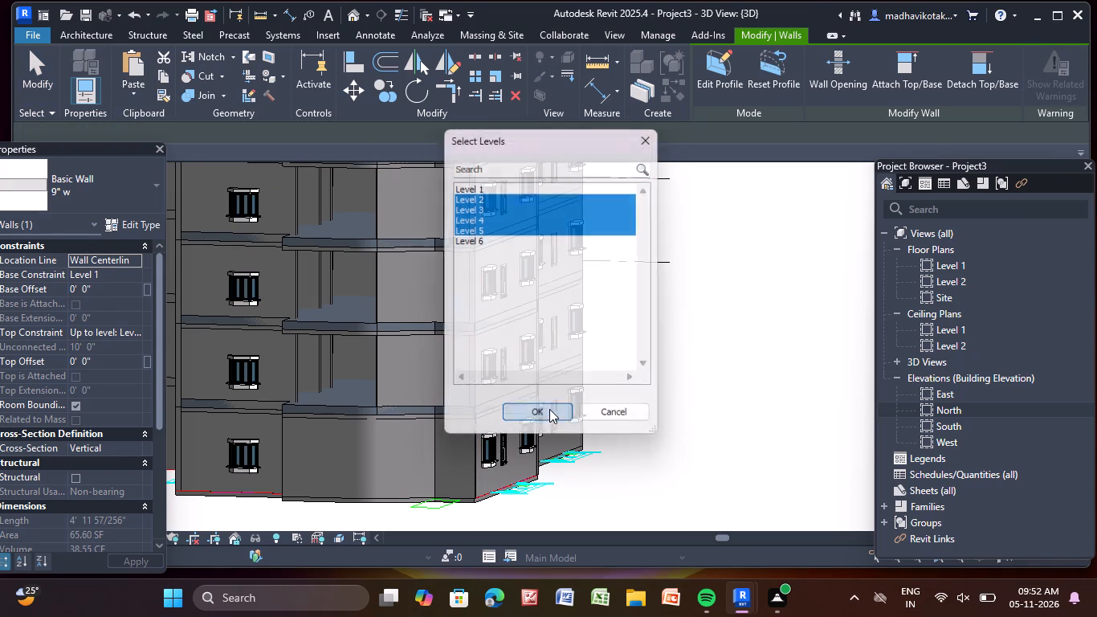
# Copy the flat windowless Level 1 wall beside the single-window wall on this wing and paste it aligned to Levels 2 through 5.
pyautogui.scroll(-4, 410, 337)
pyautogui.moveTo(409, 337); pyautogui.dragTo(484, 354, button='middle')
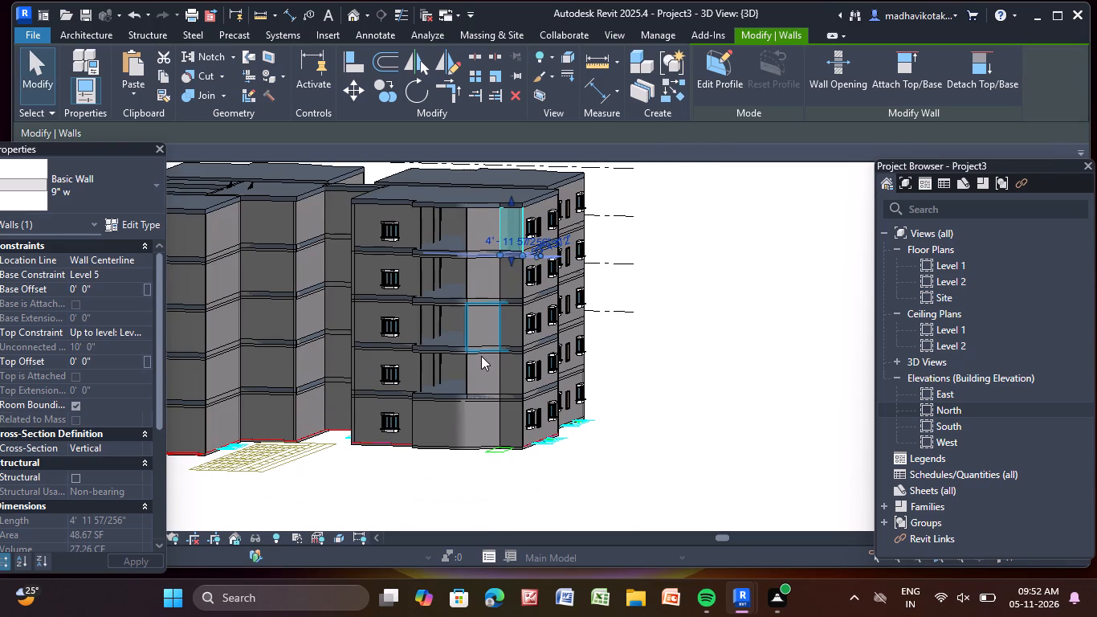
pyautogui.click(450, 427)
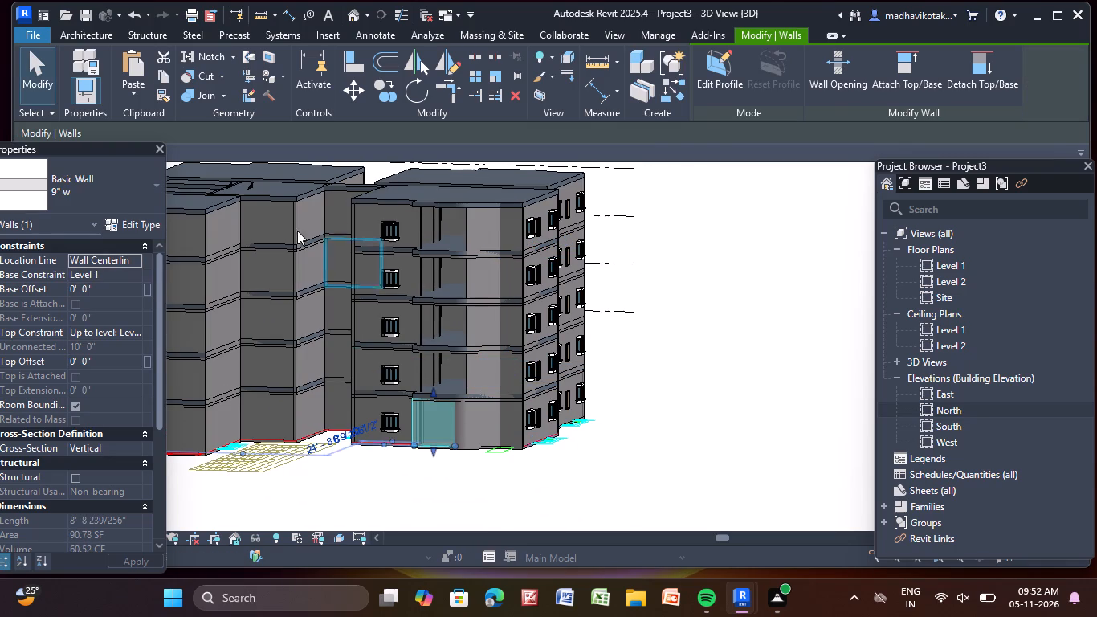
pyautogui.press('Escape')
pyautogui.click(443, 439)
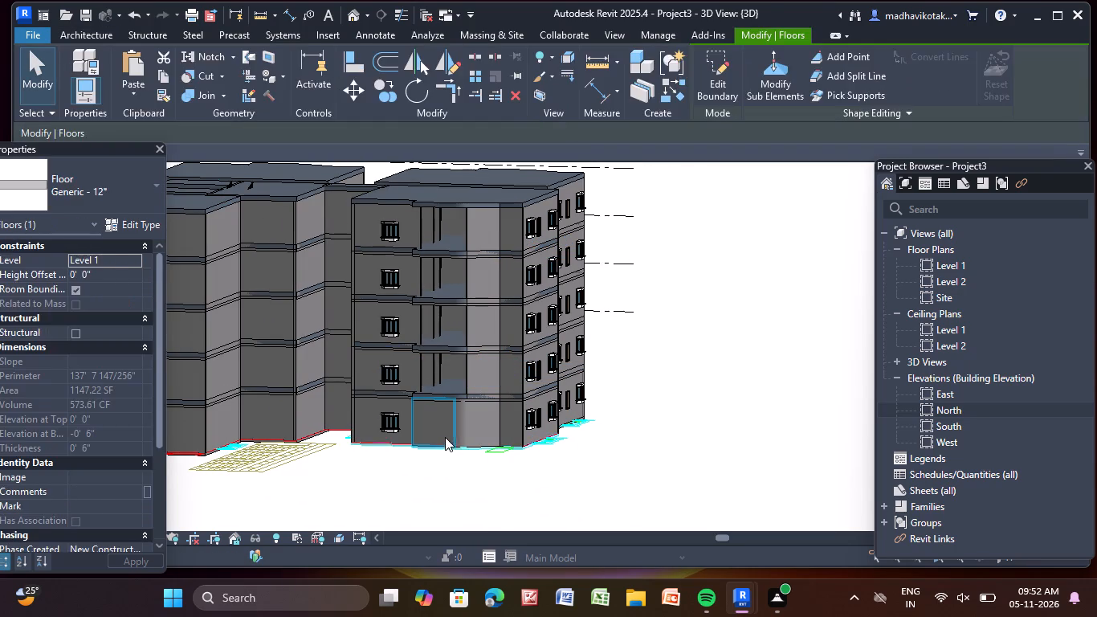
pyautogui.press('Escape')
pyautogui.click(438, 421)
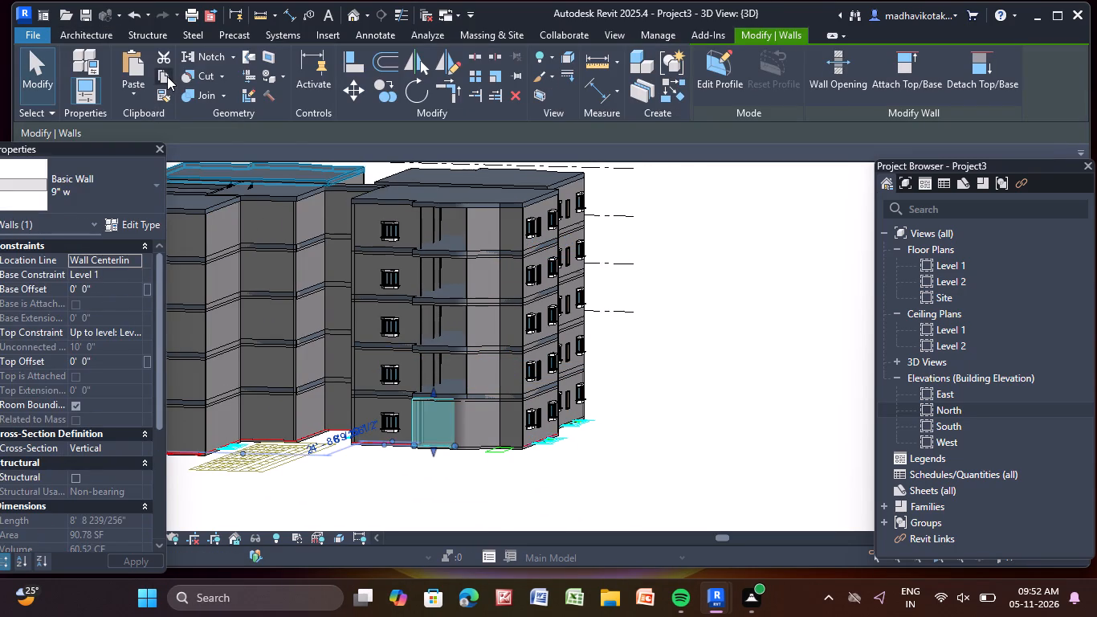
pyautogui.click(167, 76)
pyautogui.click(166, 76)
pyautogui.click(135, 103)
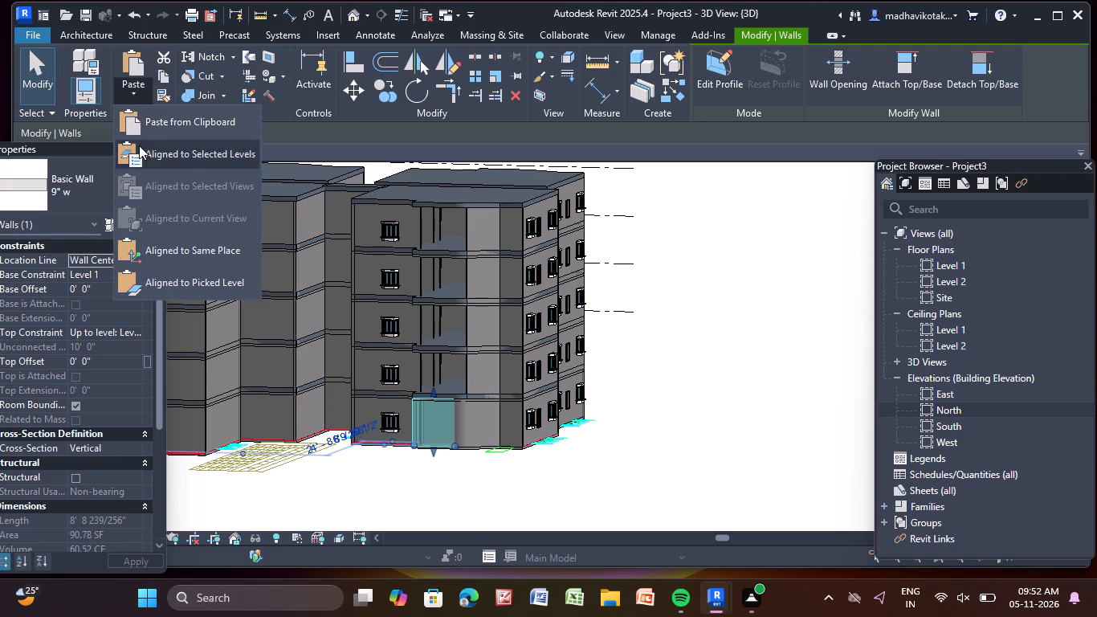
pyautogui.click(139, 158)
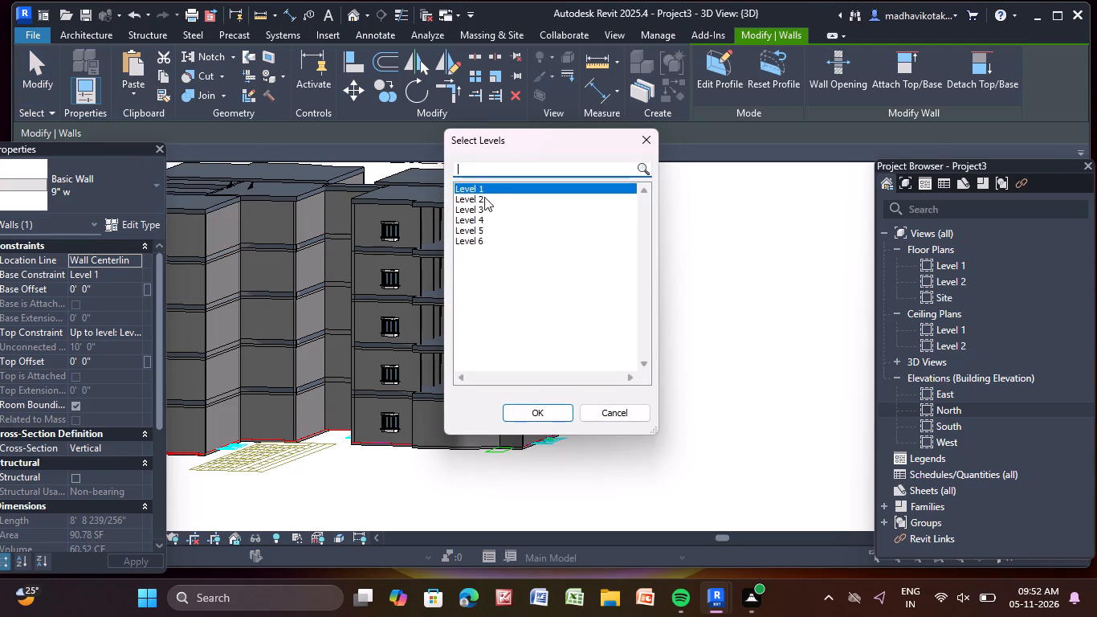
pyautogui.moveTo(487, 194); pyautogui.dragTo(486, 230)
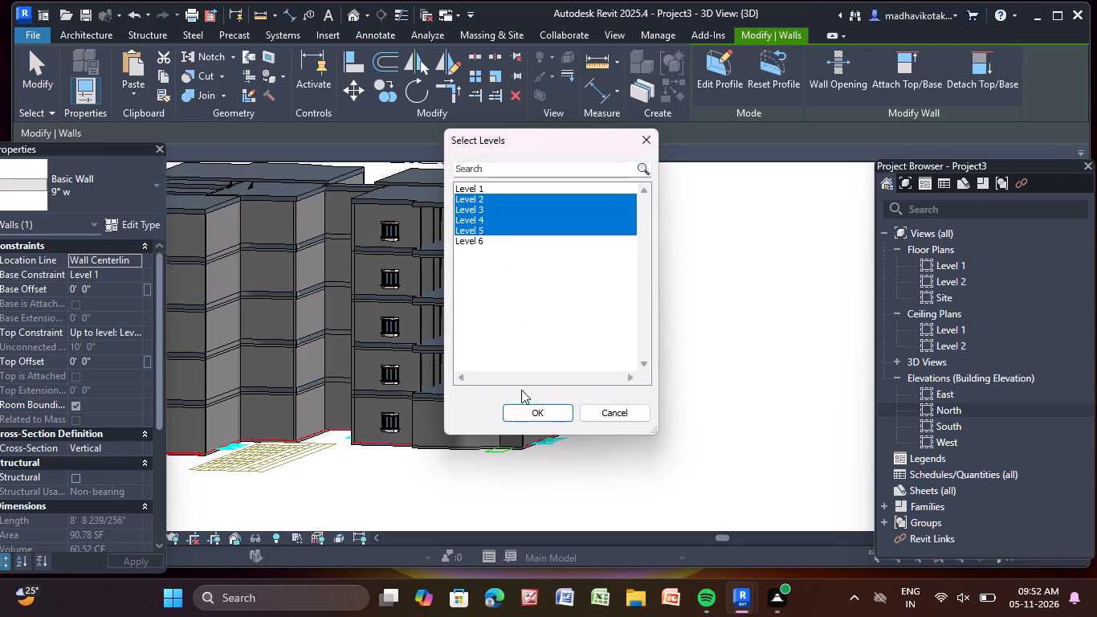
pyautogui.click(561, 415)
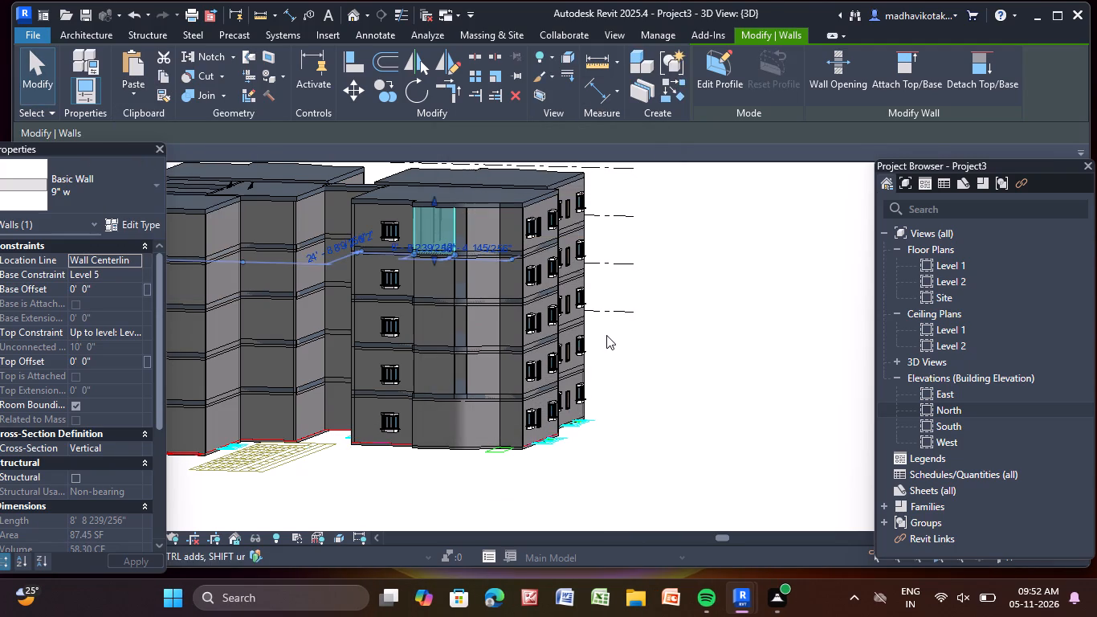
pyautogui.press('Escape')
# Copy the remaining narrow curved Level 1 wall segment on this end wing and paste it aligned to Levels 2 through 5.
pyautogui.scroll(4, 445, 423)
pyautogui.click(469, 423)
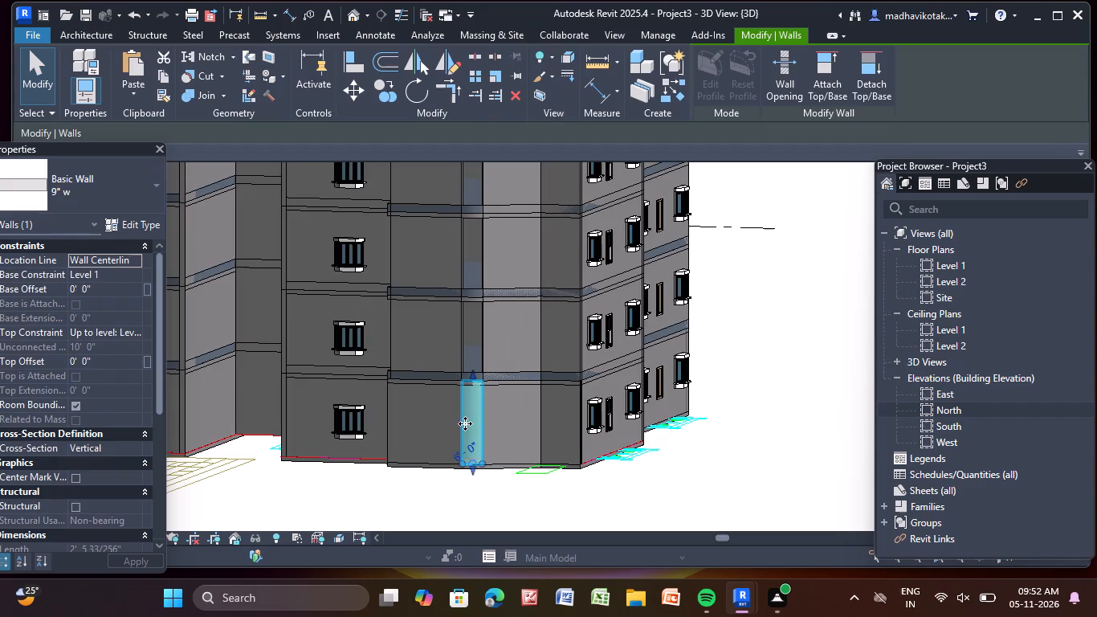
pyautogui.click(164, 77)
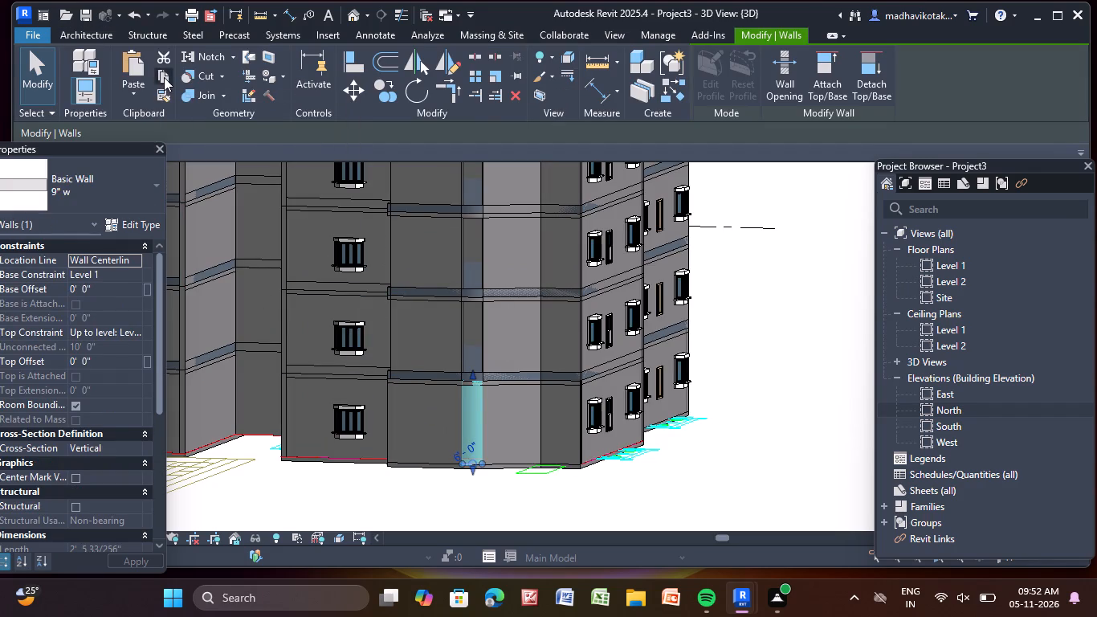
pyautogui.click(138, 98)
pyautogui.click(166, 153)
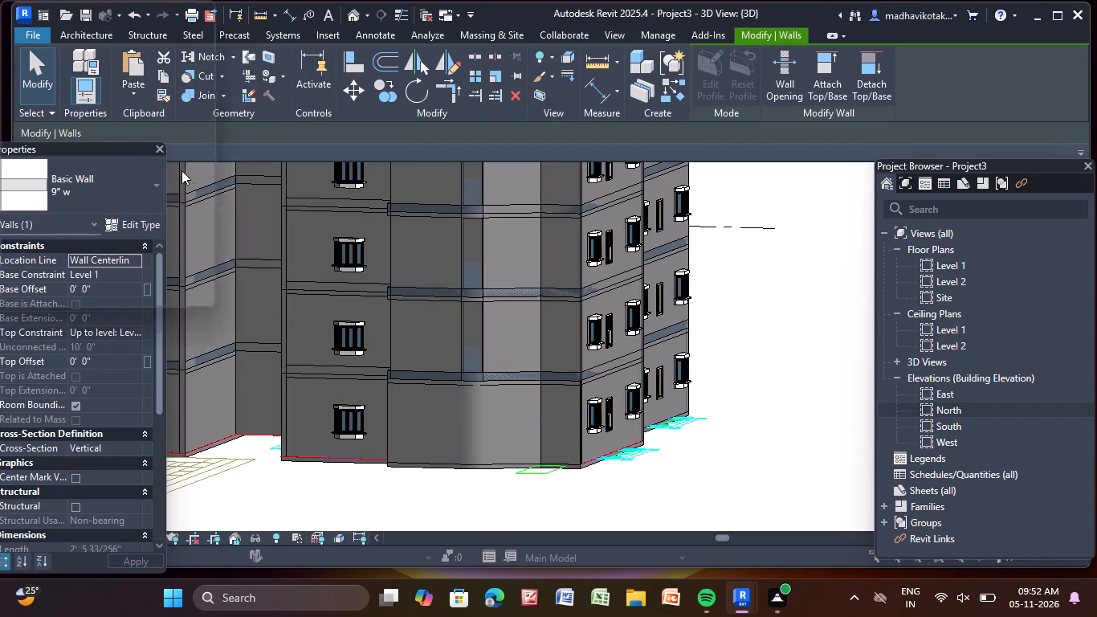
pyautogui.moveTo(487, 197); pyautogui.dragTo(487, 201)
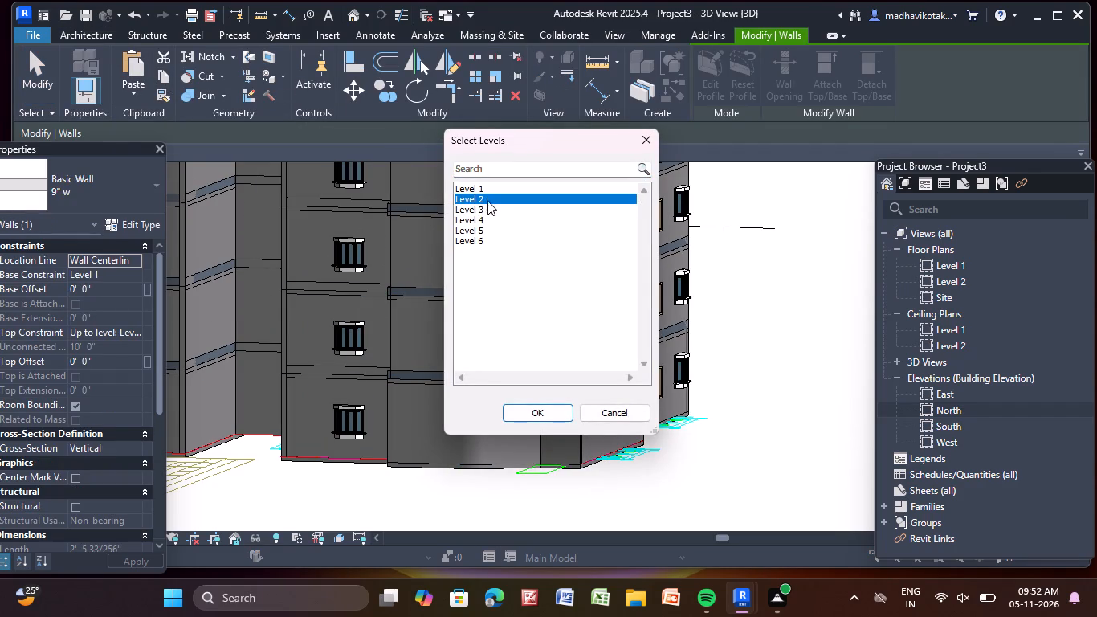
pyautogui.moveTo(487, 201); pyautogui.dragTo(493, 226)
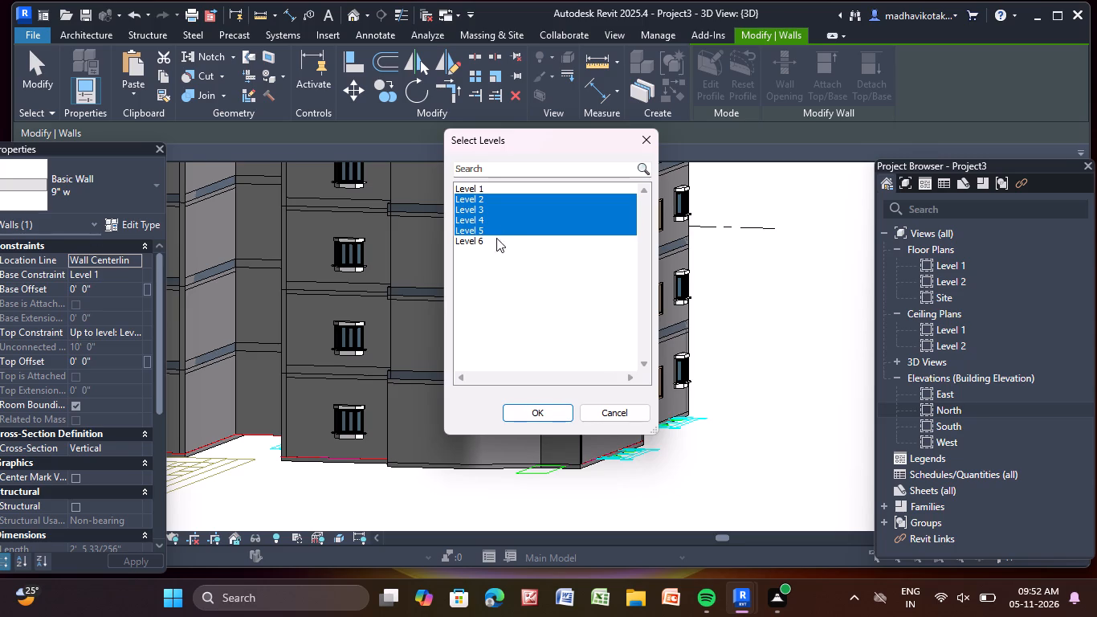
pyautogui.moveTo(559, 415); pyautogui.dragTo(548, 411)
pyautogui.scroll(-6, 650, 398)
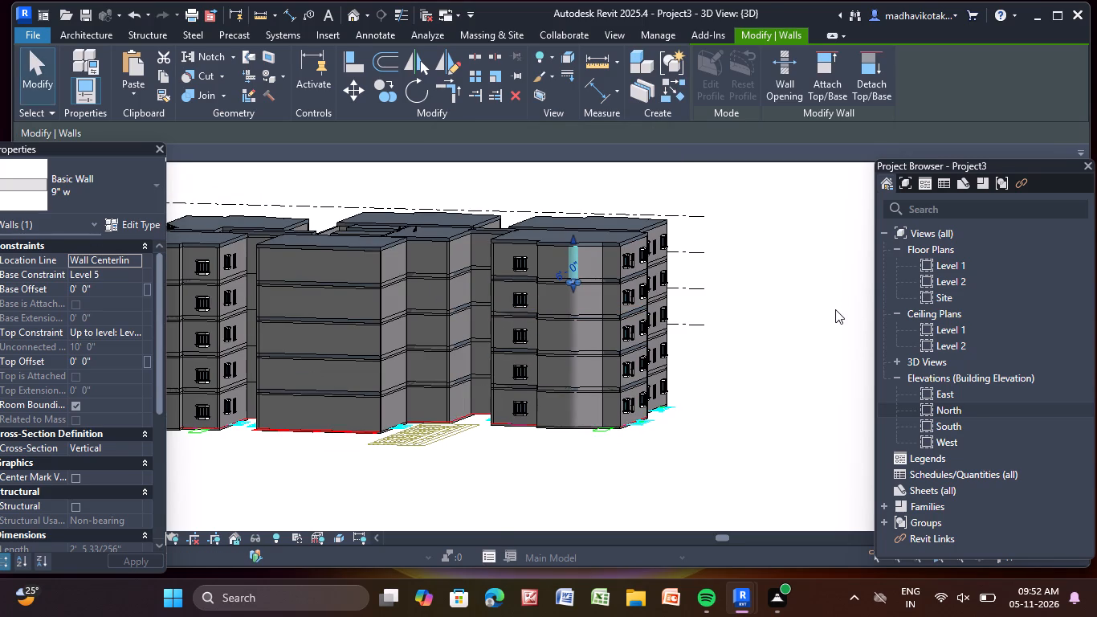
pyautogui.click(835, 309)
# Look over the building's facades from several sides to examine the completed exterior walls.
pyautogui.scroll(-2, 806, 322)
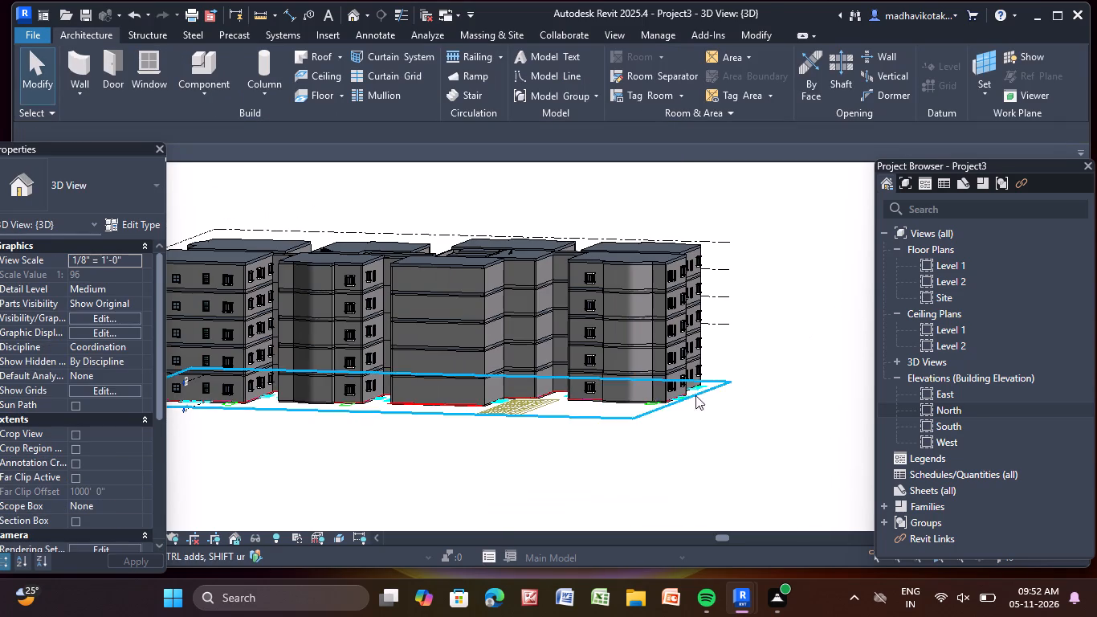
pyautogui.moveTo(417, 453); pyautogui.dragTo(568, 460, button='middle')
pyautogui.keyDown('shift'); pyautogui.moveTo(608, 455); pyautogui.dragTo(714, 468, button='middle'); pyautogui.keyUp('shift')
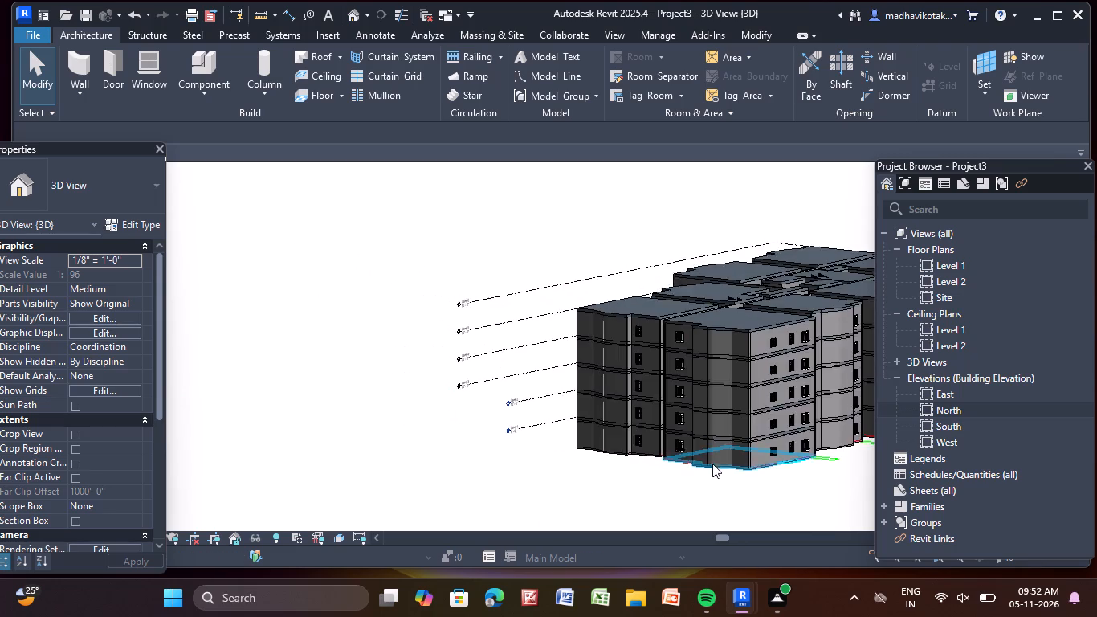
pyautogui.scroll(-1, 712, 464)
pyautogui.moveTo(712, 464); pyautogui.dragTo(462, 401, button='middle')
pyautogui.keyDown('shift'); pyautogui.moveTo(630, 422); pyautogui.dragTo(630, 423, button='middle'); pyautogui.keyUp('shift')
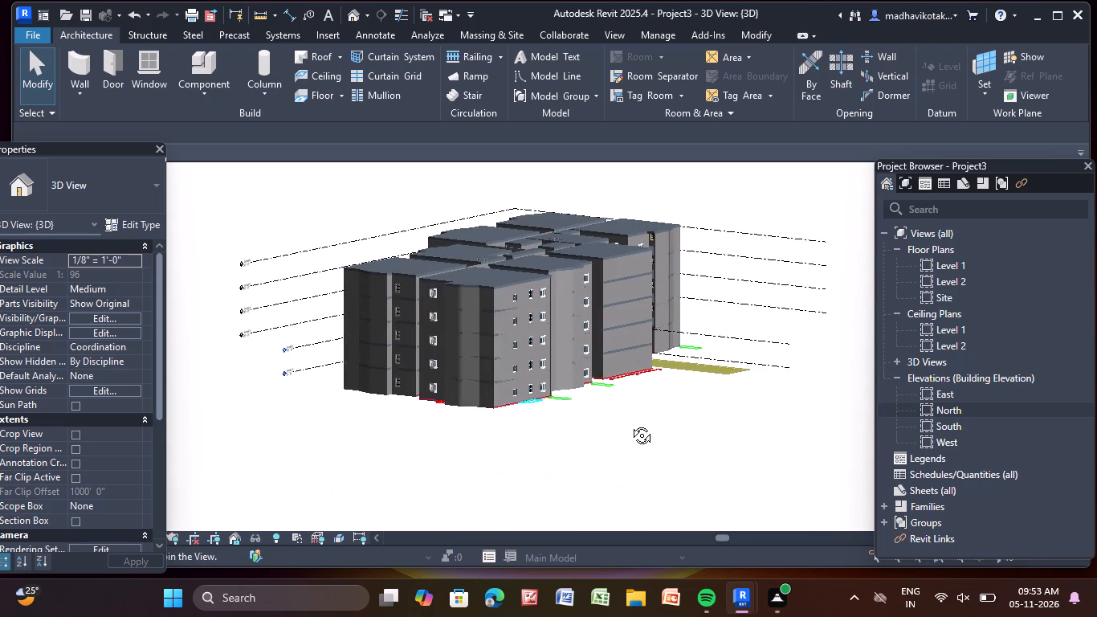
pyautogui.keyDown('shift'); pyautogui.moveTo(630, 423); pyautogui.dragTo(488, 431, button='middle'); pyautogui.keyUp('shift')
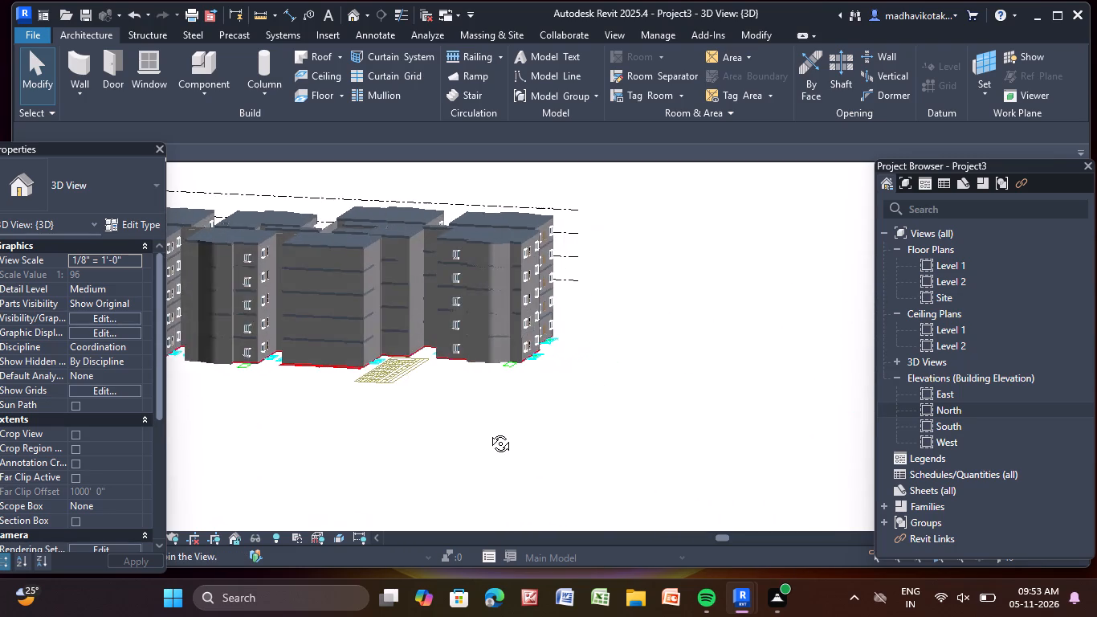
pyautogui.keyDown('shift'); pyautogui.moveTo(488, 431); pyautogui.dragTo(544, 415, button='middle'); pyautogui.keyUp('shift')
pyautogui.keyDown('shift'); pyautogui.moveTo(544, 415); pyautogui.dragTo(534, 418, button='middle'); pyautogui.keyUp('shift')
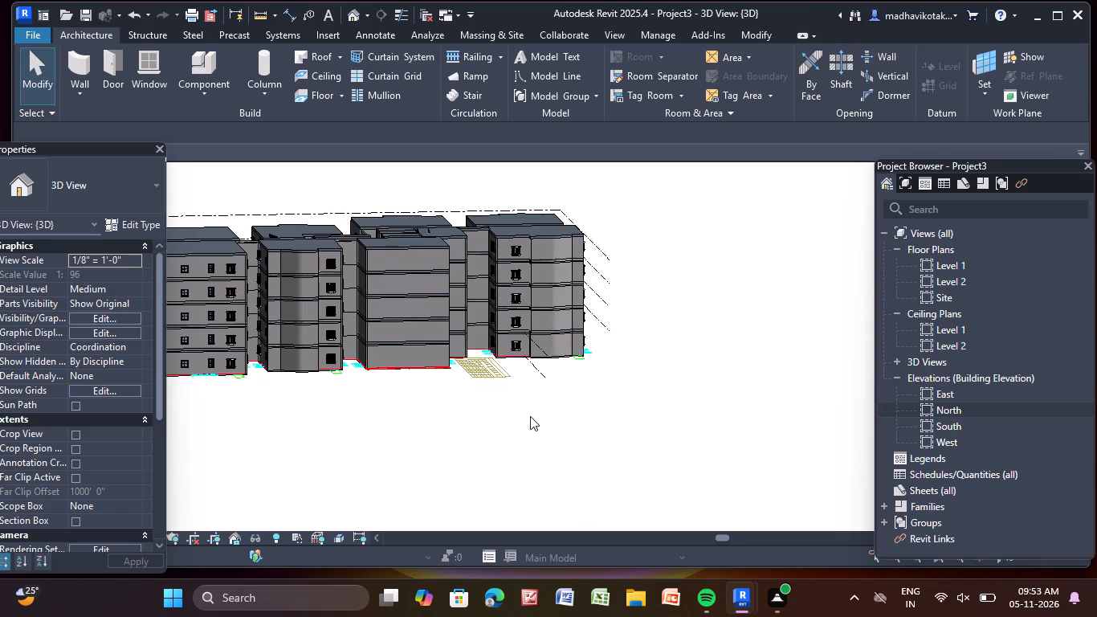
pyautogui.scroll(-1, 529, 415)
pyautogui.moveTo(529, 415); pyautogui.dragTo(514, 446, button='middle')
# Check the sill heights of the stacked bay windows on the single-window walls of the two curved-fronted wings.
pyautogui.scroll(9, 488, 370)
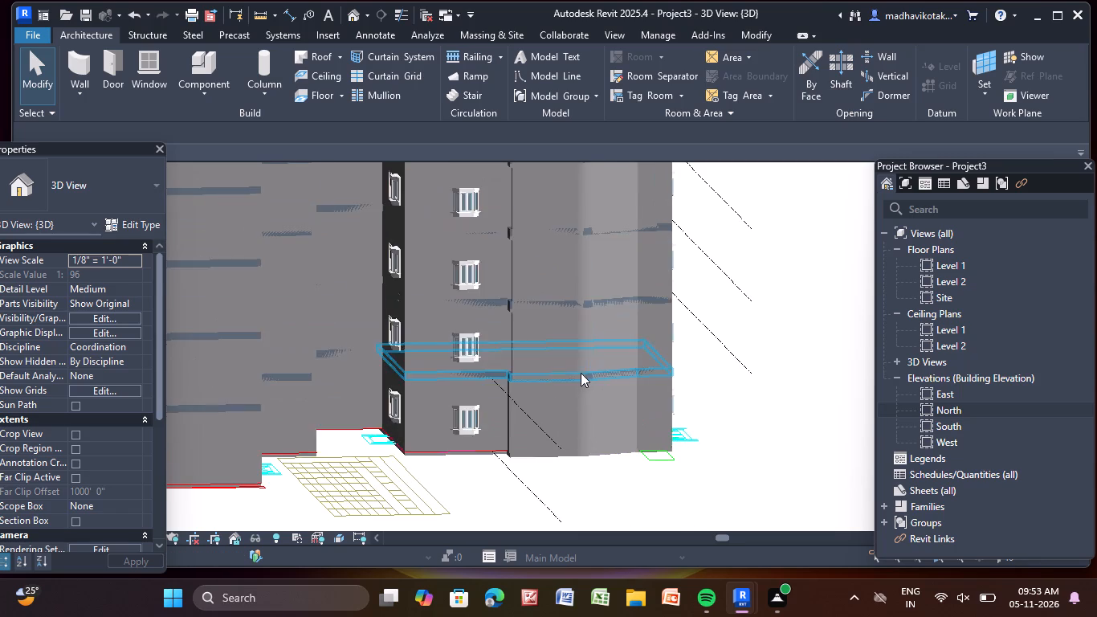
pyautogui.click(463, 424)
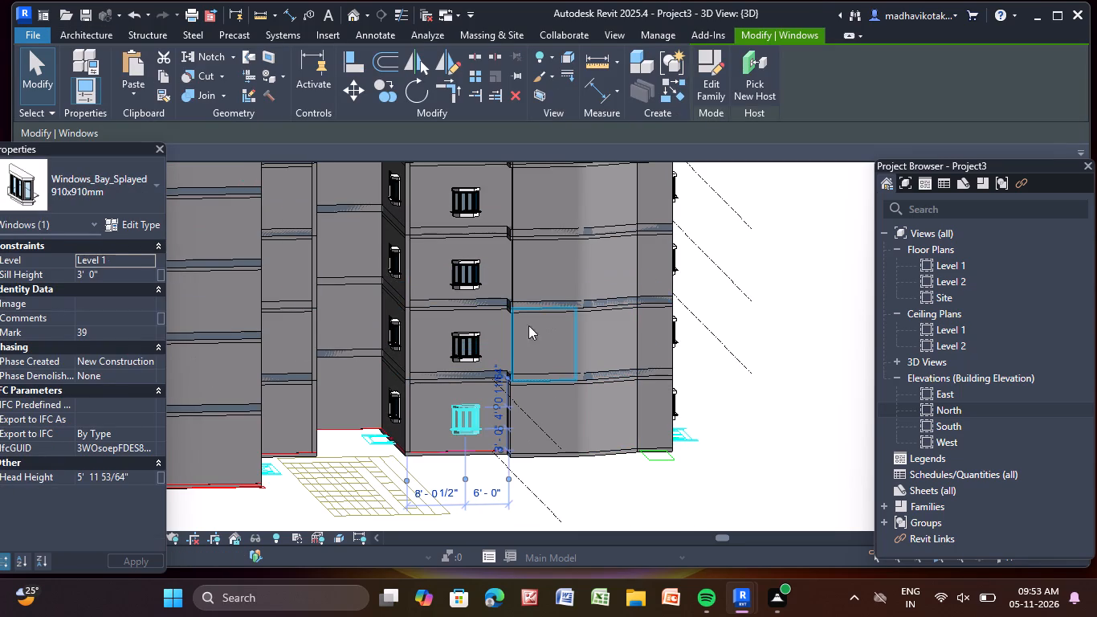
pyautogui.press('`')
pyautogui.click(459, 349)
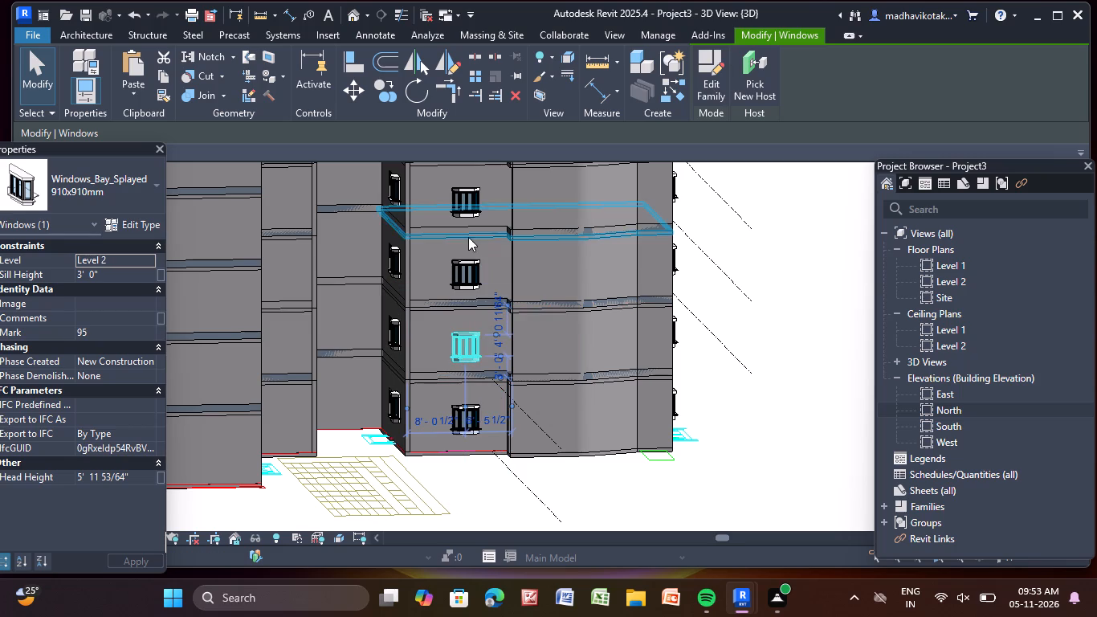
pyautogui.click(460, 271)
pyautogui.click(472, 209)
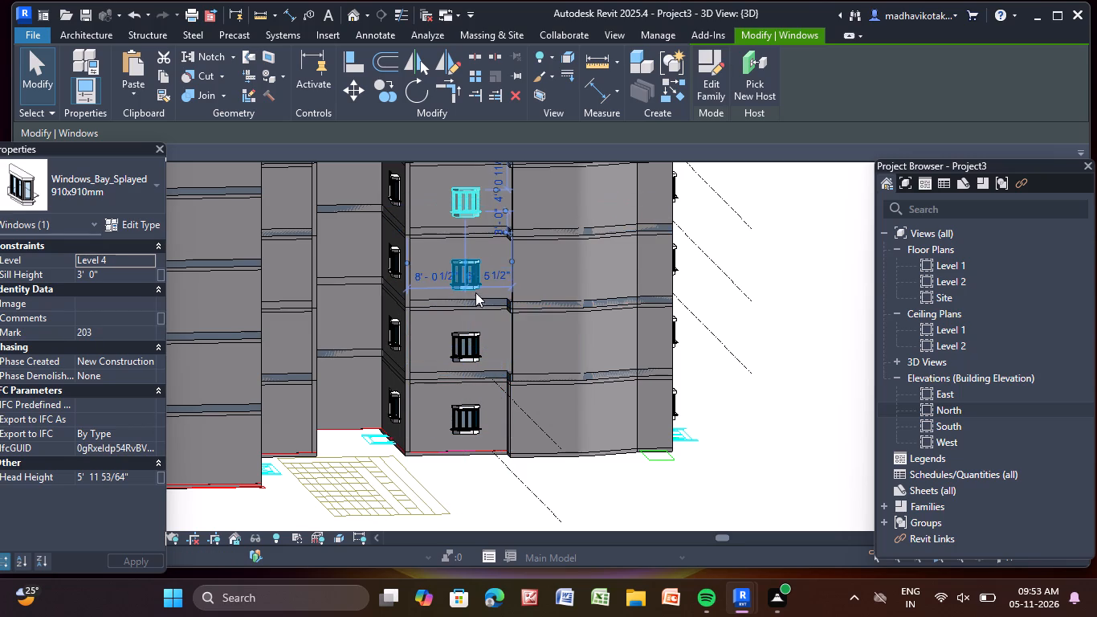
pyautogui.press('`')
pyautogui.scroll(-3, 430, 366)
pyautogui.moveTo(422, 365); pyautogui.dragTo(641, 350, button='middle')
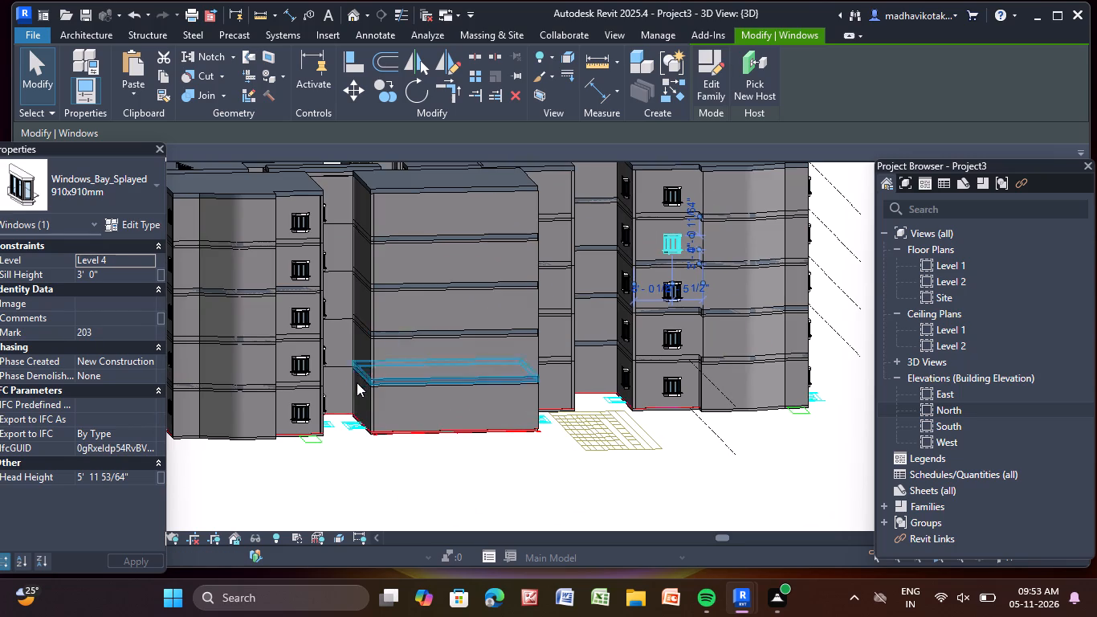
pyautogui.click(306, 411)
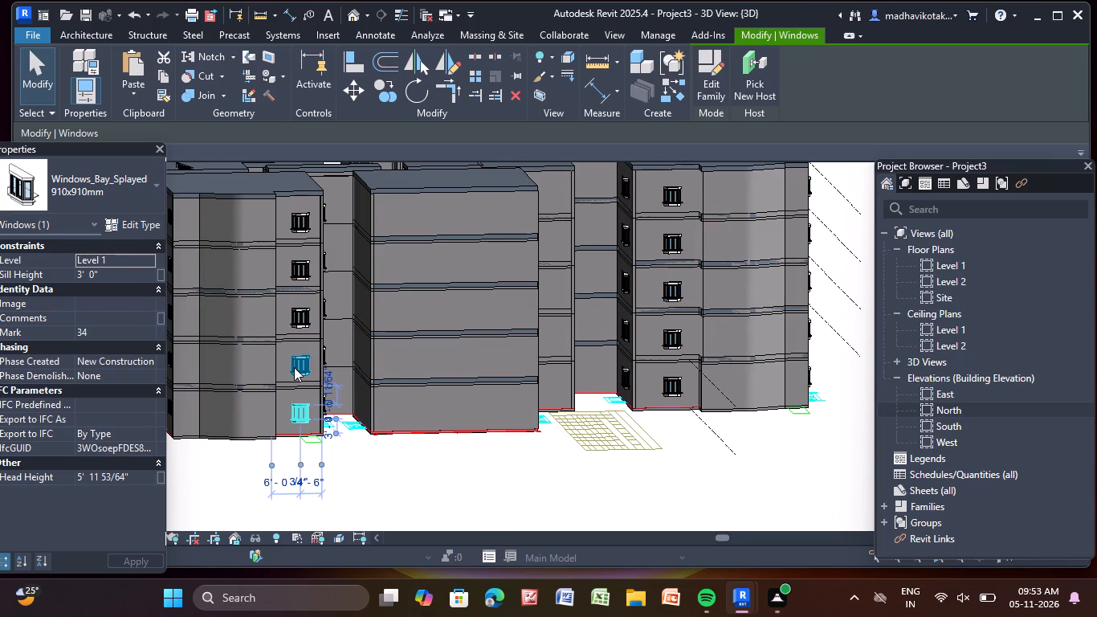
pyautogui.click(295, 369)
pyautogui.write('``')
pyautogui.press('Escape')
pyautogui.press('Escape')
# Check the sill heights of the Level 1 and Level 2 bay windows on the facade with three windows per floor.
pyautogui.scroll(-3, 318, 340)
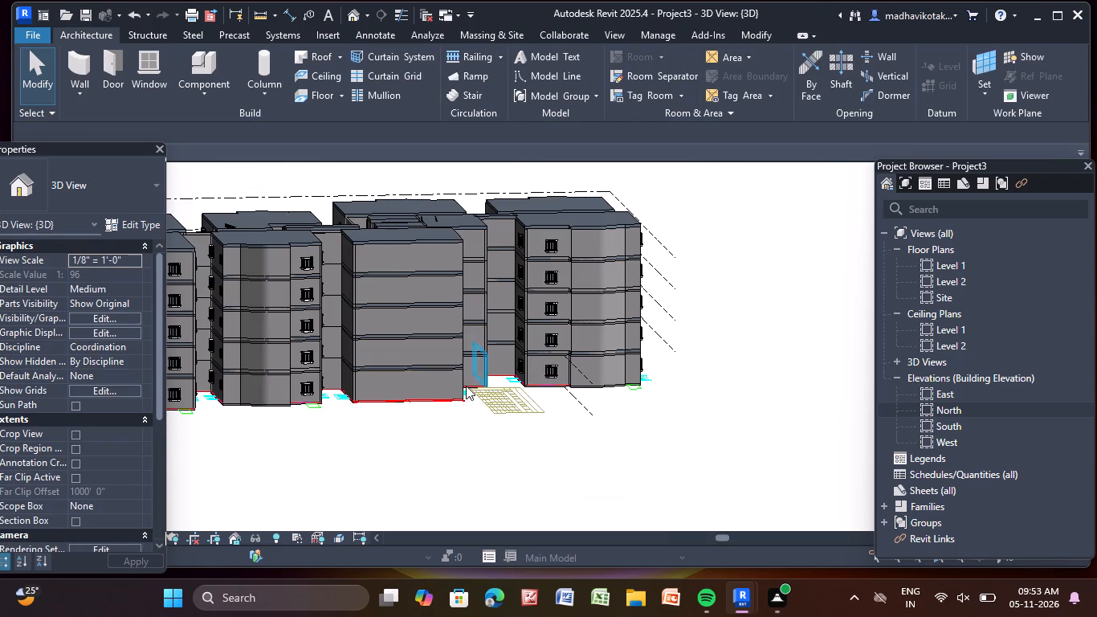
pyautogui.moveTo(358, 439); pyautogui.dragTo(646, 429, button='middle')
pyautogui.scroll(6, 451, 402)
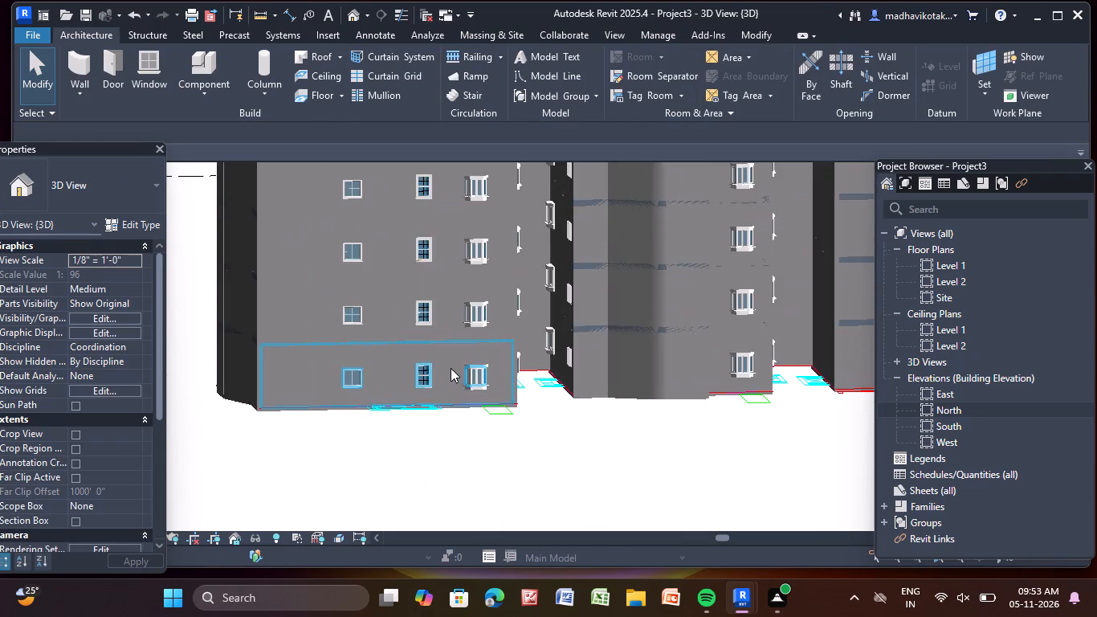
pyautogui.scroll(4, 451, 368)
pyautogui.click(493, 386)
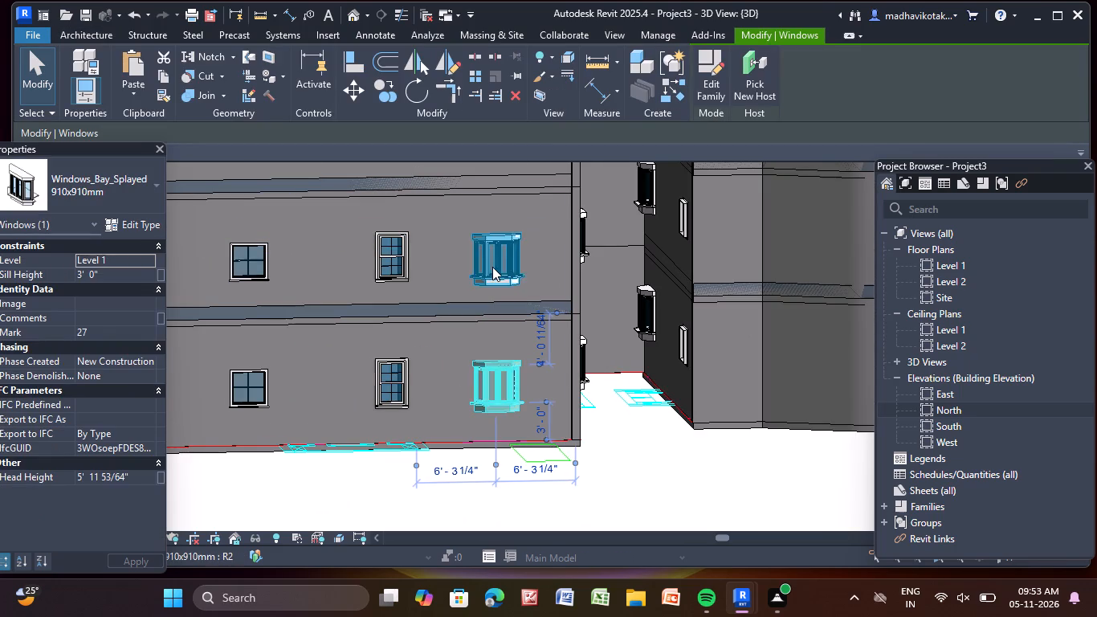
pyautogui.click(491, 267)
pyautogui.press('Escape')
# Set the sill height to 3' 0" for the Level 1 bay window on the recess side wall beside the three-window facade.
pyautogui.scroll(-1, 491, 267)
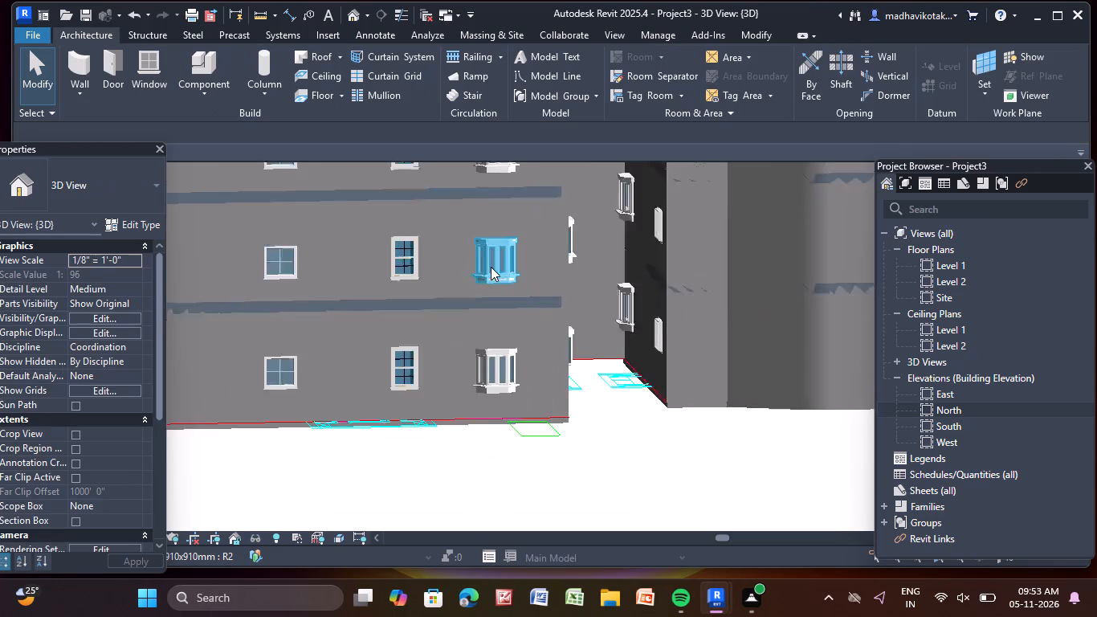
pyautogui.scroll(-1, 491, 267)
pyautogui.scroll(-1, 597, 292)
pyautogui.scroll(4, 598, 292)
pyautogui.click(608, 288)
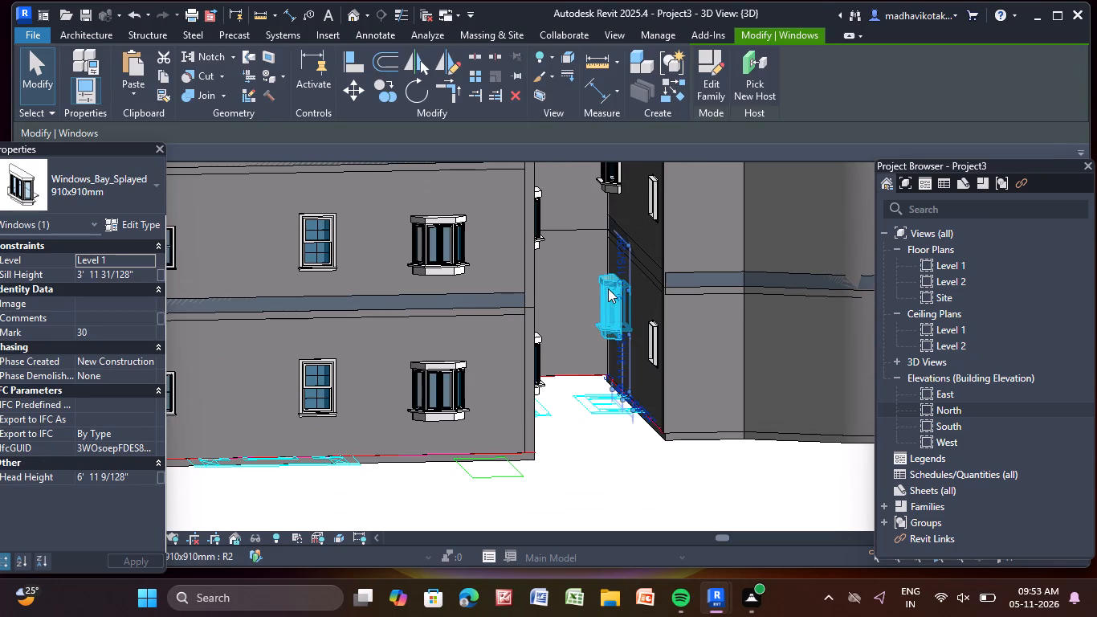
pyautogui.click(146, 277)
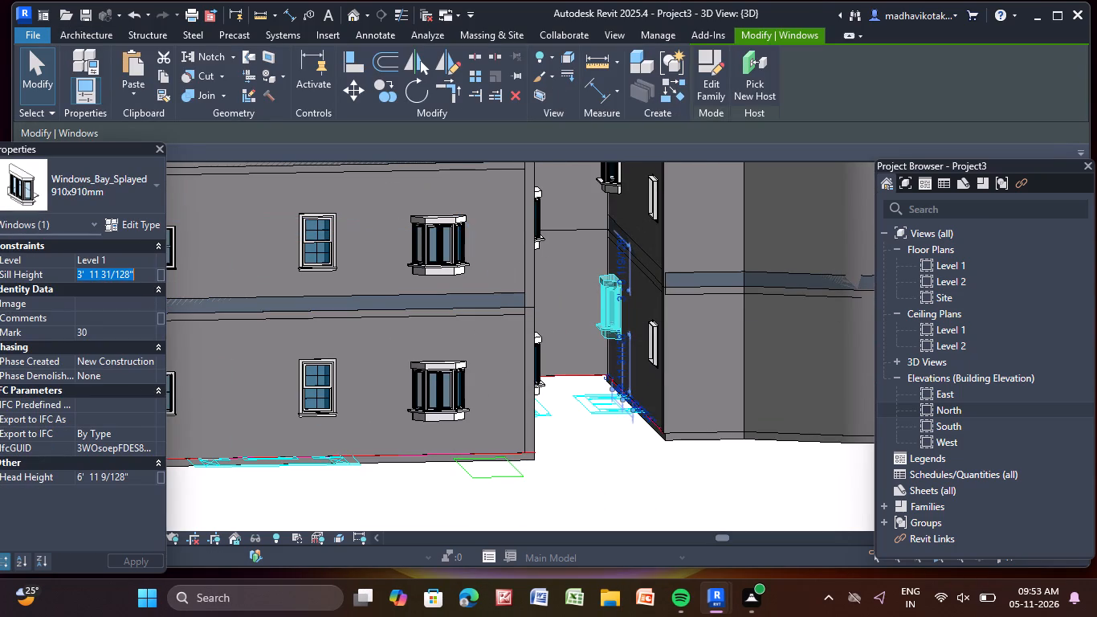
pyautogui.press('BackSpace')
pyautogui.write("3'")
pyautogui.press('Return')
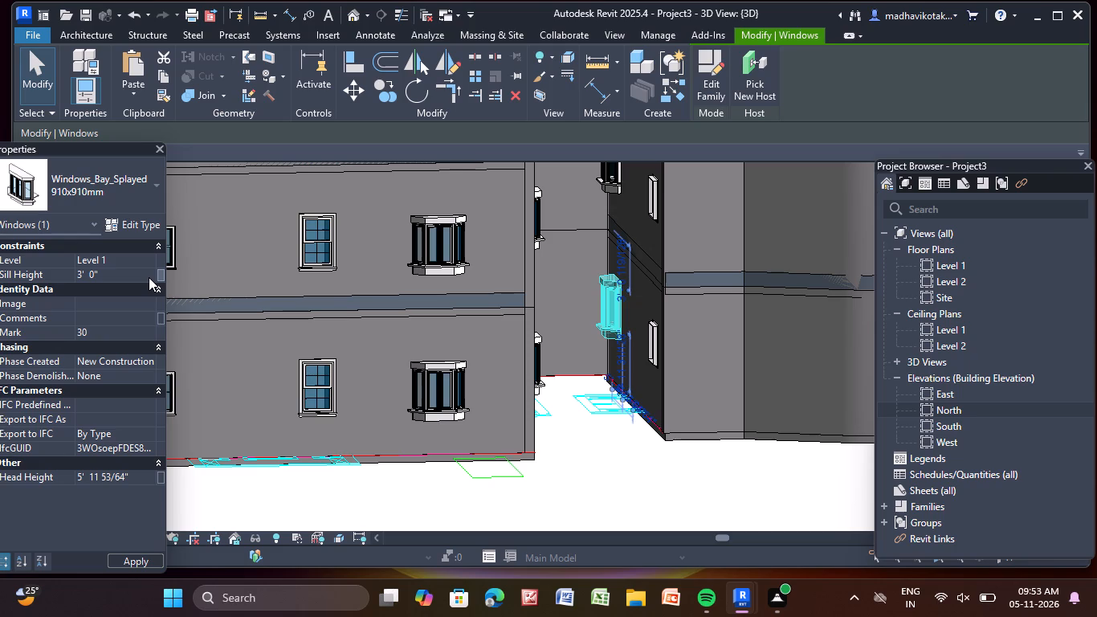
pyautogui.press('Escape')
# Set the sill height of the Level 2 bay window directly above on the same recess side wall to 3' 0".
pyautogui.moveTo(553, 372); pyautogui.dragTo(548, 372, button='middle')
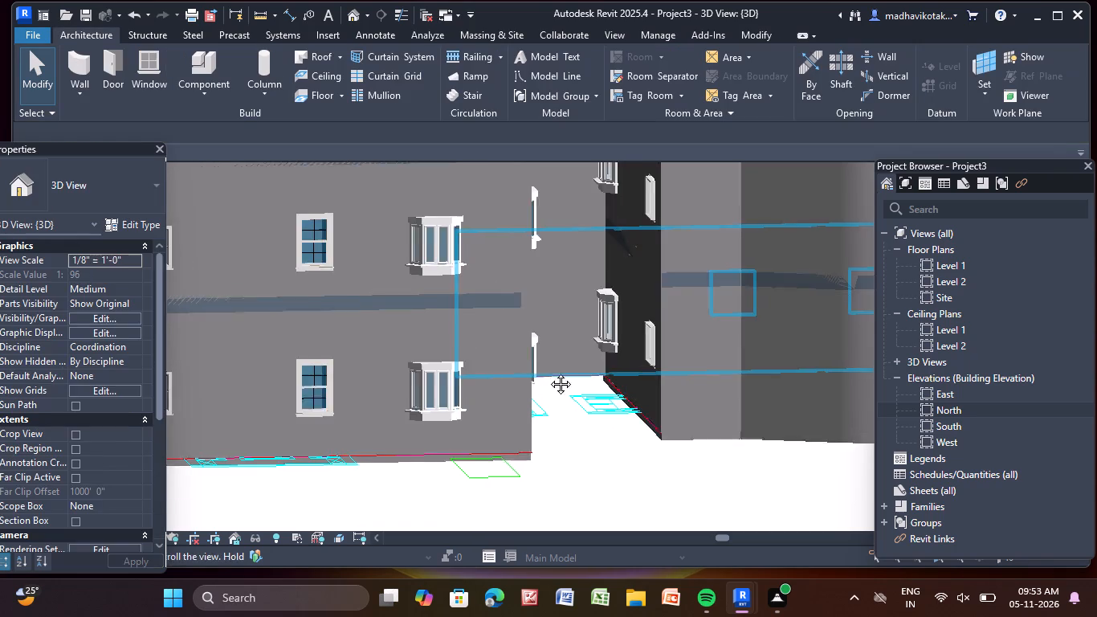
pyautogui.moveTo(548, 372); pyautogui.dragTo(477, 517, button='middle')
pyautogui.moveTo(526, 285); pyautogui.dragTo(523, 388, button='middle')
pyautogui.click(523, 389)
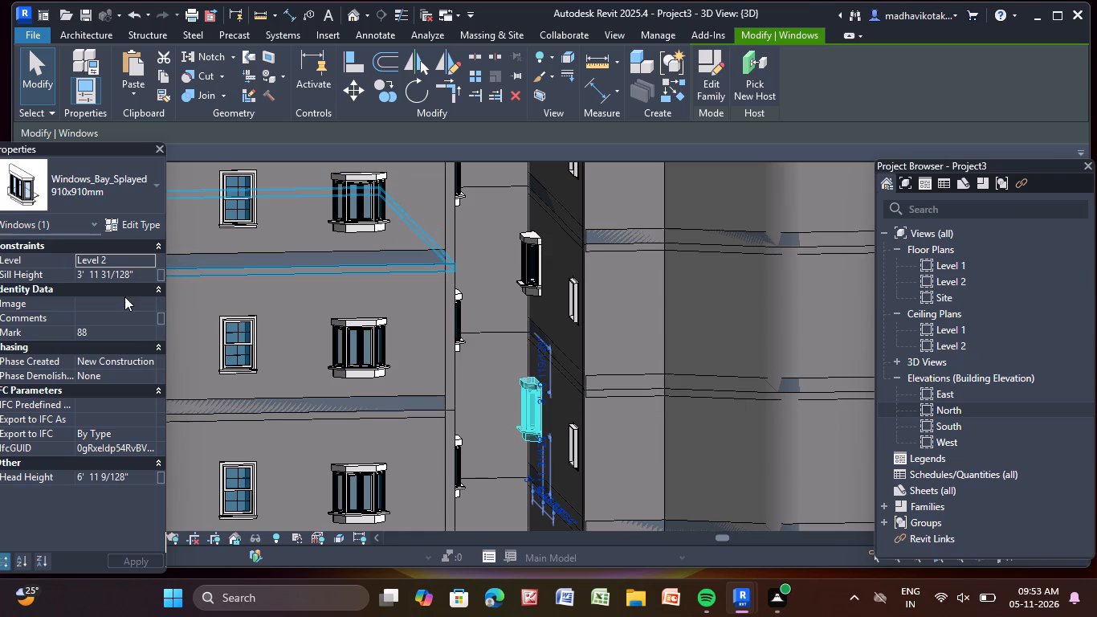
pyautogui.doubleClick(141, 276)
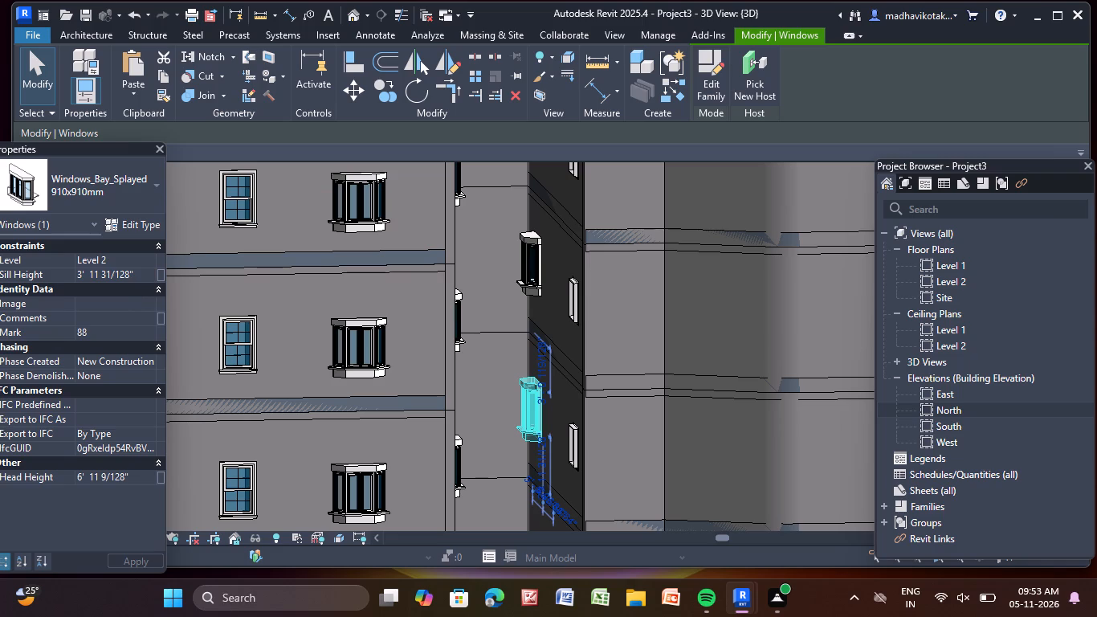
pyautogui.press('BackSpace')
pyautogui.press('BackSpace')
pyautogui.press('BackSpace')
pyautogui.press('BackSpace')
pyautogui.press('BackSpace')
pyautogui.press('BackSpace')
pyautogui.press('BackSpace')
pyautogui.press('BackSpace')
pyautogui.press('BackSpace')
pyautogui.press('BackSpace')
pyautogui.press('Return')
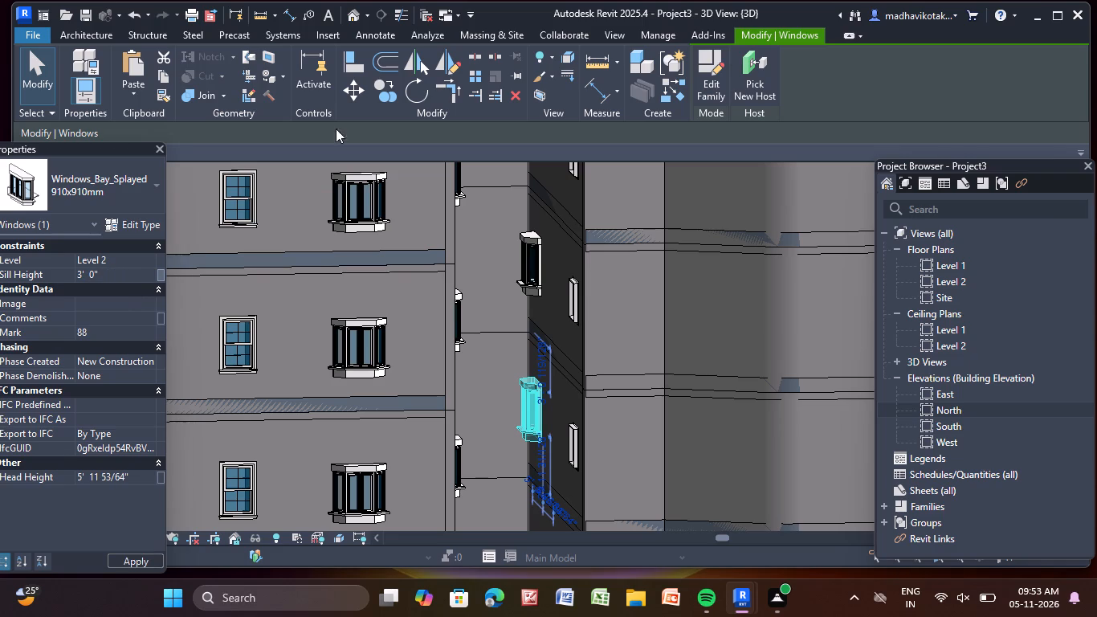
# Set the sill height of the Level 3 bay window in the same stack on the recess side wall to 3' 0".
pyautogui.moveTo(531, 345); pyautogui.dragTo(516, 477, button='middle')
pyautogui.scroll(4, 491, 403)
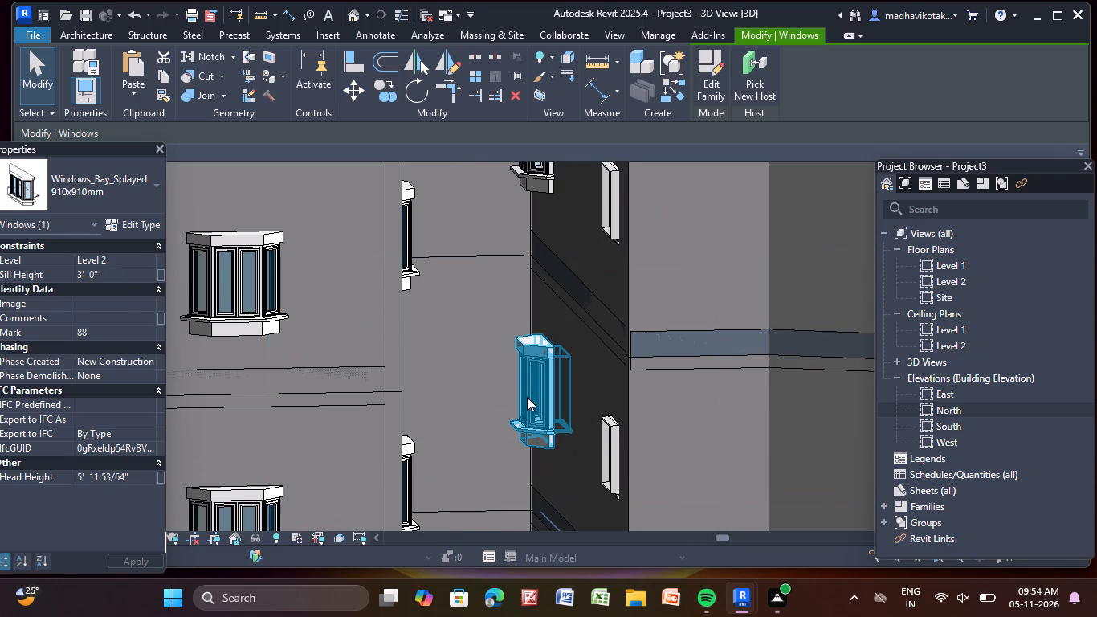
pyautogui.click(531, 394)
pyautogui.doubleClick(139, 272)
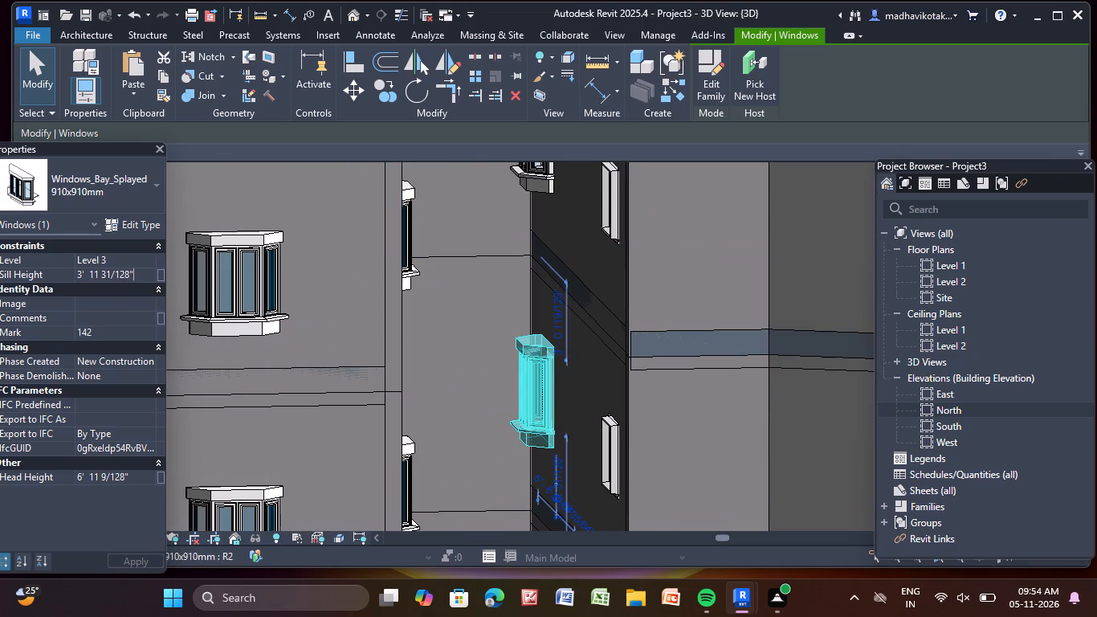
pyautogui.press('BackSpace')
pyautogui.press('BackSpace')
pyautogui.press('BackSpace')
pyautogui.press('BackSpace')
pyautogui.press('BackSpace')
pyautogui.press('BackSpace')
pyautogui.press('BackSpace')
pyautogui.press('BackSpace')
pyautogui.press('BackSpace')
pyautogui.press('BackSpace')
pyautogui.press('BackSpace')
pyautogui.press('BackSpace')
pyautogui.press('BackSpace')
pyautogui.press('BackSpace')
pyautogui.press('BackSpace')
pyautogui.press('BackSpace')
pyautogui.press('BackSpace')
pyautogui.press('BackSpace')
pyautogui.press('BackSpace')
pyautogui.press('BackSpace')
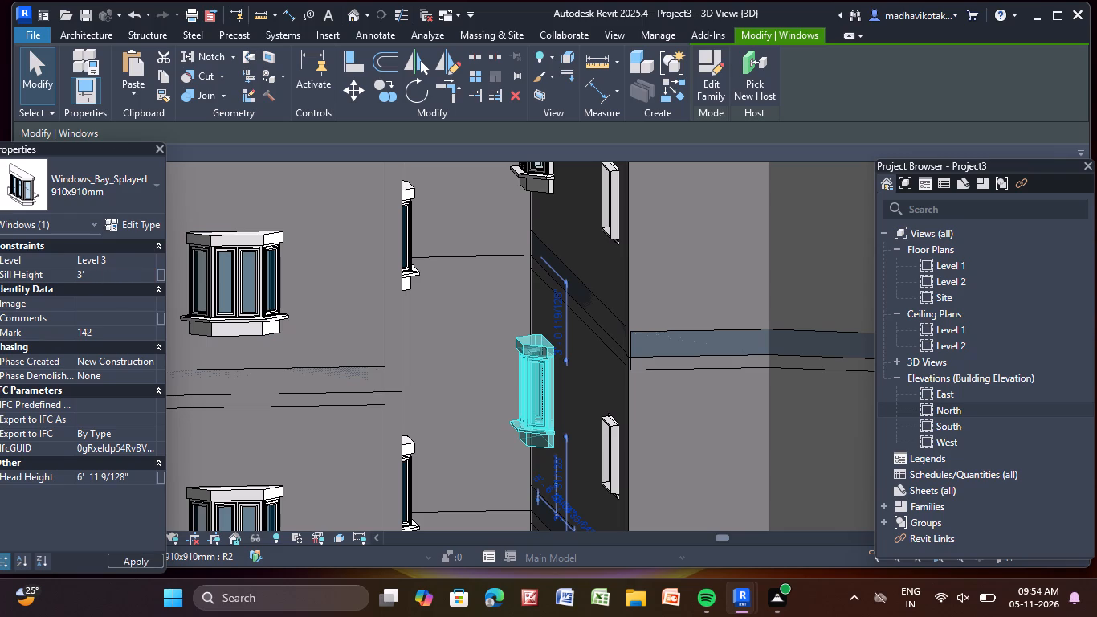
pyautogui.press('3')
pyautogui.press("'")
pyautogui.press('Return')
# Set the sill height of the Level 4 bay window in the recess side wall stack to 3' 0".
pyautogui.moveTo(446, 355); pyautogui.dragTo(408, 616, button='middle')
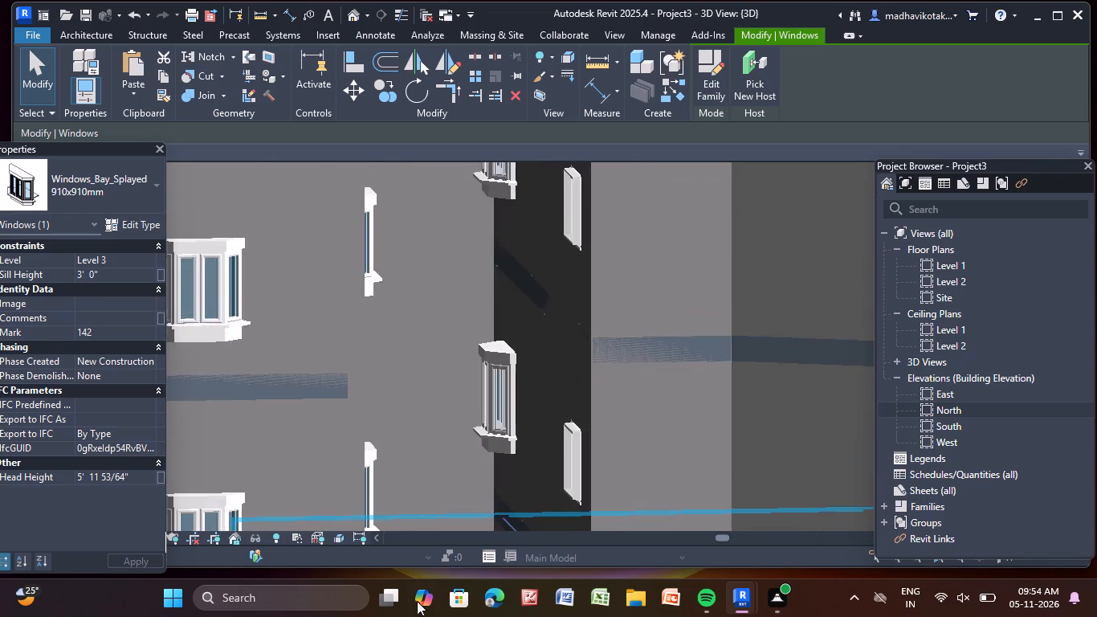
pyautogui.click(491, 386)
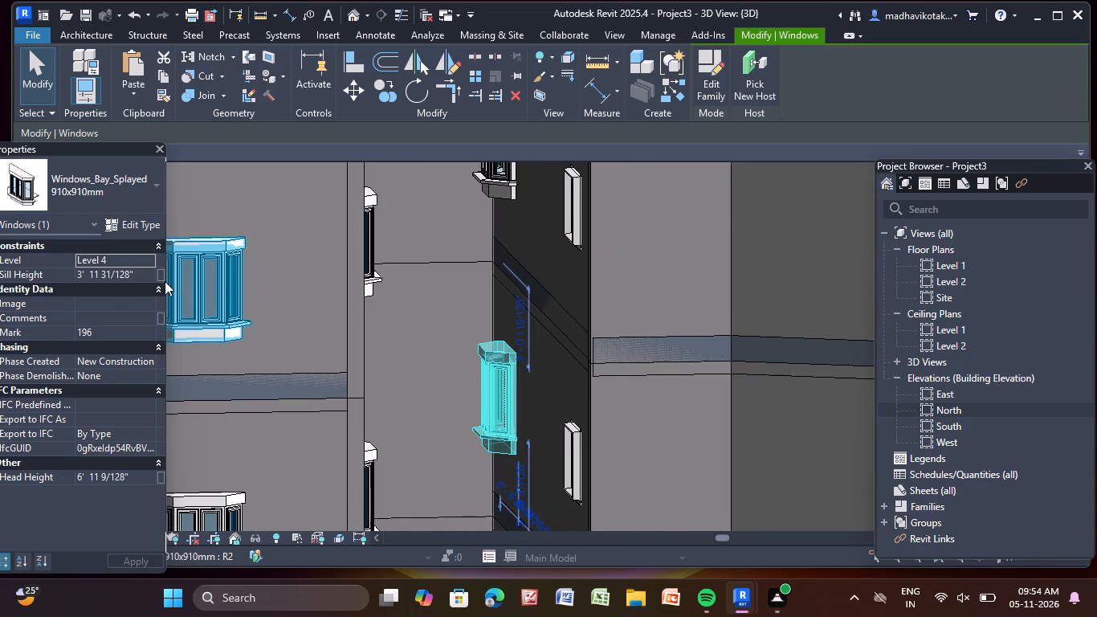
pyautogui.click(135, 276)
pyautogui.press('BackSpace')
pyautogui.press('BackSpace')
pyautogui.press('BackSpace')
pyautogui.press('BackSpace')
pyautogui.press('BackSpace')
pyautogui.press('BackSpace')
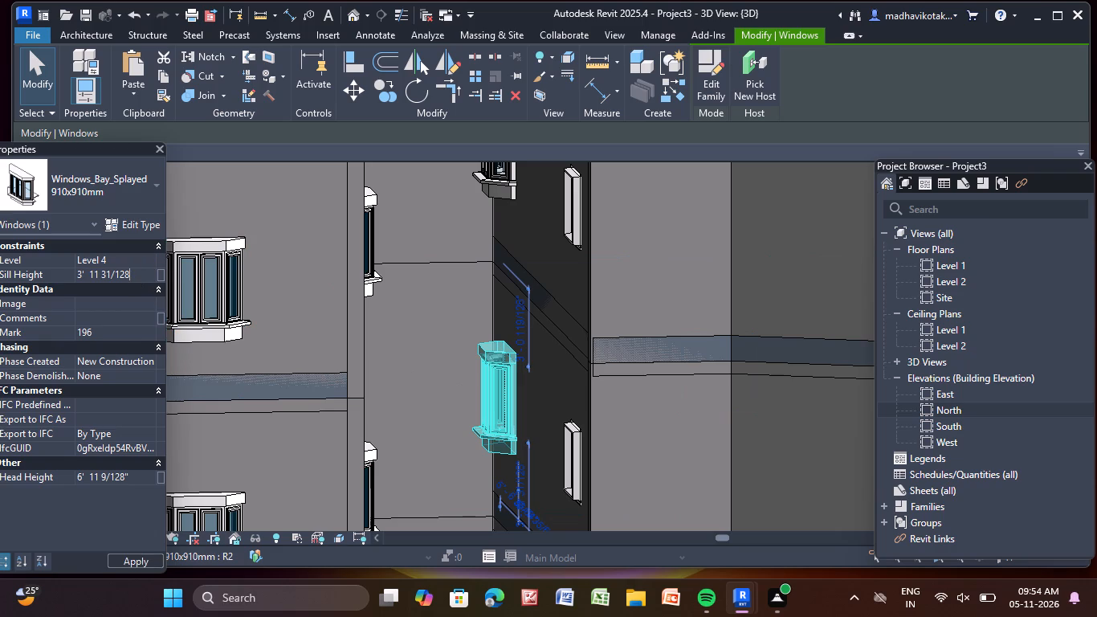
pyautogui.press('BackSpace')
pyautogui.press('BackSpace')
pyautogui.press('BackSpace')
pyautogui.press('BackSpace')
pyautogui.press('BackSpace')
pyautogui.press('Return')
# Set the sill height of the Level 5 bay window at the top of the same recess side wall stack to 3' 0".
pyautogui.moveTo(435, 372); pyautogui.dragTo(445, 542, button='middle')
pyautogui.click(492, 281)
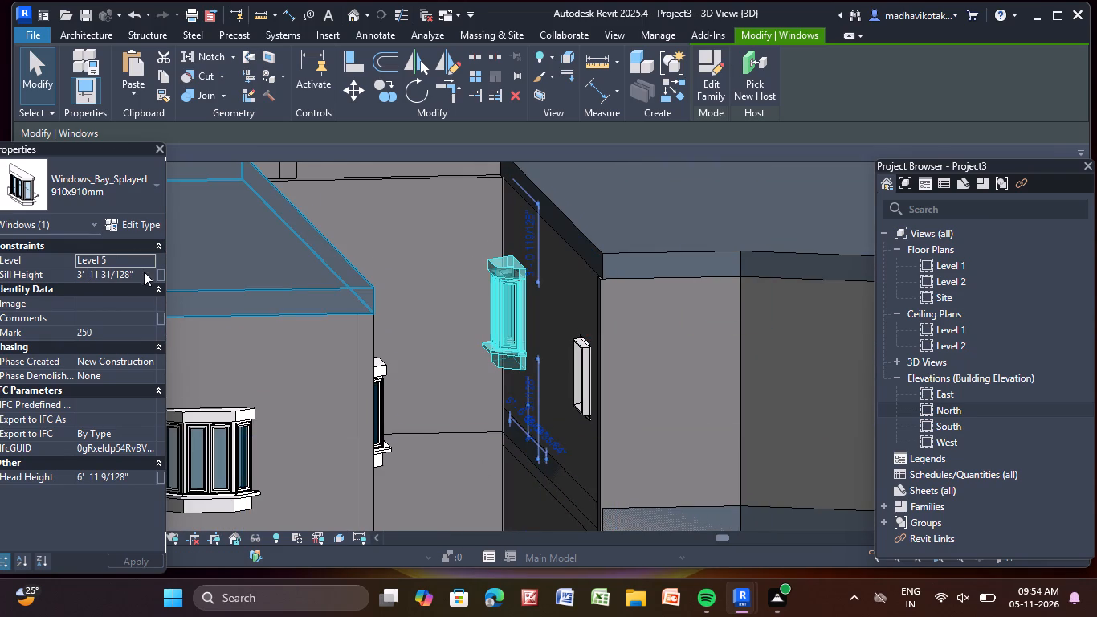
pyautogui.click(139, 278)
pyautogui.press('BackSpace')
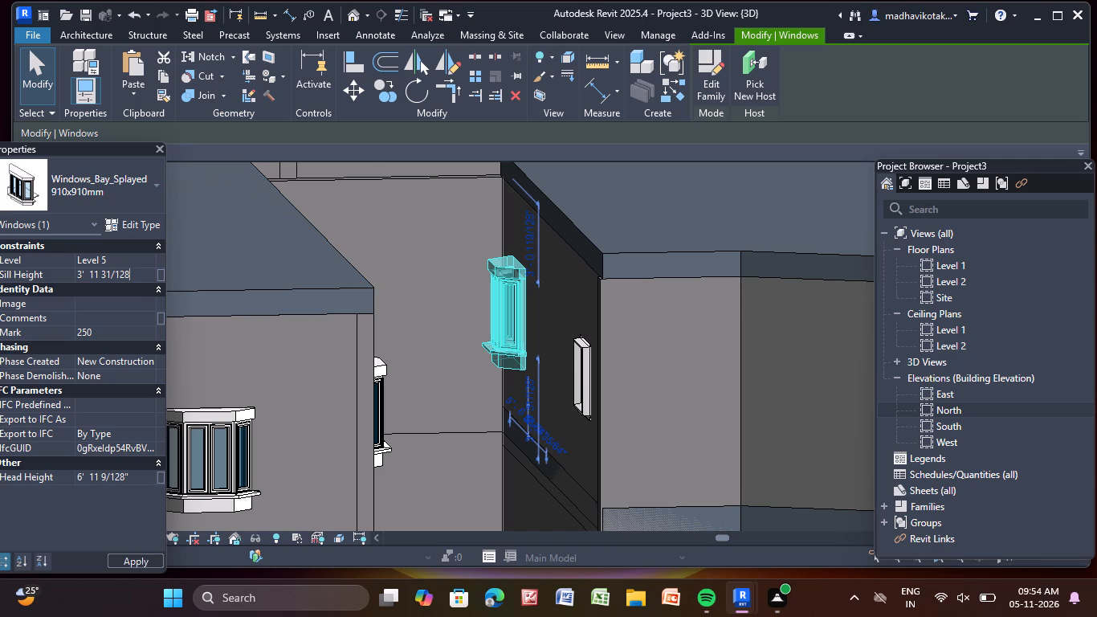
pyautogui.press('BackSpace')
pyautogui.press('BackSpace')
pyautogui.press('BackSpace')
pyautogui.press('BackSpace')
pyautogui.press('BackSpace')
pyautogui.press('BackSpace')
pyautogui.press('BackSpace')
pyautogui.press('BackSpace')
pyautogui.press('BackSpace')
pyautogui.press('BackSpace')
pyautogui.press('BackSpace')
pyautogui.press('Return')
# On the facade with three bay windows and one double-hung per floor, set the Level 5 corner bay window's sill height to 3' 0".
pyautogui.scroll(-1, 483, 341)
pyautogui.moveTo(374, 385); pyautogui.dragTo(323, 238, button='middle')
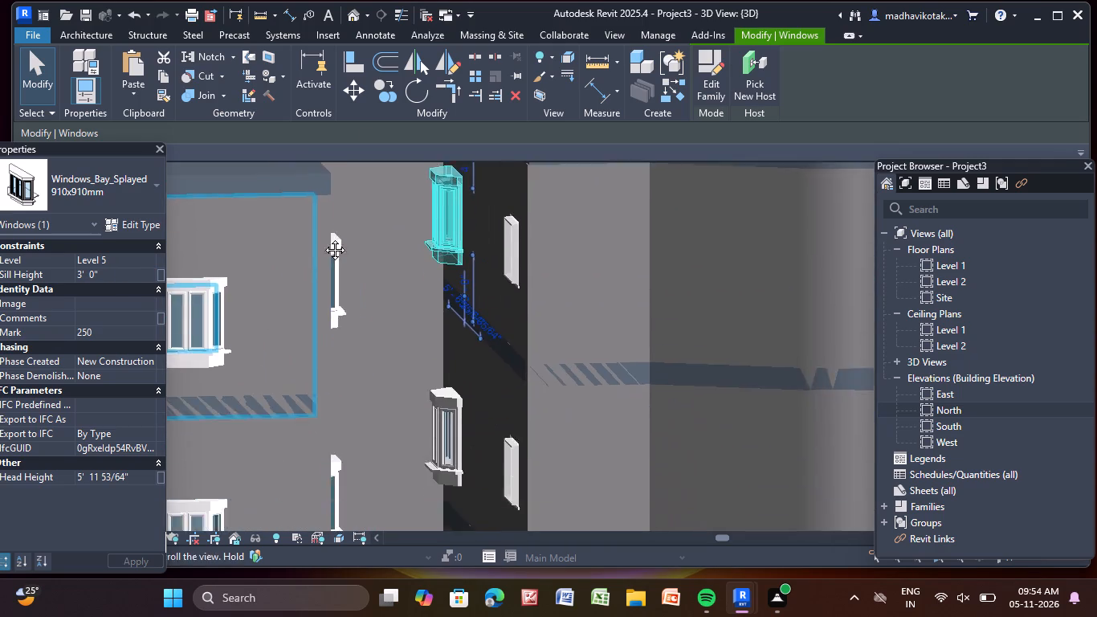
pyautogui.moveTo(323, 238); pyautogui.dragTo(321, 235, button='middle')
pyautogui.scroll(3, 357, 379)
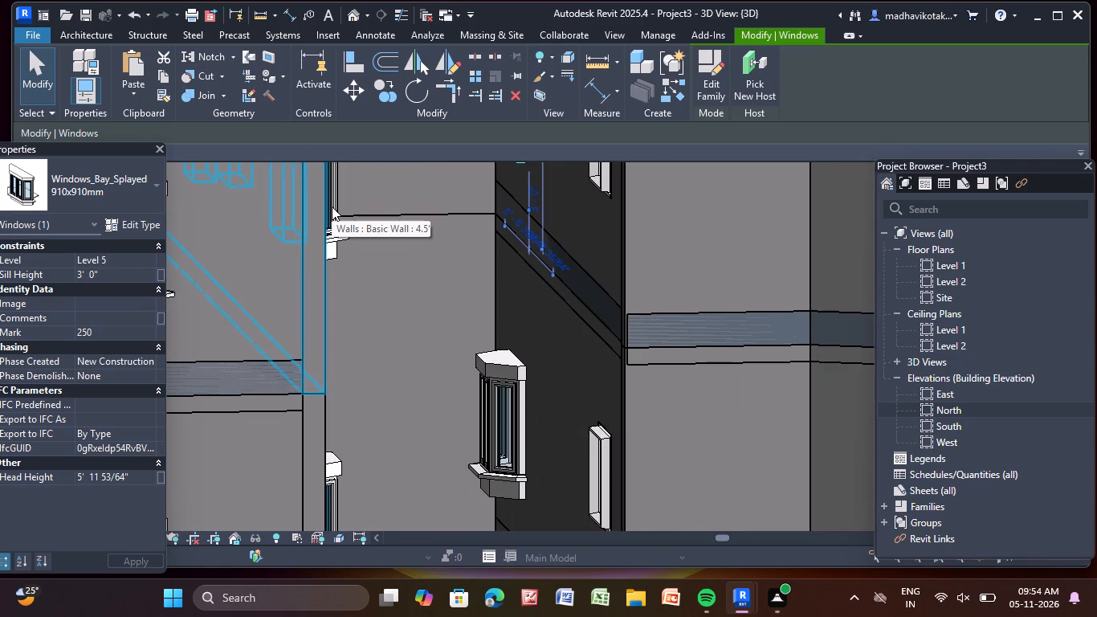
pyautogui.moveTo(412, 313); pyautogui.dragTo(400, 319, button='middle')
pyautogui.scroll(1, 412, 313)
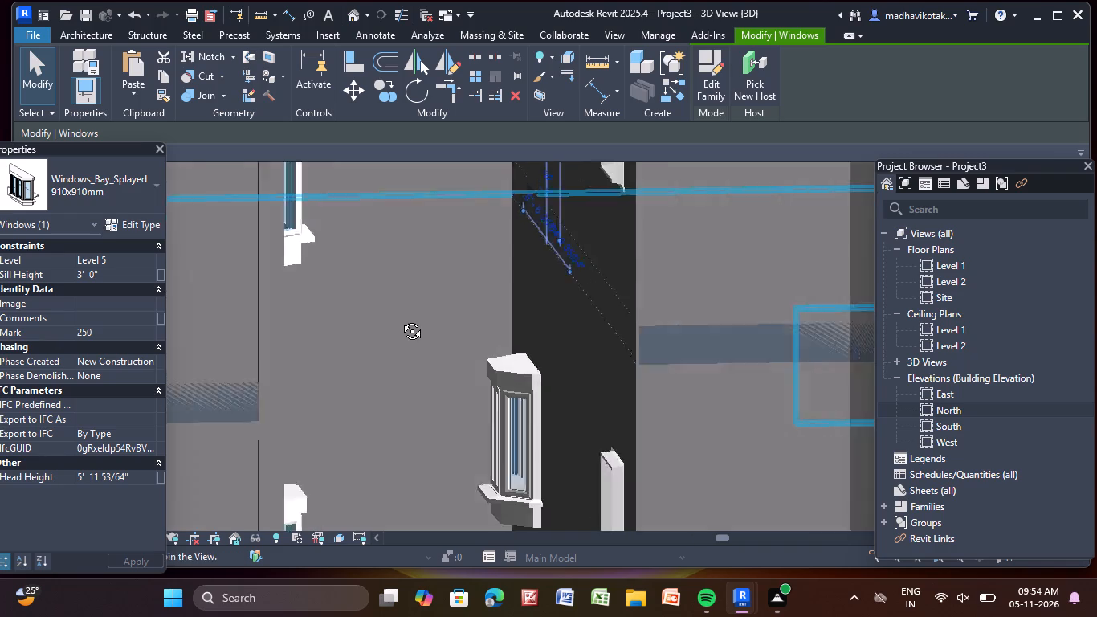
pyautogui.moveTo(400, 319); pyautogui.dragTo(396, 319, button='middle')
pyautogui.scroll(-5, 388, 296)
pyautogui.moveTo(388, 296); pyautogui.dragTo(446, 285, button='middle')
pyautogui.moveTo(444, 285); pyautogui.dragTo(417, 286, button='middle')
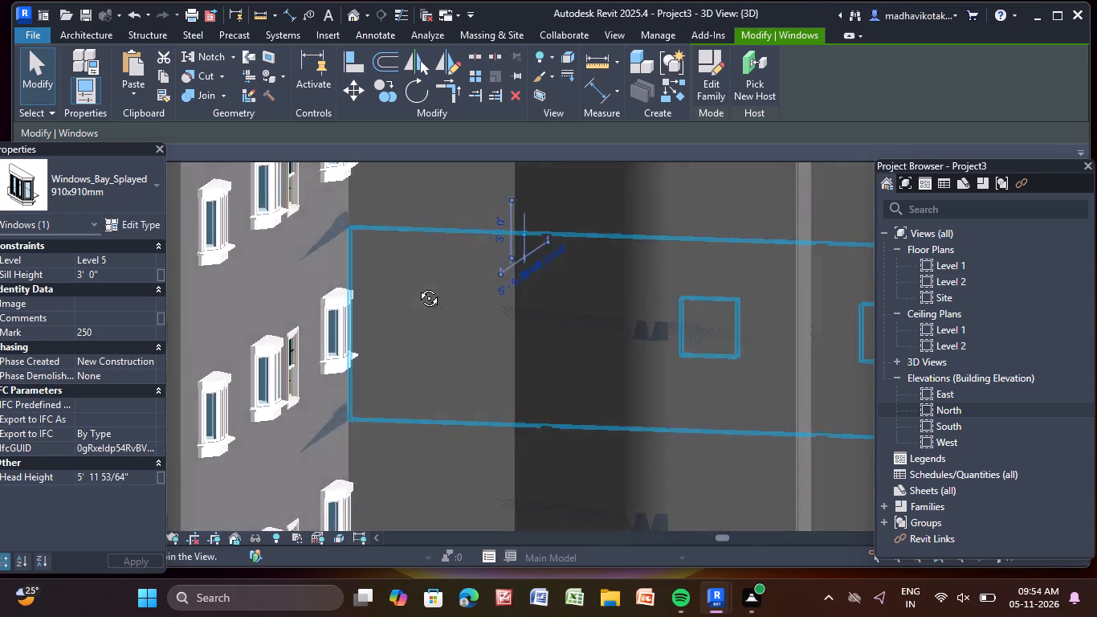
pyautogui.moveTo(417, 286); pyautogui.dragTo(407, 284, button='middle')
pyautogui.scroll(-5, 406, 284)
pyautogui.moveTo(418, 286); pyautogui.dragTo(640, 269, button='middle')
pyautogui.scroll(5, 511, 216)
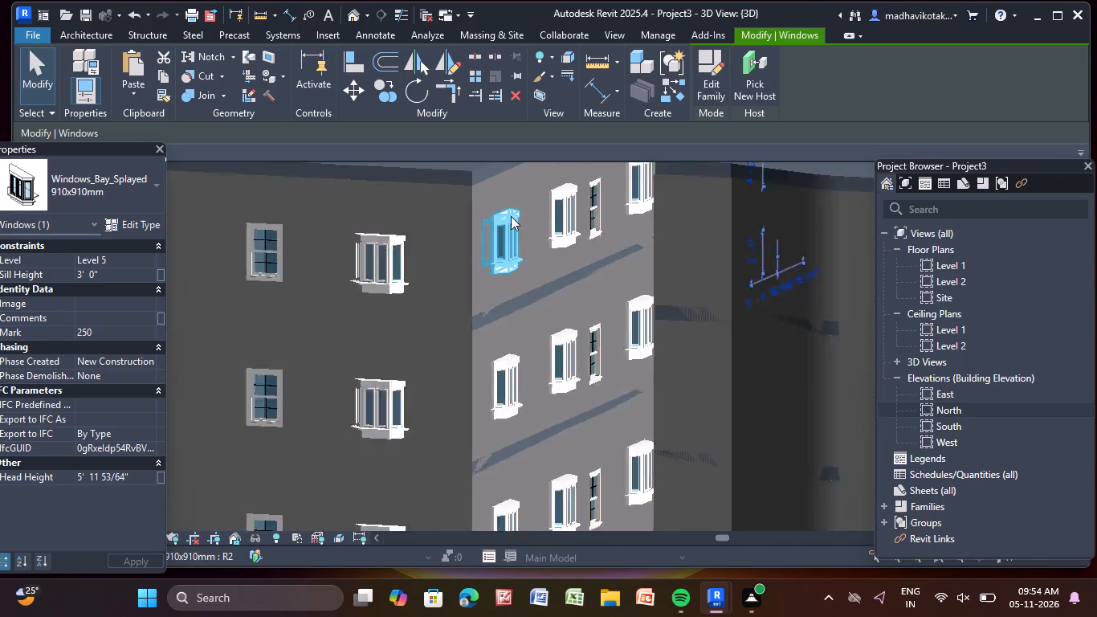
pyautogui.click(501, 256)
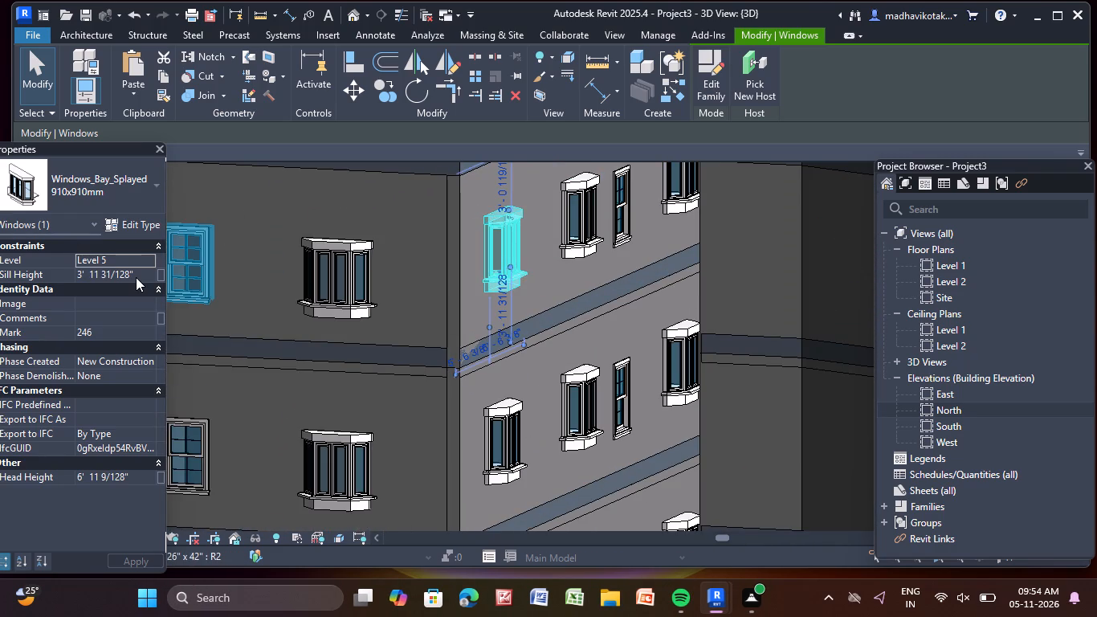
pyautogui.click(136, 277)
pyautogui.press('BackSpace')
pyautogui.press('BackSpace')
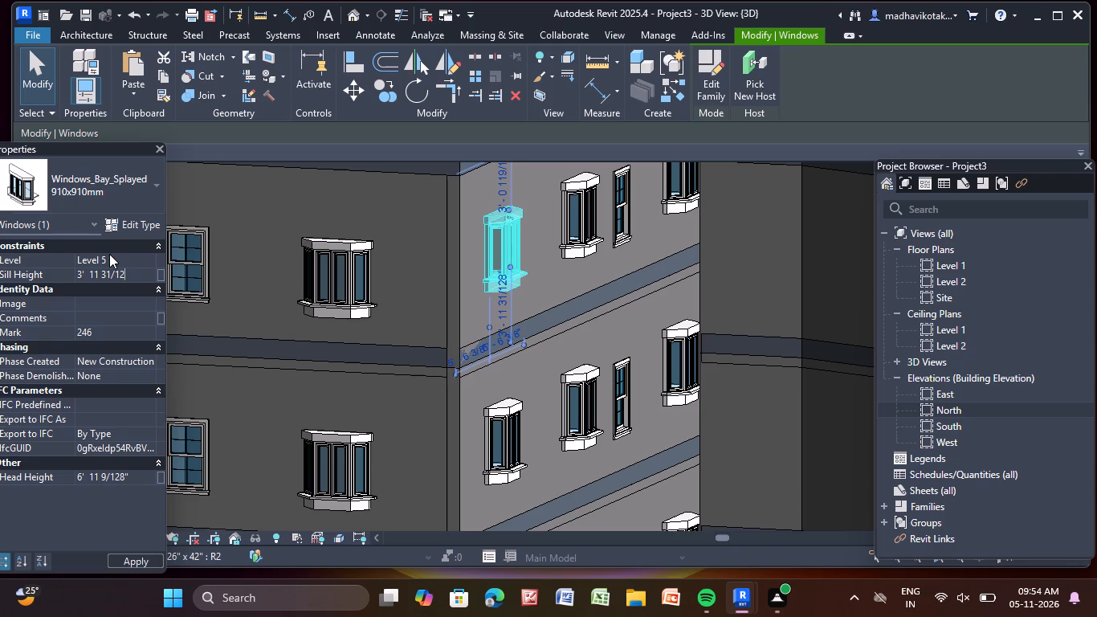
pyautogui.press('BackSpace')
pyautogui.press('BackSpace')
pyautogui.press('BackSpace')
pyautogui.press('BackSpace')
pyautogui.press('BackSpace')
pyautogui.press('BackSpace')
pyautogui.press('BackSpace')
pyautogui.press('BackSpace')
pyautogui.press('Return')
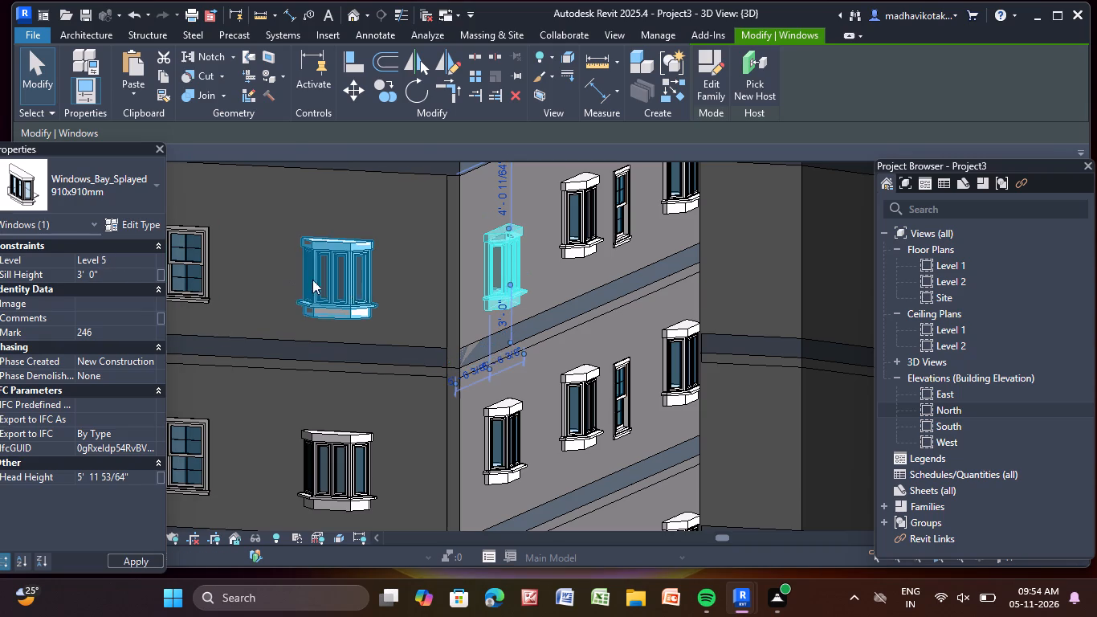
# Set the sill height of the Level 5 middle bay window, beside the double-hung window on the same facade, to 3' 0".
pyautogui.scroll(4, 608, 226)
pyautogui.click(577, 220)
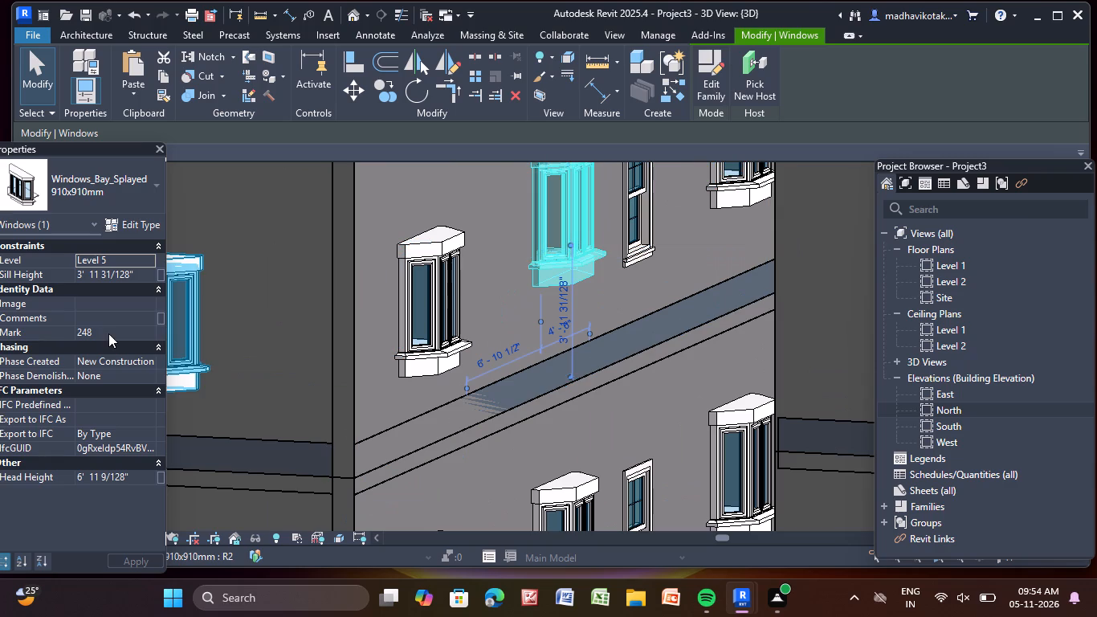
pyautogui.click(141, 276)
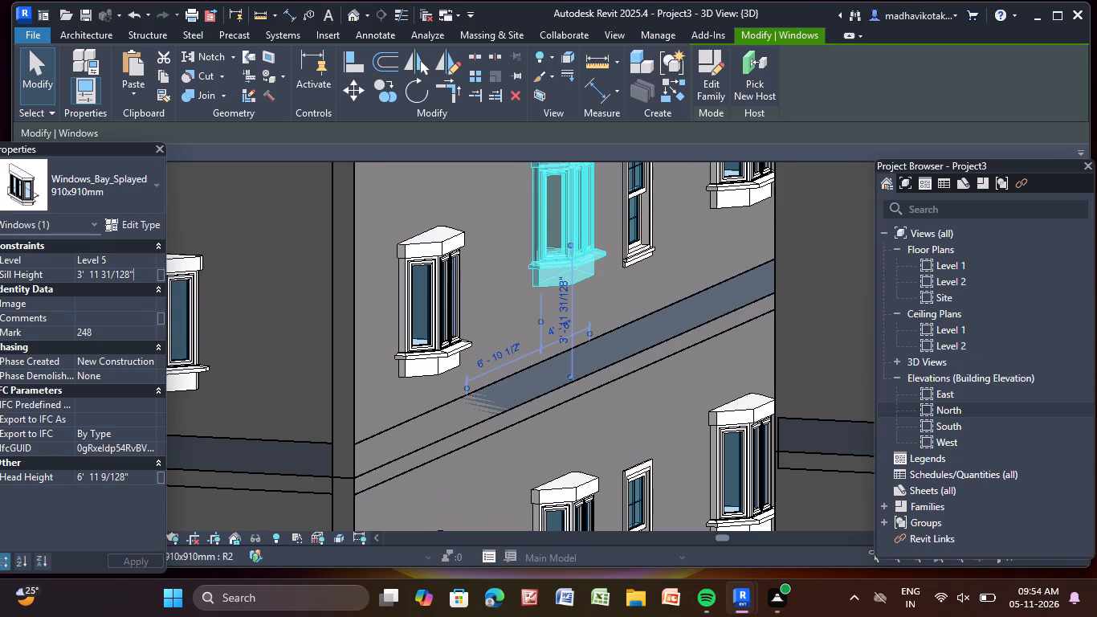
pyautogui.press('BackSpace')
pyautogui.press('BackSpace')
pyautogui.press('BackSpace')
pyautogui.press('BackSpace')
pyautogui.press('BackSpace')
pyautogui.press('BackSpace')
pyautogui.press('BackSpace')
pyautogui.press('BackSpace')
pyautogui.press('BackSpace')
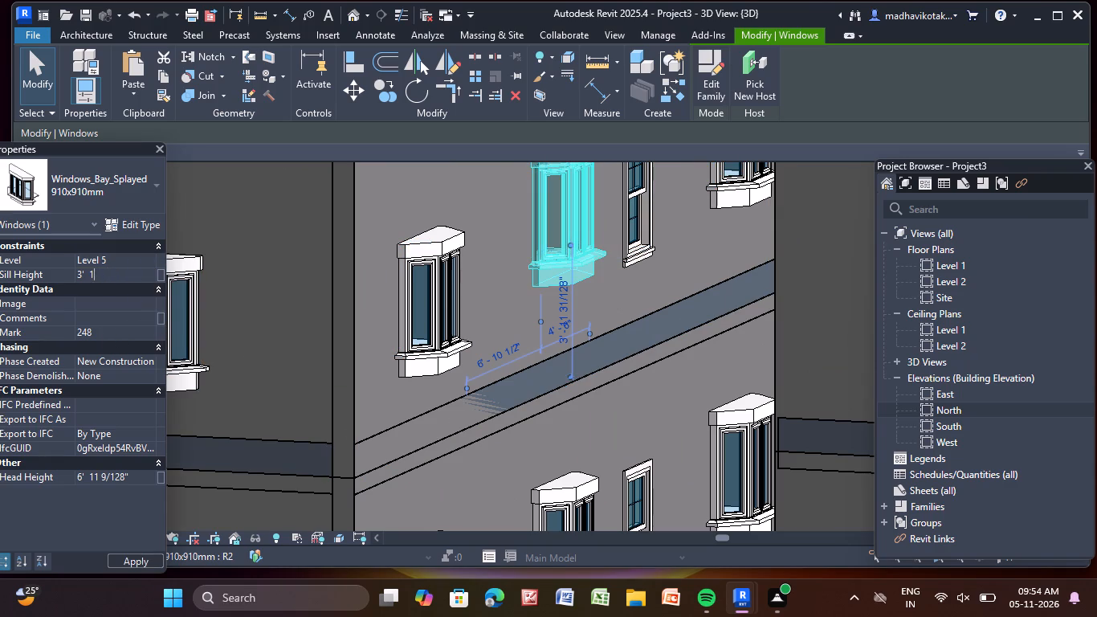
pyautogui.press('BackSpace')
pyautogui.press('Return')
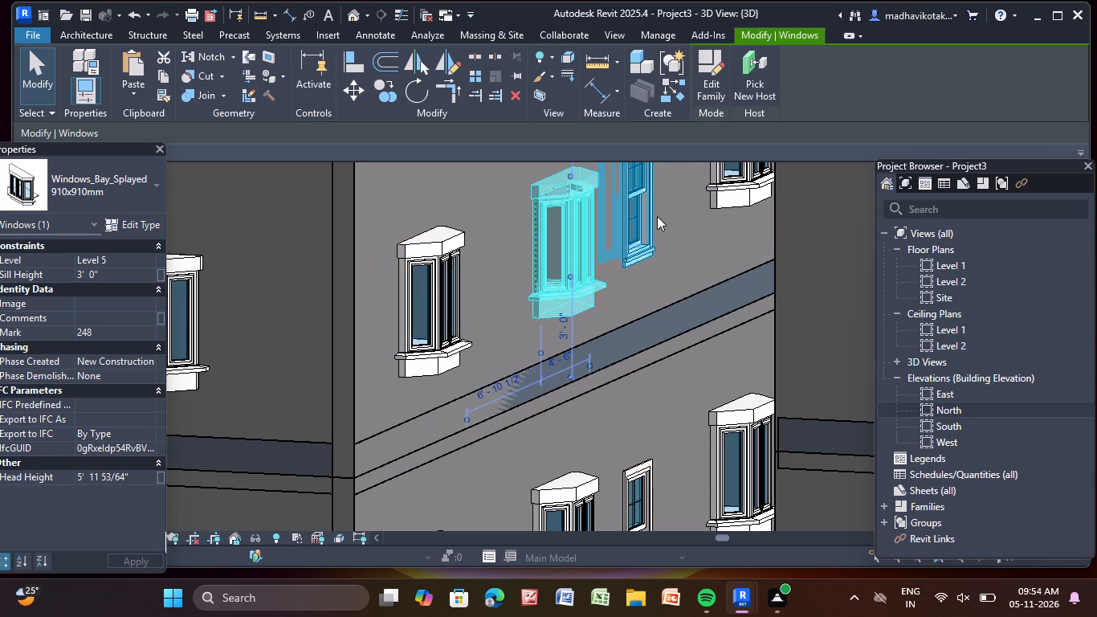
# Set the sill height of the Level 5 bay window beyond the double-hung, at the facade's far end, to 3' 0".
pyautogui.click(628, 203)
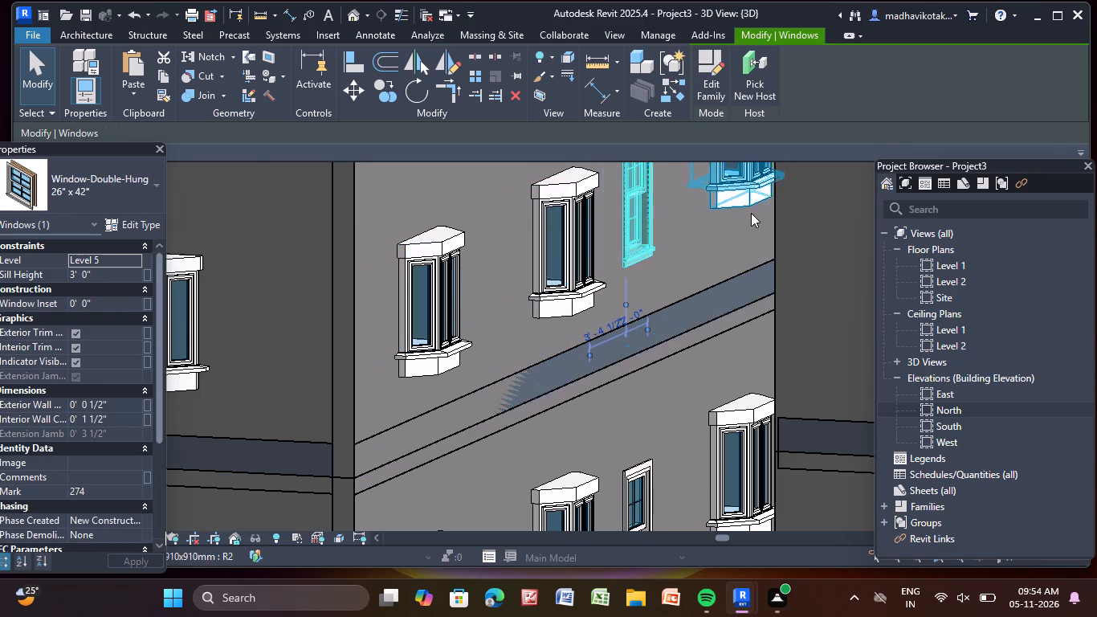
pyautogui.click(752, 189)
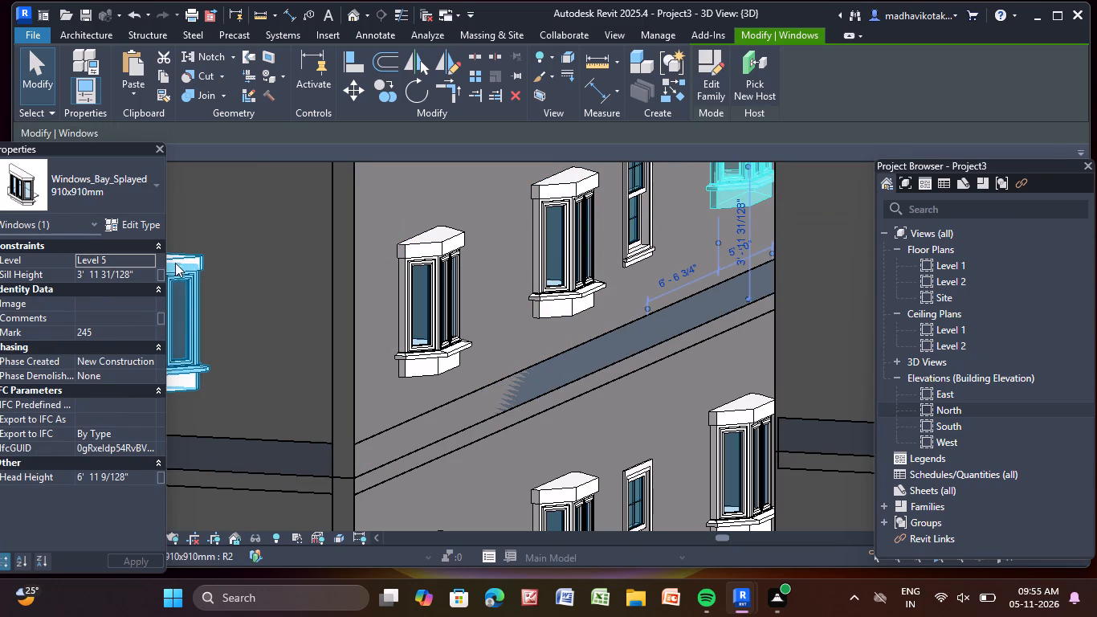
pyautogui.click(141, 278)
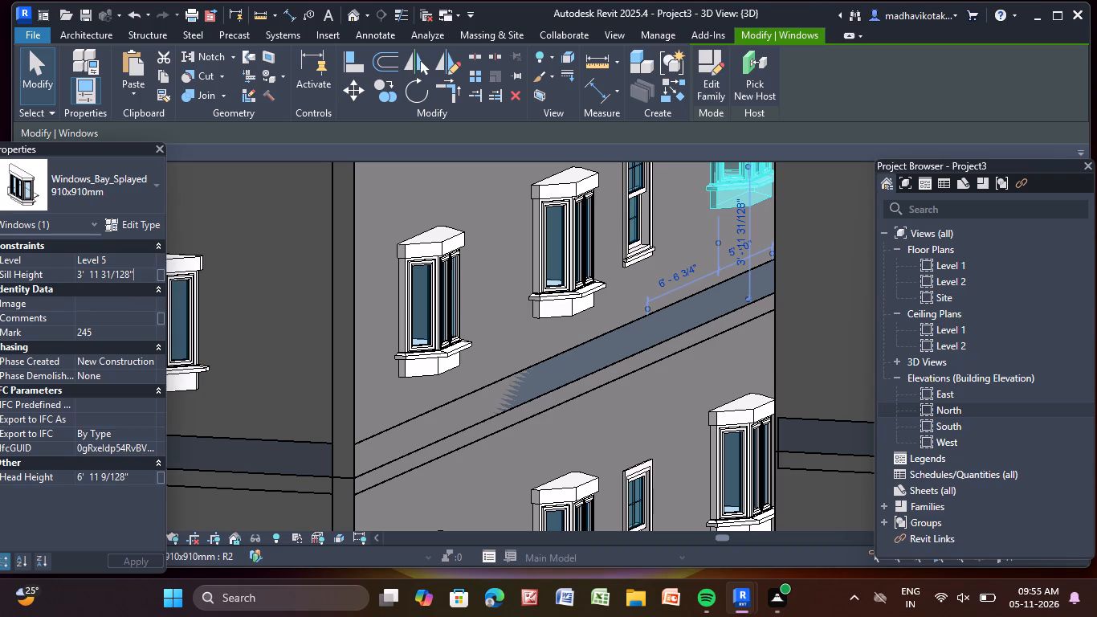
pyautogui.press('BackSpace')
pyautogui.press('BackSpace')
pyautogui.press('BackSpace')
pyautogui.press('BackSpace')
pyautogui.press('BackSpace')
pyautogui.press('BackSpace')
pyautogui.press('BackSpace')
pyautogui.press('BackSpace')
pyautogui.press('BackSpace')
pyautogui.press('BackSpace')
pyautogui.press('BackSpace')
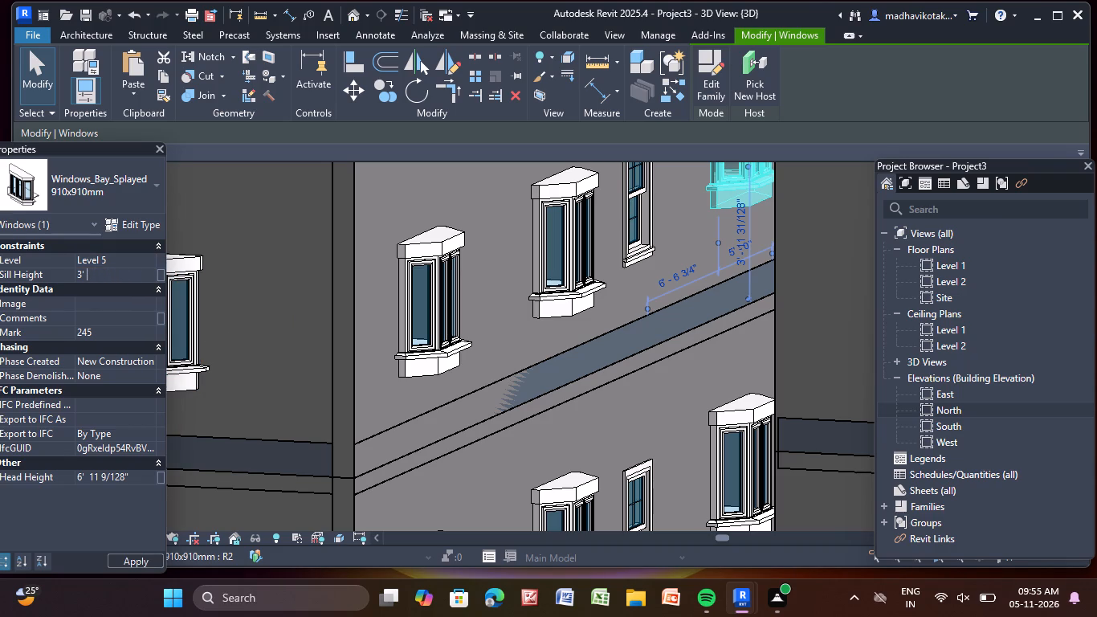
pyautogui.press('Return')
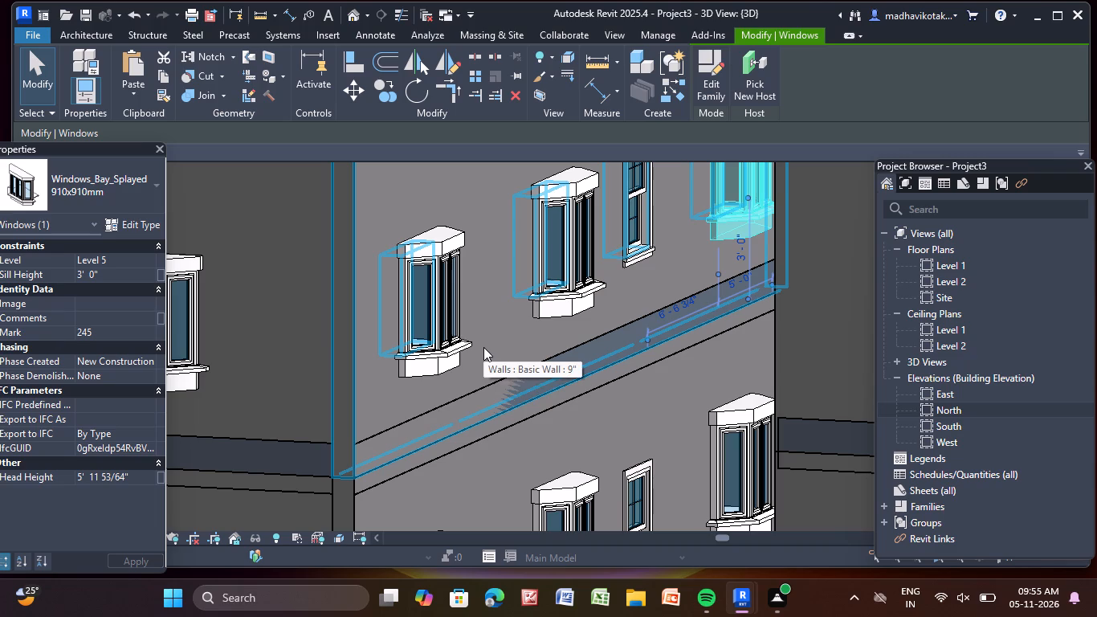
# Set the sill height of the Level 4 bay window directly below the Level 5 corner bay window to 3' 0".
pyautogui.scroll(-1, 483, 347)
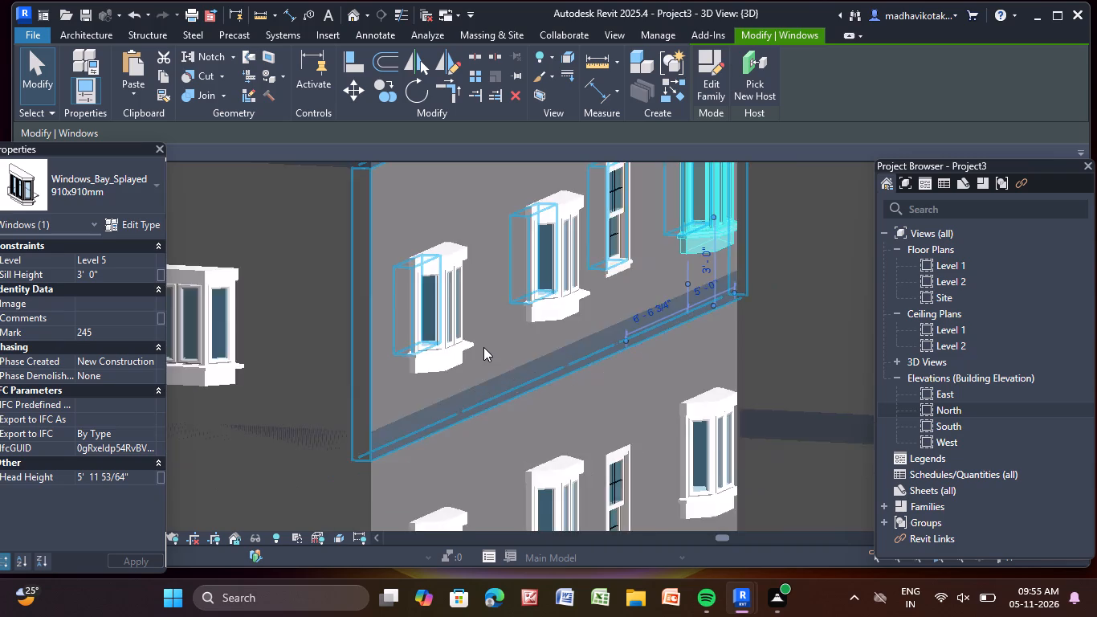
pyautogui.scroll(-2, 483, 347)
pyautogui.moveTo(481, 345); pyautogui.dragTo(418, 234, button='middle')
pyautogui.scroll(3, 397, 408)
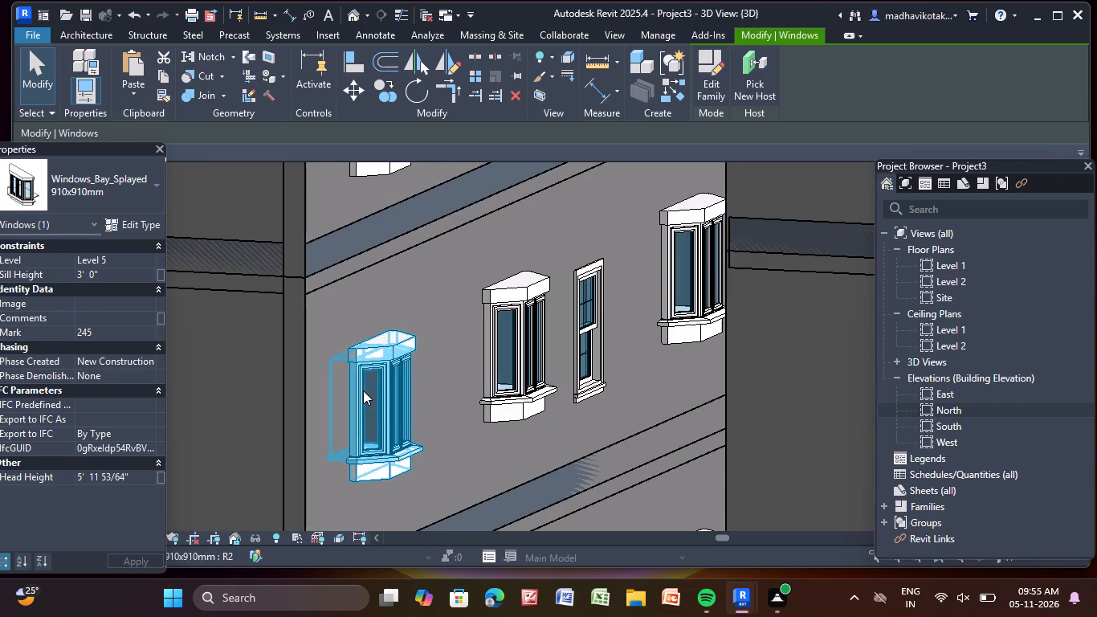
pyautogui.click(362, 390)
pyautogui.click(145, 276)
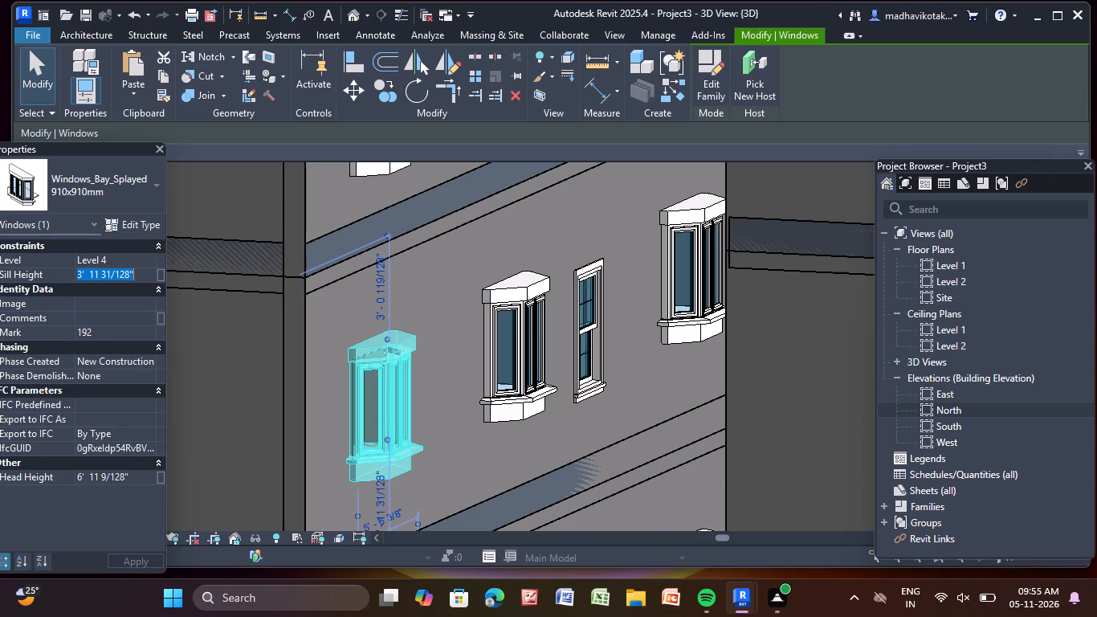
pyautogui.press('BackSpace')
pyautogui.write("3'")
pyautogui.press('Return')
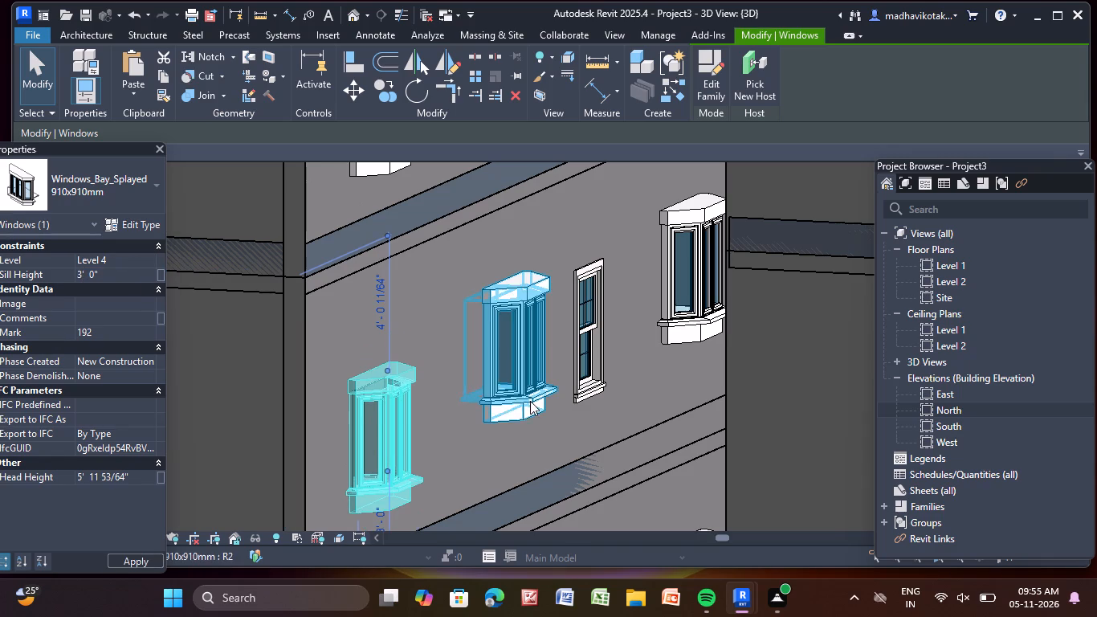
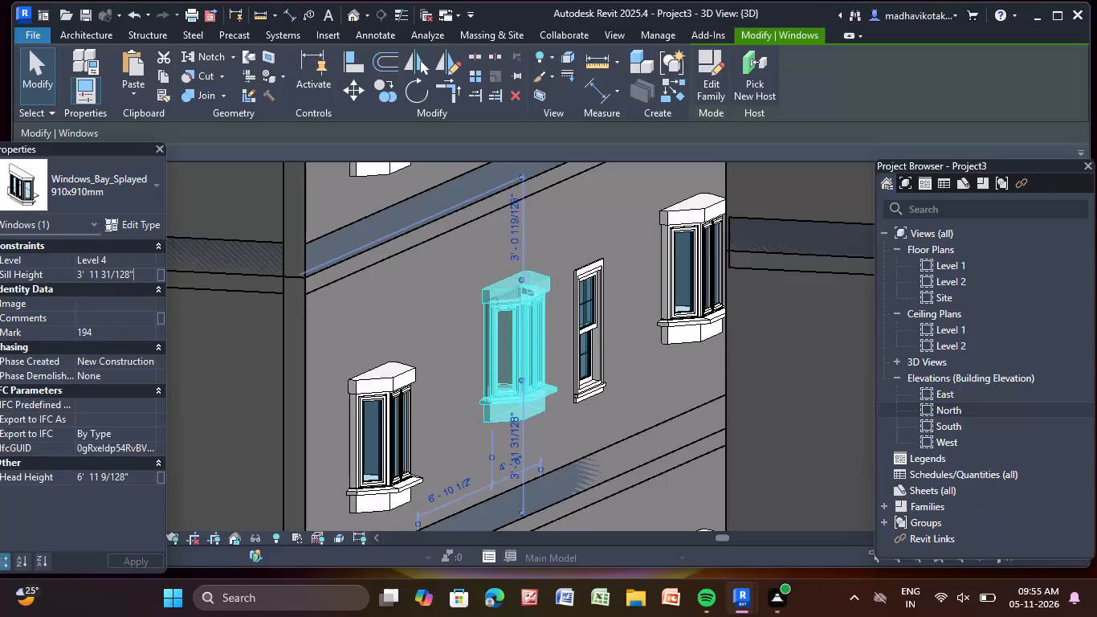
# Set the sill height of the Level 4 middle bay window, beside the double-hung window, to 3' 0".
pyautogui.press('BackSpace')
pyautogui.press('BackSpace')
pyautogui.press('BackSpace')
pyautogui.press('BackSpace')
pyautogui.press('BackSpace')
pyautogui.press('BackSpace')
pyautogui.press('BackSpace')
pyautogui.press('BackSpace')
pyautogui.press('BackSpace')
pyautogui.press('BackSpace')
pyautogui.press('BackSpace')
pyautogui.press('BackSpace')
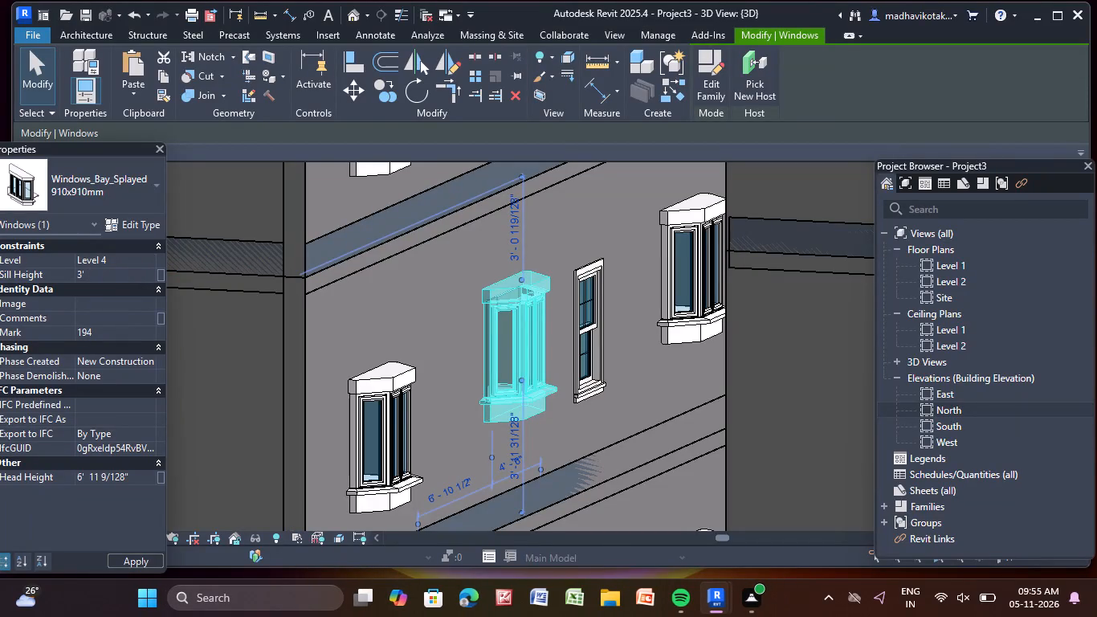
pyautogui.press('Return')
# Set the sill height of the Level 4 bay window beyond the double-hung, at the facade's far end, to 3' 0".
pyautogui.click(586, 311)
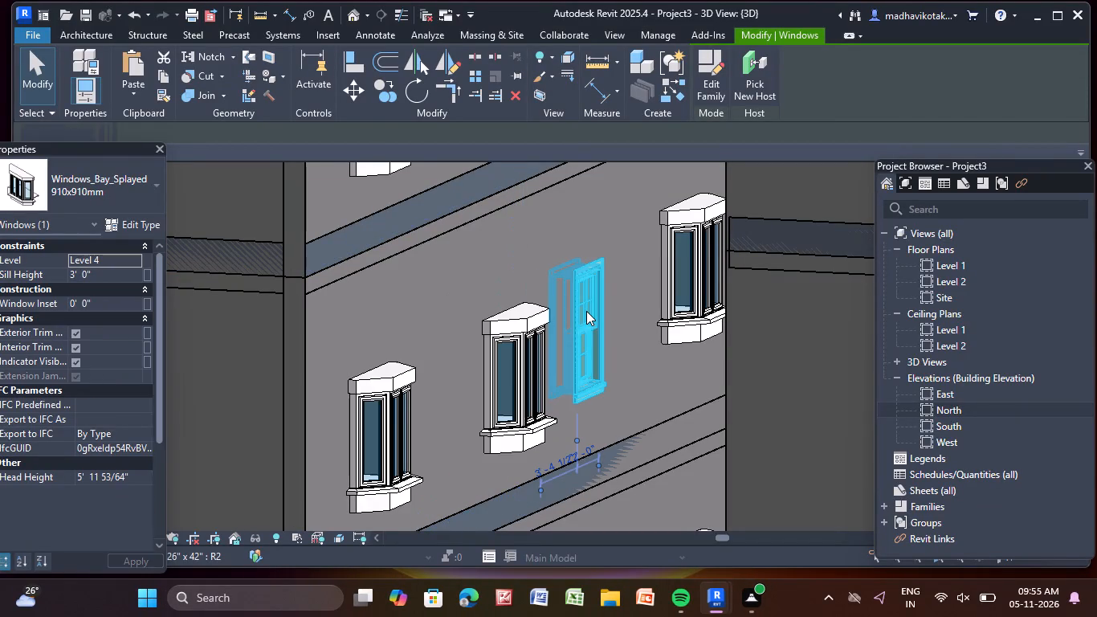
pyautogui.press('Escape')
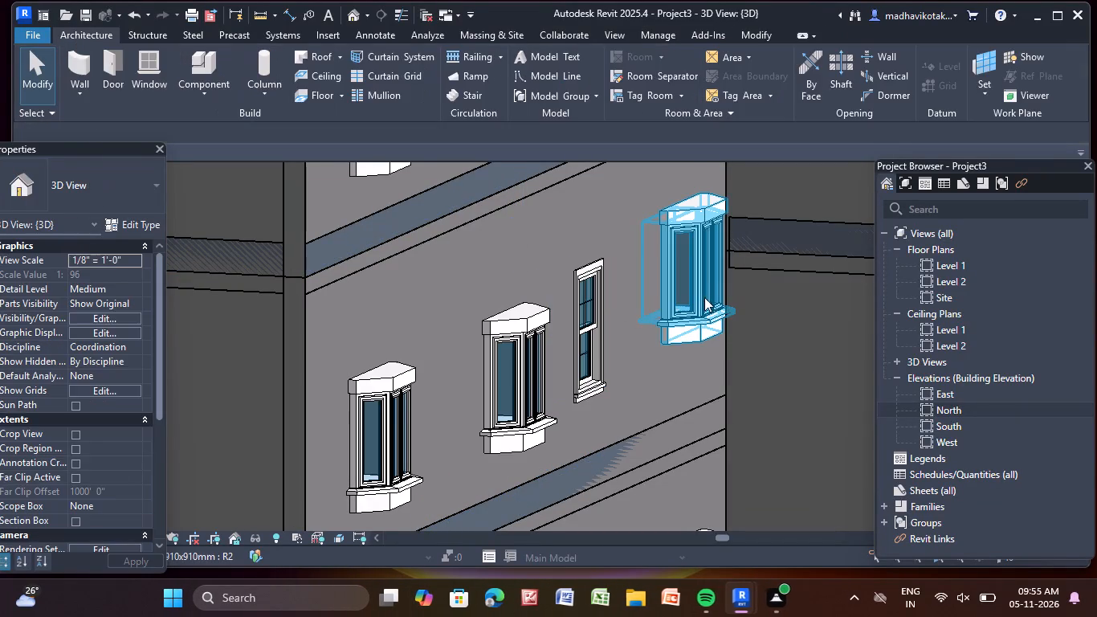
pyautogui.click(705, 292)
pyautogui.click(141, 273)
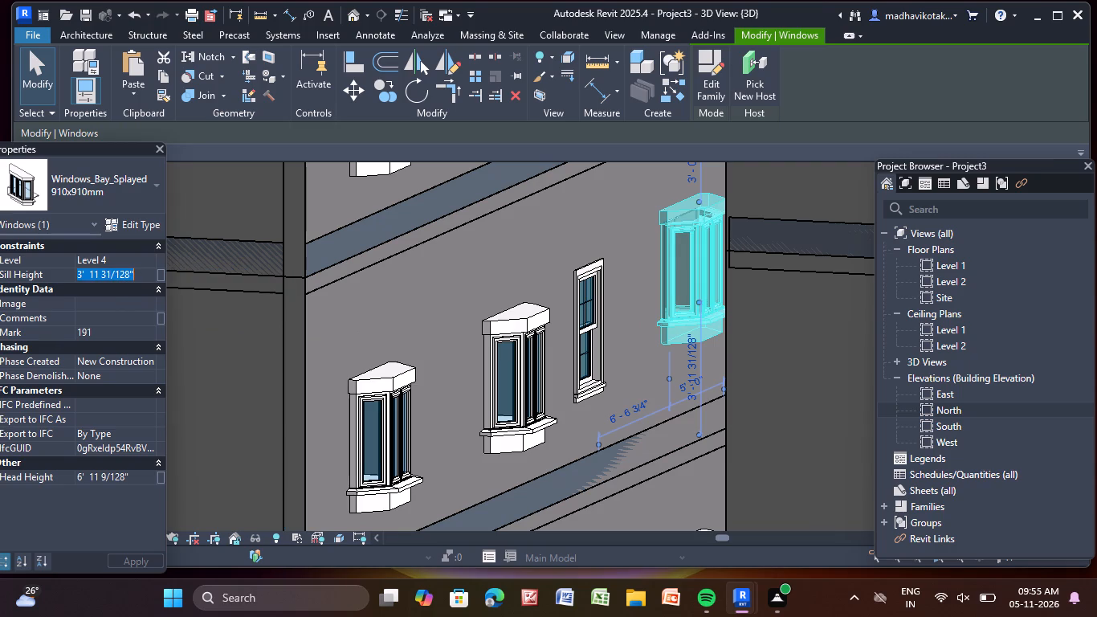
pyautogui.press('BackSpace')
pyautogui.write("3'")
pyautogui.press('Return')
# Set the sill height of the Level 3 corner bay window on the same facade to 3' 0".
pyautogui.scroll(-5, 402, 316)
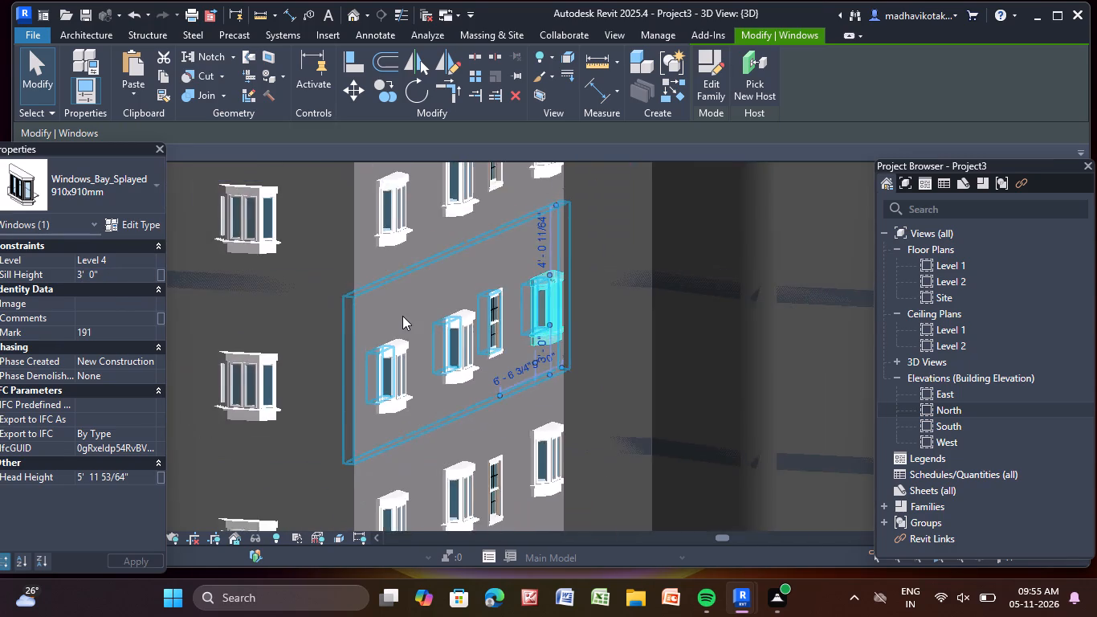
pyautogui.moveTo(363, 310); pyautogui.dragTo(277, 113, button='middle')
pyautogui.scroll(2, 288, 331)
pyautogui.click(324, 360)
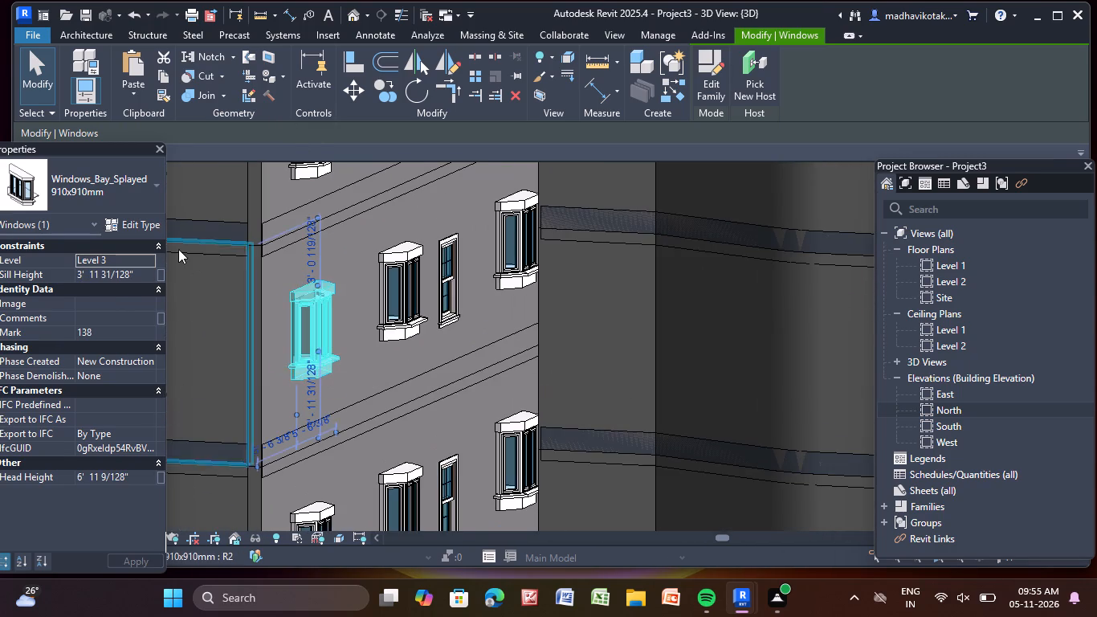
pyautogui.doubleClick(137, 276)
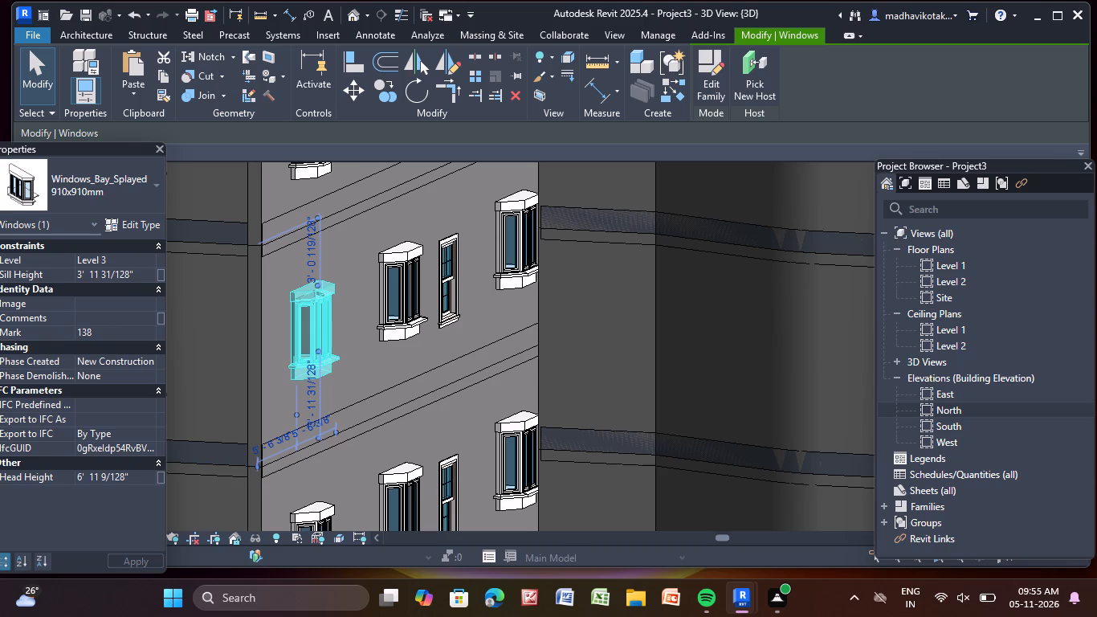
pyautogui.press('BackSpace')
pyautogui.press('BackSpace')
pyautogui.press('BackSpace')
pyautogui.press('BackSpace')
pyautogui.press('BackSpace')
pyautogui.press('BackSpace')
pyautogui.press('BackSpace')
pyautogui.press('BackSpace')
pyautogui.press('BackSpace')
pyautogui.press('BackSpace')
pyautogui.press('Return')
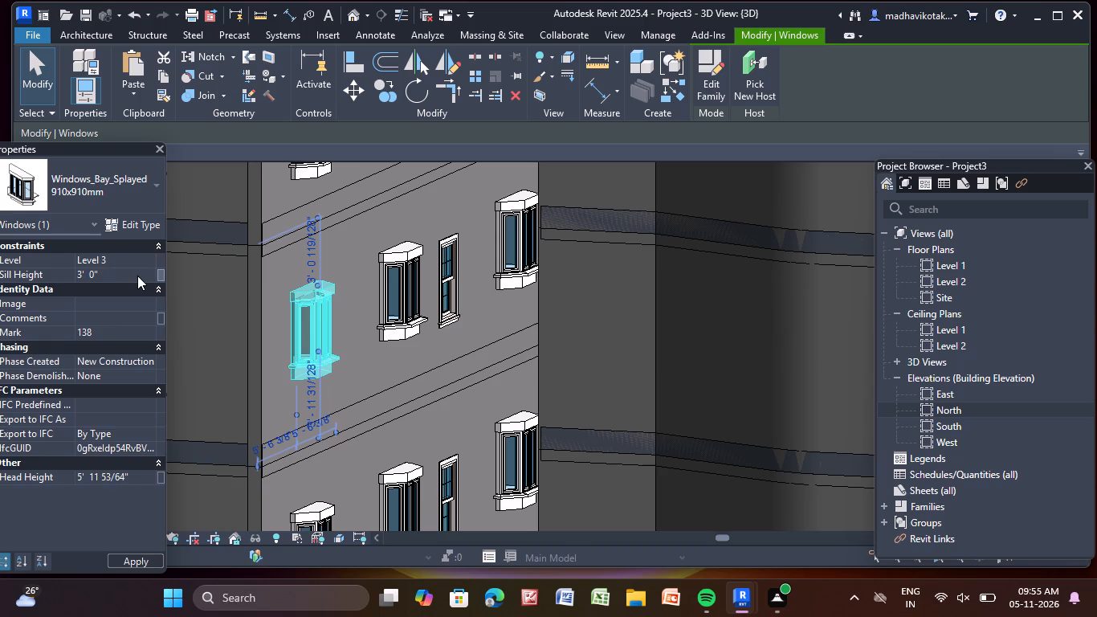
# Set the sill height of the Level 3 middle bay window, beside the double-hung window, to 3' 0".
pyautogui.click(397, 305)
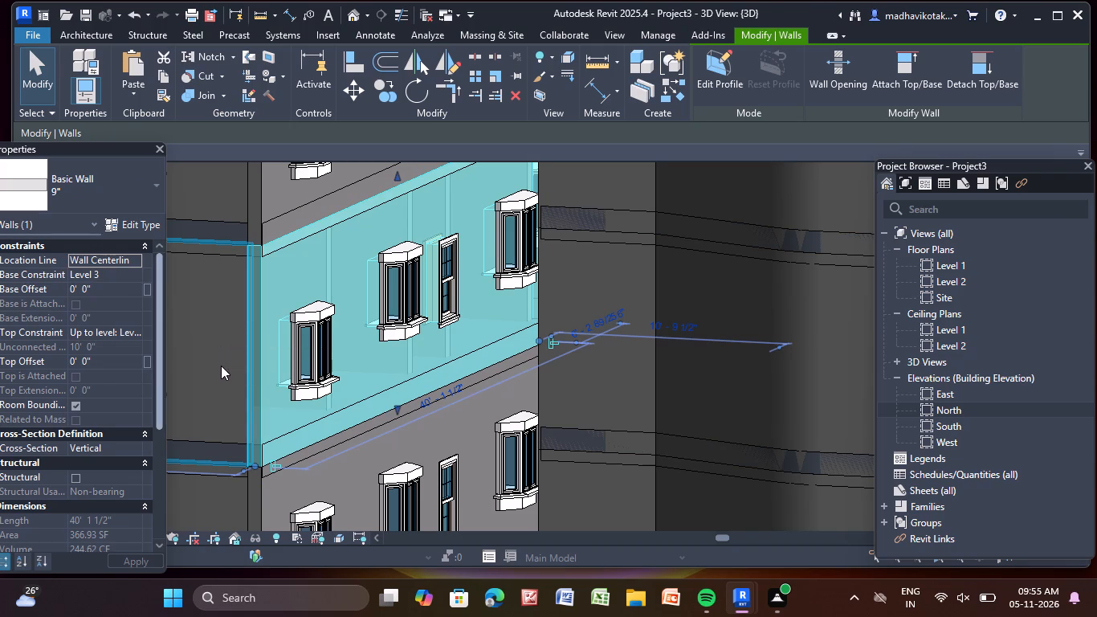
pyautogui.press('Escape')
pyautogui.click(393, 320)
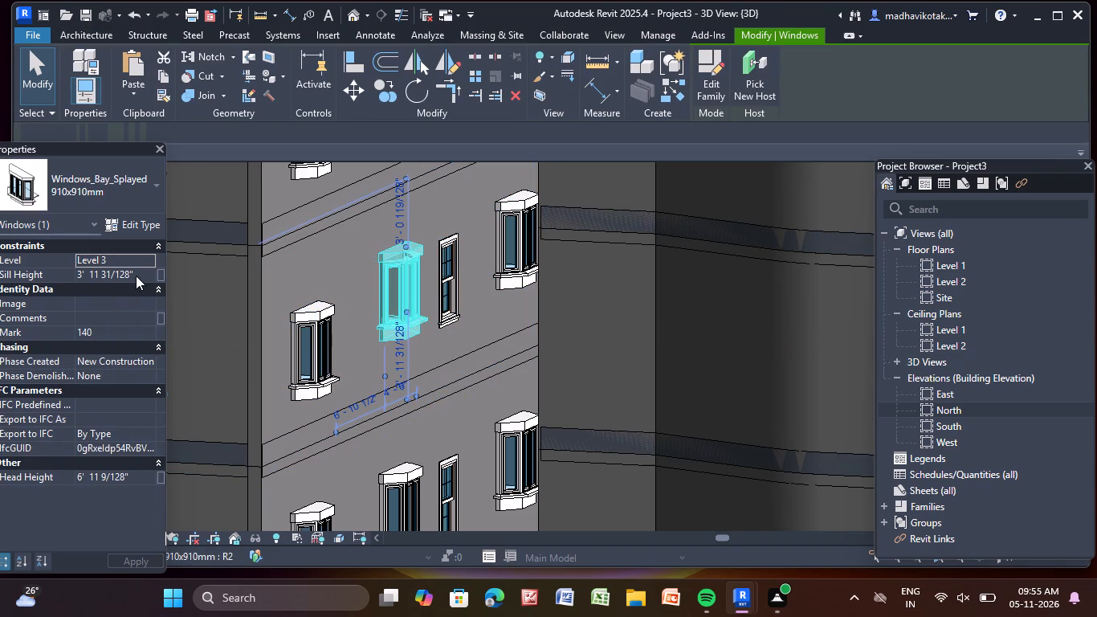
pyautogui.click(136, 276)
pyautogui.press('BackSpace')
pyautogui.press('BackSpace')
pyautogui.press('BackSpace')
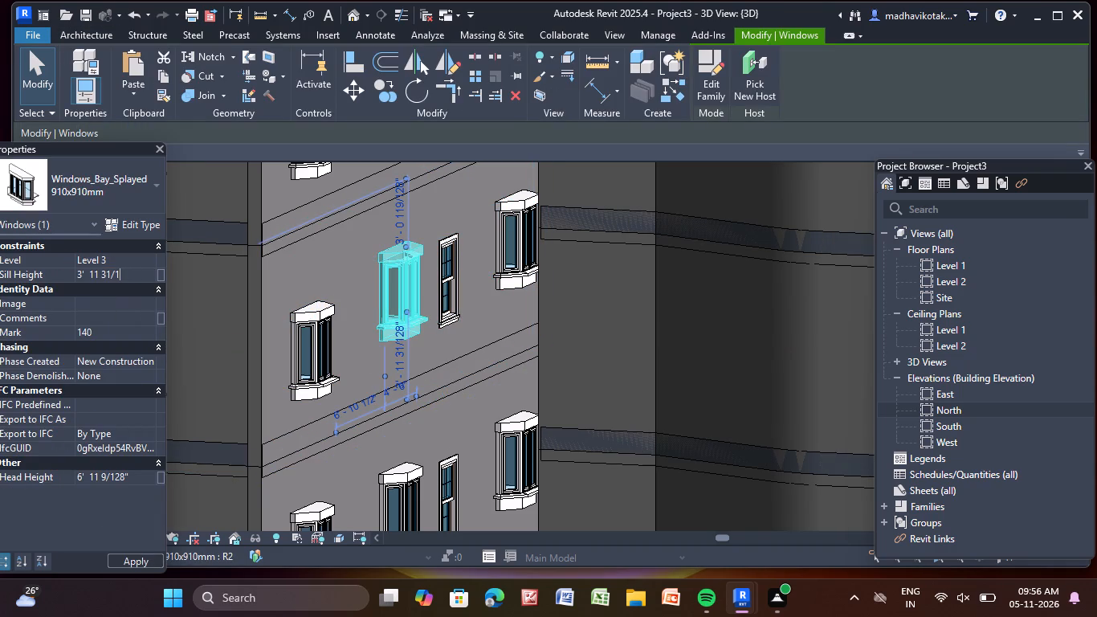
pyautogui.press('BackSpace')
pyautogui.press('BackSpace')
pyautogui.press('BackSpace')
pyautogui.press('BackSpace')
pyautogui.press('BackSpace')
pyautogui.press('BackSpace')
pyautogui.press('BackSpace')
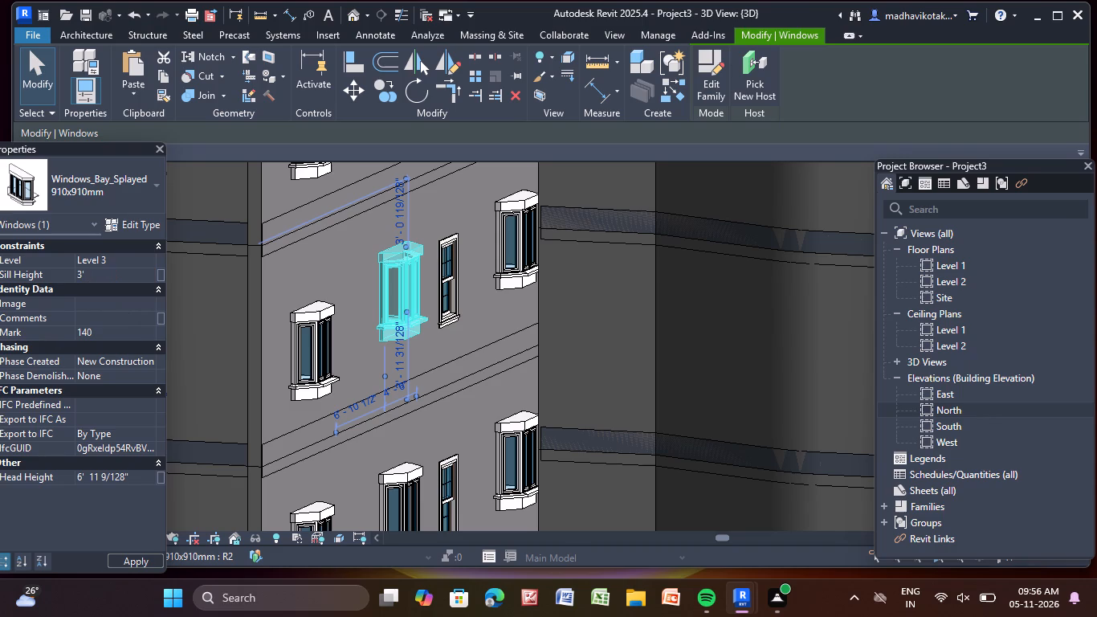
pyautogui.press('Return')
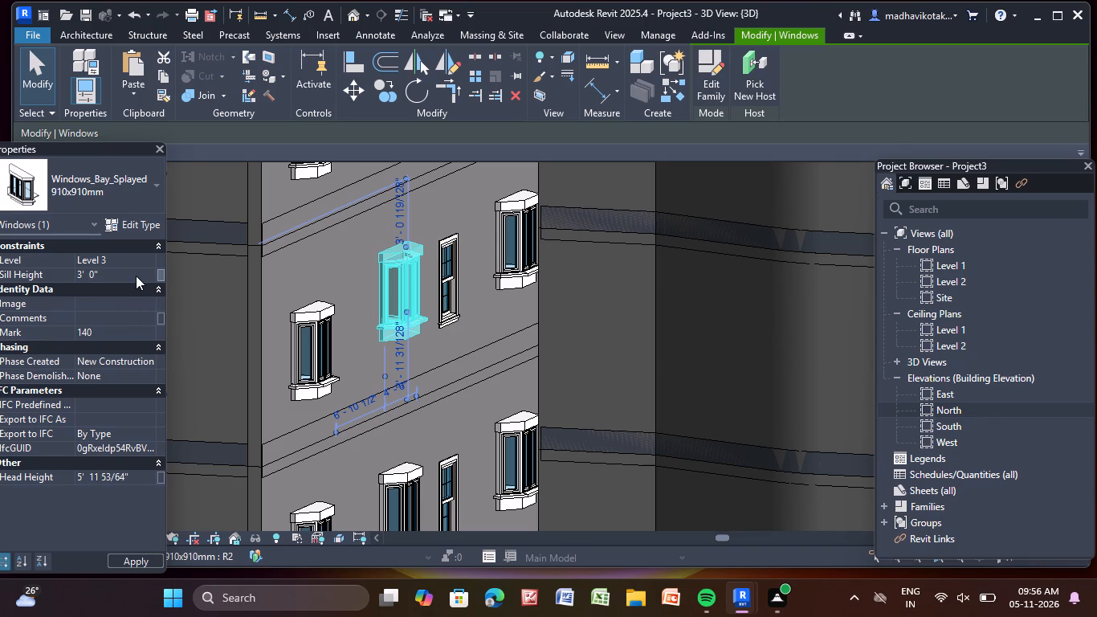
# Set the sill height of the Level 3 bay window beyond the double-hung, at the facade's far end, to 3' 0".
pyautogui.click(451, 259)
pyautogui.click(528, 230)
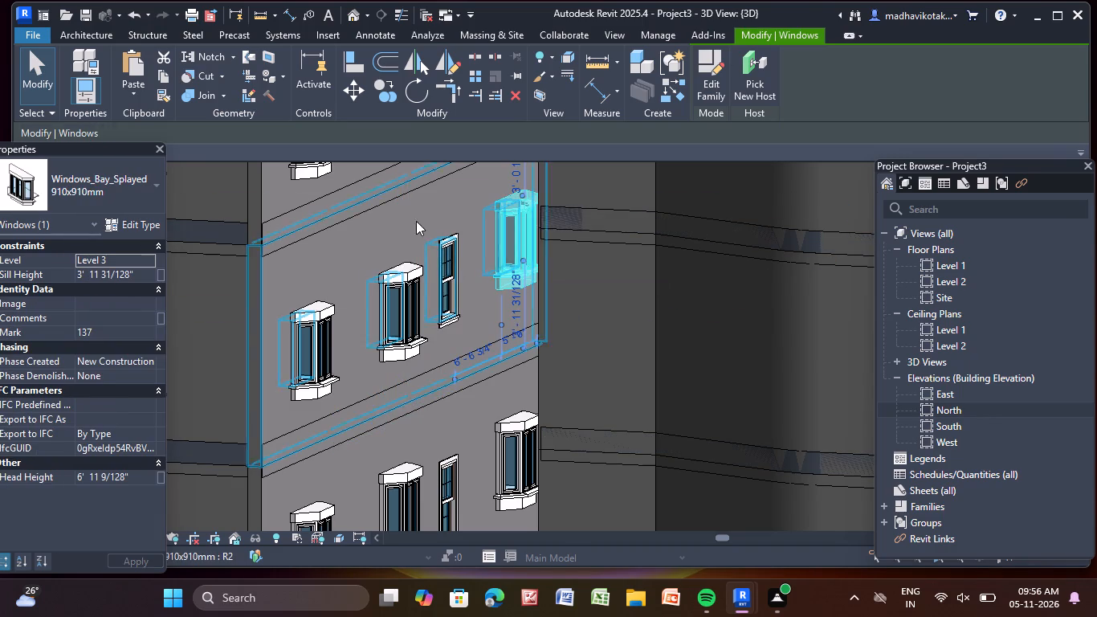
pyautogui.click(137, 274)
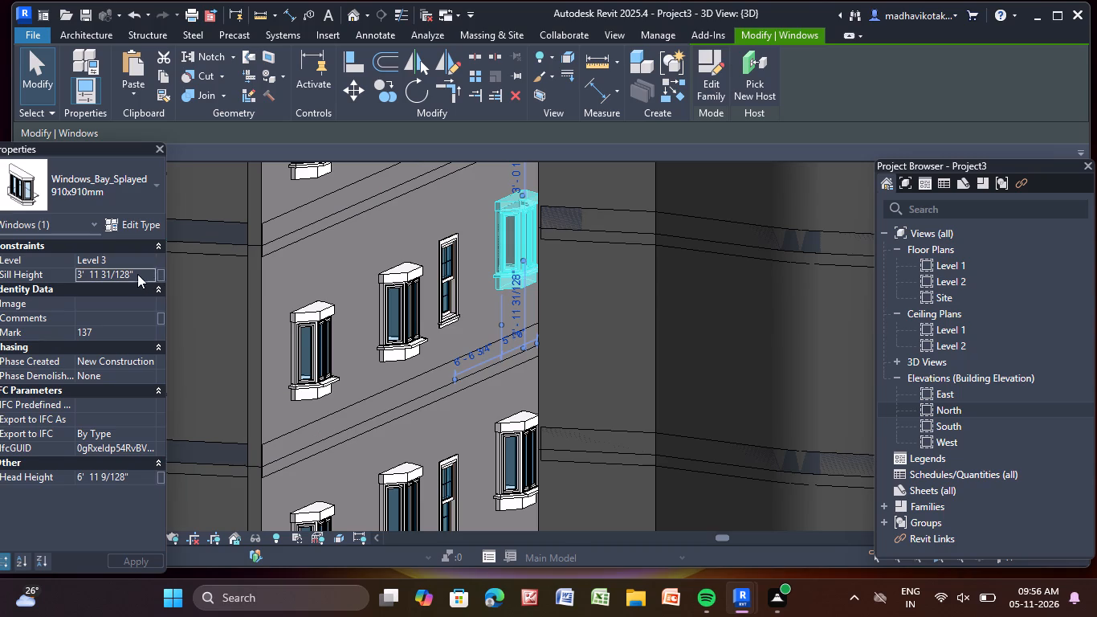
pyautogui.press('BackSpace')
pyautogui.press('BackSpace')
pyautogui.press('BackSpace')
pyautogui.press('BackSpace')
pyautogui.press('BackSpace')
pyautogui.press('BackSpace')
pyautogui.press('BackSpace')
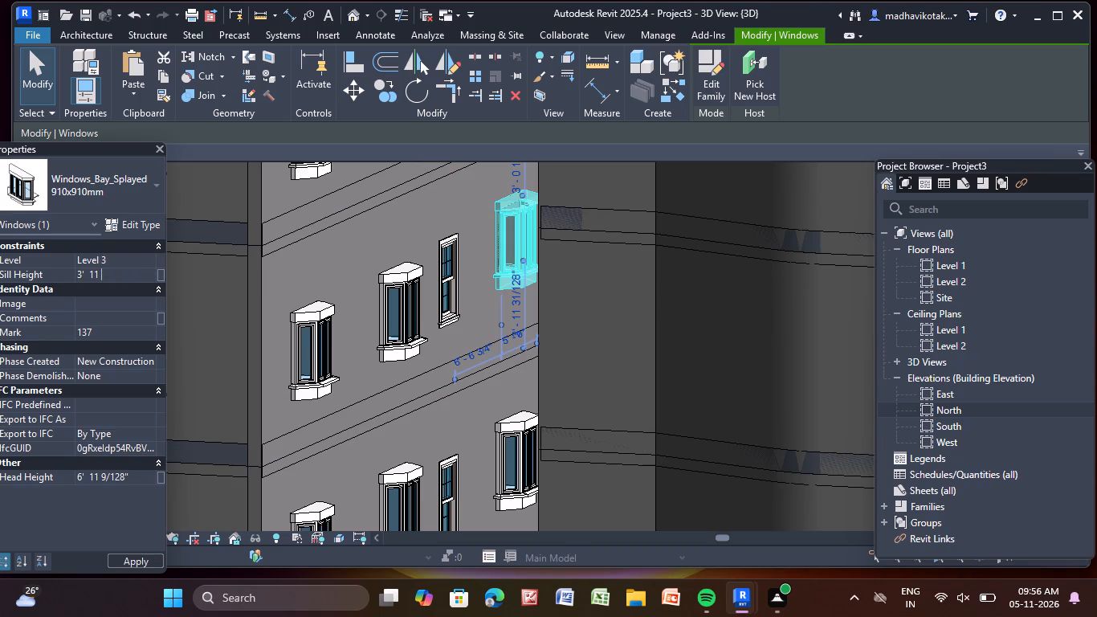
pyautogui.press('BackSpace')
pyautogui.press('BackSpace')
pyautogui.press('BackSpace')
pyautogui.press('Return')
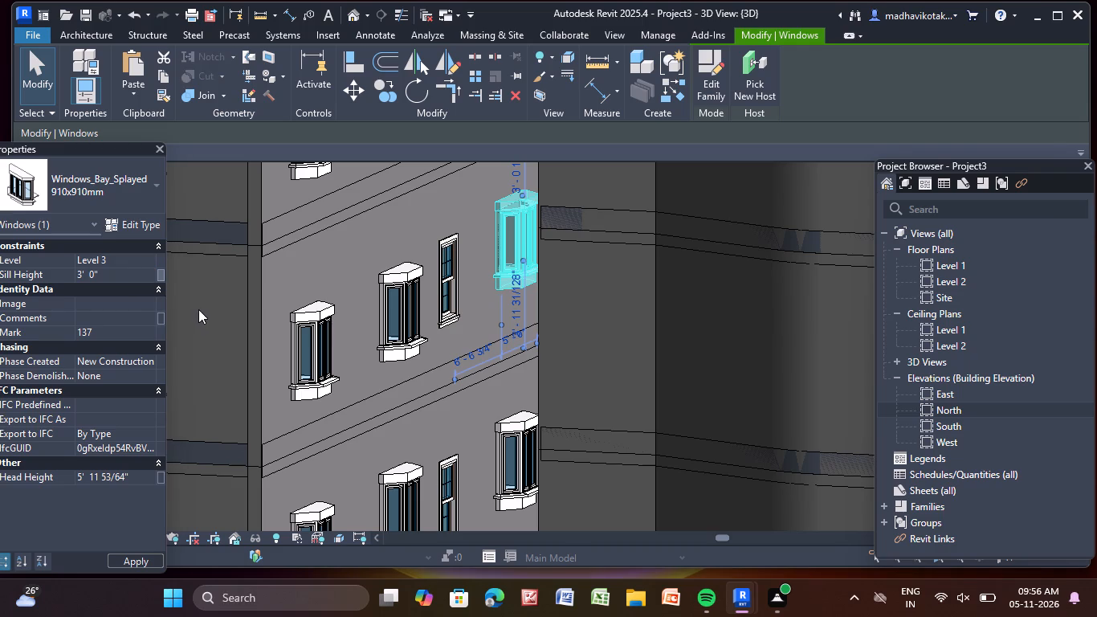
# Set the sill height of the Level 2 corner bay window, directly below the Level 3 corner one, to 3' 0".
pyautogui.scroll(-1, 214, 321)
pyautogui.moveTo(230, 355); pyautogui.dragTo(173, 170, button='middle')
pyautogui.scroll(2, 246, 381)
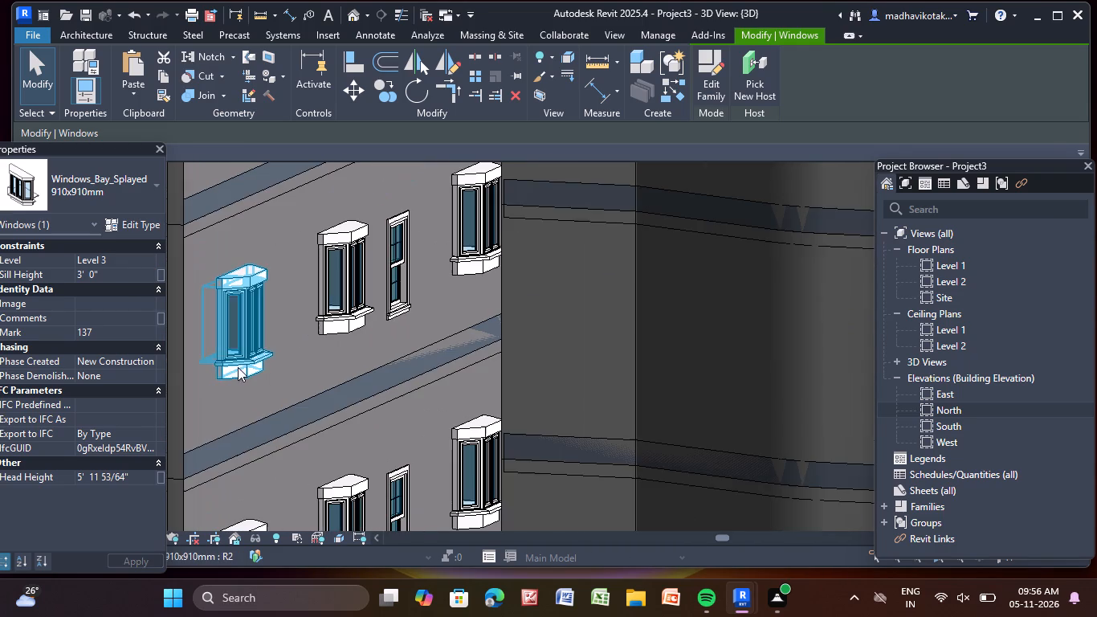
pyautogui.click(235, 364)
pyautogui.click(136, 279)
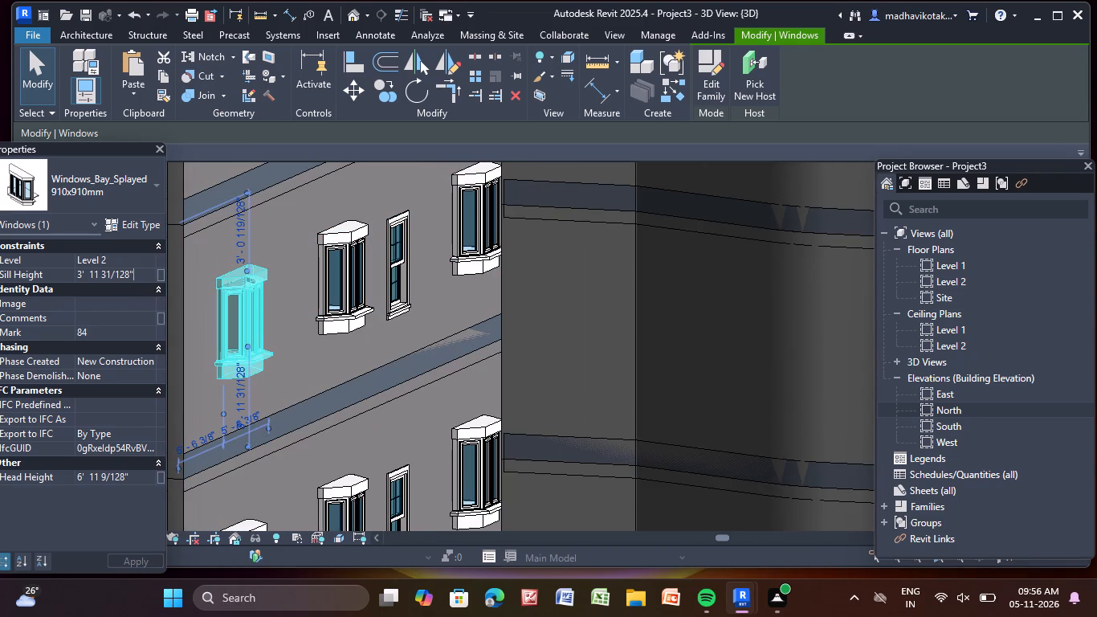
pyautogui.press('BackSpace')
pyautogui.press('BackSpace')
pyautogui.press('BackSpace')
pyautogui.press('BackSpace')
pyautogui.press('BackSpace')
pyautogui.press('BackSpace')
pyautogui.press('BackSpace')
pyautogui.press('BackSpace')
pyautogui.press('BackSpace')
pyautogui.press('BackSpace')
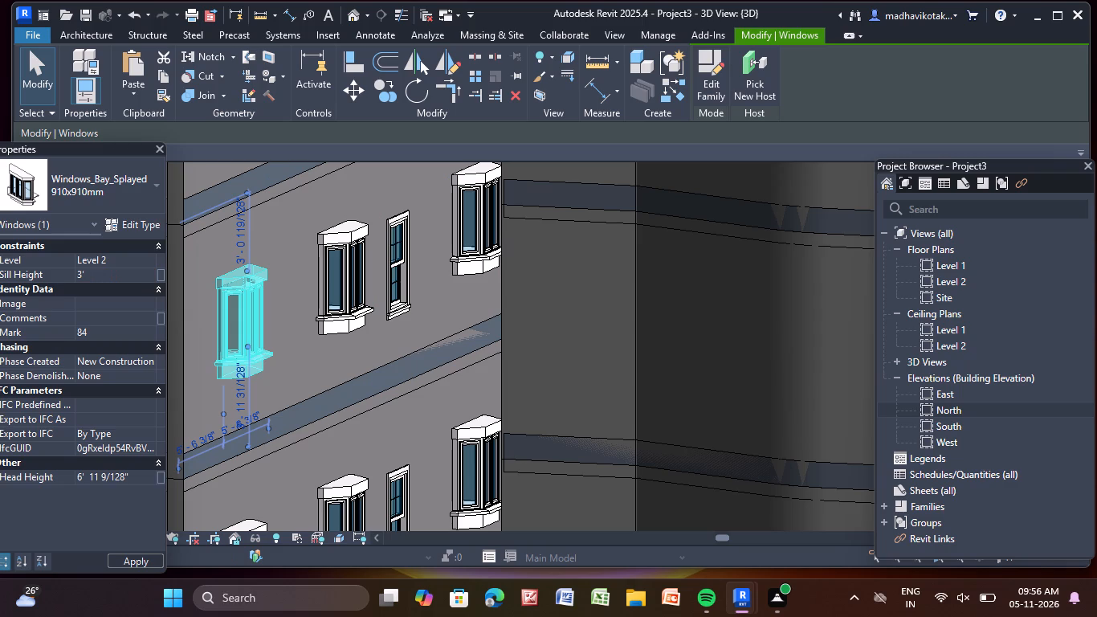
pyautogui.press('Return')
# Set the sill height of the Level 2 middle bay window, beside the double-hung window, to 3' 0".
pyautogui.click(342, 263)
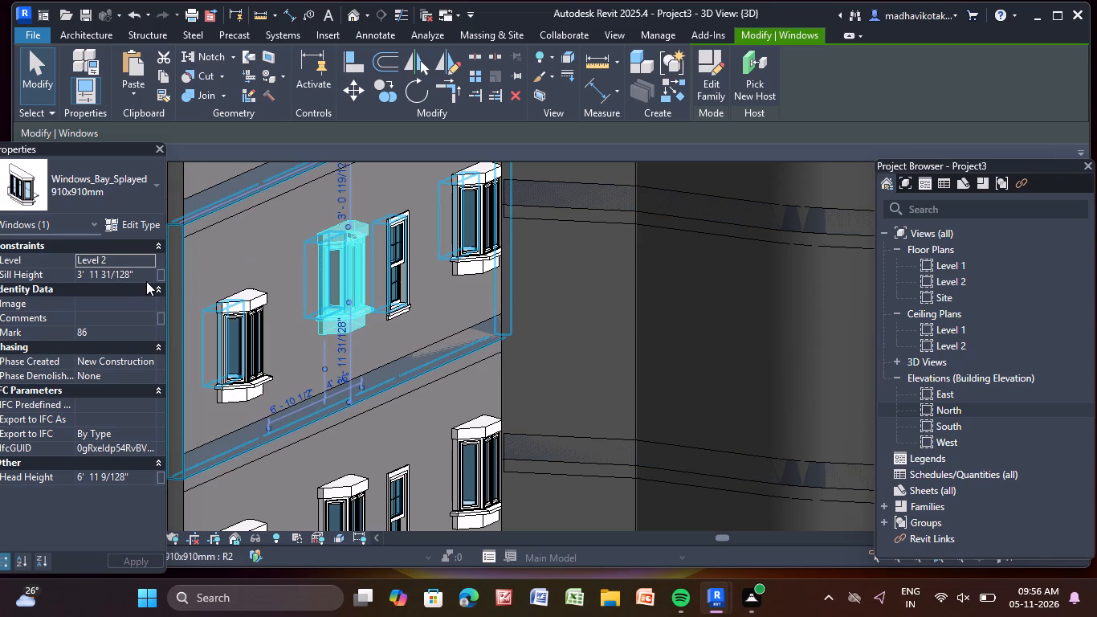
pyautogui.click(139, 276)
pyautogui.press('BackSpace')
pyautogui.press('BackSpace')
pyautogui.press('BackSpace')
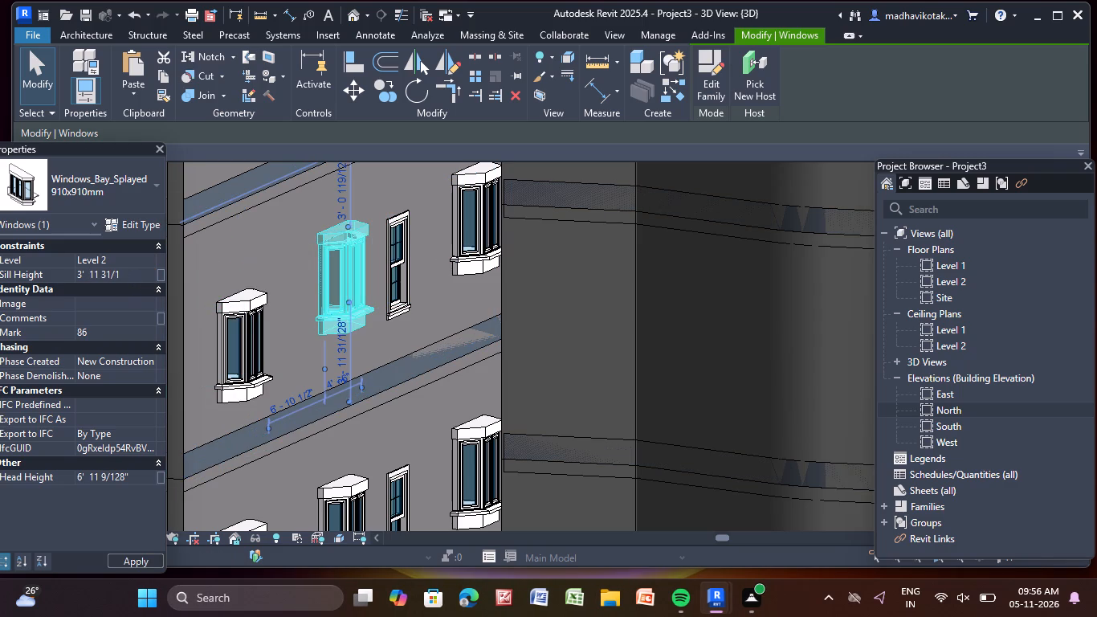
pyautogui.press('BackSpace')
pyautogui.press('BackSpace')
pyautogui.press('BackSpace')
pyautogui.press('BackSpace')
pyautogui.press('BackSpace')
pyautogui.press('BackSpace')
pyautogui.press('BackSpace')
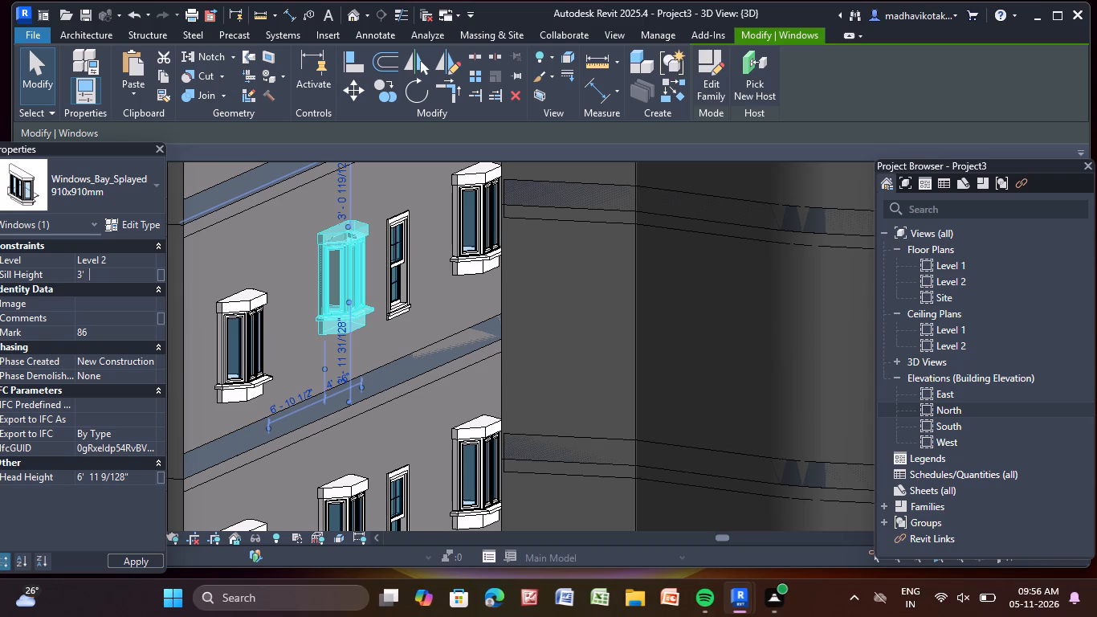
pyautogui.press('Return')
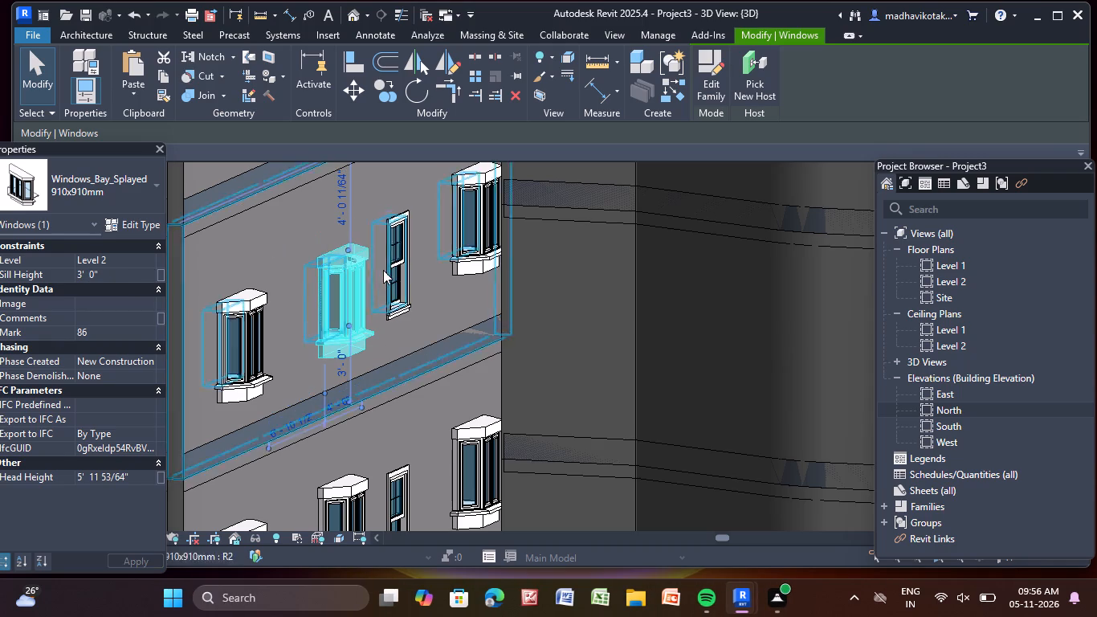
# Set the sill height of the Level 2 bay window beyond the double-hung, at the facade's far end, to 3' 0".
pyautogui.click(472, 203)
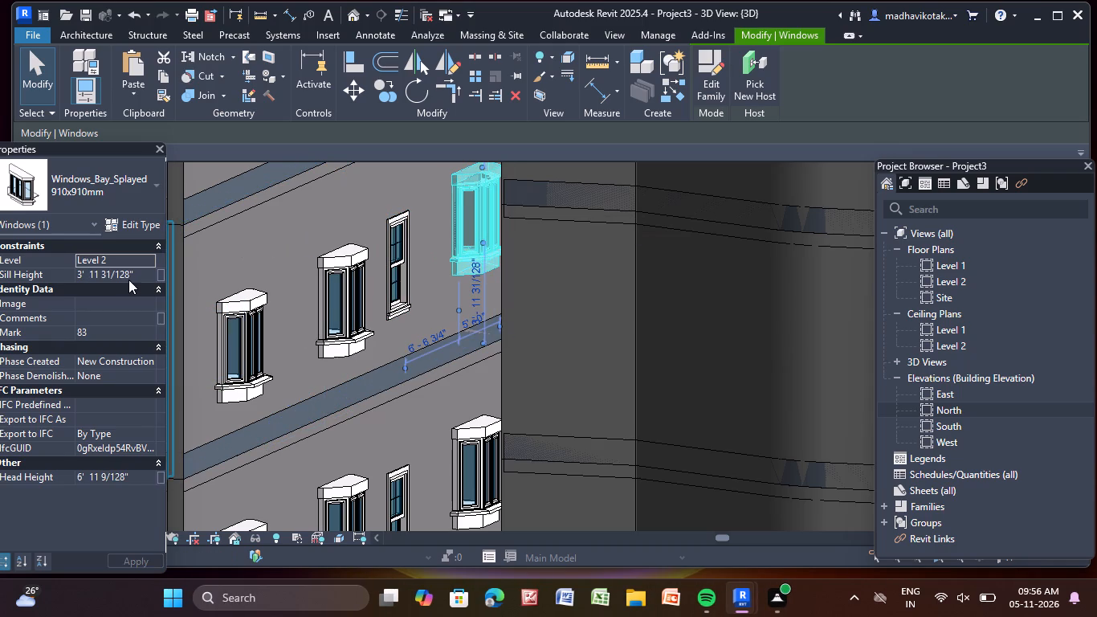
pyautogui.click(136, 274)
pyautogui.press('BackSpace')
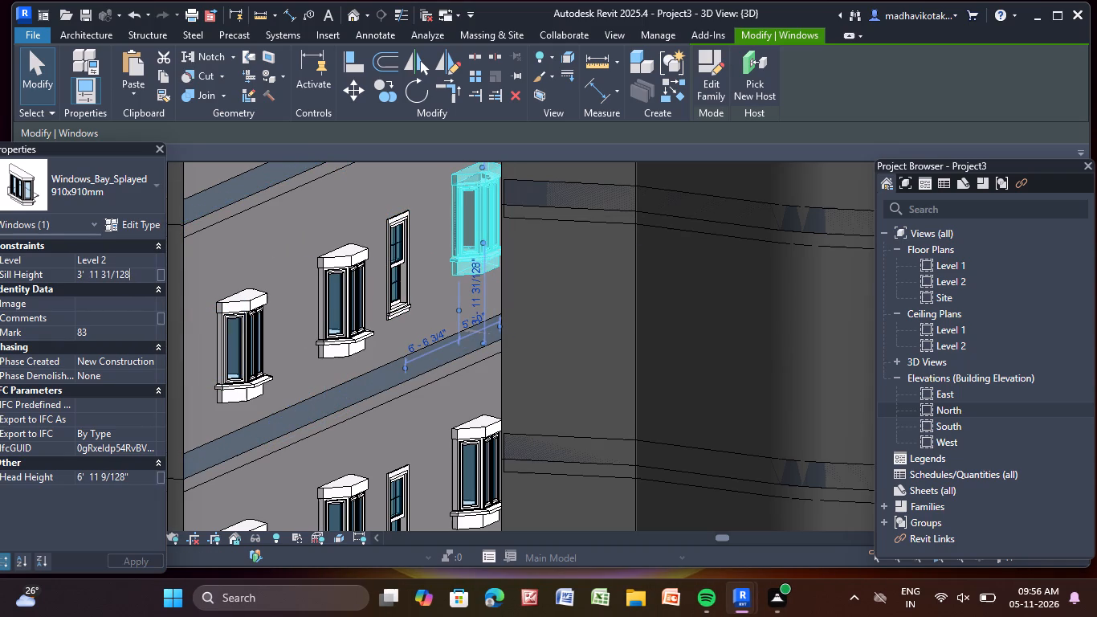
pyautogui.press('BackSpace')
pyautogui.press('BackSpace')
pyautogui.press('BackSpace')
pyautogui.press('BackSpace')
pyautogui.press('BackSpace')
pyautogui.press('BackSpace')
pyautogui.press('BackSpace')
pyautogui.press('BackSpace')
pyautogui.press('BackSpace')
pyautogui.press('BackSpace')
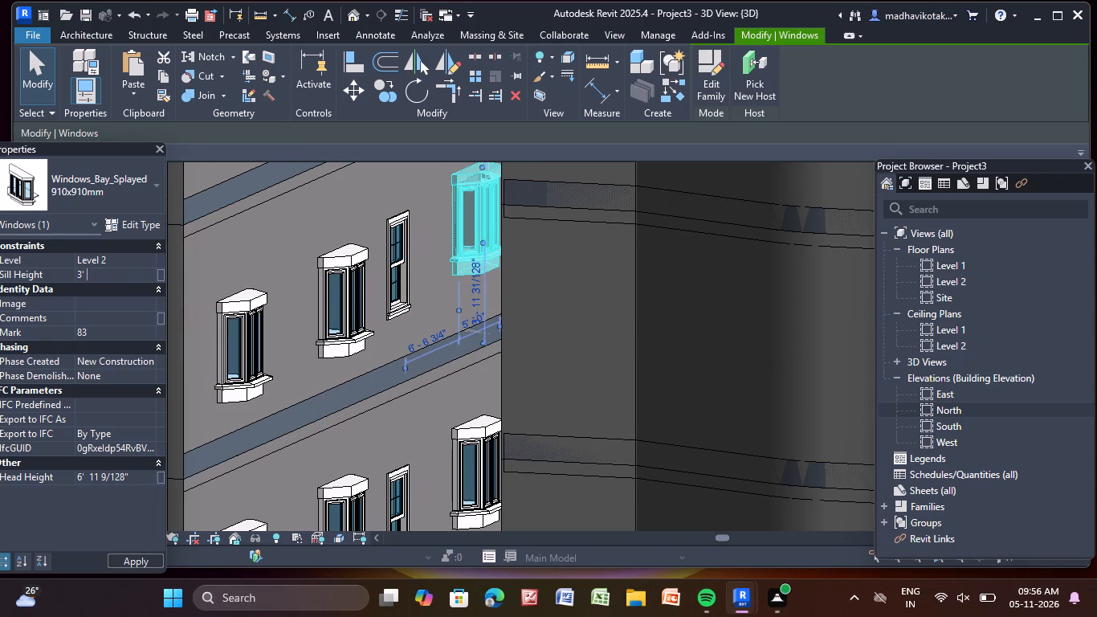
pyautogui.press('Return')
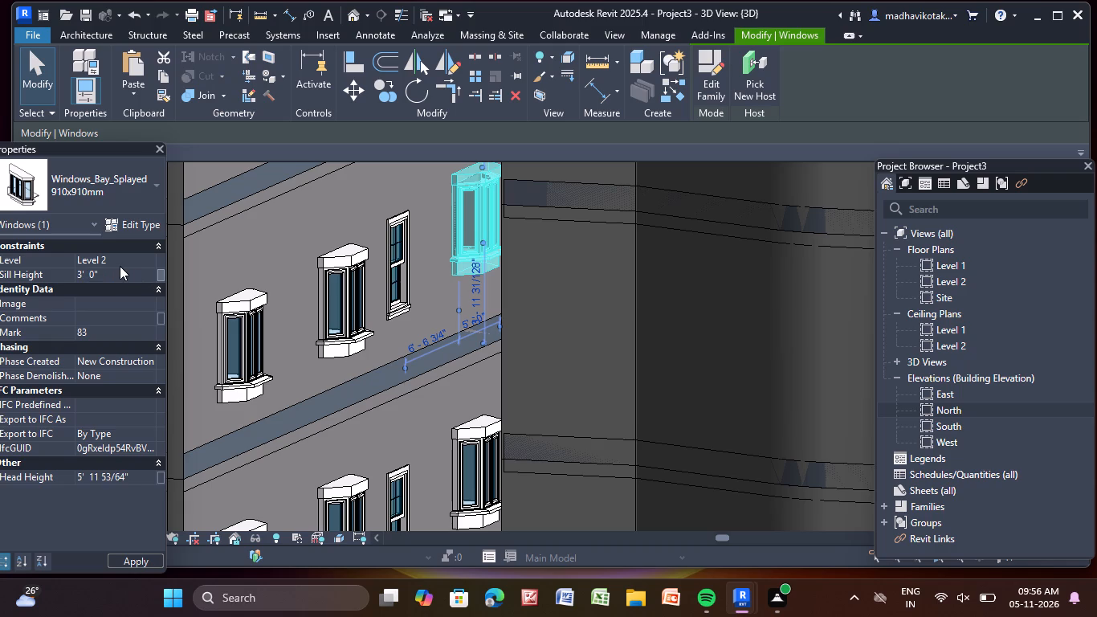
# Set the sill height of the Level 1 corner bay window, directly below the Level 2 corner one, to 3' 0".
pyautogui.scroll(-2, 295, 360)
pyautogui.moveTo(279, 353); pyautogui.dragTo(214, 233, button='middle')
pyautogui.moveTo(179, 421); pyautogui.dragTo(186, 415, button='middle')
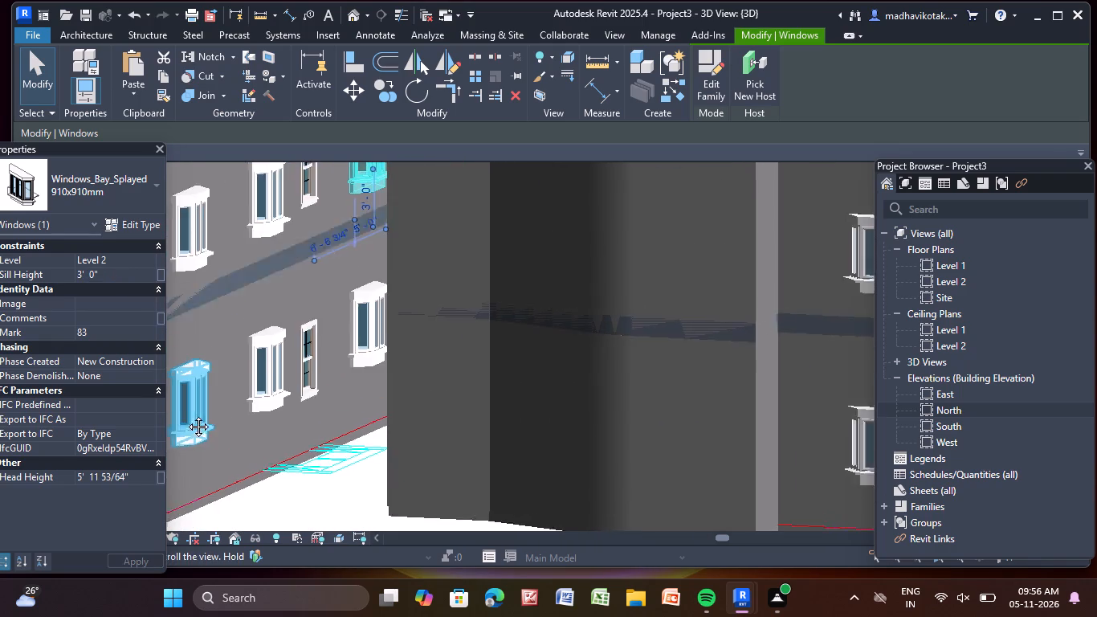
pyautogui.moveTo(186, 415); pyautogui.dragTo(230, 375, button='middle')
pyautogui.click(232, 374)
pyautogui.click(137, 272)
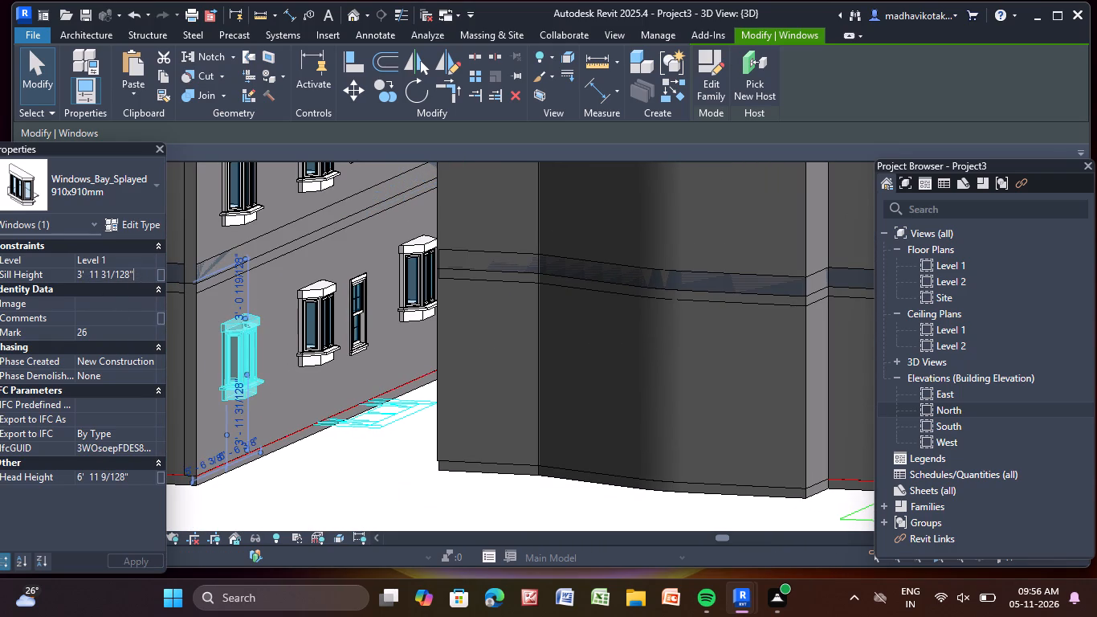
pyautogui.press('BackSpace')
pyautogui.press('BackSpace')
pyautogui.press('BackSpace')
pyautogui.press('BackSpace')
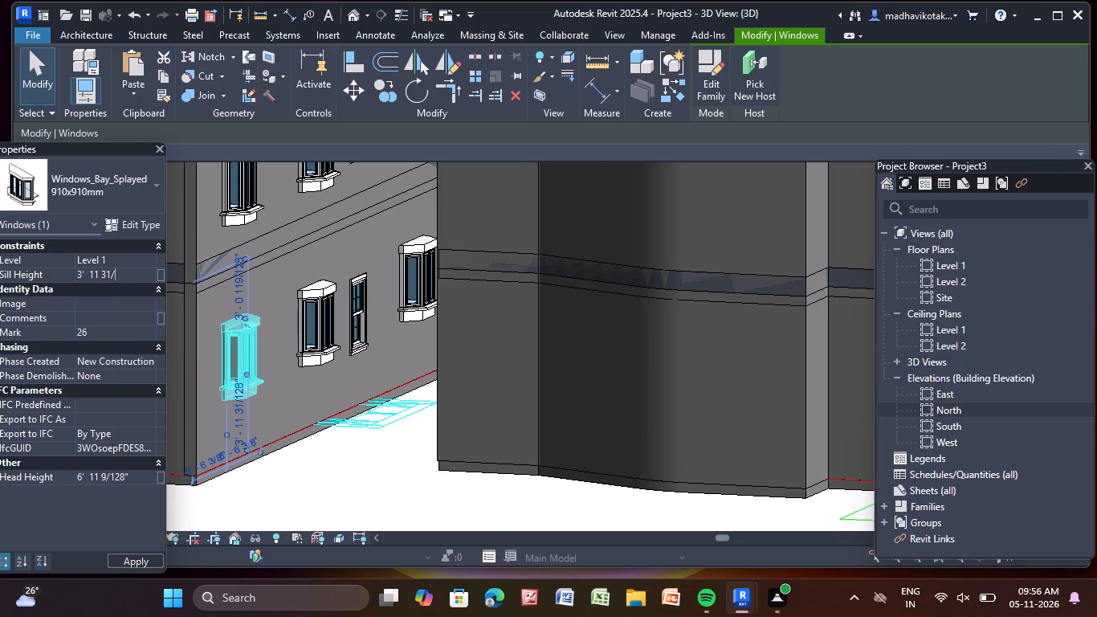
pyautogui.press('BackSpace')
pyautogui.press('BackSpace')
pyautogui.press('BackSpace')
pyautogui.press('BackSpace')
pyautogui.press('BackSpace')
pyautogui.press('BackSpace')
pyautogui.press('Return')
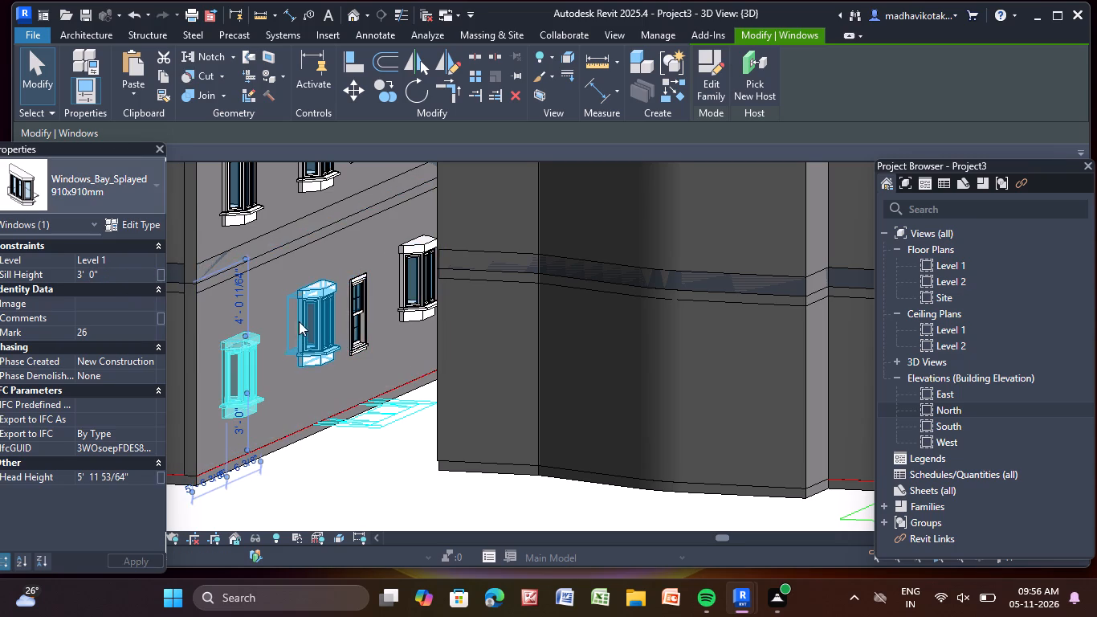
# Set the sill height of the Level 1 middle bay window, beside the double-hung window, to 3' 0".
pyautogui.click(315, 310)
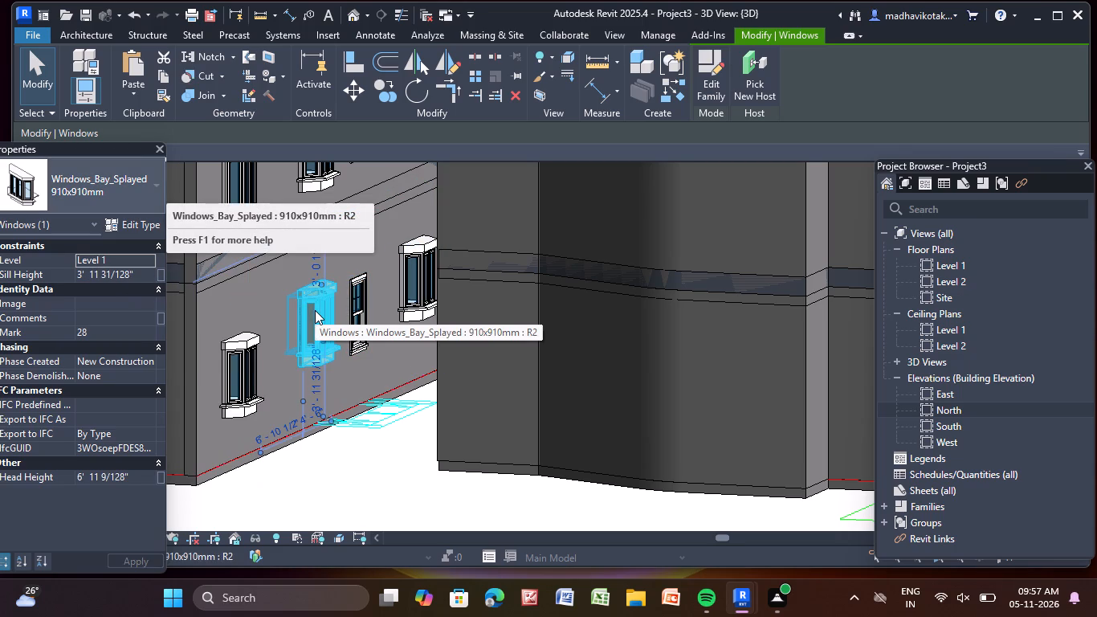
pyautogui.click(134, 273)
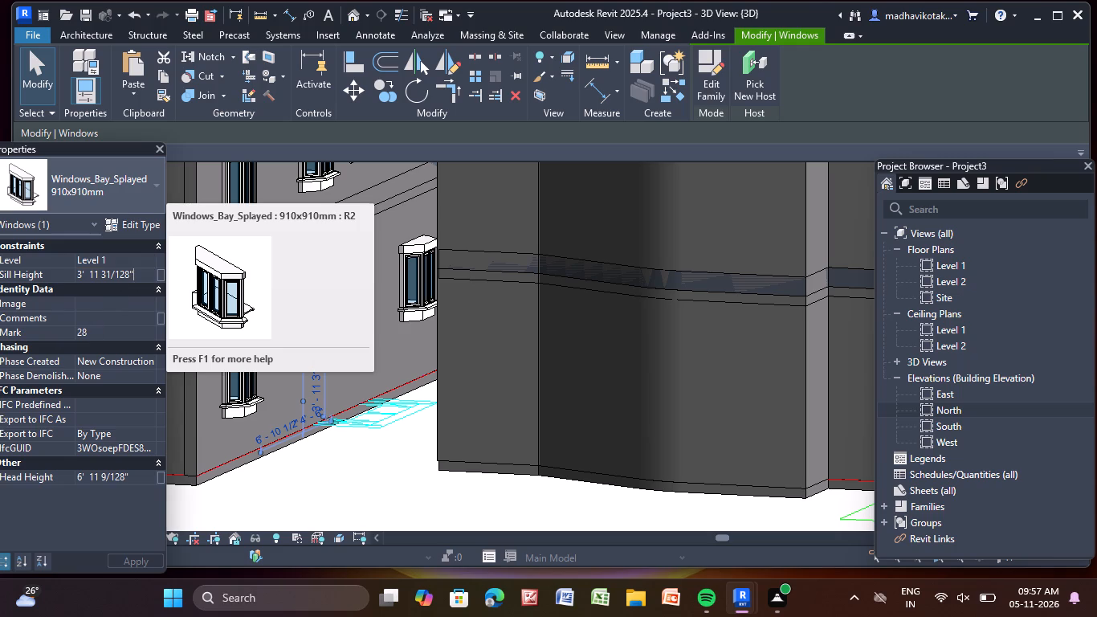
pyautogui.rightClick(135, 274)
pyautogui.press('BackSpace')
pyautogui.press('BackSpace')
pyautogui.press('BackSpace')
pyautogui.press('BackSpace')
pyautogui.press('BackSpace')
pyautogui.press('BackSpace')
pyautogui.press('BackSpace')
pyautogui.press('BackSpace')
pyautogui.press('BackSpace')
pyautogui.press('BackSpace')
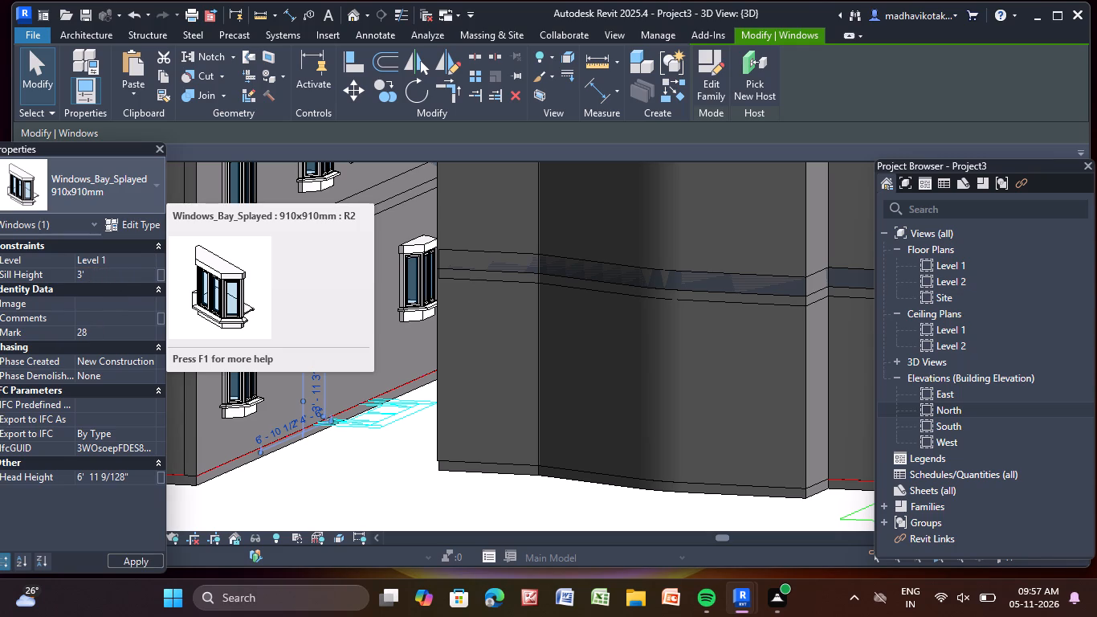
pyautogui.press('Return')
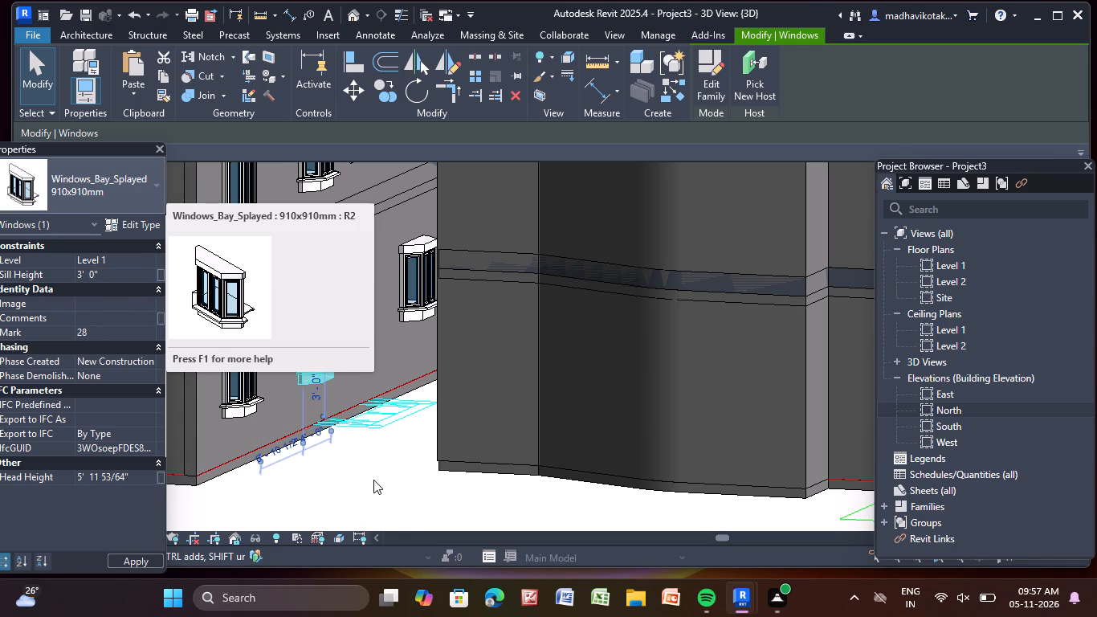
# Set the sill height of the Level 1 bay window beyond the double-hung, at the facade's far end, to 3' 0".
pyautogui.moveTo(373, 479); pyautogui.dragTo(336, 509, button='middle')
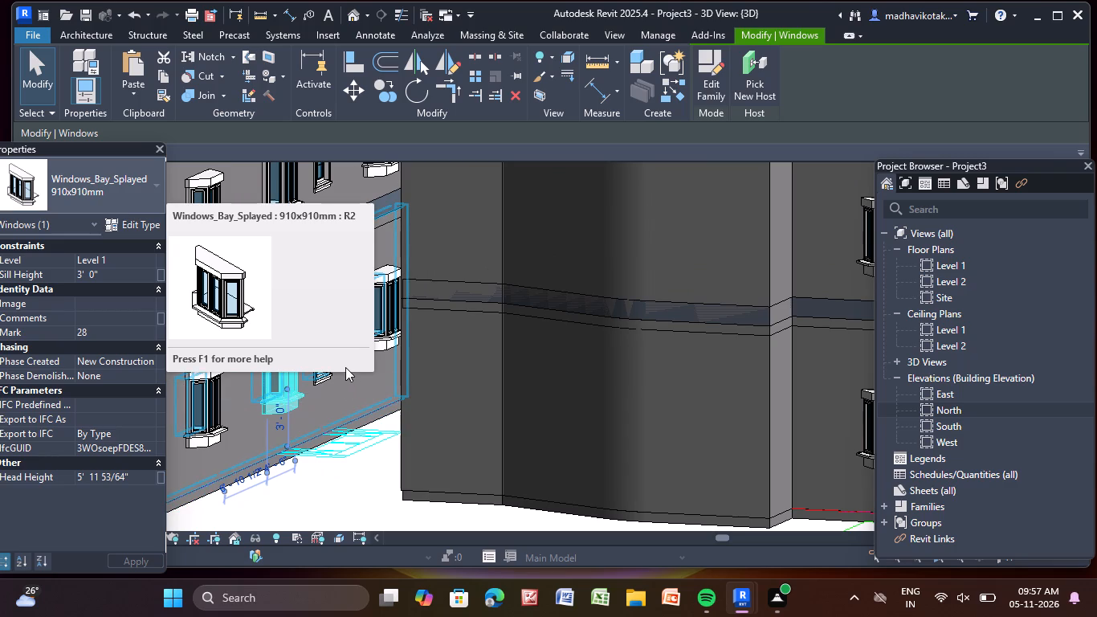
pyautogui.scroll(4, 345, 367)
pyautogui.click(408, 518)
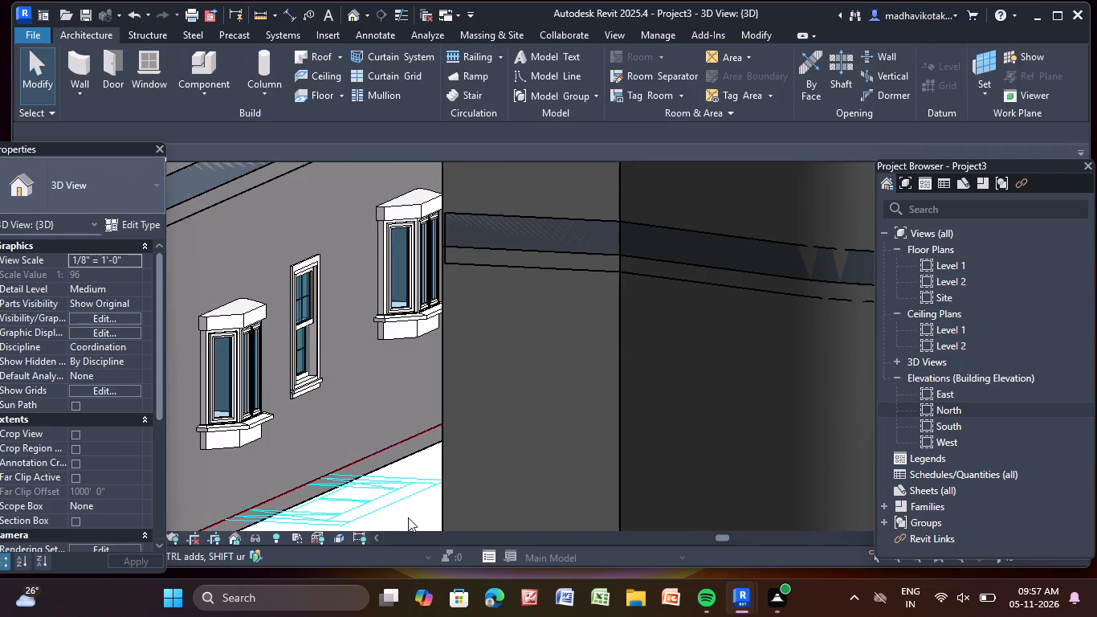
pyautogui.click(383, 292)
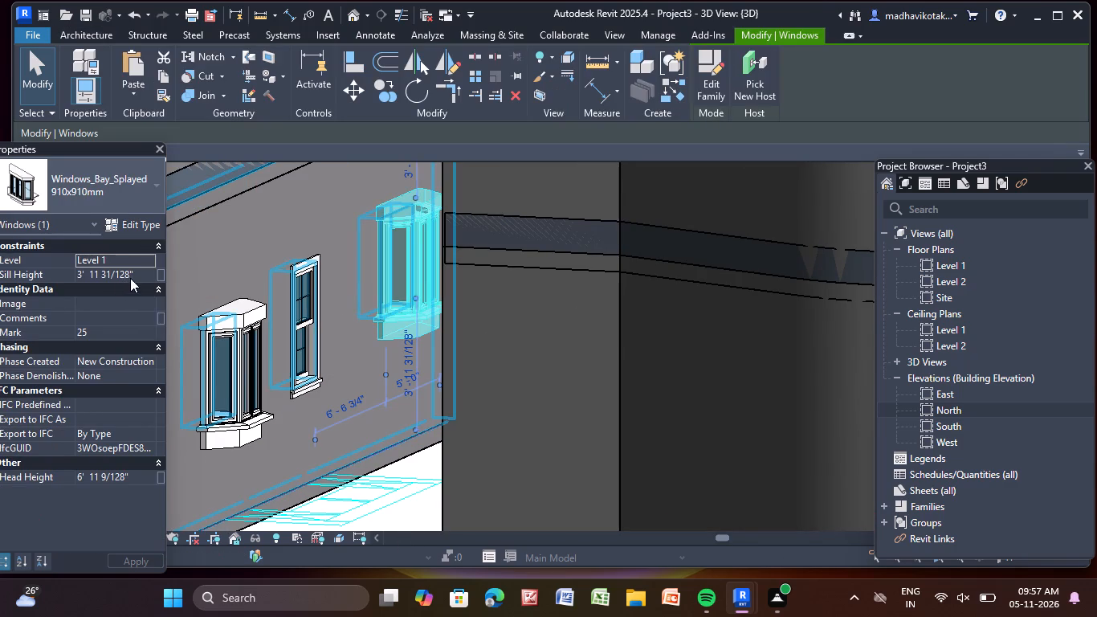
pyautogui.click(141, 277)
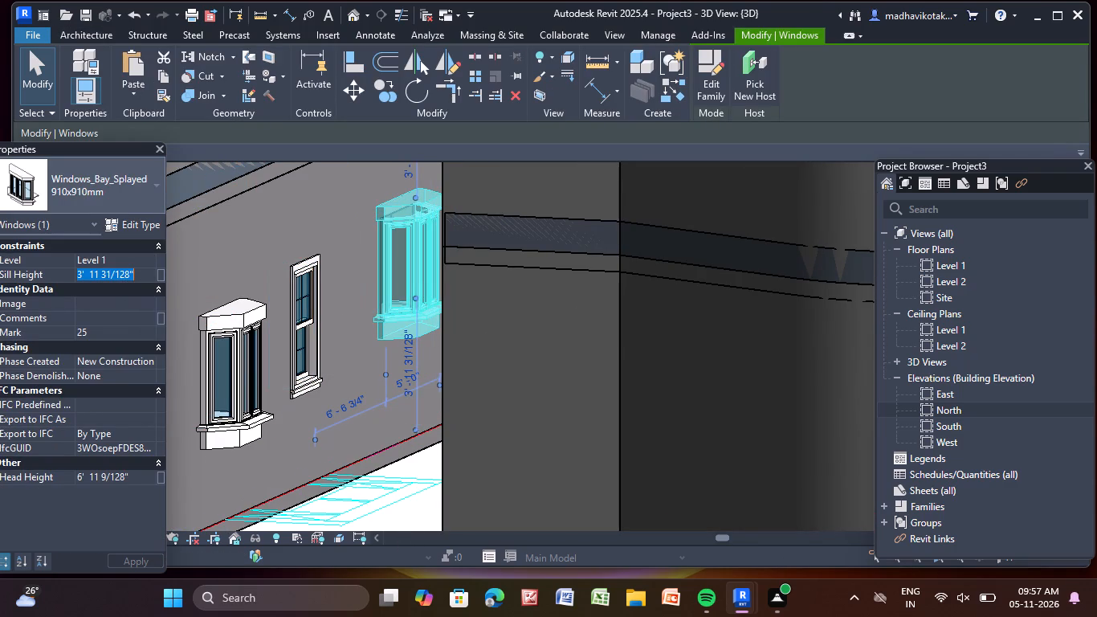
pyautogui.press('BackSpace')
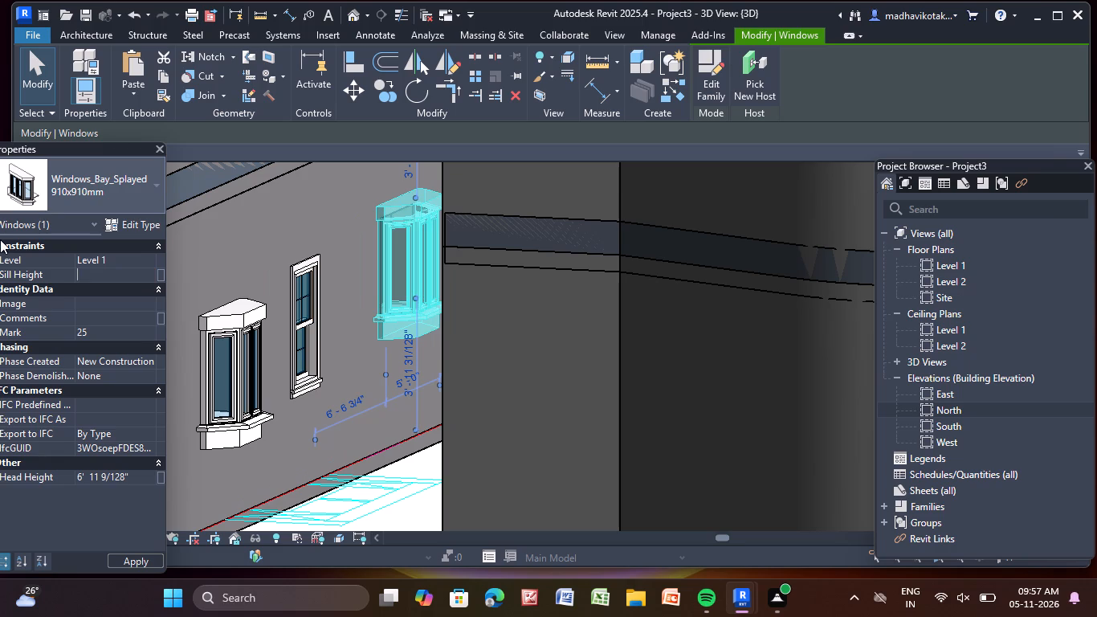
pyautogui.press('3')
pyautogui.press("'")
pyautogui.press('Return')
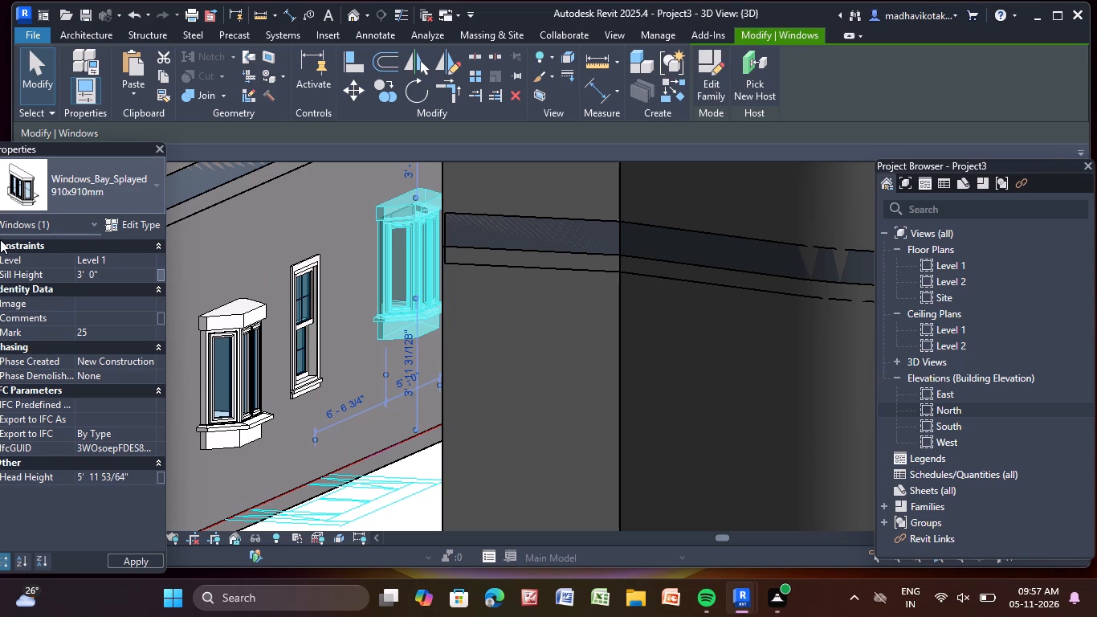
pyautogui.scroll(-1, 80, 249)
pyautogui.scroll(-3, 245, 423)
pyautogui.moveTo(266, 445); pyautogui.dragTo(303, 265, button='middle')
pyautogui.click(349, 404)
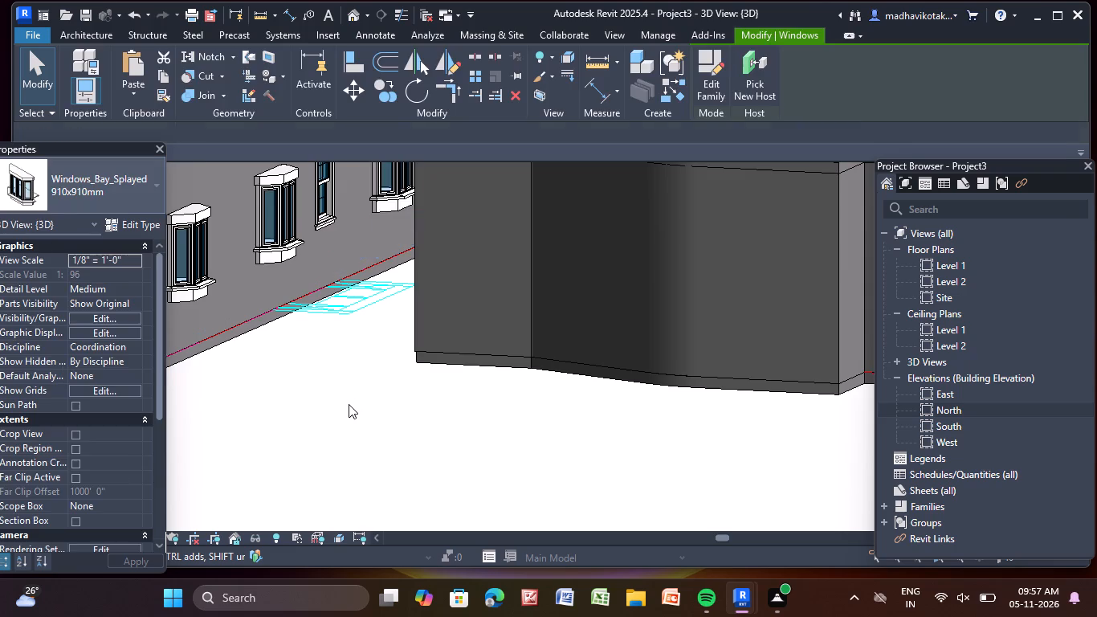
# On the building's end facade beside the curved wall, set the Level 5 bay window's sill height to 3' 0".
pyautogui.scroll(-12, 349, 404)
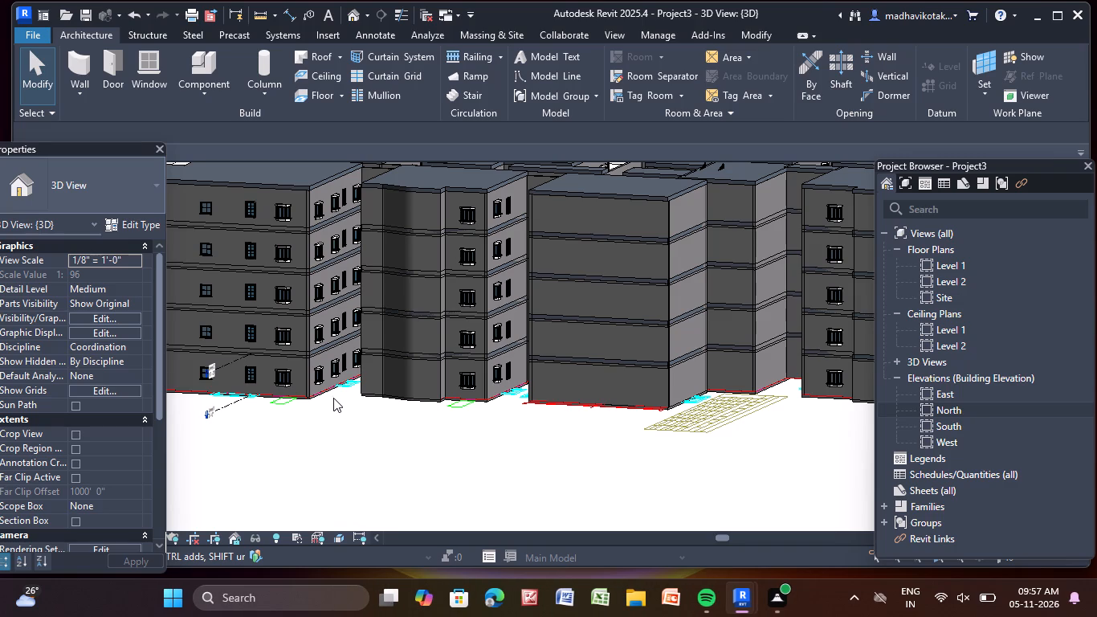
pyautogui.scroll(-2, 331, 396)
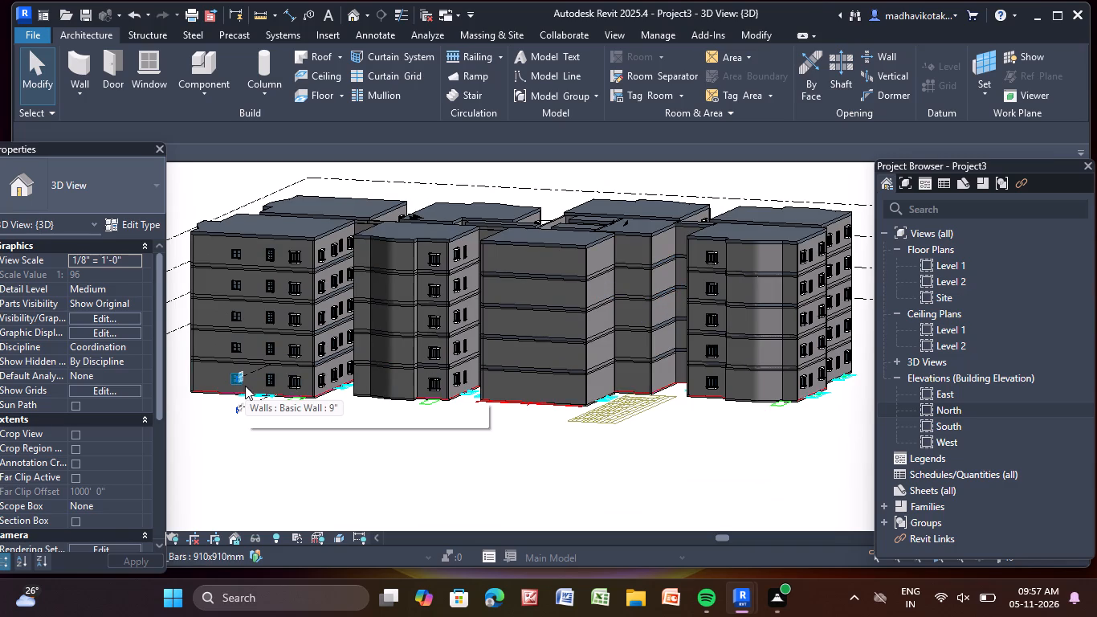
pyautogui.keyDown('shift'); pyautogui.moveTo(245, 386); pyautogui.dragTo(455, 389, button='middle'); pyautogui.keyUp('shift')
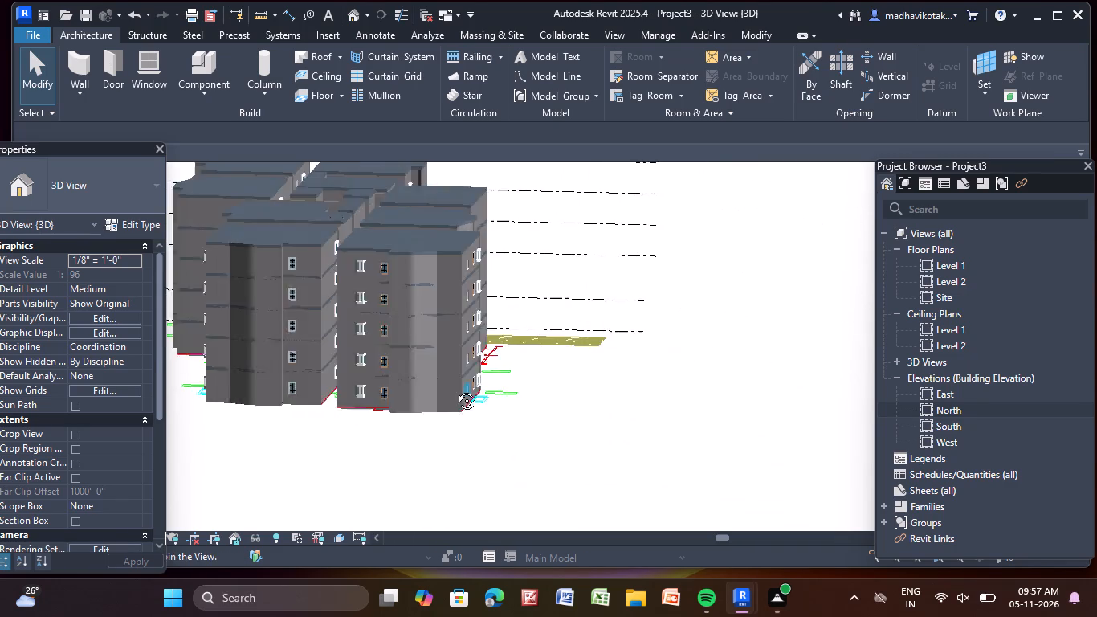
pyautogui.keyDown('shift'); pyautogui.moveTo(455, 389); pyautogui.dragTo(479, 375, button='middle'); pyautogui.keyUp('shift')
pyautogui.scroll(3, 388, 334)
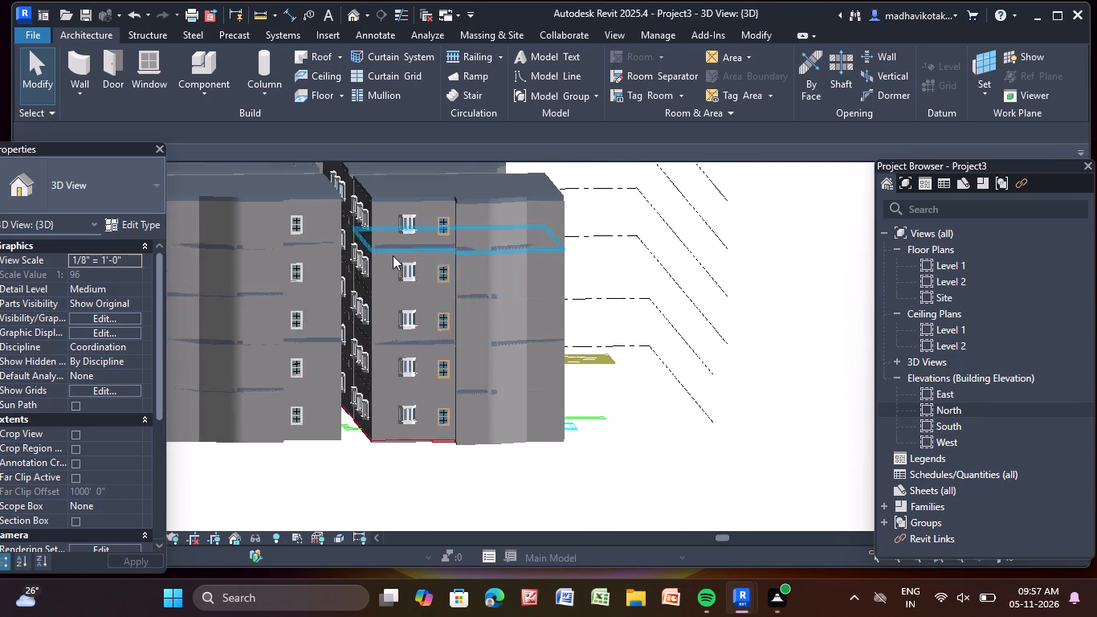
pyautogui.scroll(4, 394, 253)
pyautogui.click(421, 210)
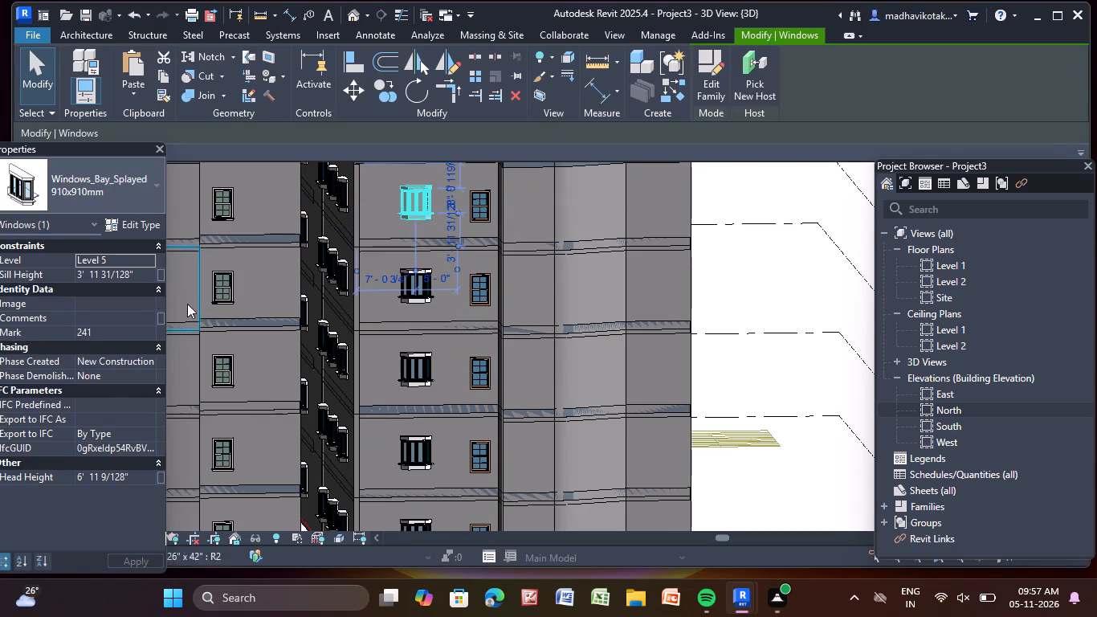
pyautogui.click(141, 279)
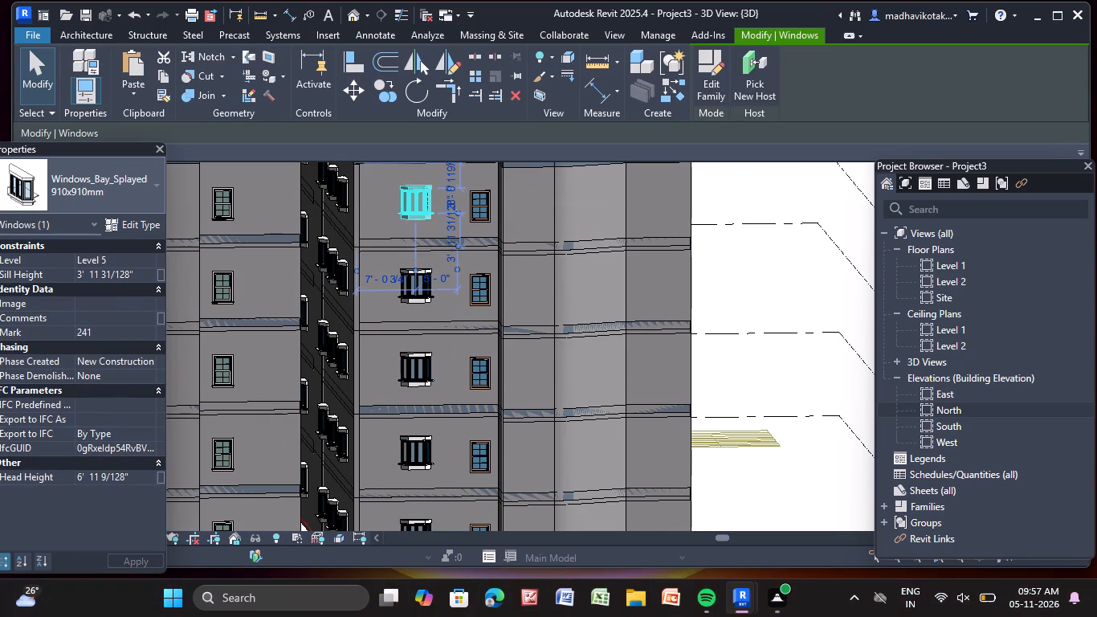
pyautogui.press('BackSpace')
pyautogui.press('BackSpace')
pyautogui.press('BackSpace')
pyautogui.press('BackSpace')
pyautogui.press('BackSpace')
pyautogui.press('BackSpace')
pyautogui.press('BackSpace')
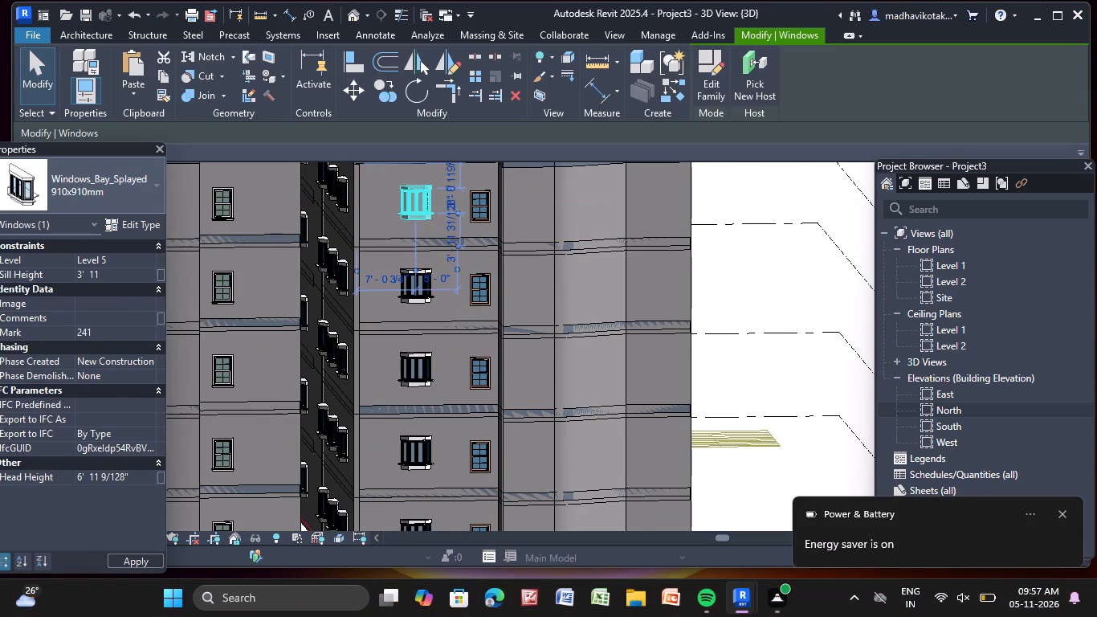
pyautogui.press('BackSpace')
pyautogui.press('BackSpace')
pyautogui.press('BackSpace')
pyautogui.press('Return')
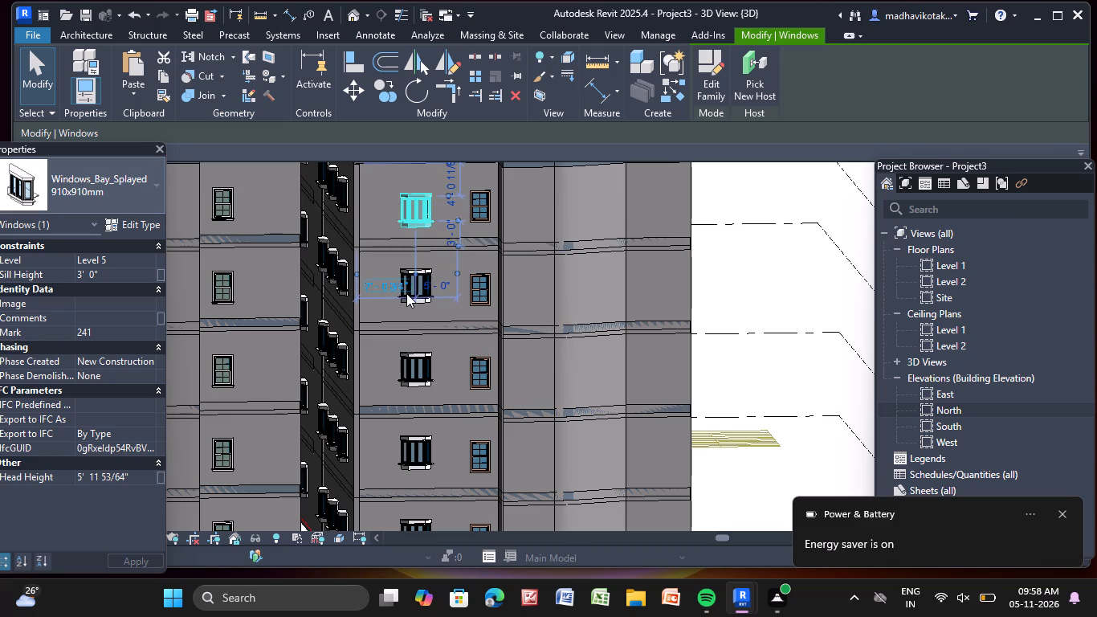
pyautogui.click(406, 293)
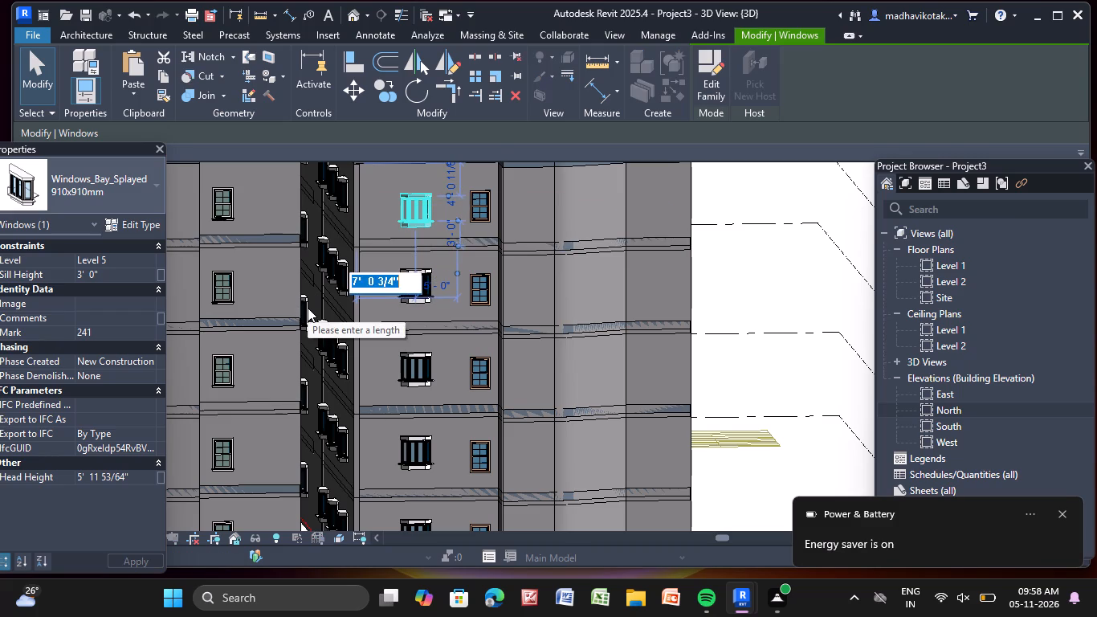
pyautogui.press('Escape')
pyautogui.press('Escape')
# Set the sill height of the Level 4 bay window, directly below the Level 5 one on the end facade, to 3' 0".
pyautogui.click(414, 291)
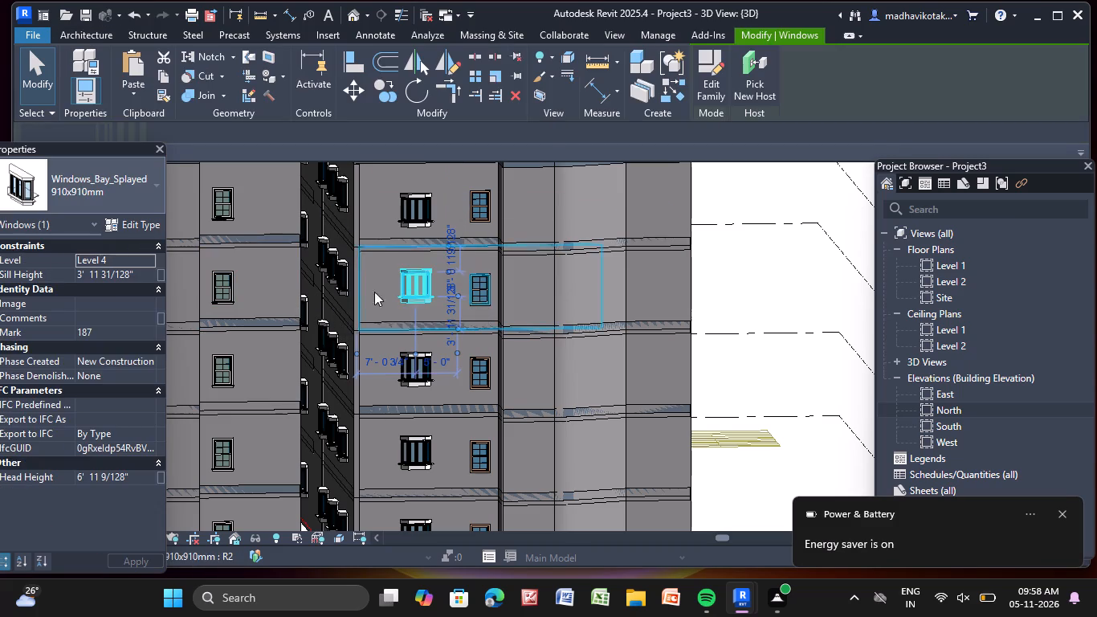
pyautogui.click(143, 276)
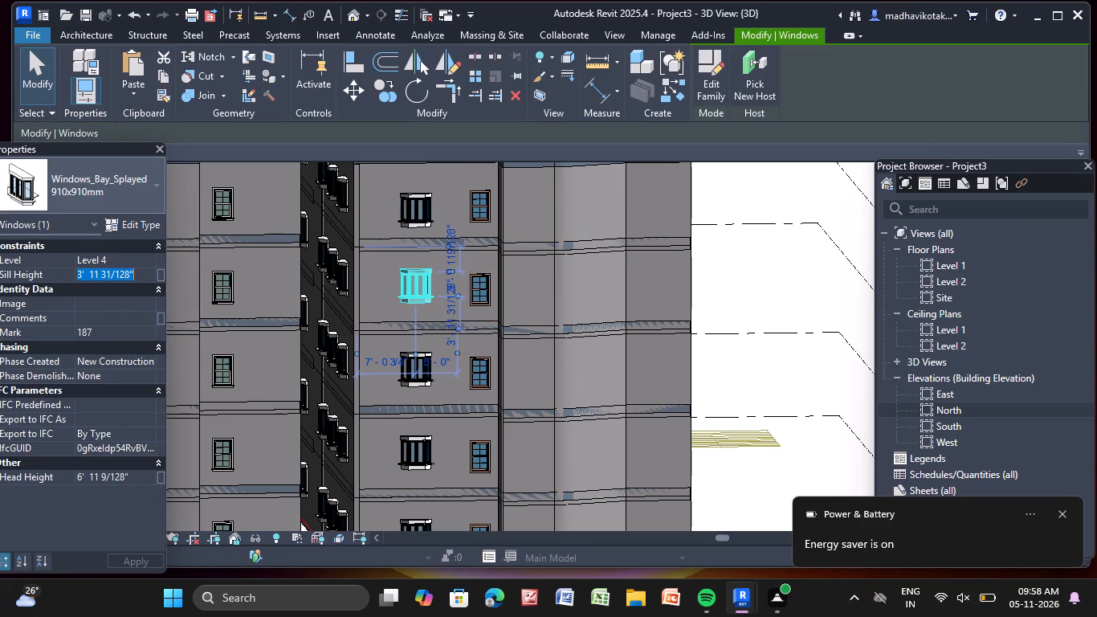
pyautogui.press('BackSpace')
pyautogui.press('3')
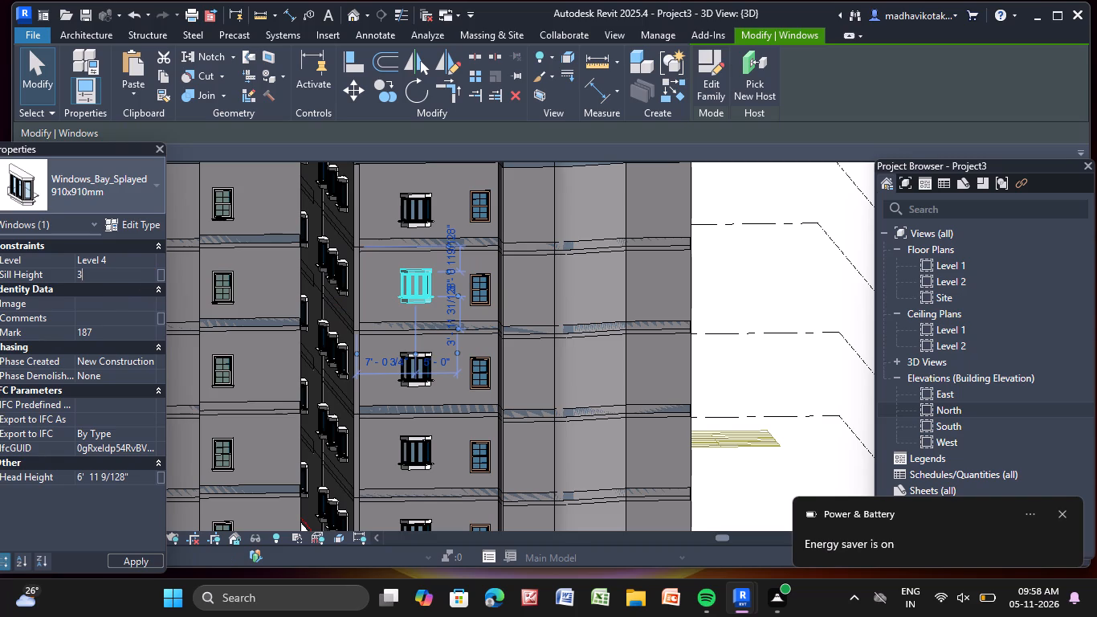
pyautogui.press('BackSpace')
pyautogui.press('3')
pyautogui.press("'")
pyautogui.press('Return')
# Set the sill height of the Level 3 bay window on the end facade, directly below the Level 4 one, to 3' 0".
pyautogui.scroll(4, 426, 392)
pyautogui.click(417, 367)
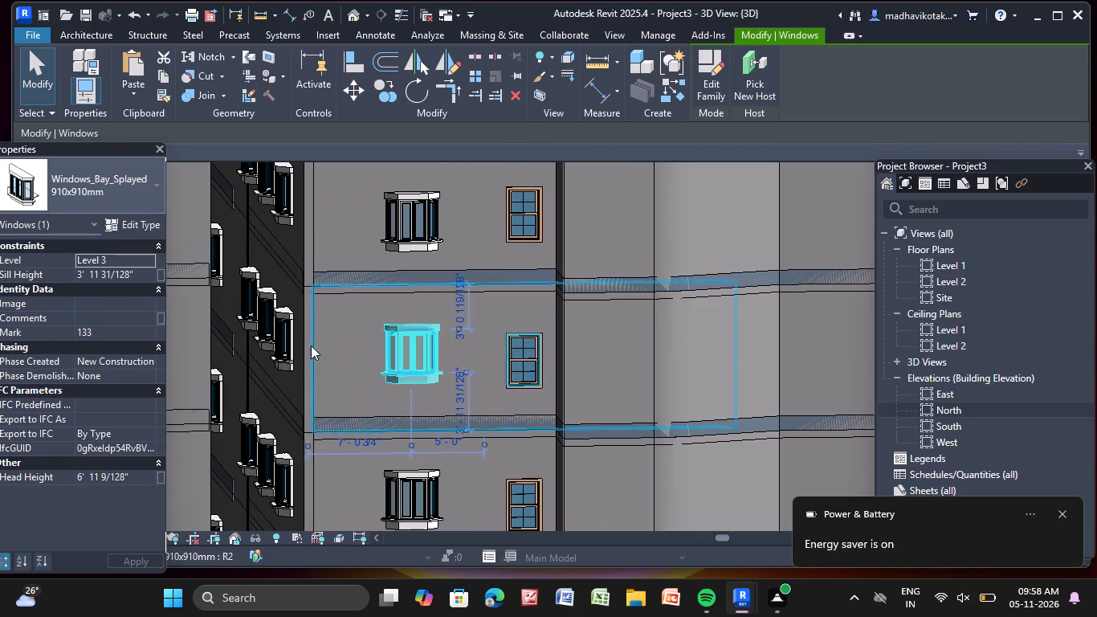
pyautogui.click(138, 277)
pyautogui.press('BackSpace')
pyautogui.press('BackSpace')
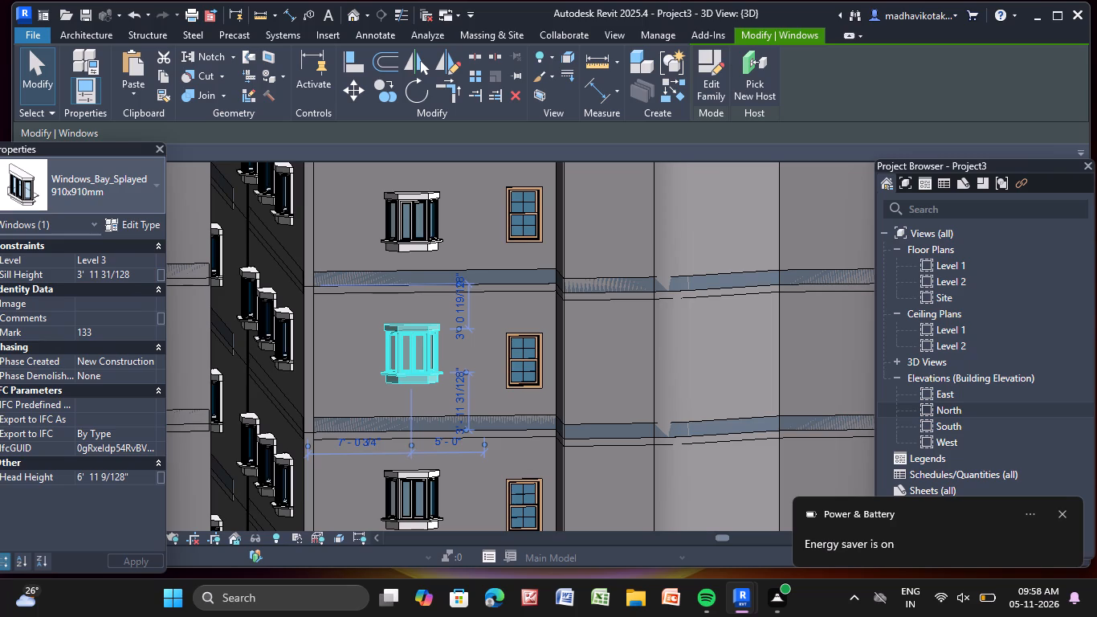
pyautogui.press('BackSpace')
pyautogui.press('BackSpace')
pyautogui.press('BackSpace')
pyautogui.press('BackSpace')
pyautogui.press('BackSpace')
pyautogui.press('BackSpace')
pyautogui.press('BackSpace')
pyautogui.press('BackSpace')
pyautogui.press('Return')
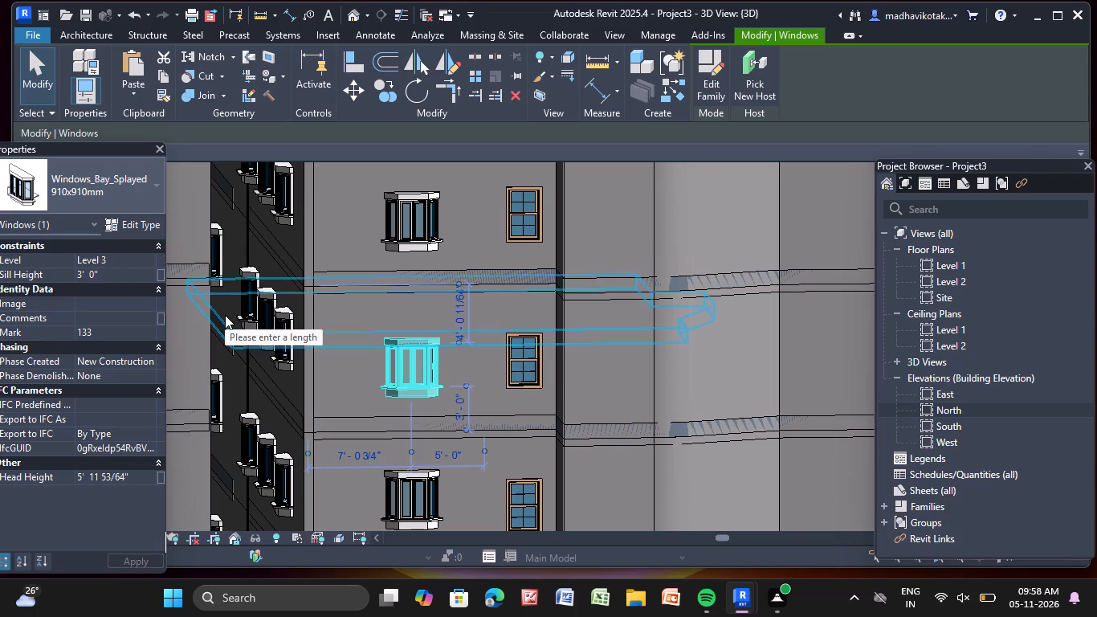
# Set the sill height of the Level 2 bay window in the same column of the end facade to 3' 0".
pyautogui.moveTo(386, 399); pyautogui.dragTo(385, 366, button='middle')
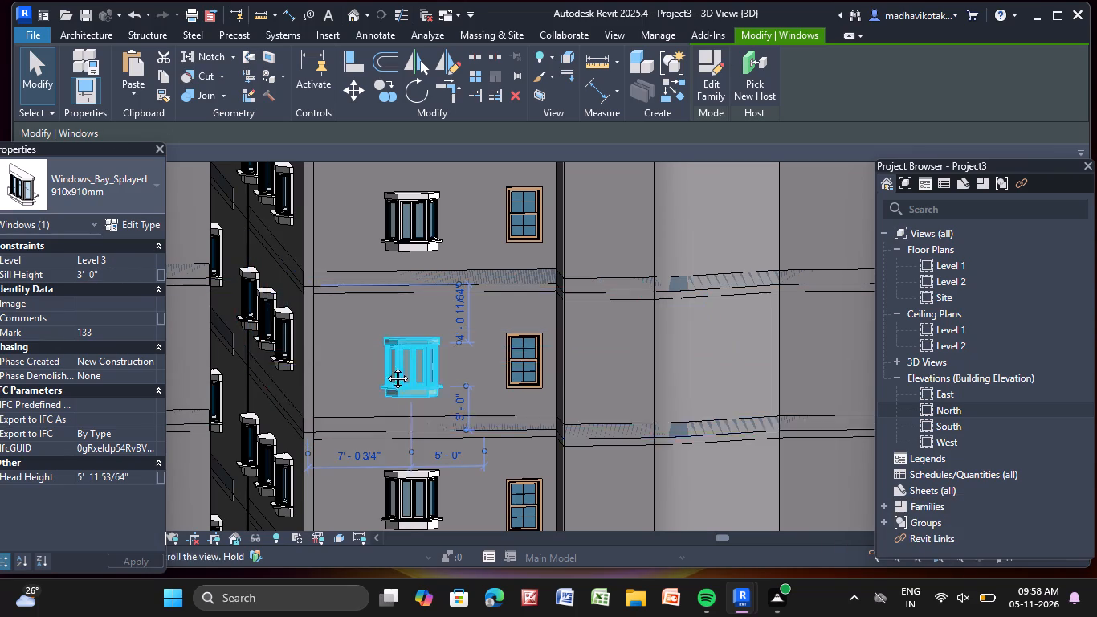
pyautogui.moveTo(385, 366); pyautogui.dragTo(342, 168, button='middle')
pyautogui.click(369, 255)
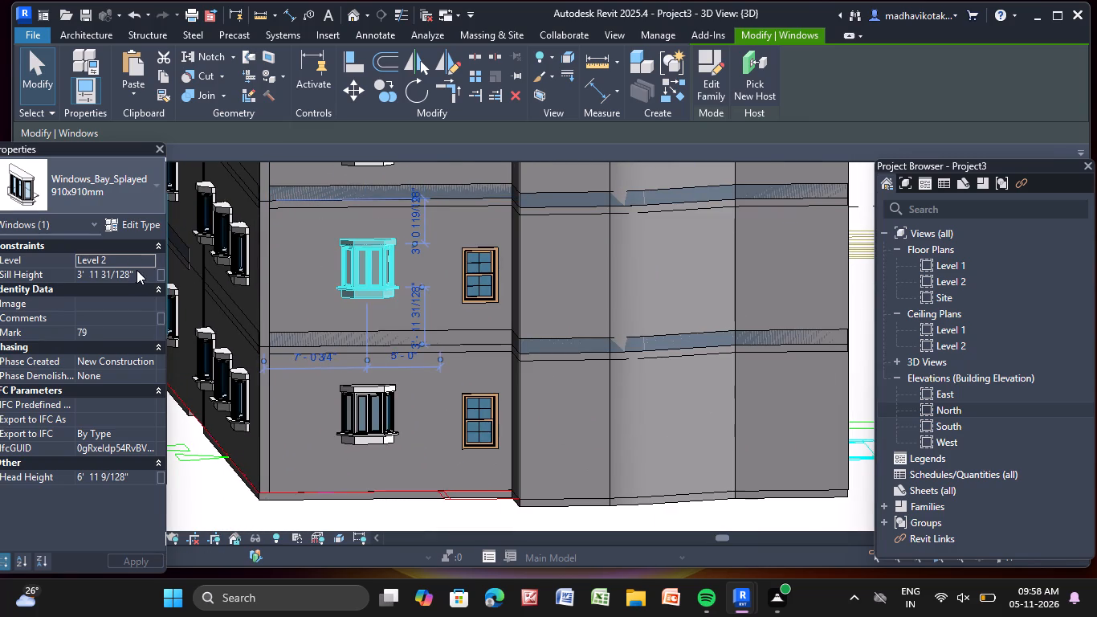
pyautogui.click(139, 272)
pyautogui.press('BackSpace')
pyautogui.press('BackSpace')
pyautogui.press('BackSpace')
pyautogui.press('BackSpace')
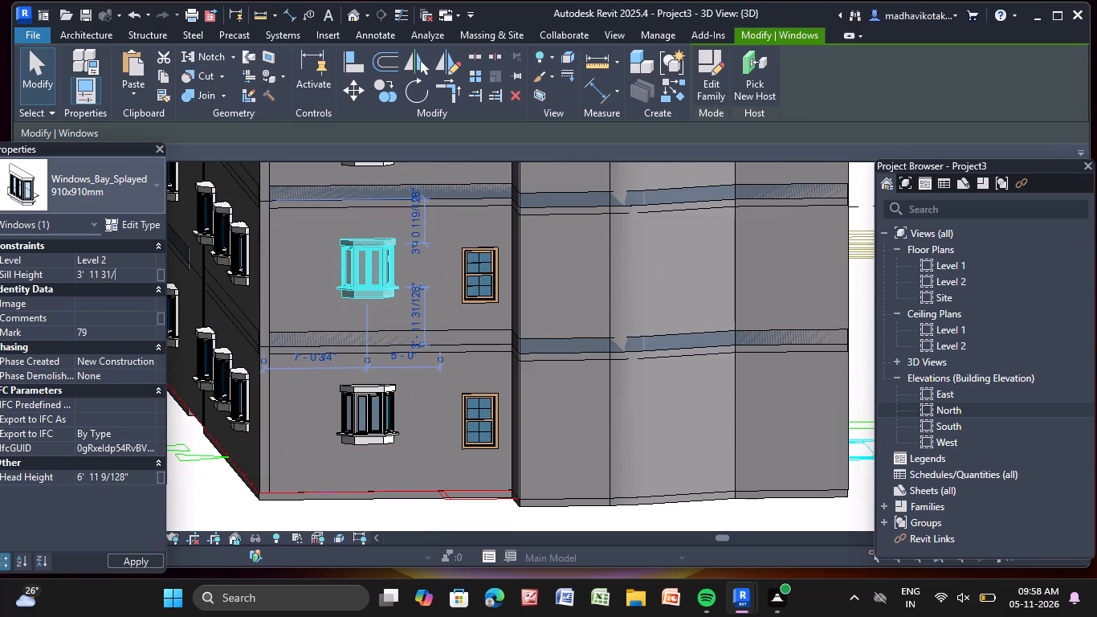
pyautogui.press('BackSpace')
pyautogui.press('BackSpace')
pyautogui.press('BackSpace')
pyautogui.press('BackSpace')
pyautogui.press('BackSpace')
pyautogui.press('BackSpace')
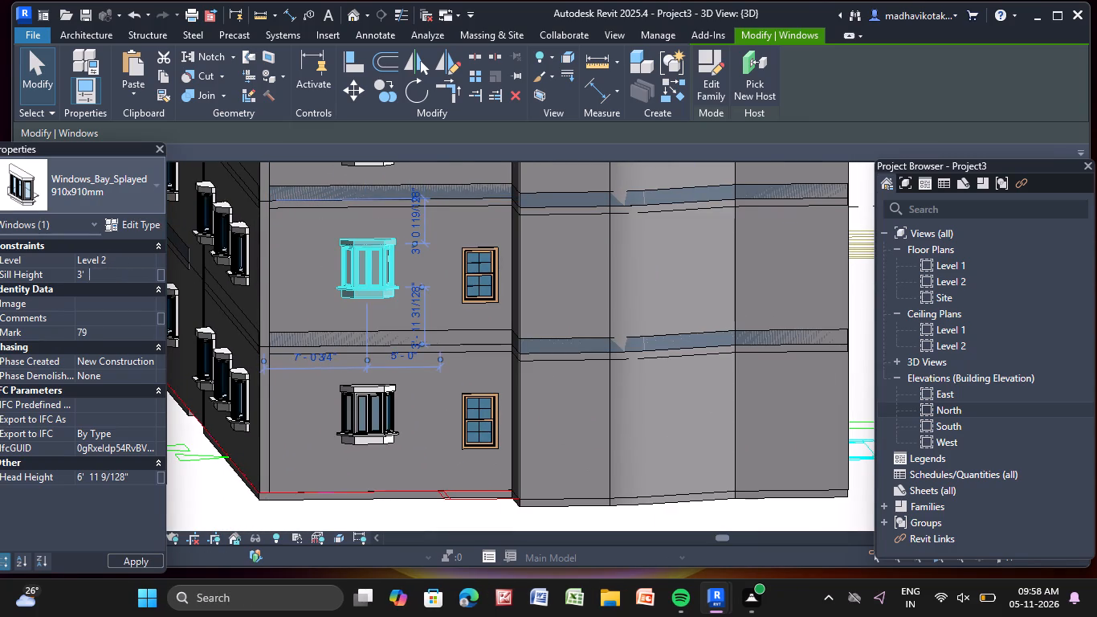
pyautogui.press('Return')
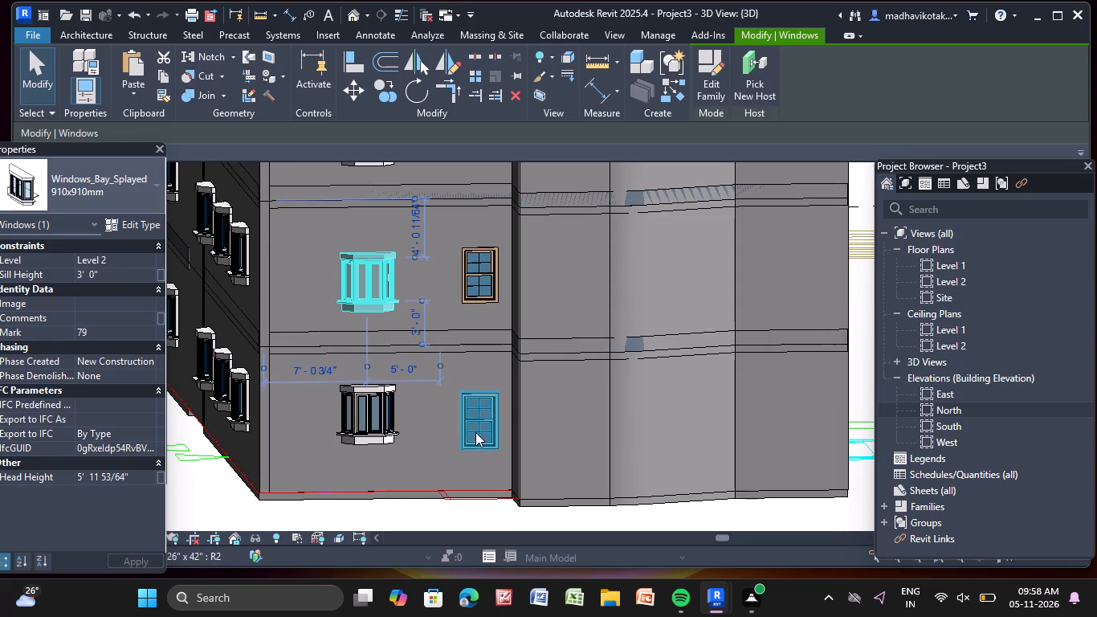
# Set the sill height of the Level 1 bay window at the bottom of the same end-facade column to 3' 0".
pyautogui.click(354, 400)
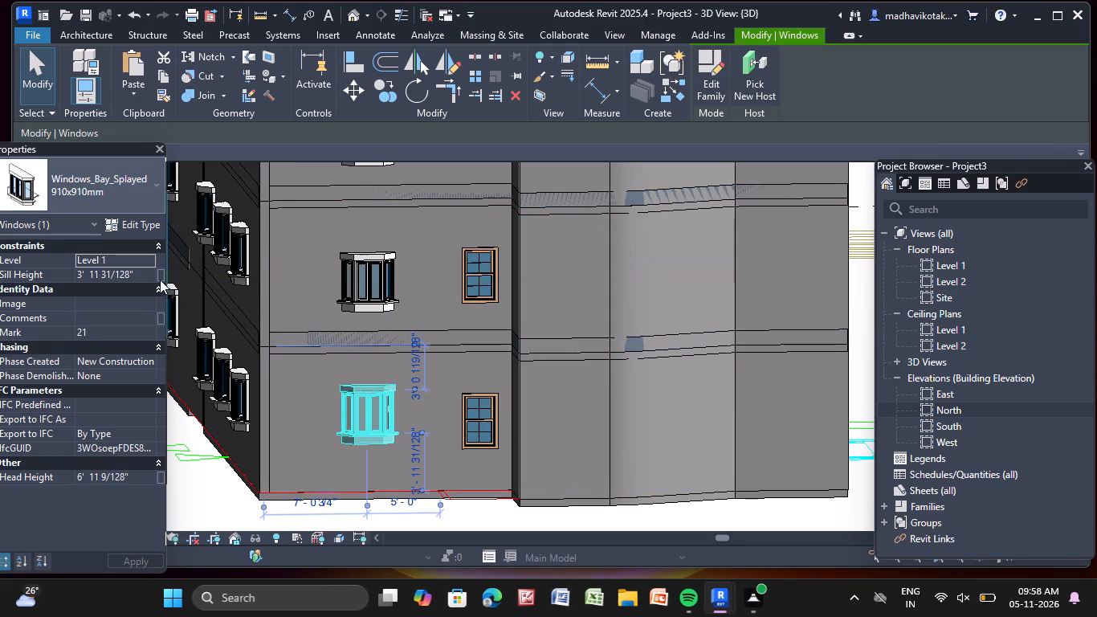
pyautogui.click(148, 276)
pyautogui.click(148, 276)
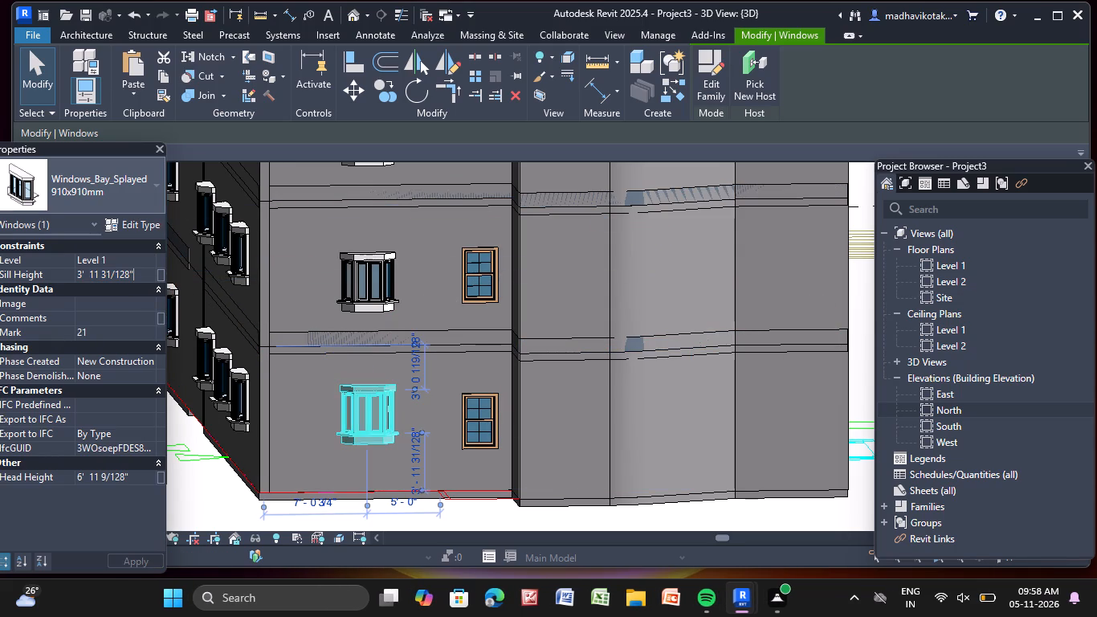
pyautogui.press('BackSpace')
pyautogui.press('BackSpace')
pyautogui.press('BackSpace')
pyautogui.press('BackSpace')
pyautogui.press('BackSpace')
pyautogui.press('BackSpace')
pyautogui.press('BackSpace')
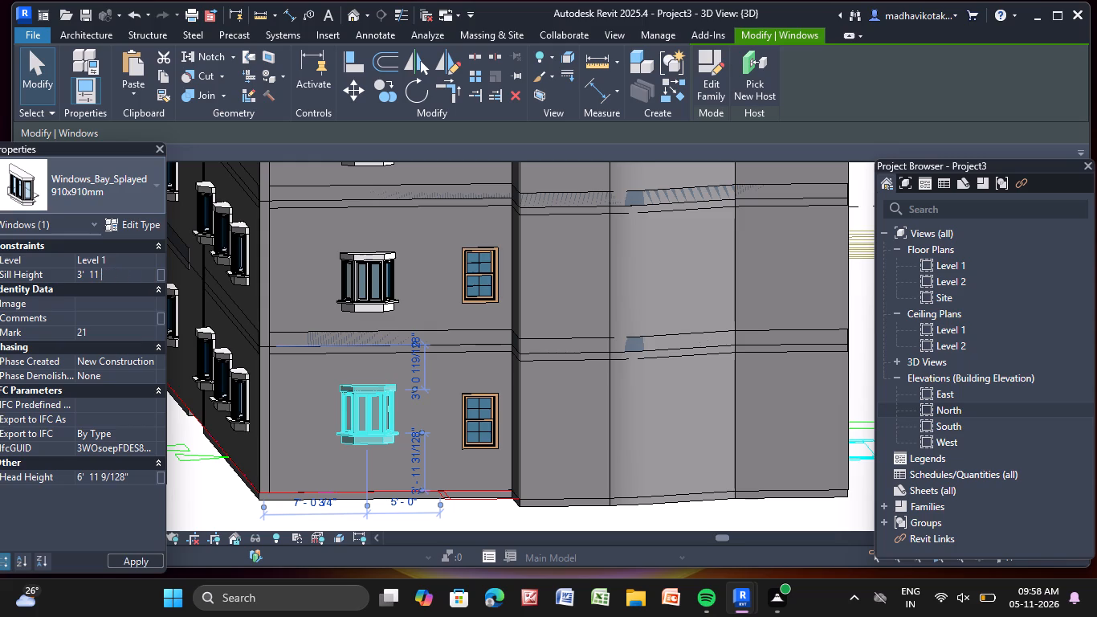
pyautogui.press('BackSpace')
pyautogui.press('BackSpace')
pyautogui.press('BackSpace')
pyautogui.press('Return')
# On the end block's four-window facade, set the sill height of the Level 5 bay window nearest the angled corner to 3' 0".
pyautogui.scroll(-5, 511, 447)
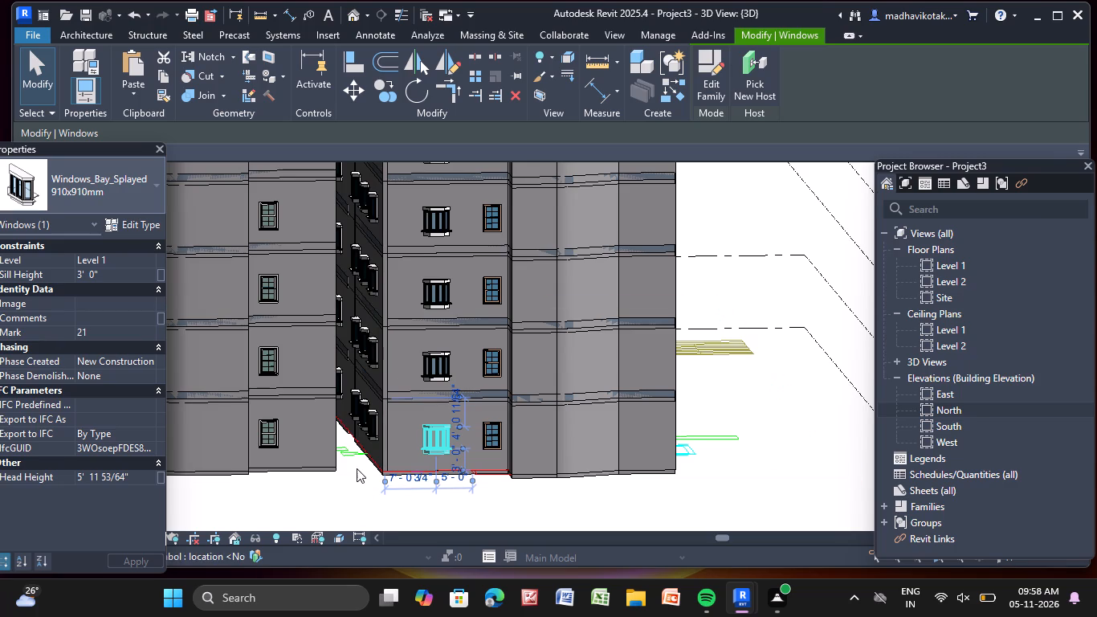
pyautogui.moveTo(357, 468); pyautogui.dragTo(381, 462, button='middle')
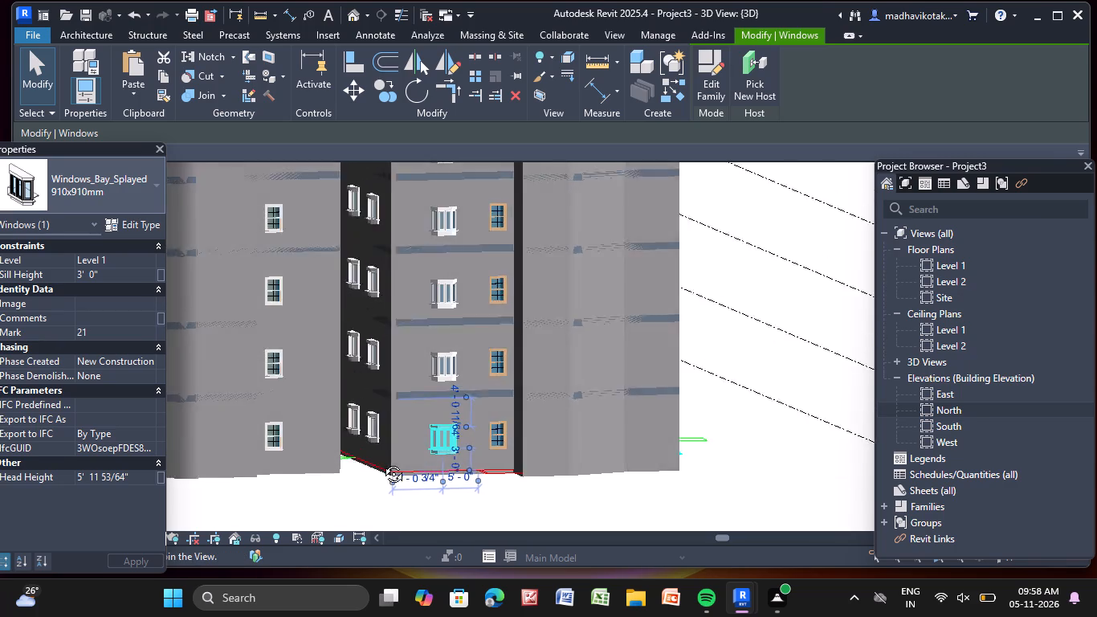
pyautogui.moveTo(381, 462); pyautogui.dragTo(232, 452, button='middle')
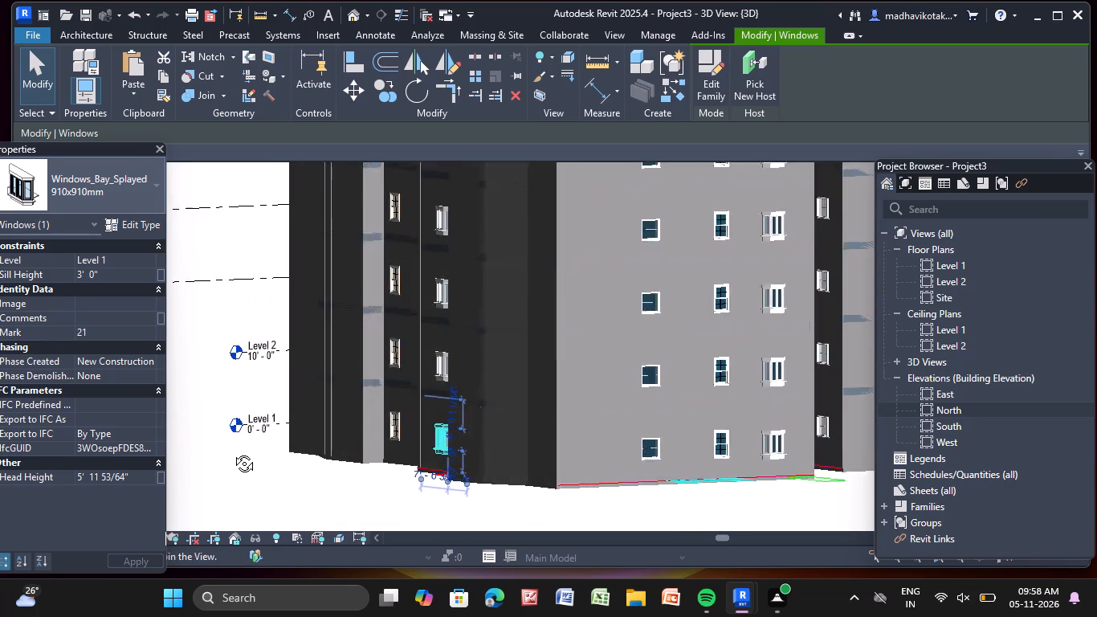
pyautogui.moveTo(232, 452); pyautogui.dragTo(532, 472, button='middle')
pyautogui.scroll(-5, 516, 459)
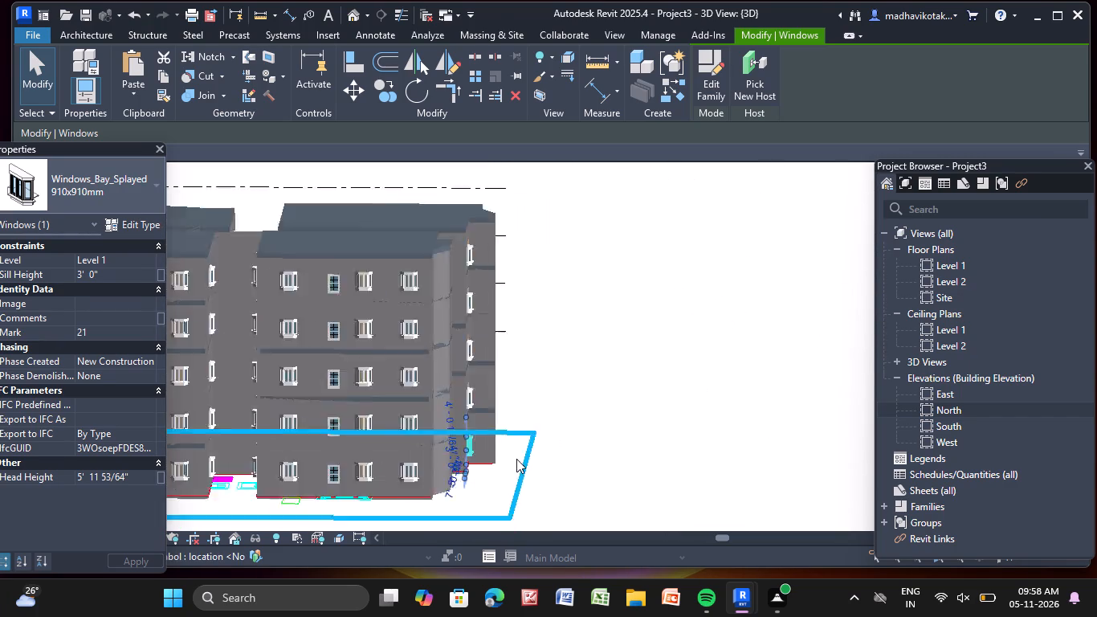
pyautogui.moveTo(604, 459); pyautogui.dragTo(619, 435, button='middle')
pyautogui.scroll(1, 602, 459)
pyautogui.scroll(-6, 623, 430)
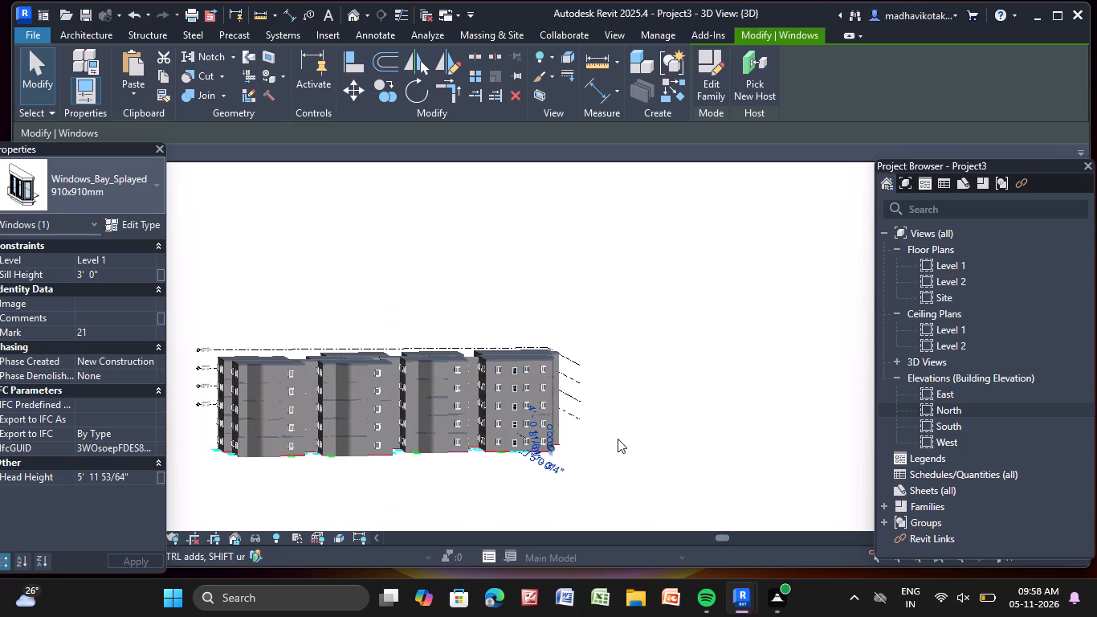
pyautogui.moveTo(544, 438); pyautogui.dragTo(511, 469, button='middle')
pyautogui.scroll(6, 492, 460)
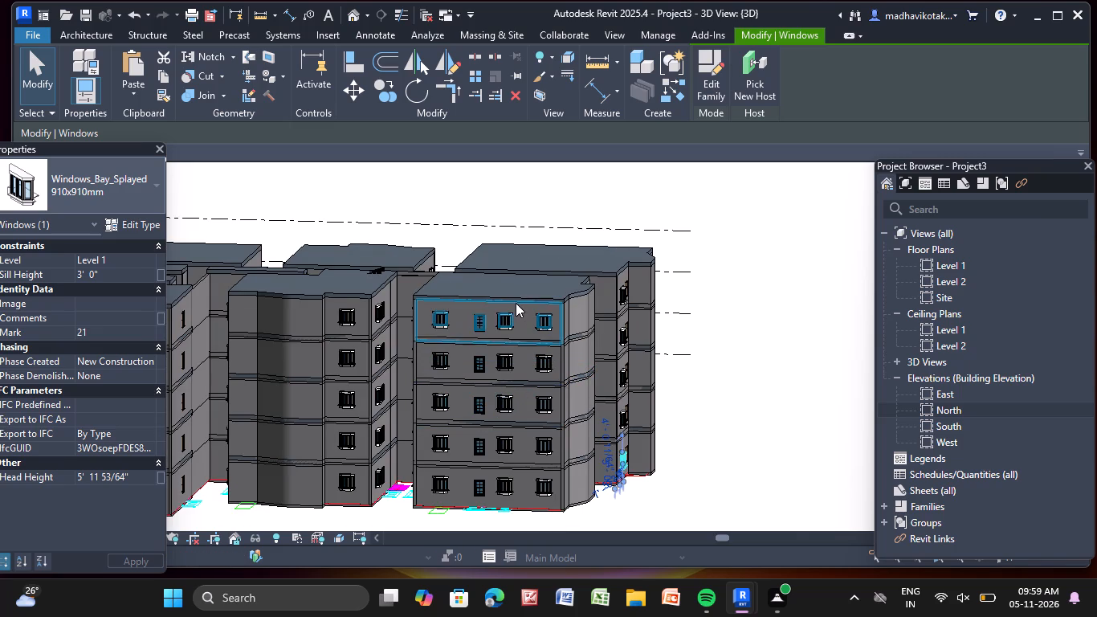
pyautogui.scroll(5, 516, 302)
pyautogui.click(570, 346)
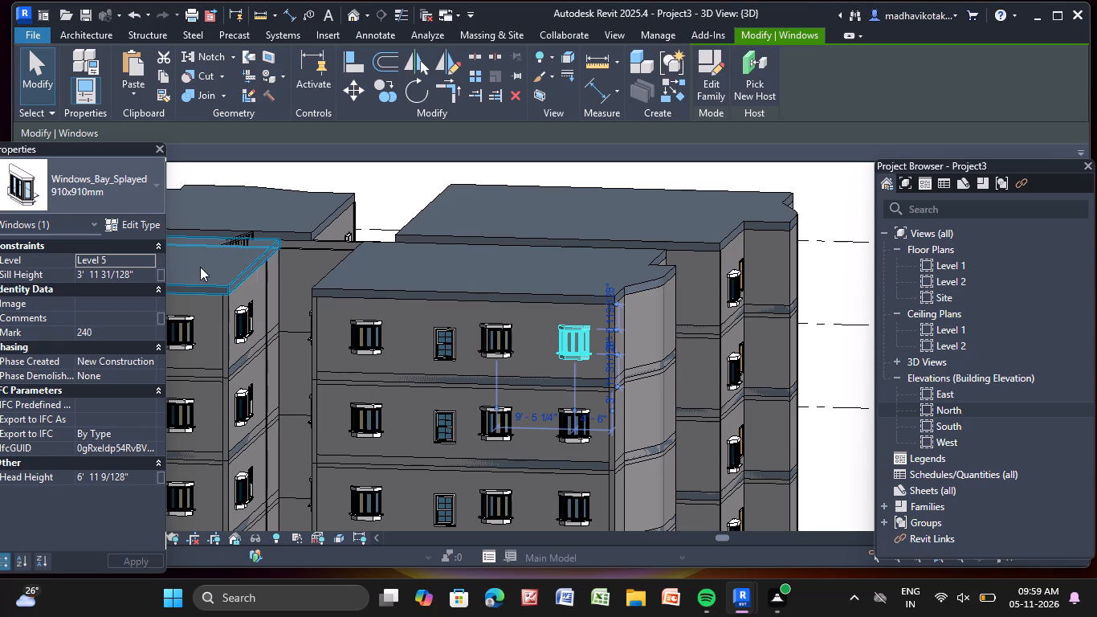
pyautogui.click(145, 275)
pyautogui.click(145, 275)
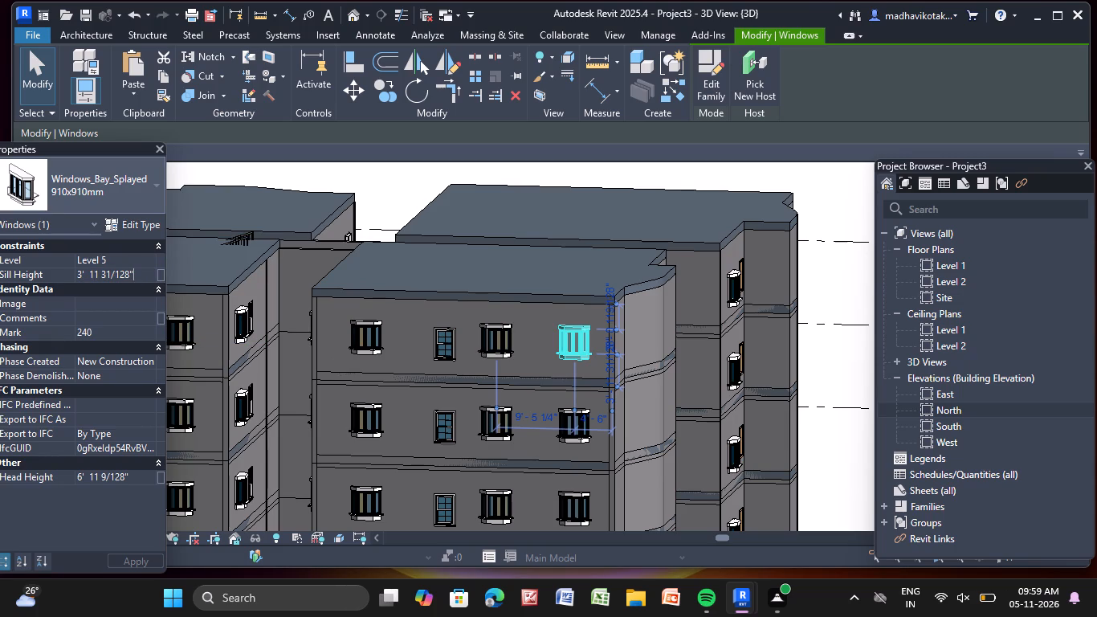
pyautogui.press('BackSpace')
pyautogui.press('BackSpace')
pyautogui.press('BackSpace')
pyautogui.press('BackSpace')
pyautogui.press('BackSpace')
pyautogui.press('BackSpace')
pyautogui.press('BackSpace')
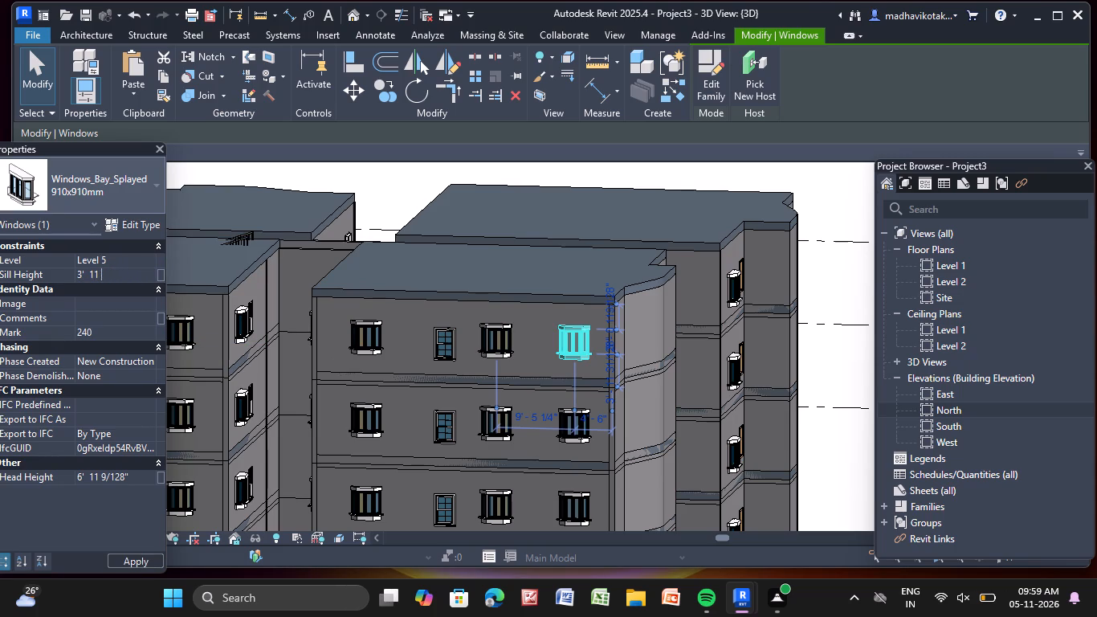
pyautogui.press('BackSpace')
pyautogui.press('BackSpace')
pyautogui.press('BackSpace')
pyautogui.press('BackSpace')
pyautogui.press('Return')
# Set the sill height of the Level 4 bay window nearest the angled corner, directly below the Level 5 one, to 3' 0".
pyautogui.moveTo(418, 402); pyautogui.dragTo(403, 349, button='middle')
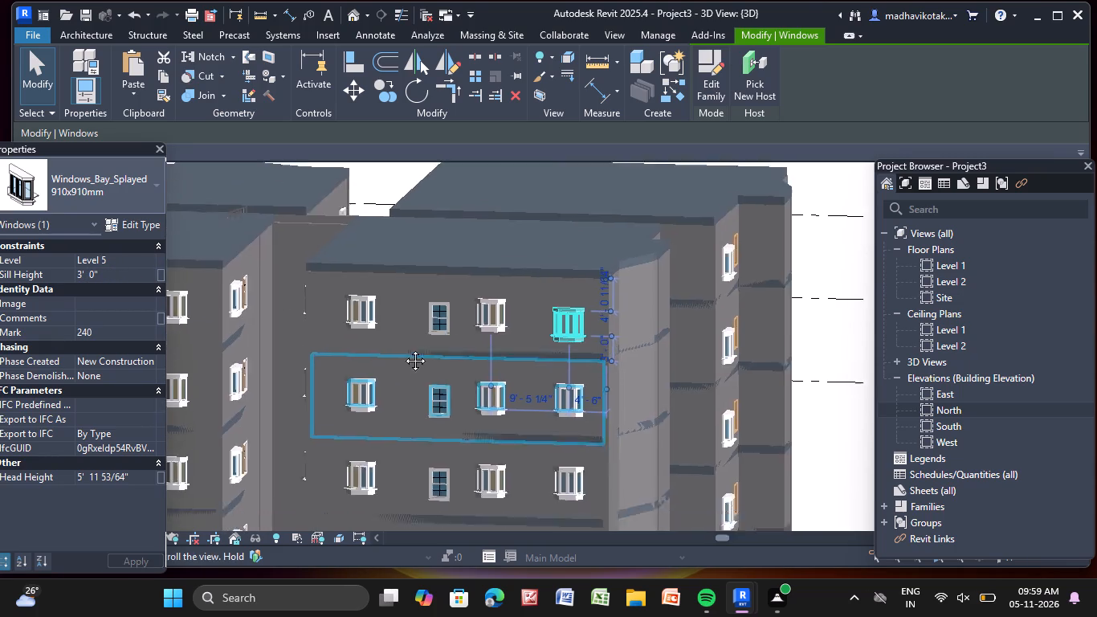
pyautogui.moveTo(403, 349); pyautogui.dragTo(361, 279, button='middle')
pyautogui.scroll(4, 469, 303)
pyautogui.click(524, 309)
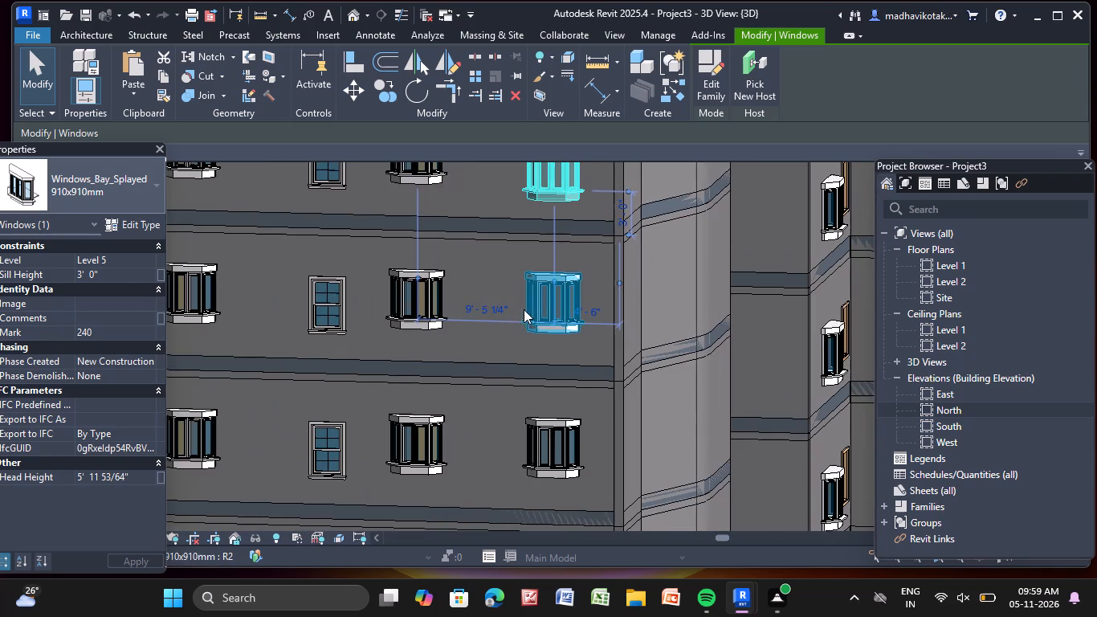
pyautogui.click(146, 274)
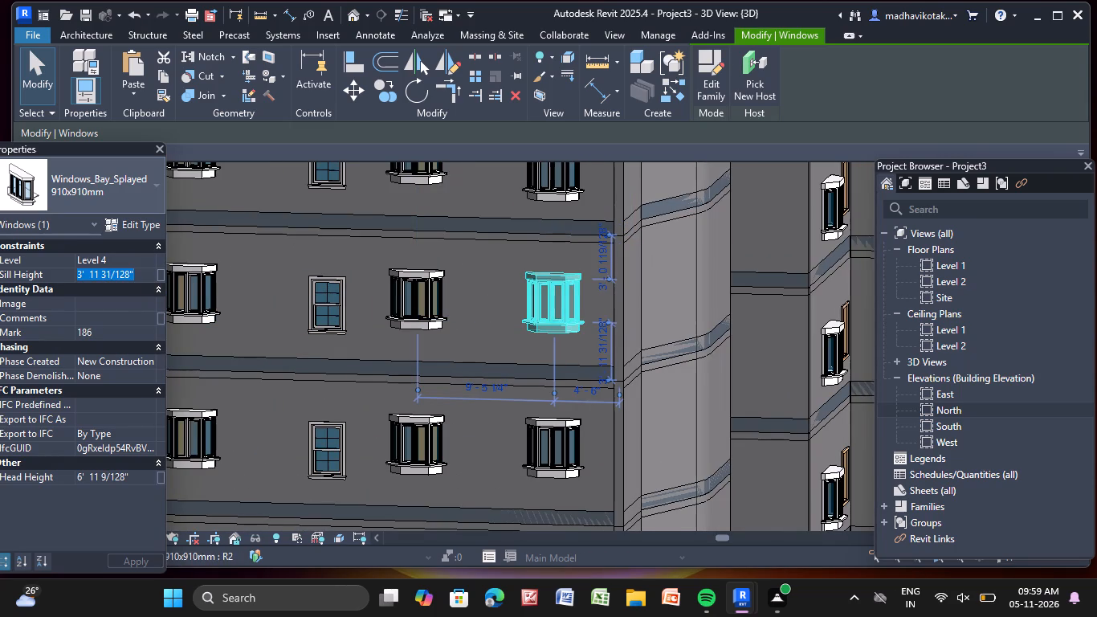
pyautogui.press('BackSpace')
pyautogui.press('3')
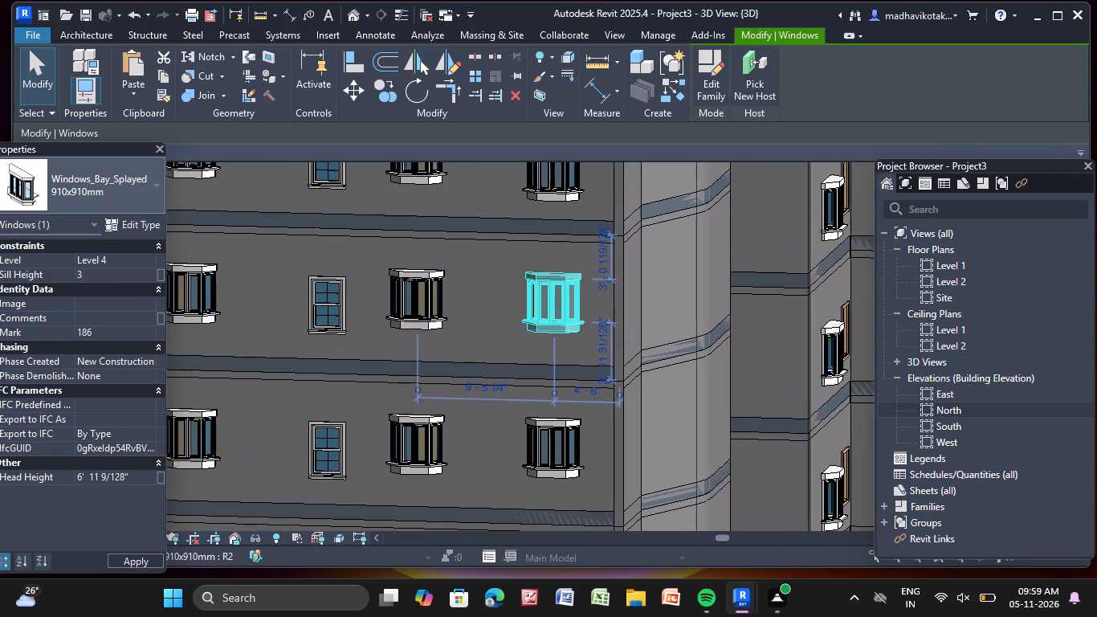
pyautogui.press("'")
pyautogui.press('Return')
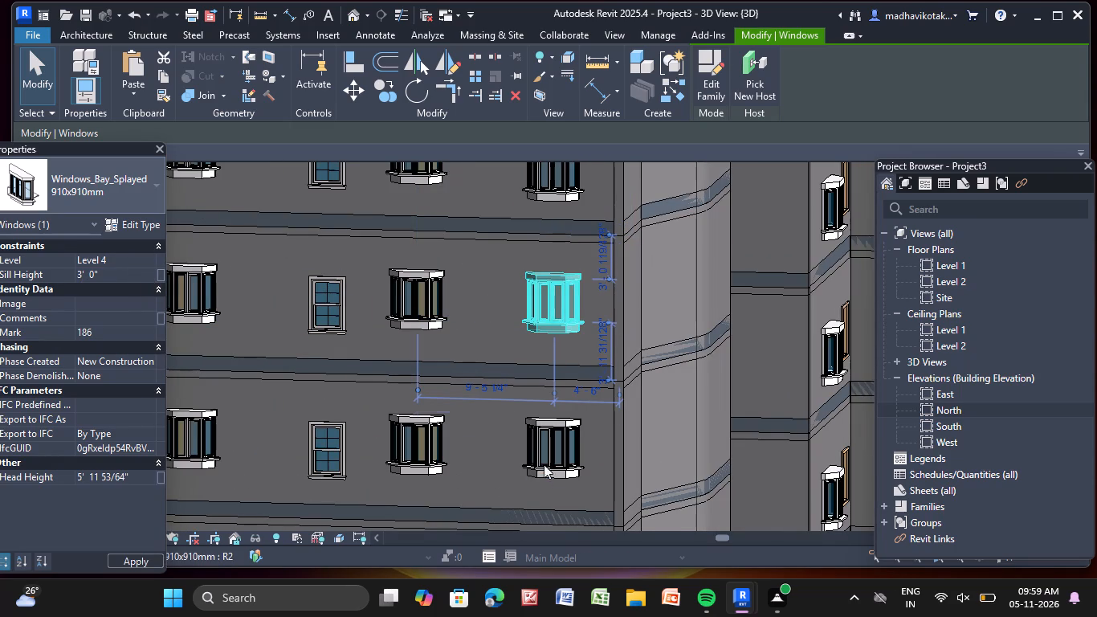
# Set the sill height of the Level 3 bay window in the same column nearest the angled corner to 3' 0".
pyautogui.click(548, 469)
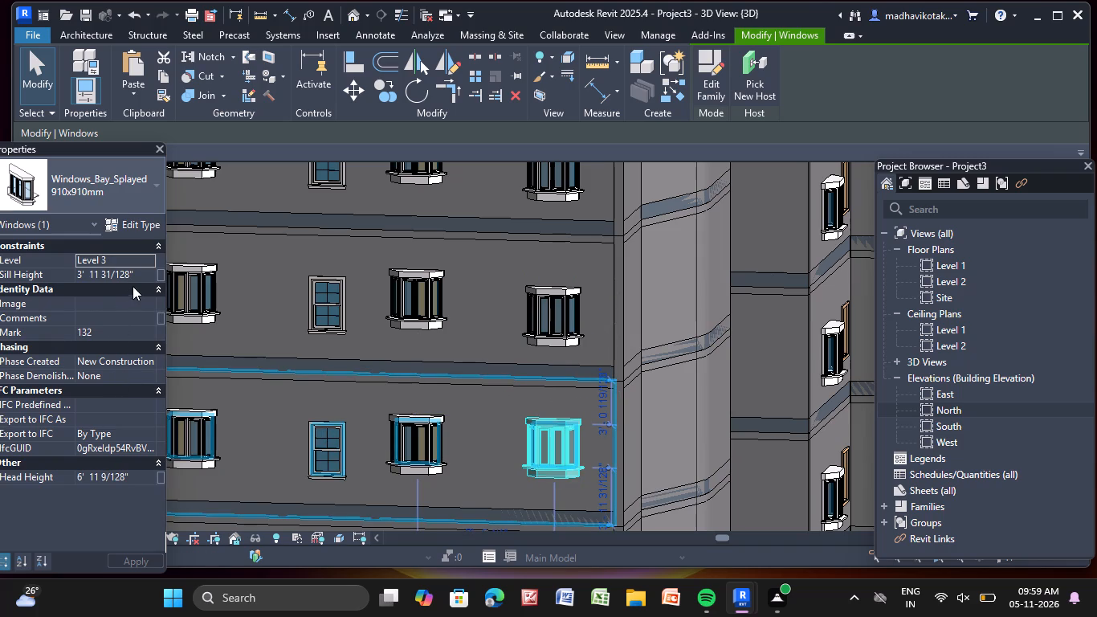
pyautogui.click(145, 273)
pyautogui.click(143, 274)
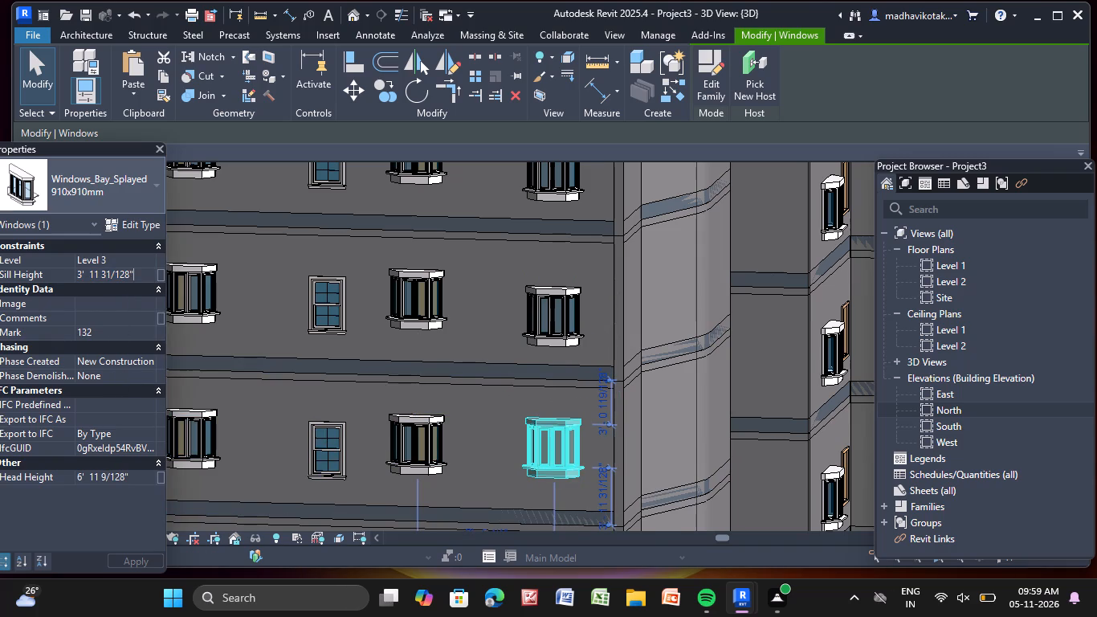
pyautogui.press('BackSpace')
pyautogui.press('BackSpace')
pyautogui.press('BackSpace')
pyautogui.press('BackSpace')
pyautogui.press('BackSpace')
pyautogui.press('BackSpace')
pyautogui.press('BackSpace')
pyautogui.press('BackSpace')
pyautogui.press('BackSpace')
pyautogui.press('BackSpace')
pyautogui.press('BackSpace')
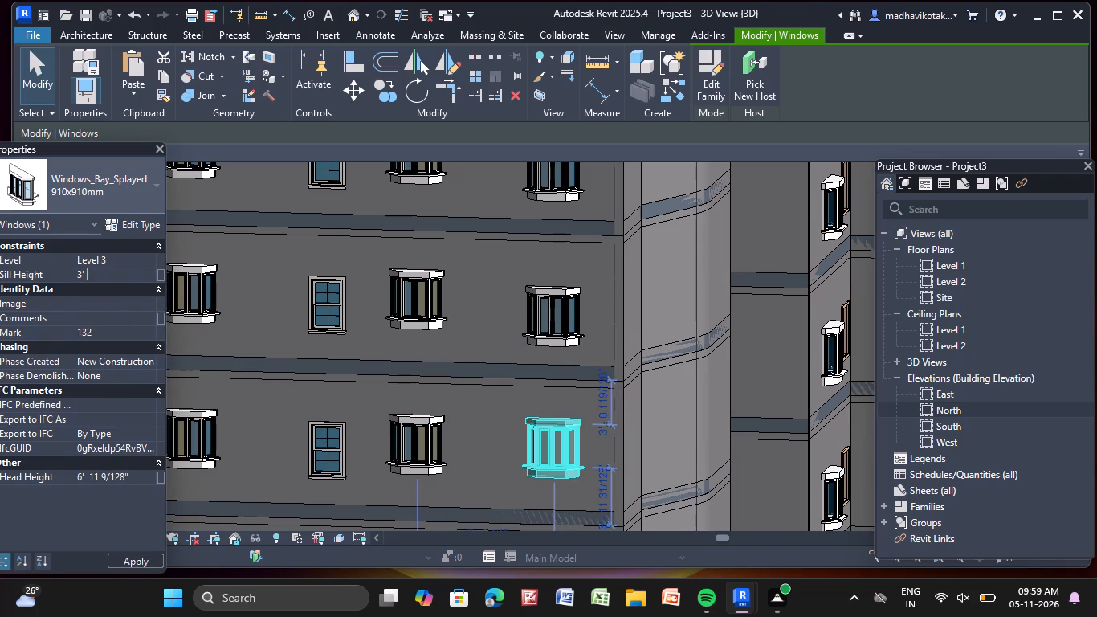
pyautogui.scroll(-1, 365, 256)
pyautogui.moveTo(495, 458); pyautogui.dragTo(416, 203, button='middle')
pyautogui.scroll(1, 495, 458)
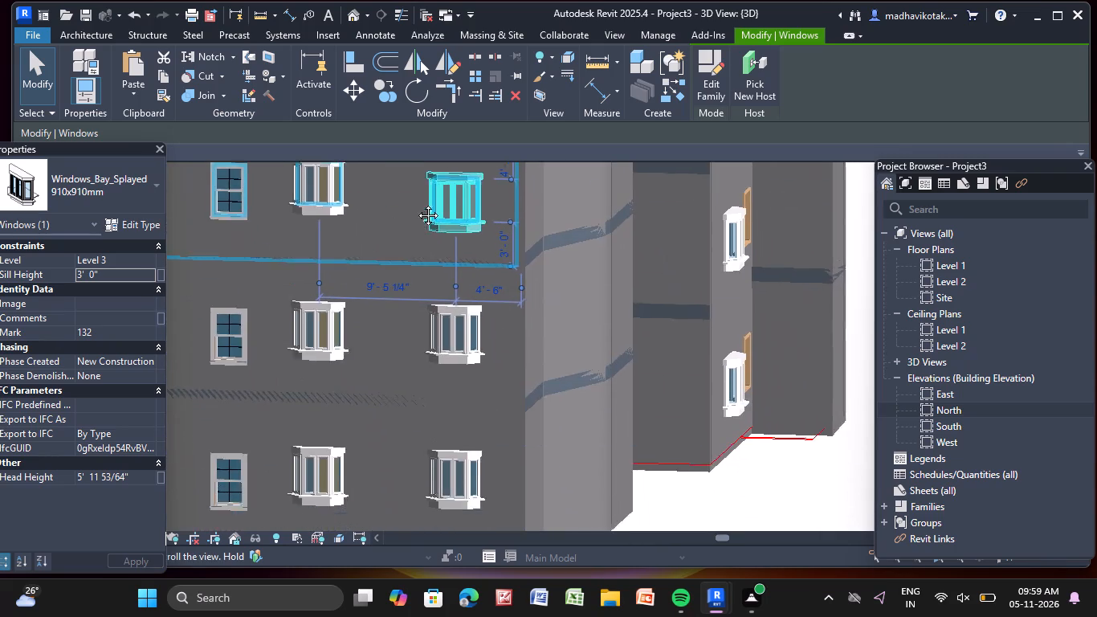
# On the end block's four-window facade, set the sill height of the Level 2 bay window nearest the angled corner to 3' 0".
pyautogui.moveTo(416, 203); pyautogui.dragTo(415, 202, button='middle')
pyautogui.click(450, 292)
pyautogui.click(146, 276)
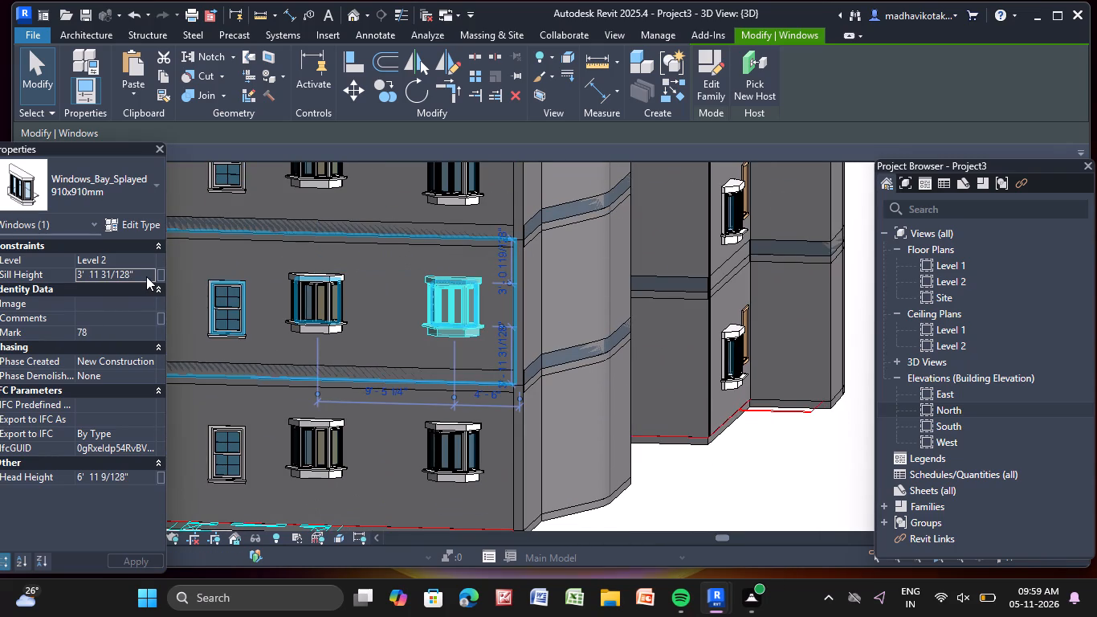
pyautogui.click(146, 276)
pyautogui.press('BackSpace')
pyautogui.press('BackSpace')
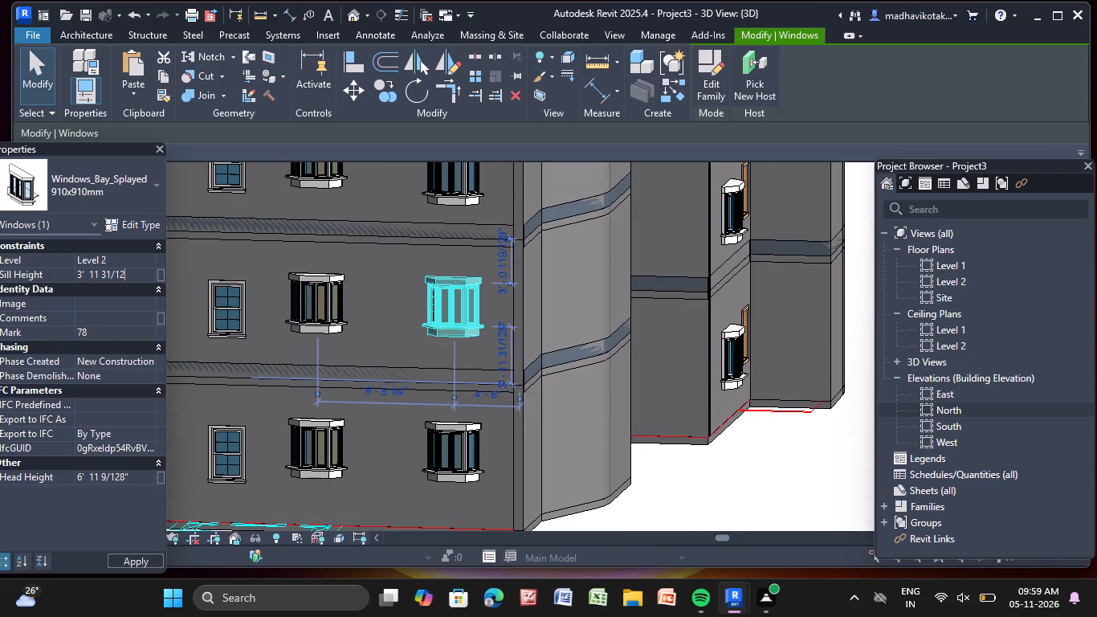
pyautogui.press('BackSpace')
pyautogui.press('BackSpace')
pyautogui.press('BackSpace')
pyautogui.press('BackSpace')
pyautogui.press('BackSpace')
pyautogui.press('BackSpace')
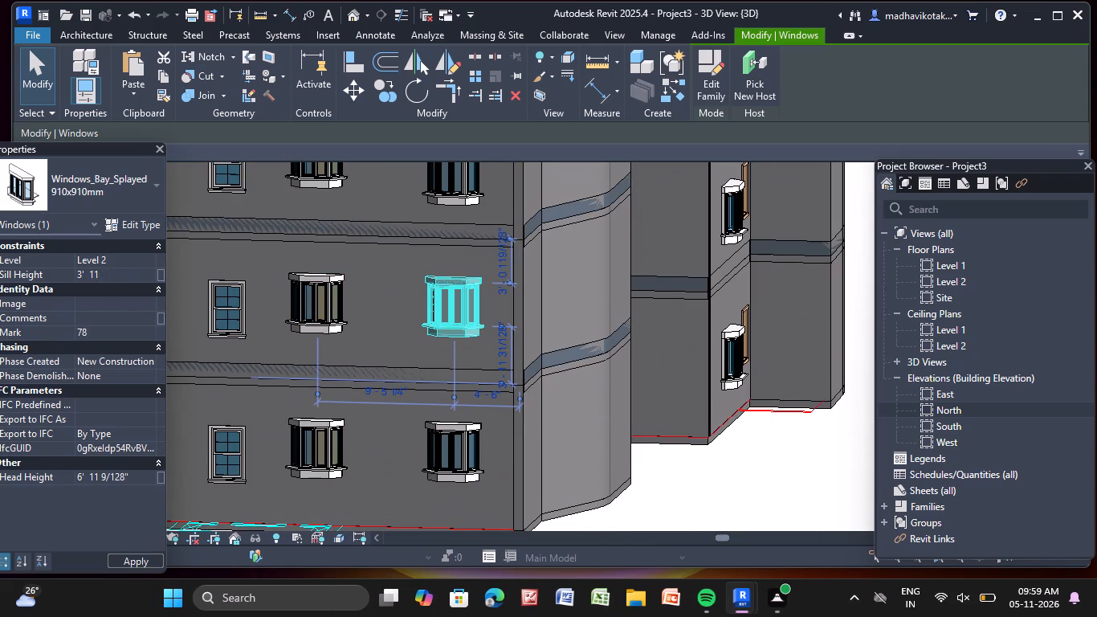
pyautogui.press('BackSpace')
pyautogui.press('BackSpace')
pyautogui.press('Return')
# Set the sill height of the Level 1 bay window at the bottom of the column nearest the angled corner to 3' 0".
pyautogui.click(455, 457)
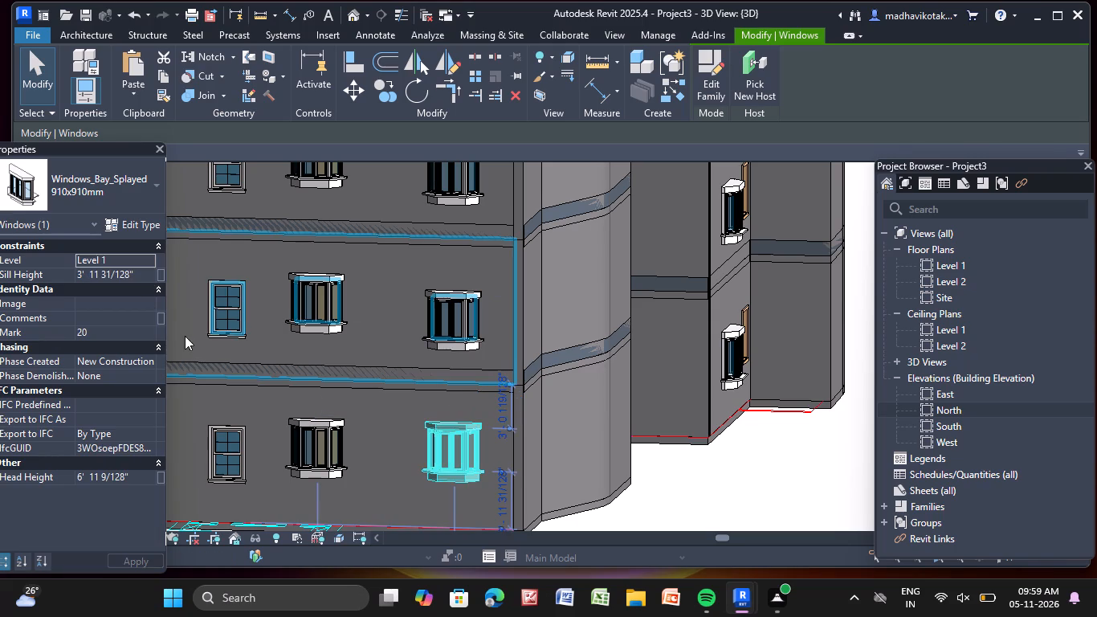
pyautogui.click(137, 272)
pyautogui.click(137, 272)
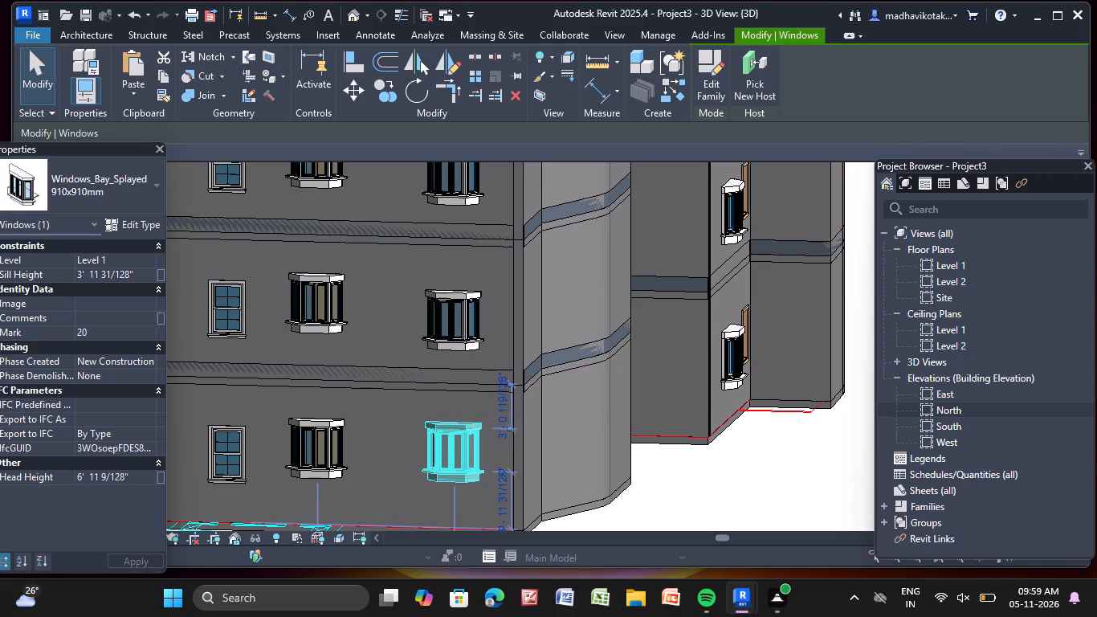
pyautogui.press('BackSpace')
pyautogui.press('BackSpace')
pyautogui.press('BackSpace')
pyautogui.press('BackSpace')
pyautogui.press('BackSpace')
pyautogui.press('BackSpace')
pyautogui.press('BackSpace')
pyautogui.press('BackSpace')
pyautogui.press('BackSpace')
pyautogui.press('BackSpace')
pyautogui.press('Return')
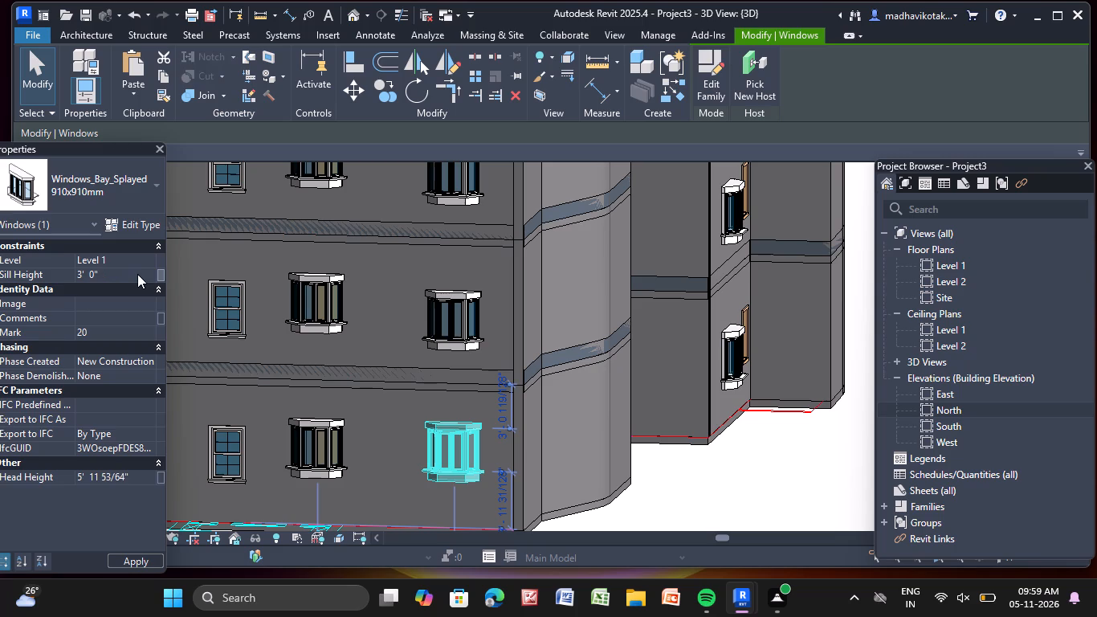
# Set the sill height of the Level 1 bay window in the adjacent column, second from the angled corner, to 3' 0".
pyautogui.click(328, 435)
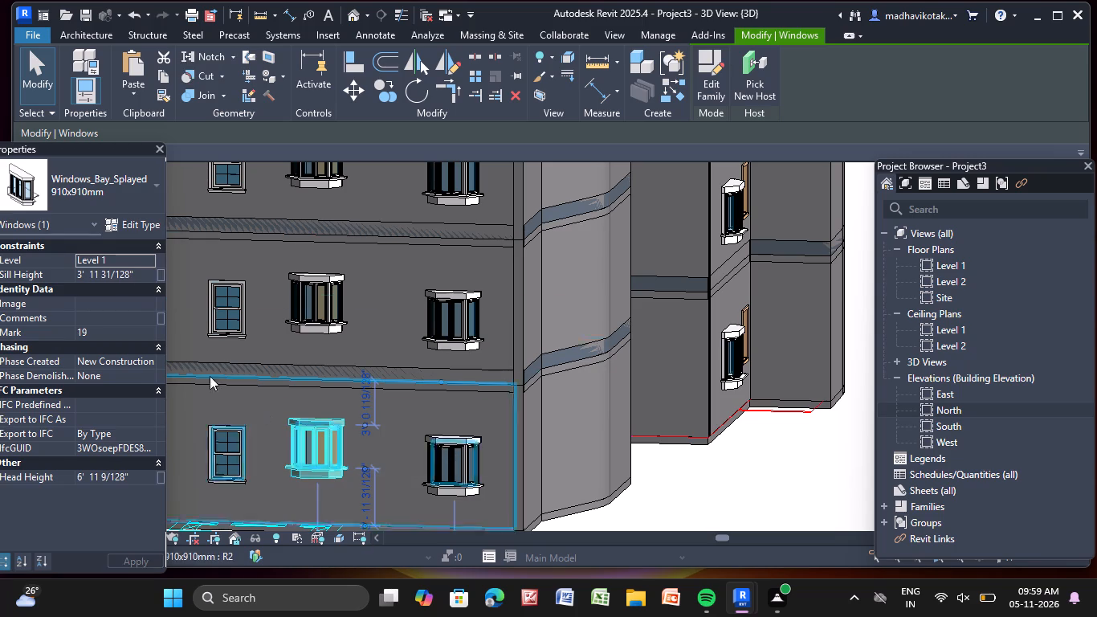
pyautogui.click(141, 273)
pyautogui.click(141, 272)
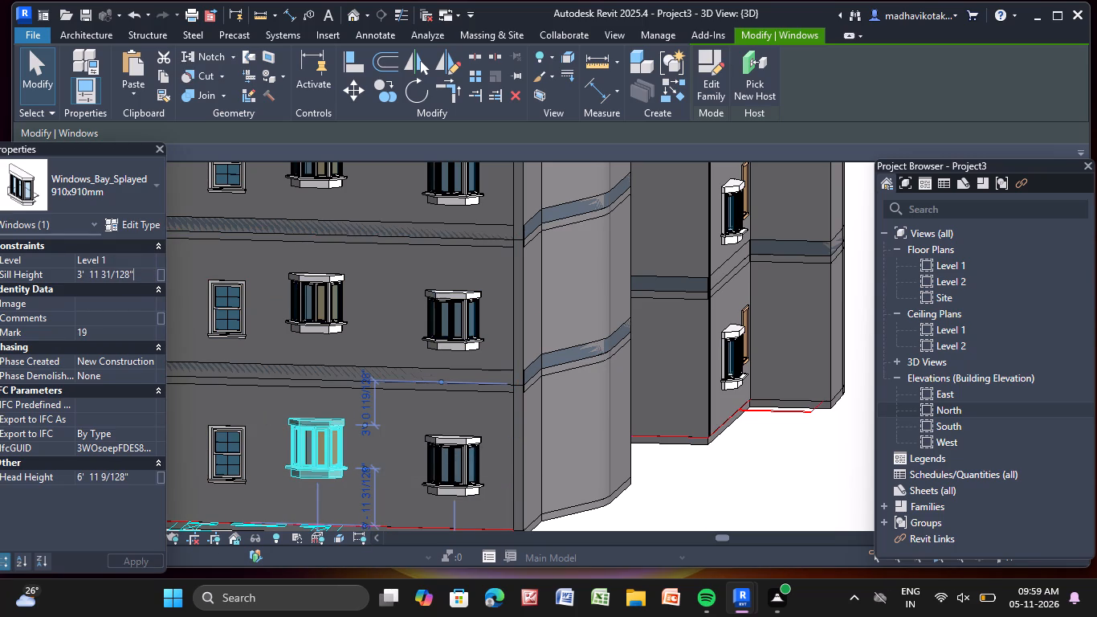
pyautogui.press('BackSpace')
pyautogui.press('BackSpace')
pyautogui.press('BackSpace')
pyautogui.press('BackSpace')
pyautogui.press('BackSpace')
pyautogui.press('BackSpace')
pyautogui.press('BackSpace')
pyautogui.press('BackSpace')
pyautogui.press('BackSpace')
pyautogui.press('BackSpace')
pyautogui.press('BackSpace')
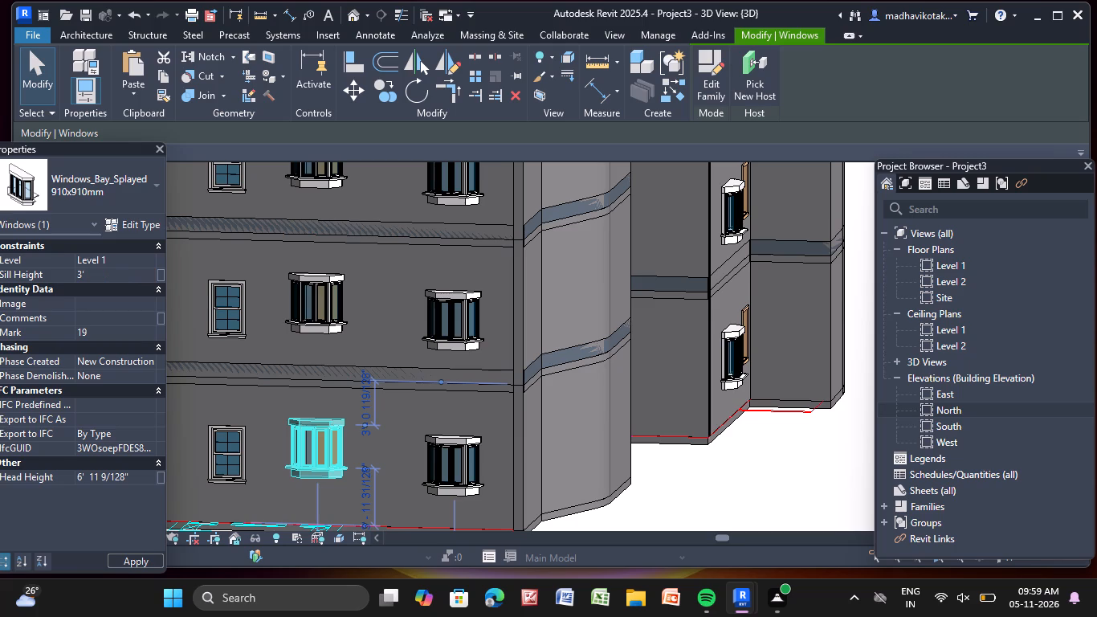
pyautogui.press('Return')
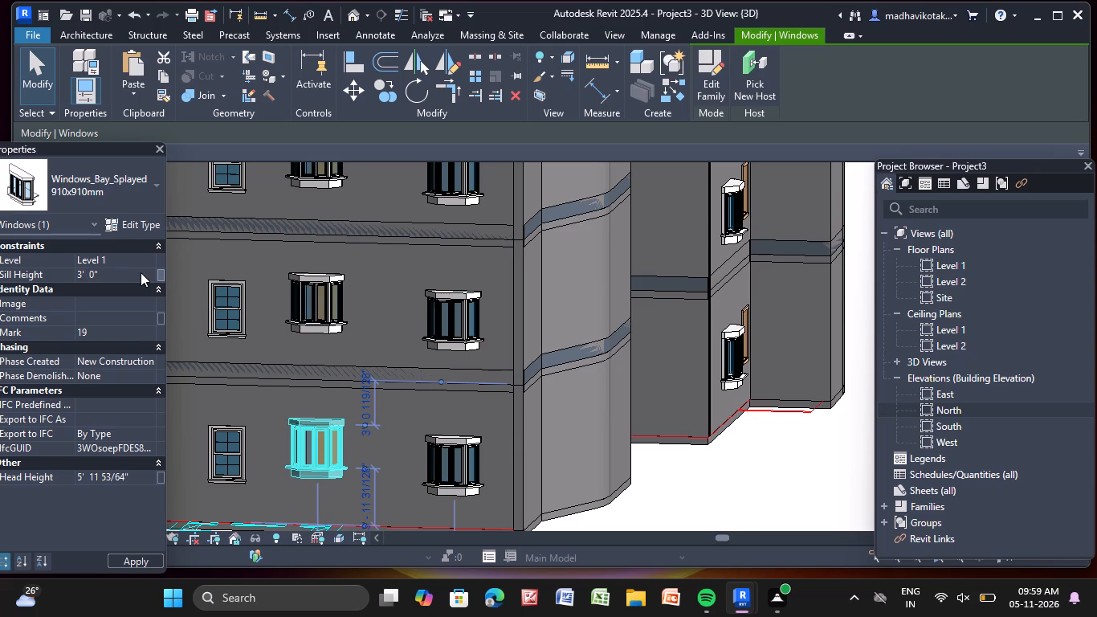
# Set the sill height of the Level 2 bay window in the column second from the angled corner to 3' 0".
pyautogui.click(325, 309)
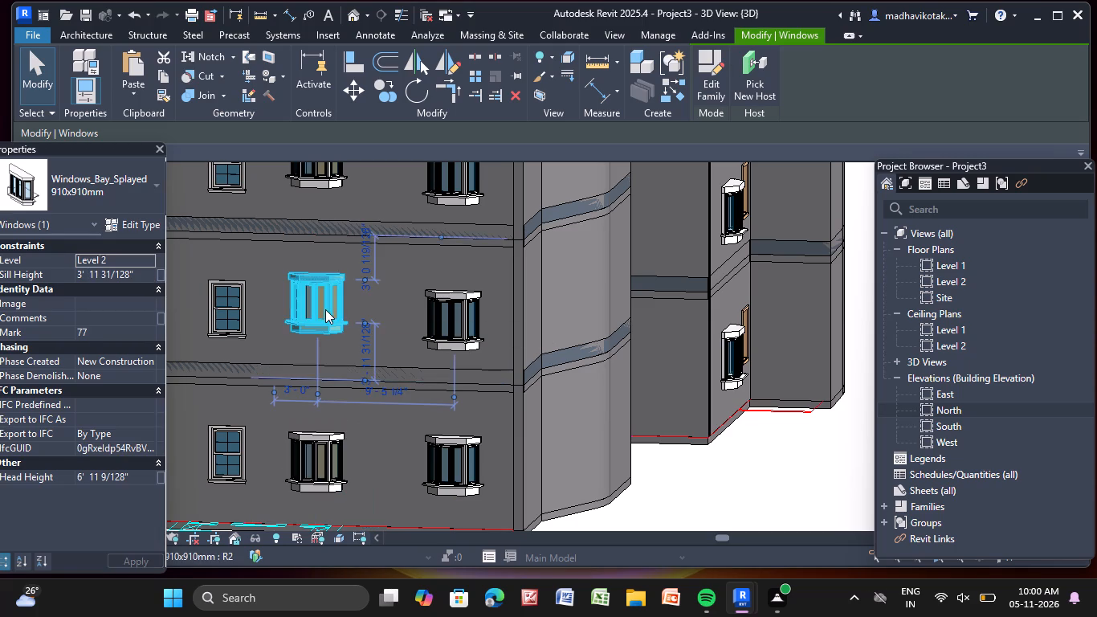
pyautogui.click(136, 271)
pyautogui.rightClick(136, 271)
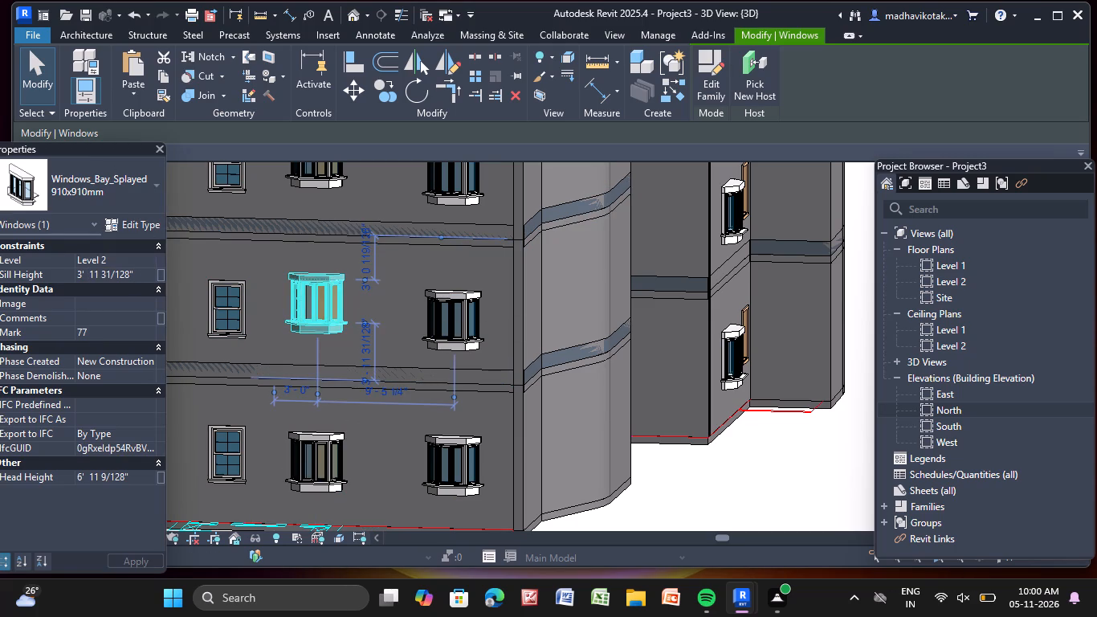
pyautogui.press('BackSpace')
pyautogui.press('BackSpace')
pyautogui.press('BackSpace')
pyautogui.press('BackSpace')
pyautogui.press('BackSpace')
pyautogui.press('BackSpace')
pyautogui.press('BackSpace')
pyautogui.press('BackSpace')
pyautogui.press('BackSpace')
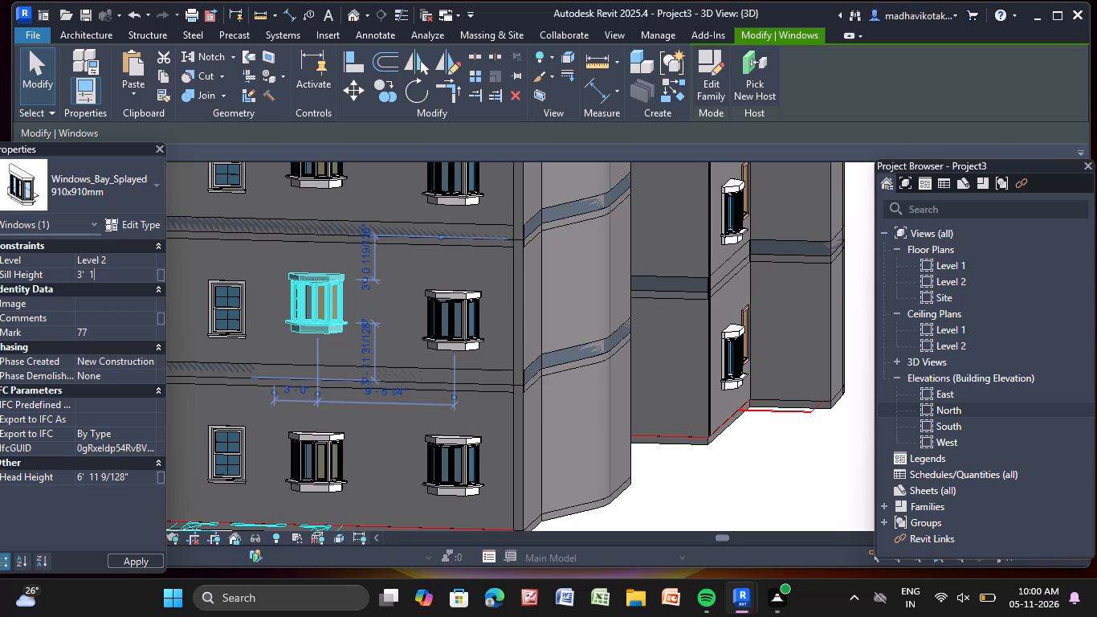
pyautogui.press('BackSpace')
pyautogui.press('Return')
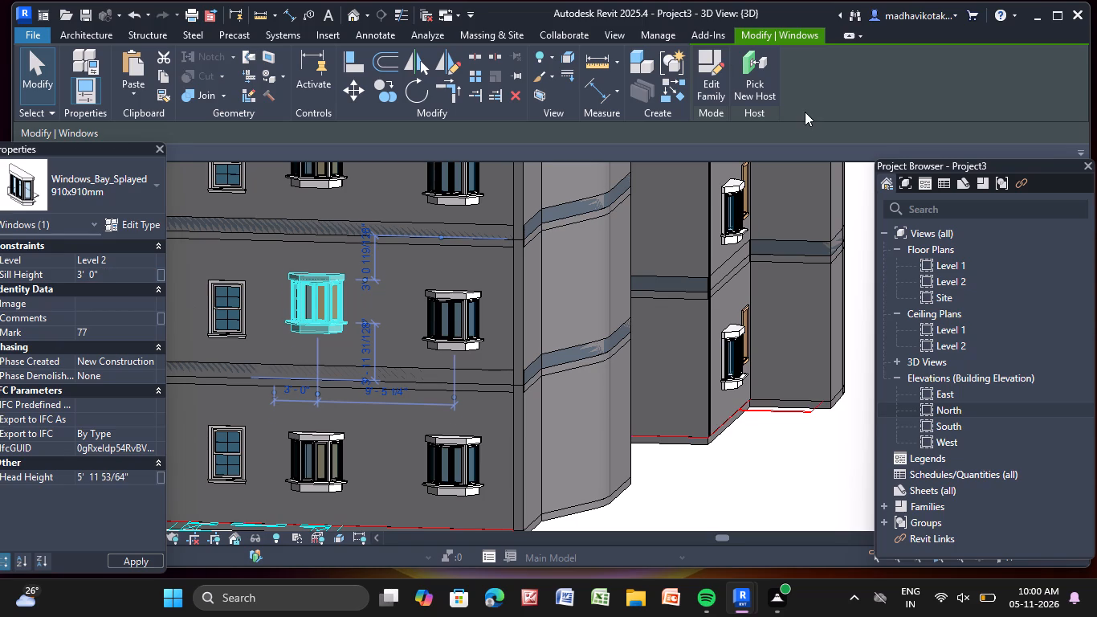
# Set the sill height of the Level 3 bay window in the column second from the angled corner to 3' 0".
pyautogui.moveTo(434, 344); pyautogui.dragTo(474, 517, button='middle')
pyautogui.scroll(1, 337, 312)
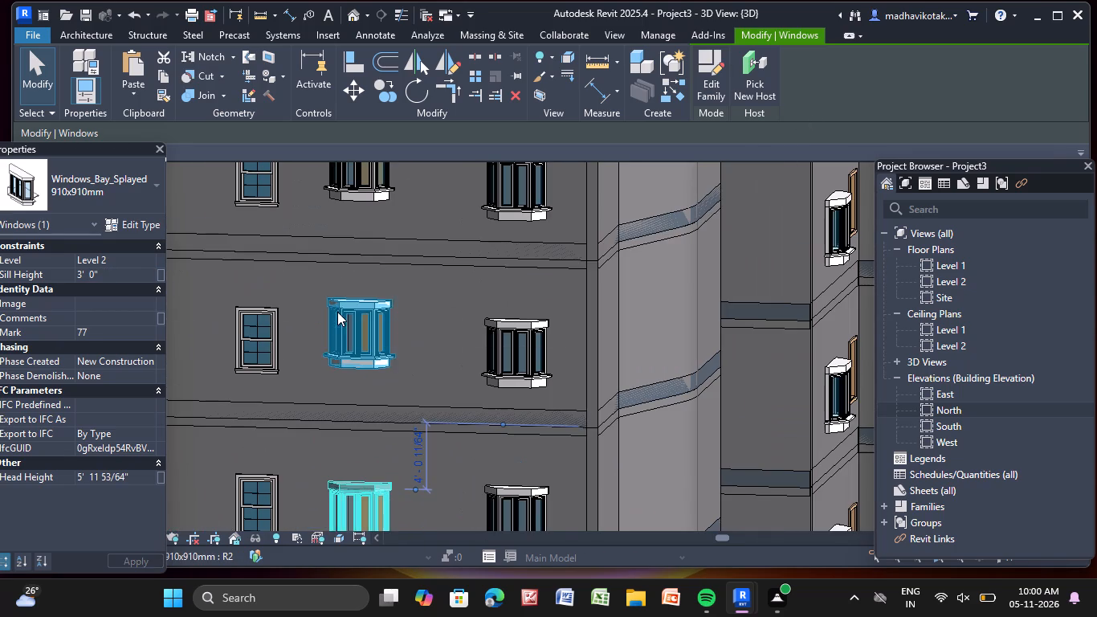
pyautogui.click(337, 312)
pyautogui.click(149, 272)
pyautogui.rightClick(144, 272)
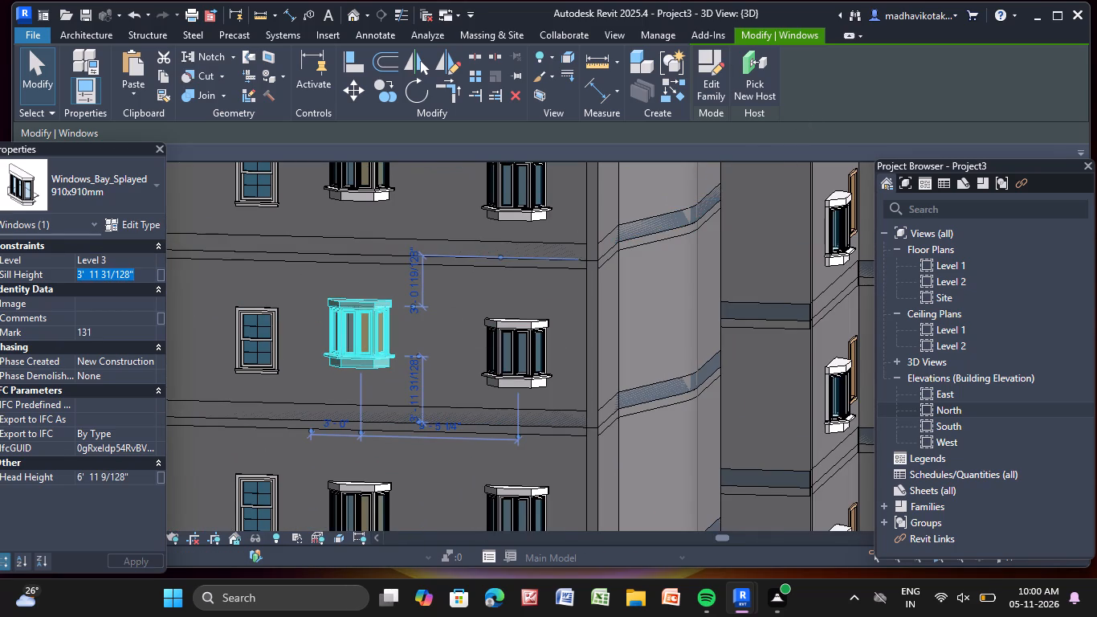
pyautogui.rightClick(144, 272)
pyautogui.rightClick(143, 272)
pyautogui.click(143, 272)
pyautogui.press('BackSpace')
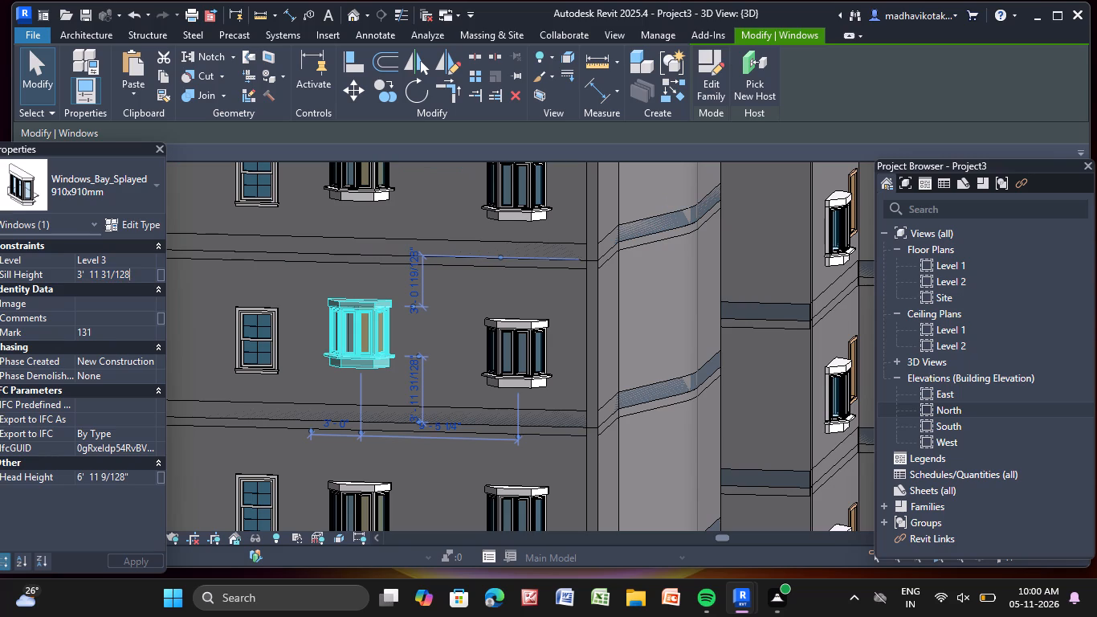
pyautogui.press('BackSpace')
pyautogui.press('BackSpace')
pyautogui.press('BackSpace')
pyautogui.press('BackSpace')
pyautogui.press('BackSpace')
pyautogui.press('BackSpace')
pyautogui.press('BackSpace')
pyautogui.press('BackSpace')
pyautogui.press('BackSpace')
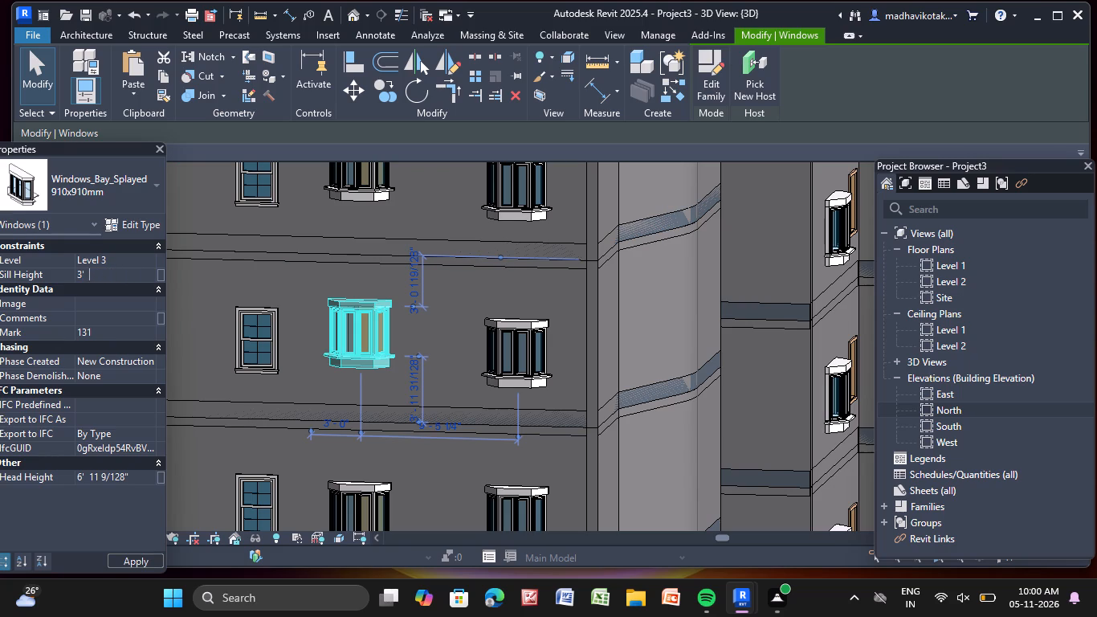
pyautogui.press('Return')
# Set the sill height of the Level 4 bay window in the column second from the angled corner to 3' 0".
pyautogui.scroll(1, 143, 272)
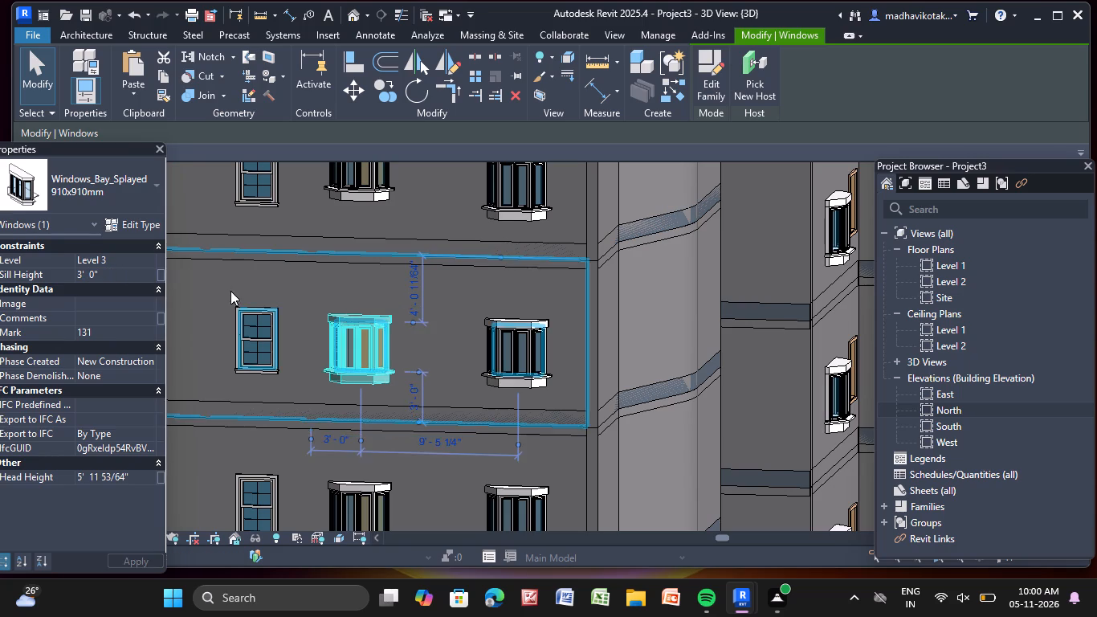
pyautogui.moveTo(230, 297); pyautogui.dragTo(210, 505, button='middle')
pyautogui.click(320, 346)
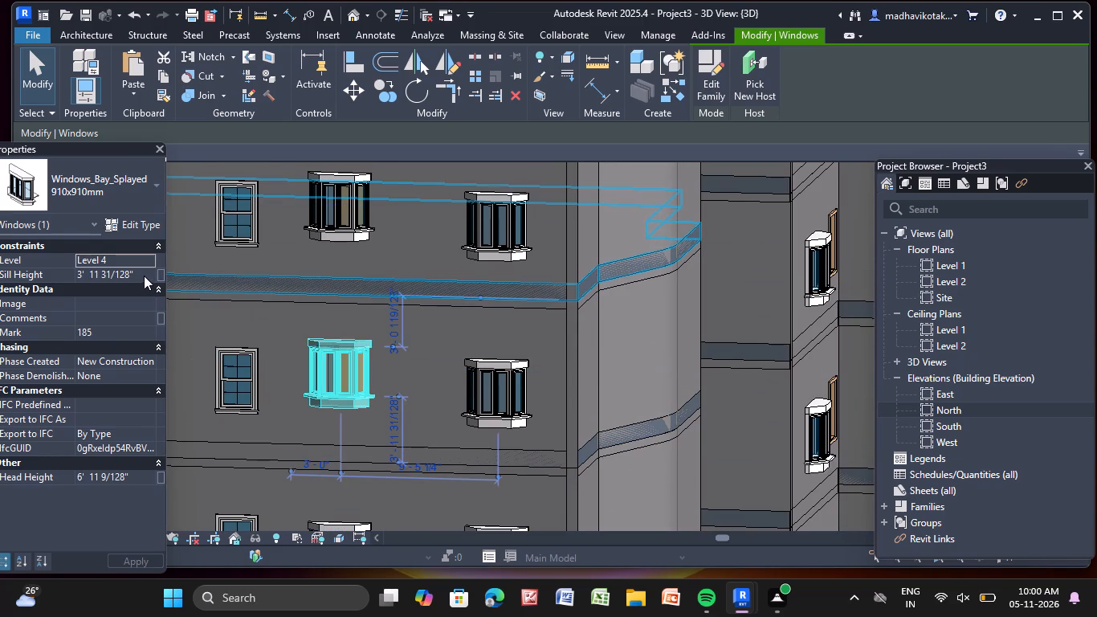
pyautogui.click(143, 276)
pyautogui.rightClick(136, 273)
pyautogui.click(136, 273)
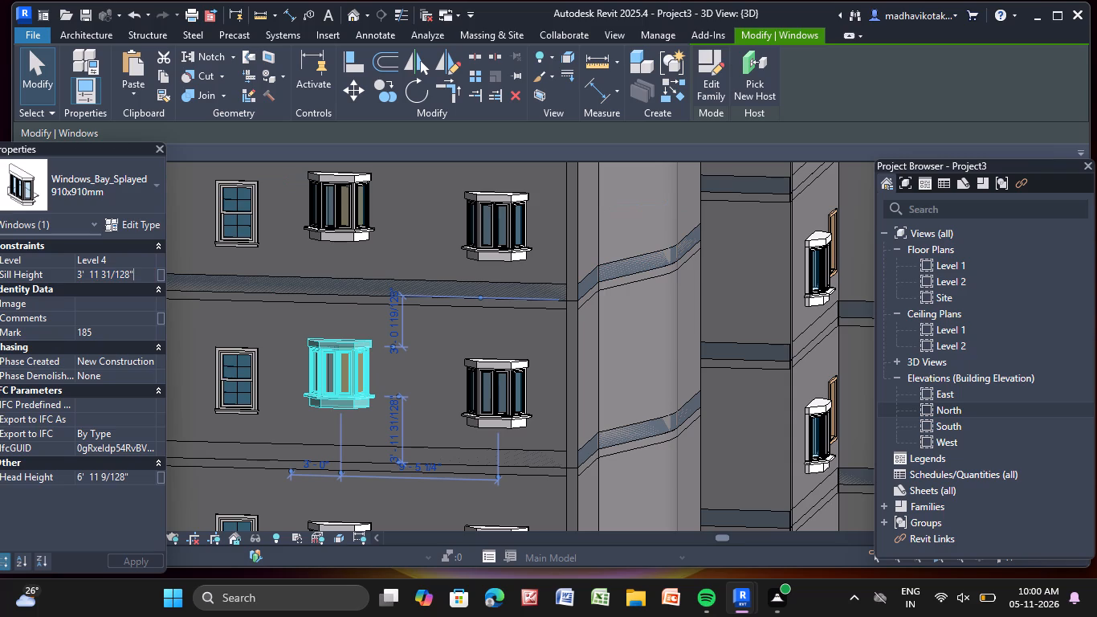
pyautogui.press('BackSpace')
pyautogui.press('BackSpace')
pyautogui.press('BackSpace')
pyautogui.press('BackSpace')
pyautogui.press('BackSpace')
pyautogui.press('BackSpace')
pyautogui.press('BackSpace')
pyautogui.press('BackSpace')
pyautogui.press('BackSpace')
pyautogui.press('BackSpace')
pyautogui.press('BackSpace')
pyautogui.press('Return')
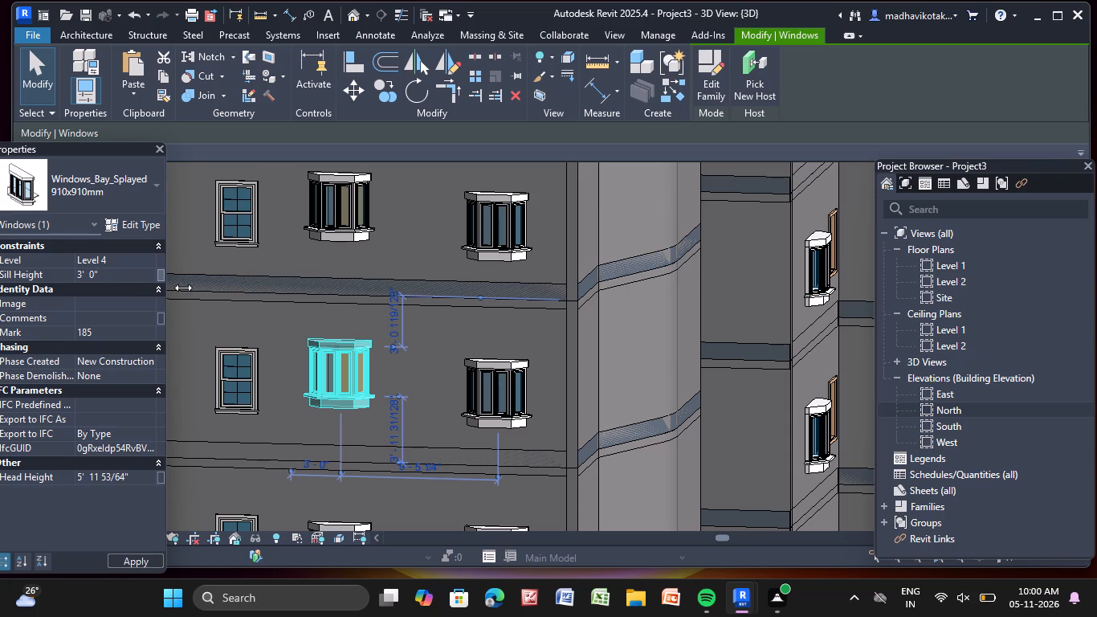
# Set the sill height of the Level 5 bay window at the top of the column second from the angled corner to 3' 0".
pyautogui.moveTo(279, 268); pyautogui.dragTo(263, 348, button='middle')
pyautogui.scroll(1, 297, 298)
pyautogui.click(299, 298)
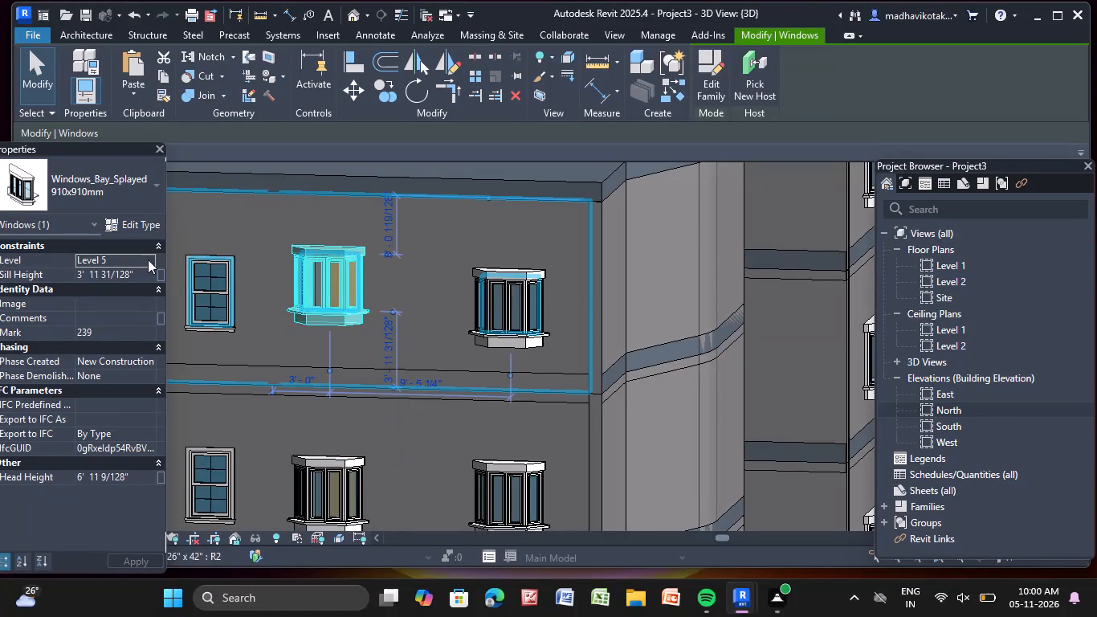
pyautogui.click(141, 272)
pyautogui.click(141, 272)
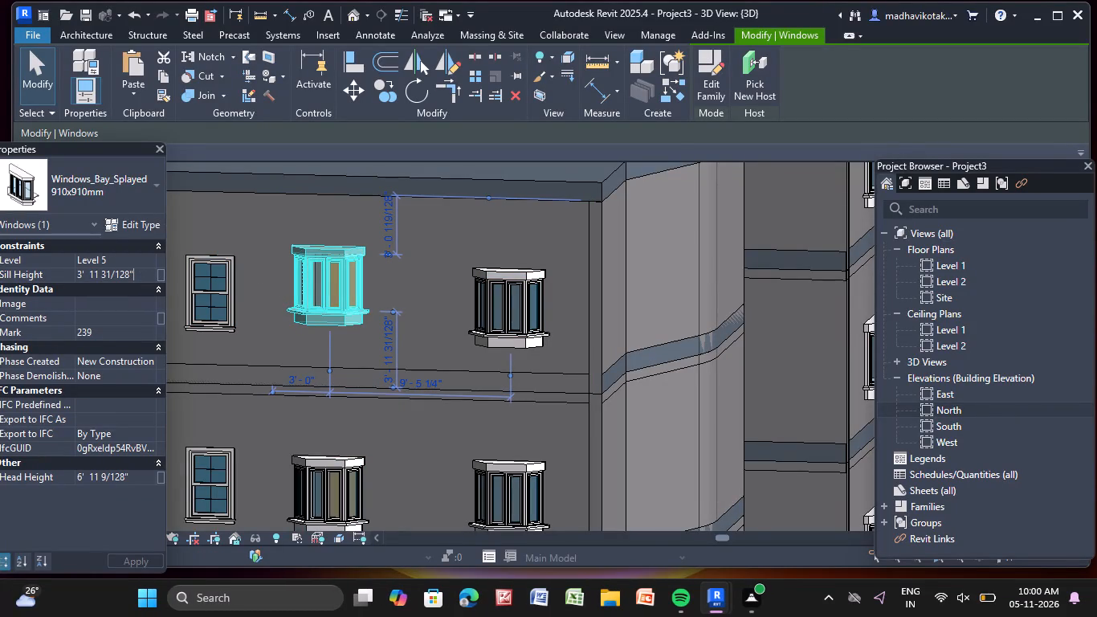
pyautogui.press('BackSpace')
pyautogui.press('BackSpace')
pyautogui.press('BackSpace')
pyautogui.press('BackSpace')
pyautogui.press('BackSpace')
pyautogui.press('BackSpace')
pyautogui.press('BackSpace')
pyautogui.press('BackSpace')
pyautogui.press('BackSpace')
pyautogui.press('BackSpace')
pyautogui.press('Return')
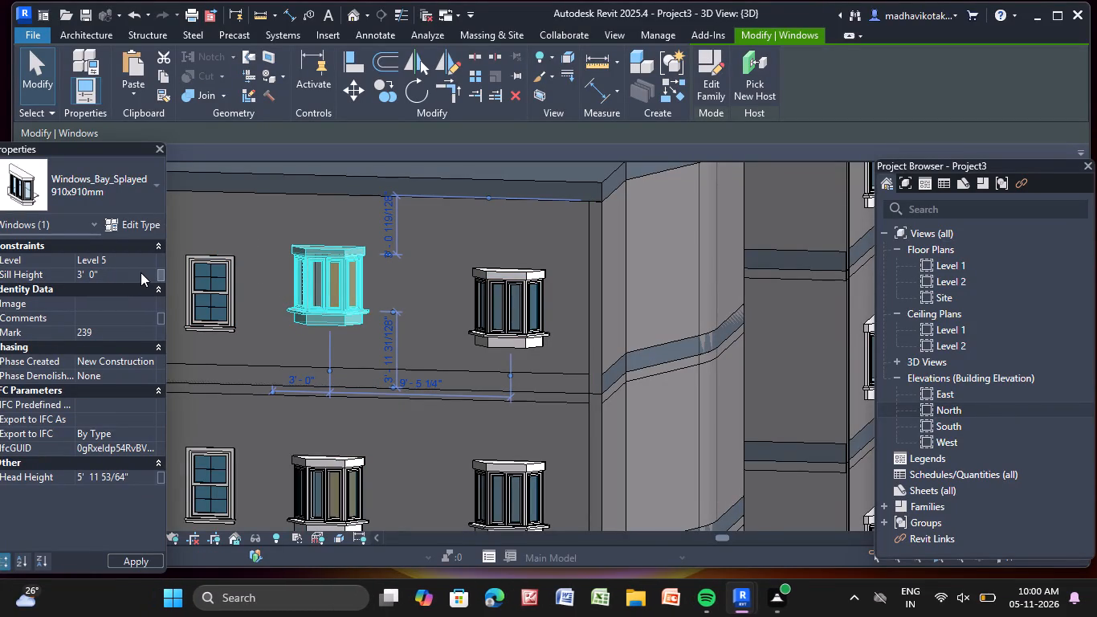
# Set the sill height of the Level 1 bay window in the column farthest from the angled corner to 3' 0".
pyautogui.scroll(-5, 285, 239)
pyautogui.moveTo(288, 354); pyautogui.dragTo(399, 133, button='middle')
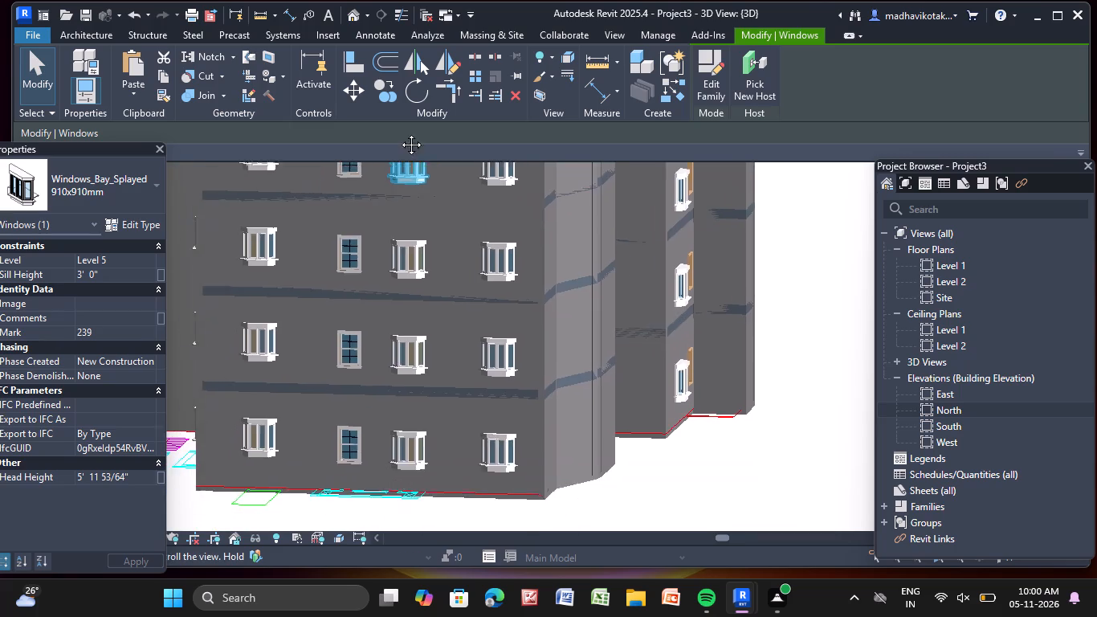
pyautogui.moveTo(399, 133); pyautogui.dragTo(412, 109, button='middle')
pyautogui.click(271, 394)
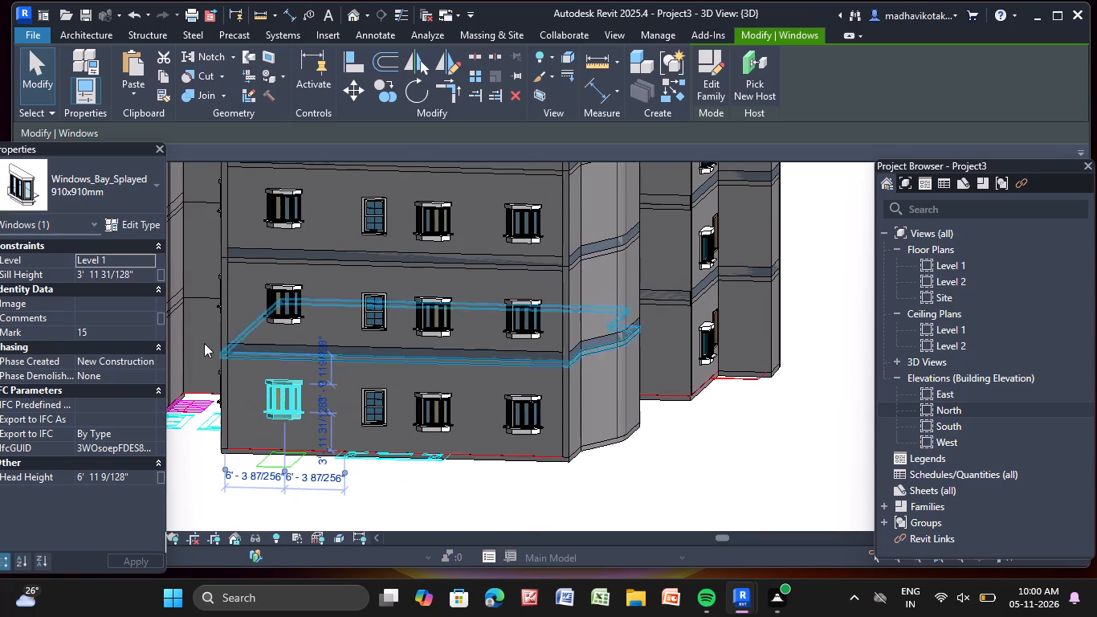
pyautogui.click(136, 271)
pyautogui.rightClick(138, 272)
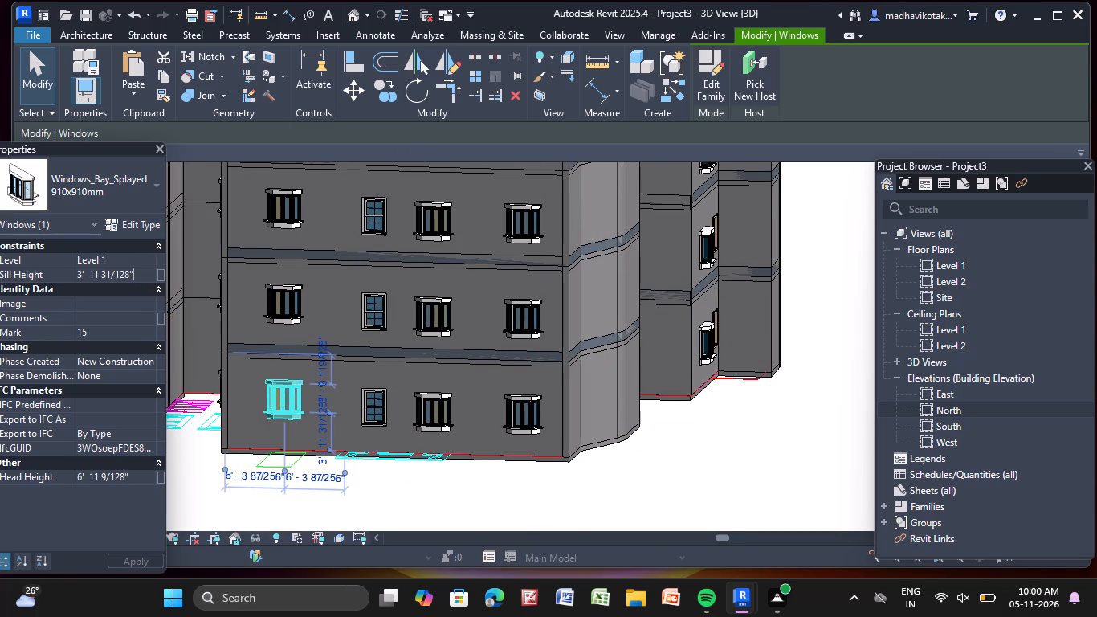
pyautogui.press('BackSpace')
pyautogui.press('BackSpace')
pyautogui.press('BackSpace')
pyautogui.press('BackSpace')
pyautogui.press('BackSpace')
pyautogui.press('BackSpace')
pyautogui.press('BackSpace')
pyautogui.press('BackSpace')
pyautogui.press('BackSpace')
pyautogui.press('BackSpace')
pyautogui.press('BackSpace')
pyautogui.press('BackSpace')
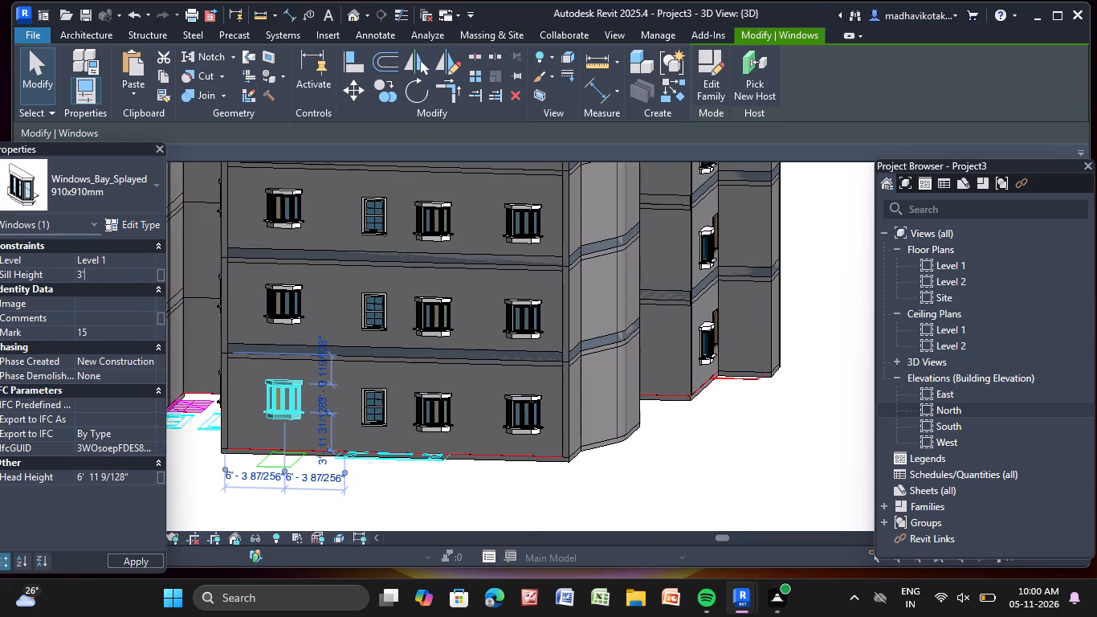
pyautogui.press('Return')
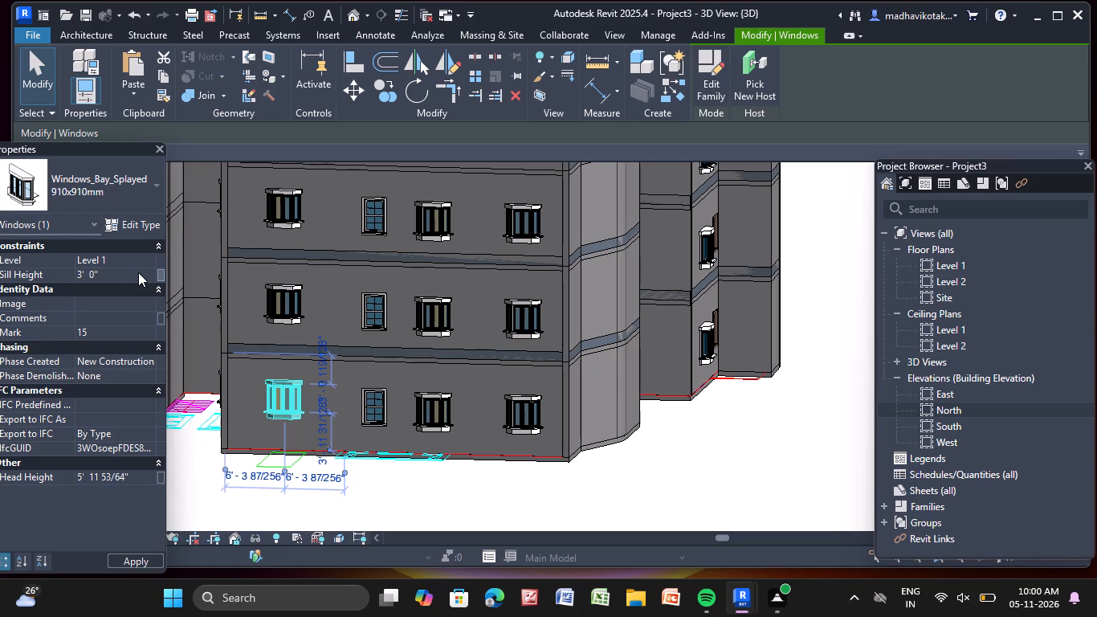
# Set the sill height of the Level 2 bay window in the column farthest from the angled corner to 3' 0".
pyautogui.click(275, 304)
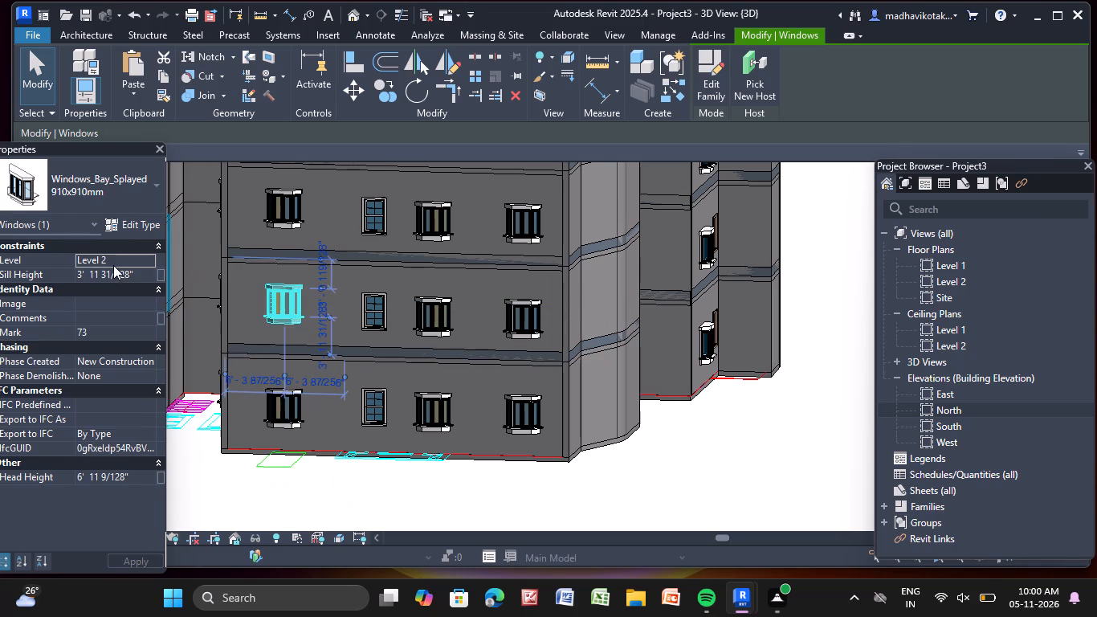
pyautogui.click(135, 275)
pyautogui.rightClick(133, 273)
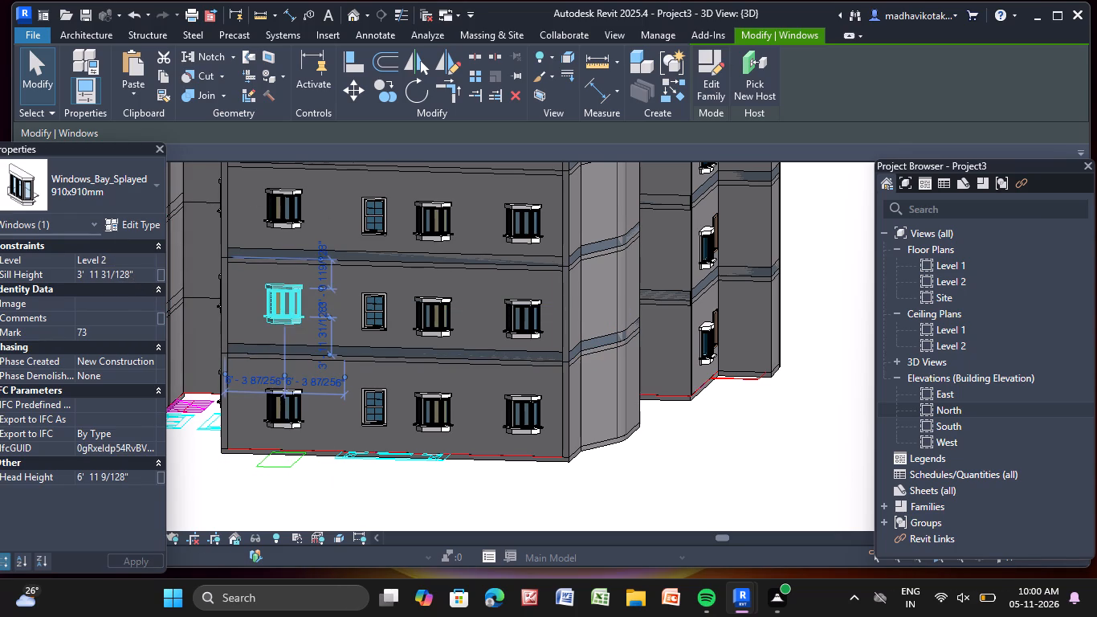
pyautogui.press('BackSpace')
pyautogui.press('BackSpace')
pyautogui.press('BackSpace')
pyautogui.press('BackSpace')
pyautogui.press('BackSpace')
pyautogui.press('BackSpace')
pyautogui.press('BackSpace')
pyautogui.press('BackSpace')
pyautogui.press('BackSpace')
pyautogui.press('BackSpace')
pyautogui.press('Return')
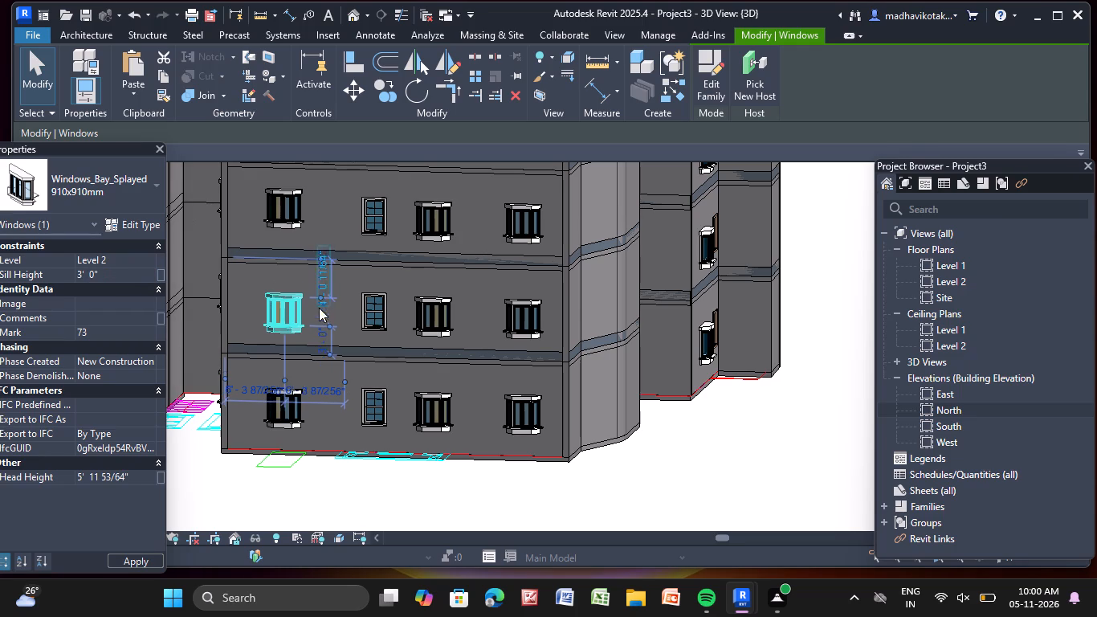
# Set the sill height of the Level 3 bay window in the column farthest from the angled corner to 3' 0".
pyautogui.moveTo(296, 363); pyautogui.dragTo(339, 505, button='middle')
pyautogui.click(336, 361)
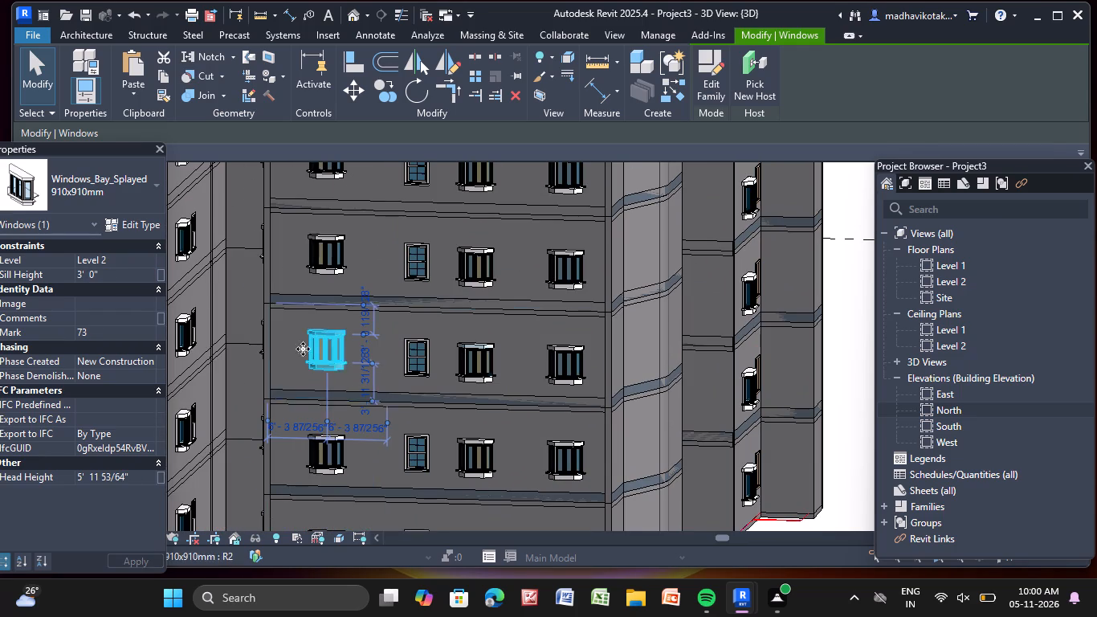
pyautogui.click(138, 276)
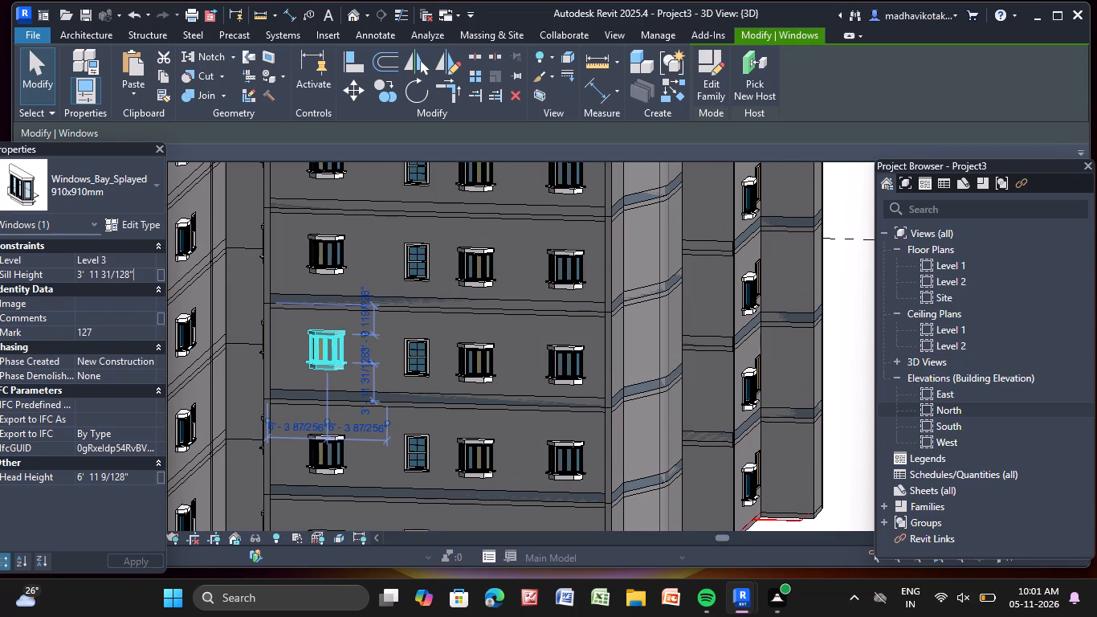
pyautogui.press('BackSpace')
pyautogui.press('BackSpace')
pyautogui.press('BackSpace')
pyautogui.press('BackSpace')
pyautogui.press('BackSpace')
pyautogui.press('BackSpace')
pyautogui.press('BackSpace')
pyautogui.press('BackSpace')
pyautogui.press('BackSpace')
pyautogui.press('BackSpace')
pyautogui.press('BackSpace')
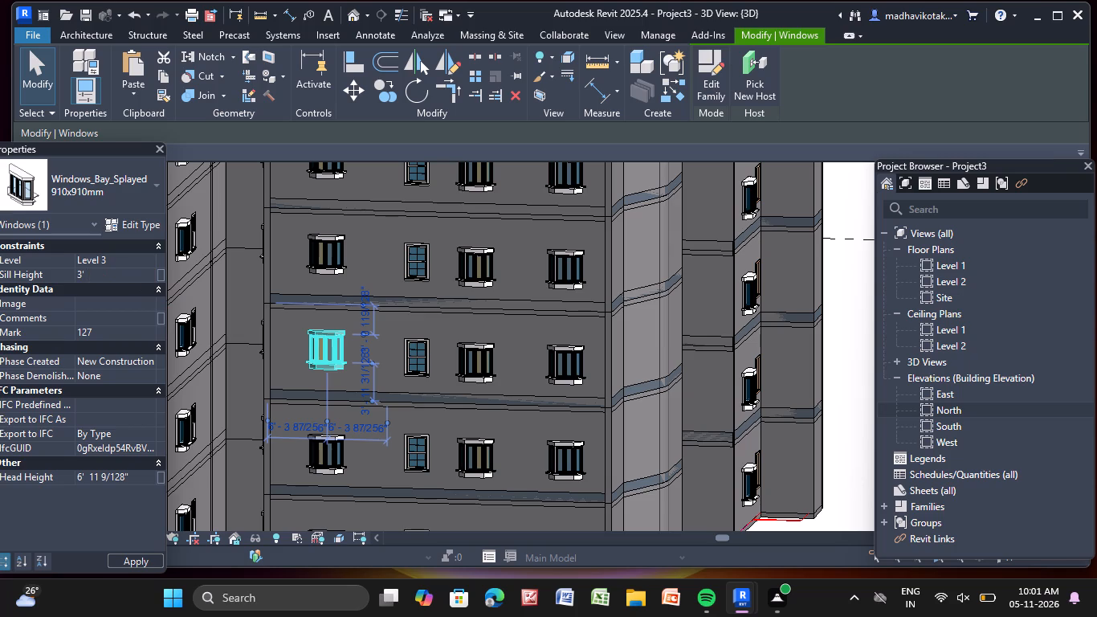
pyautogui.press('Return')
# Set the sill height of the Level 4 bay window in the column farthest from the angled corner to 3' 0".
pyautogui.moveTo(235, 321); pyautogui.dragTo(246, 435, button='middle')
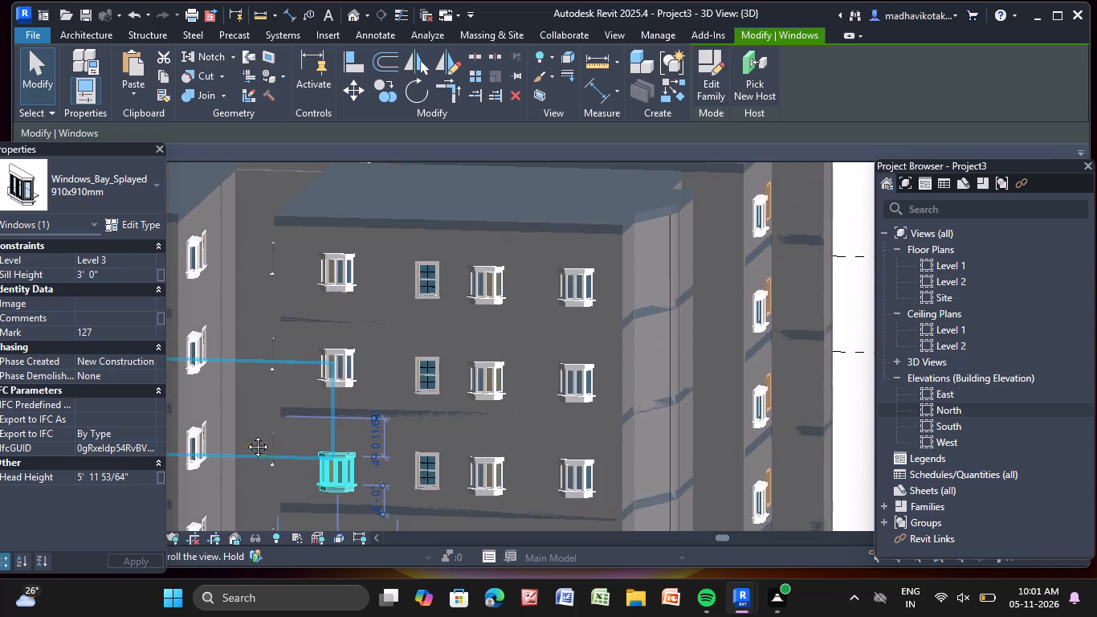
pyautogui.click(332, 353)
pyautogui.click(137, 275)
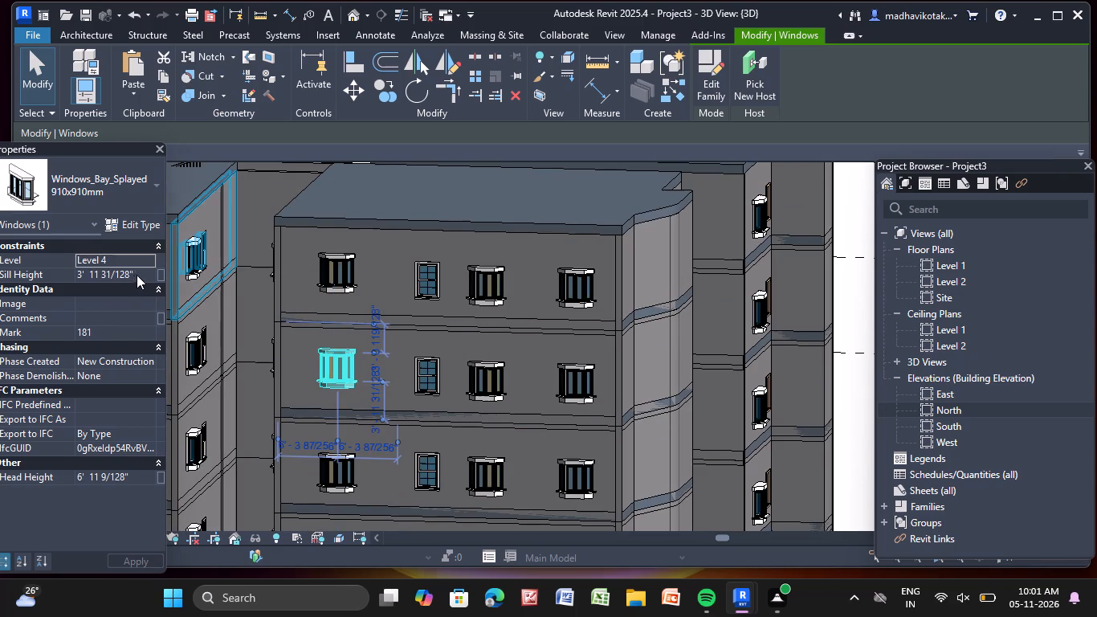
pyautogui.click(137, 275)
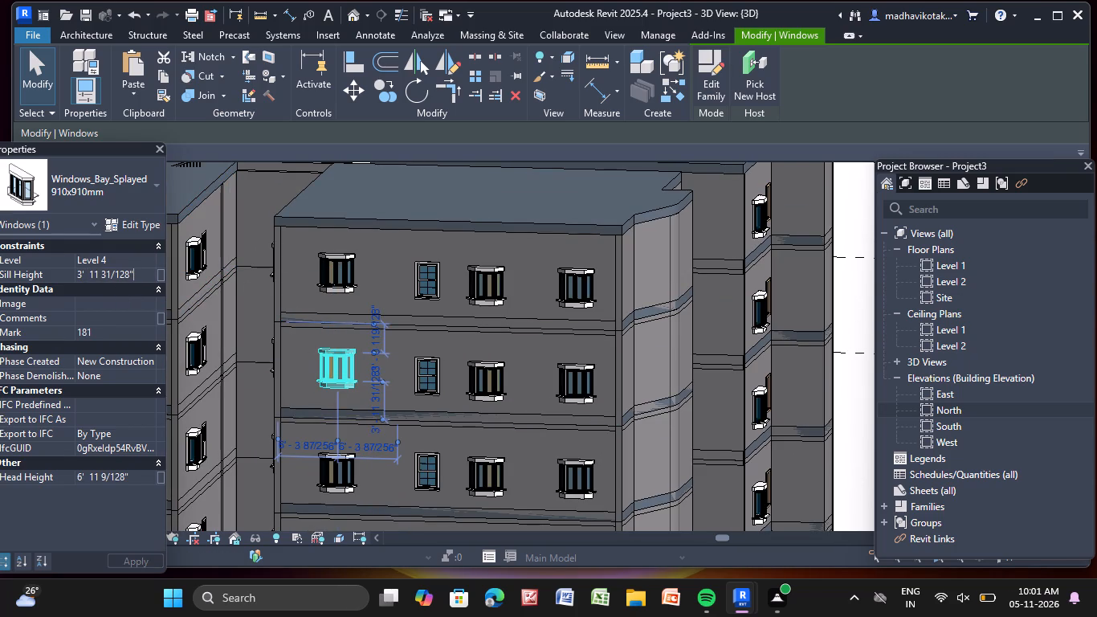
pyautogui.press('BackSpace')
pyautogui.press('BackSpace')
pyautogui.press('BackSpace')
pyautogui.press('BackSpace')
pyautogui.press('BackSpace')
pyautogui.press('BackSpace')
pyautogui.press('BackSpace')
pyautogui.press('BackSpace')
pyautogui.press('BackSpace')
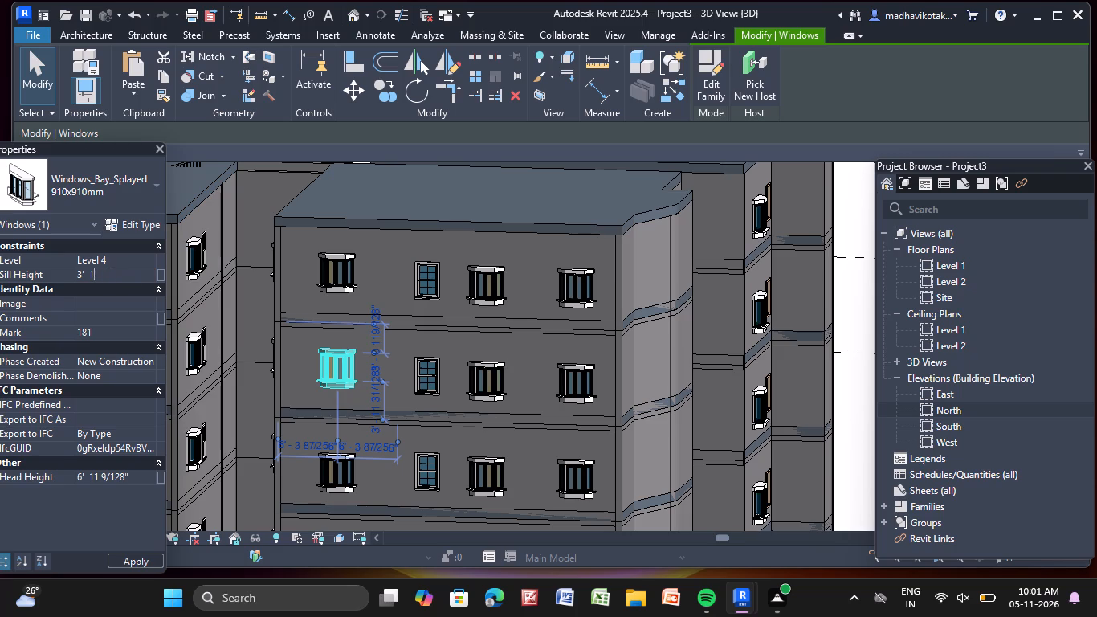
pyautogui.press('BackSpace')
pyautogui.press('Return')
# Set the sill height of the Level 5 bay window at the top of the column farthest from the angled corner to 3' 0".
pyautogui.click(341, 273)
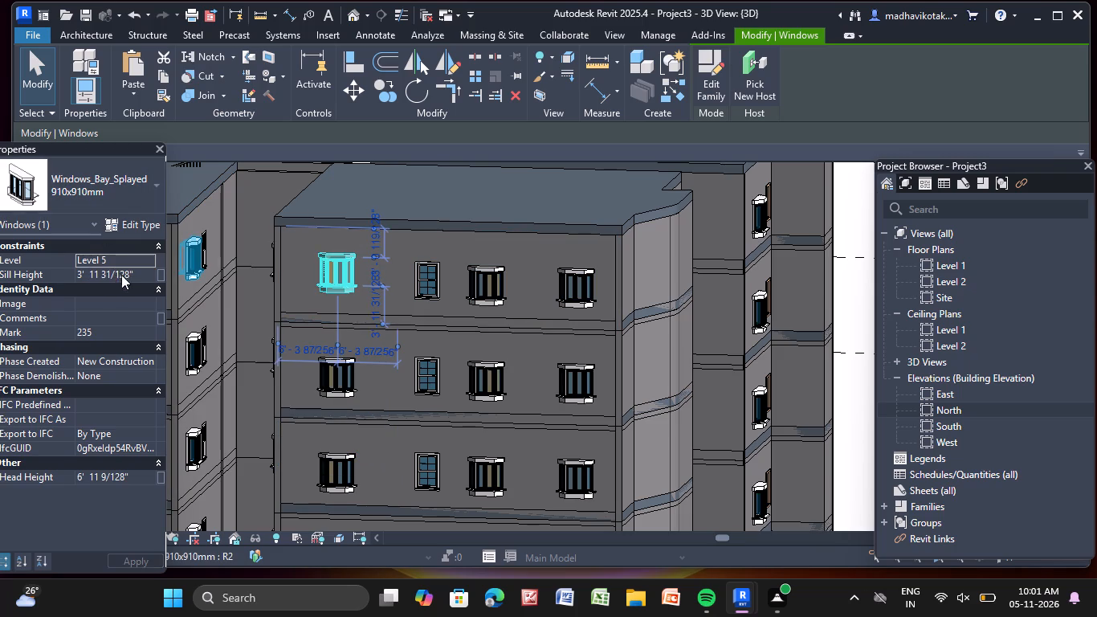
pyautogui.click(137, 277)
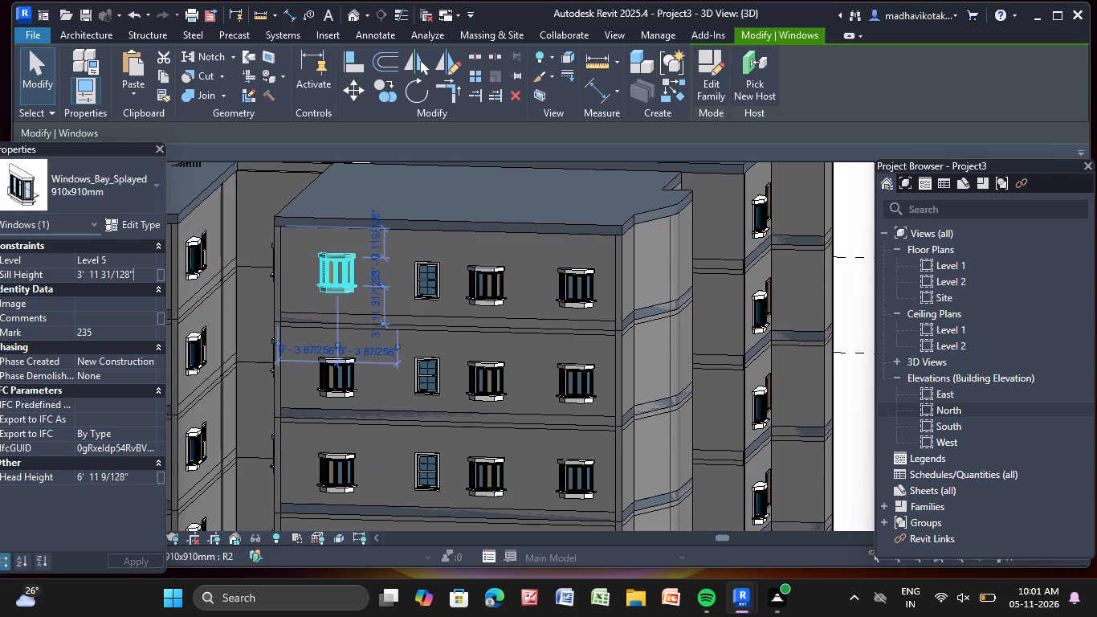
pyautogui.press('BackSpace')
pyautogui.press('BackSpace')
pyautogui.press('BackSpace')
pyautogui.press('BackSpace')
pyautogui.press('BackSpace')
pyautogui.press('BackSpace')
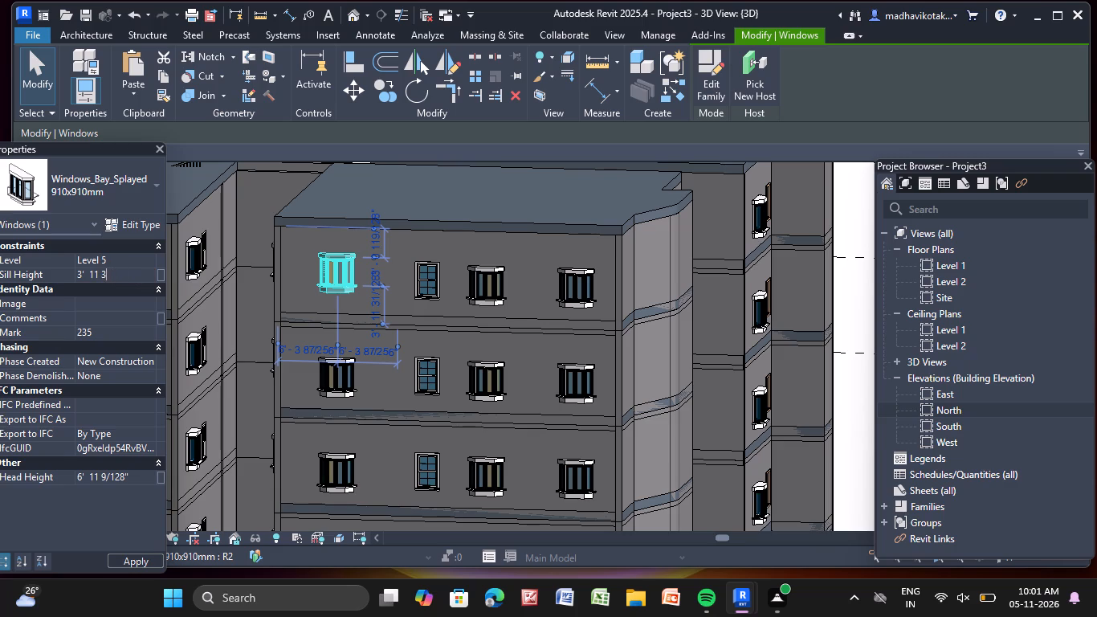
pyautogui.press('BackSpace')
pyautogui.press('BackSpace')
pyautogui.press('BackSpace')
pyautogui.press('BackSpace')
pyautogui.press('Return')
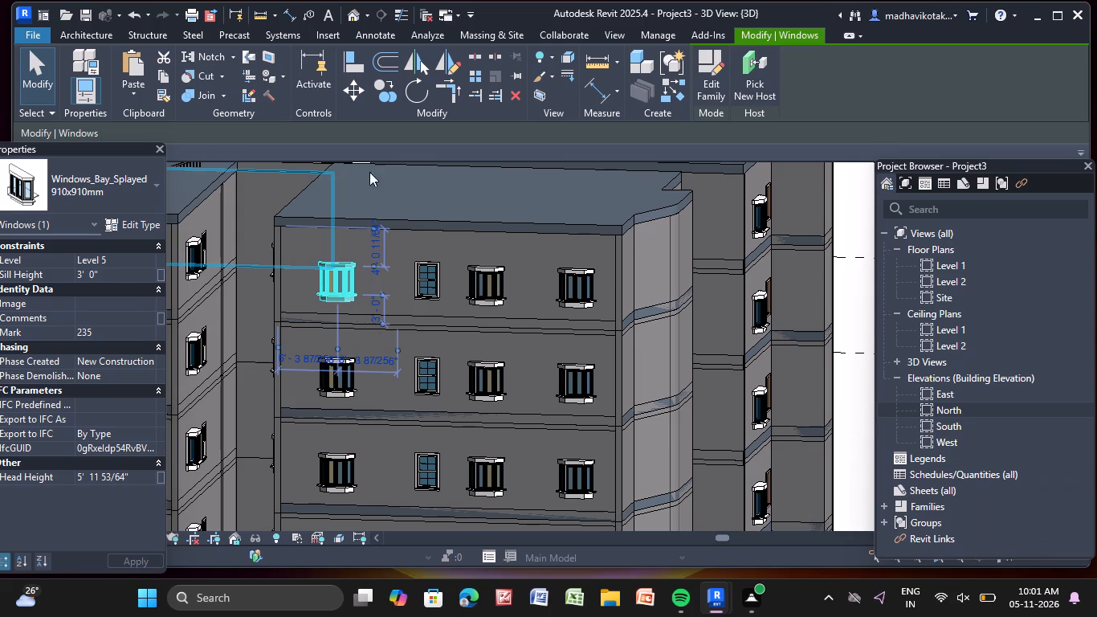
# Check the sill heights of the three Level 2 bay windows on this facade, and clear the selection.
pyautogui.moveTo(774, 401); pyautogui.dragTo(656, 207, button='middle')
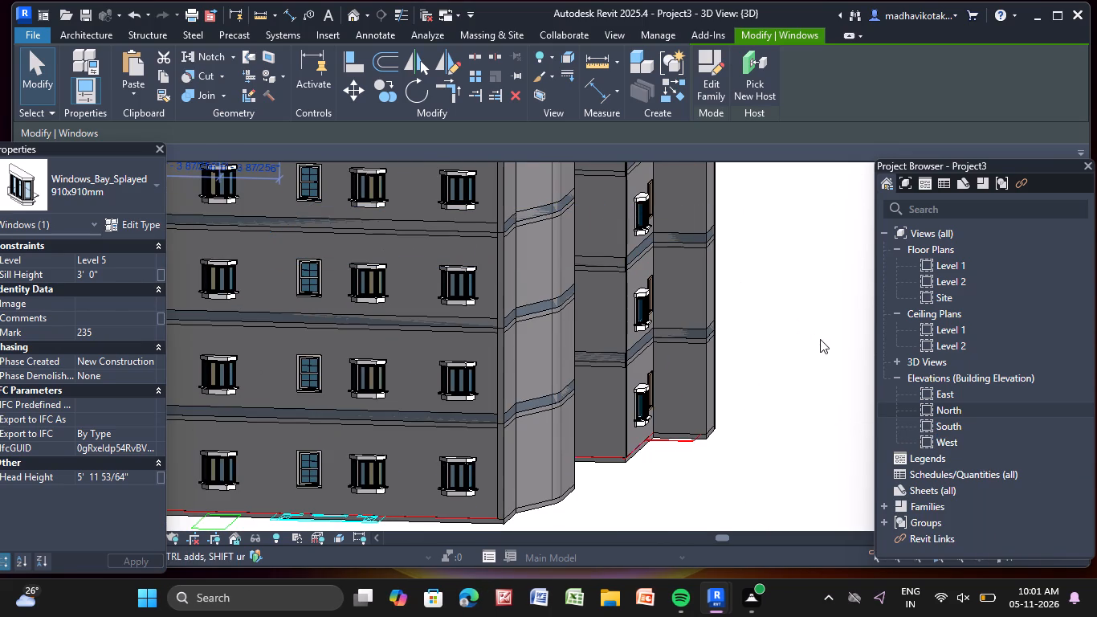
pyautogui.click(820, 340)
pyautogui.click(368, 376)
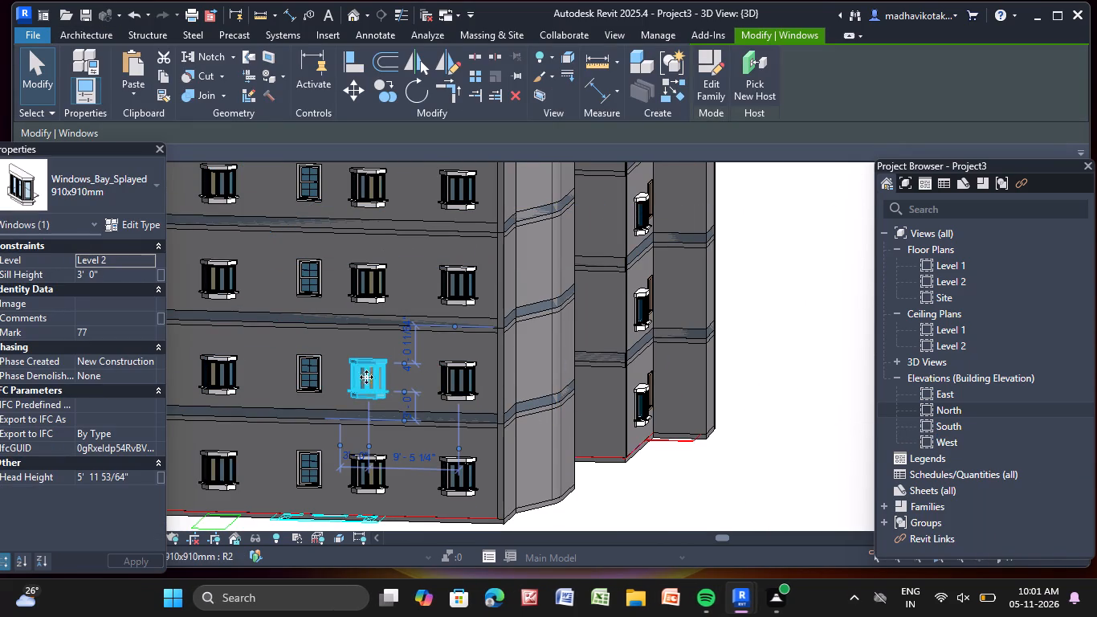
pyautogui.click(459, 386)
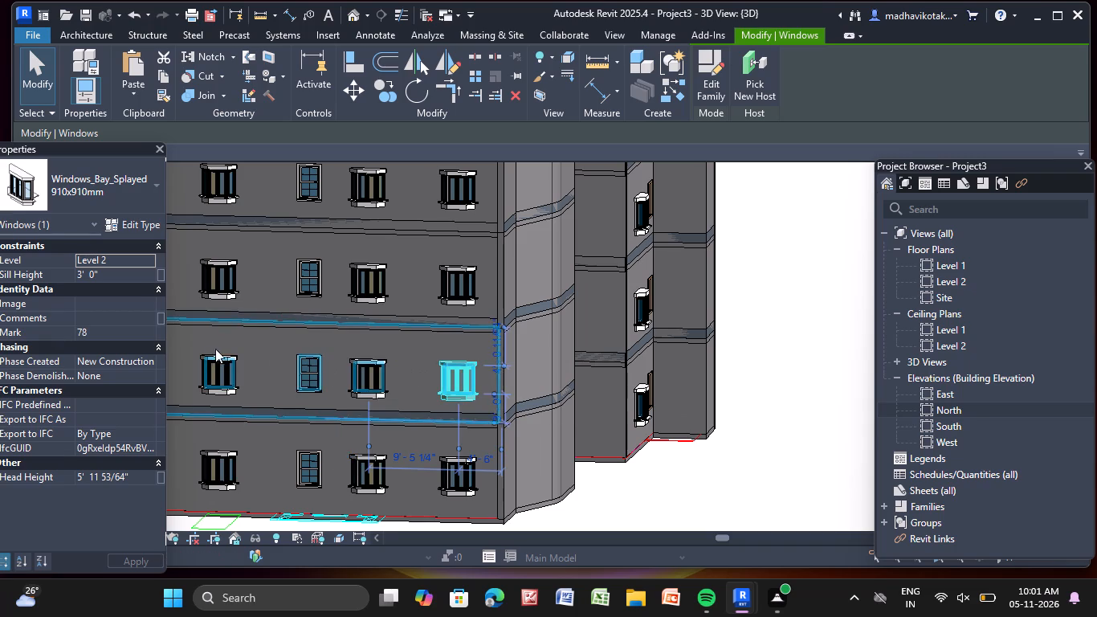
pyautogui.click(216, 366)
pyautogui.click(316, 286)
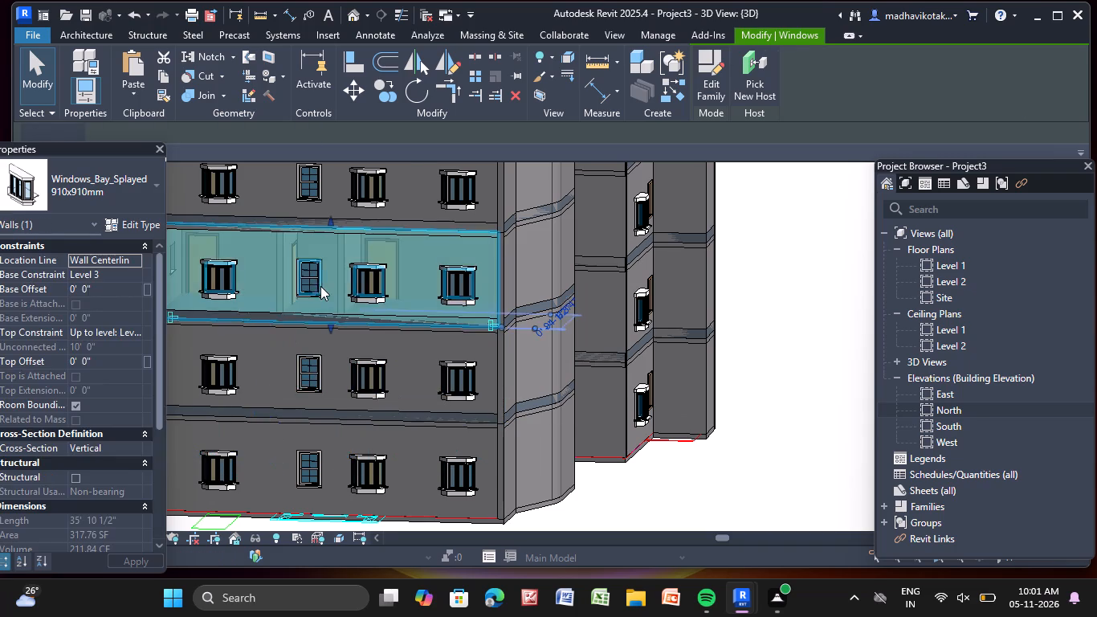
pyautogui.scroll(-5, 320, 286)
pyautogui.press('Escape')
pyautogui.press('Escape')
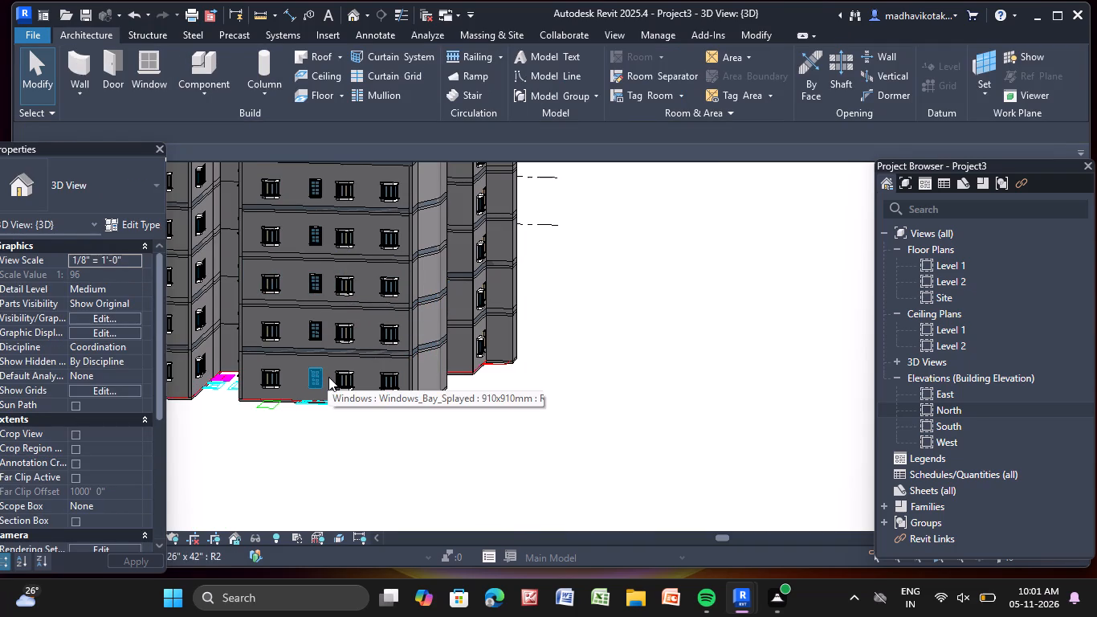
# Set the sill height of the Level 1 bay window on the narrow wall beside the neighbouring wing's curved corner to 3' 0".
pyautogui.scroll(-4, 328, 377)
pyautogui.moveTo(336, 381); pyautogui.dragTo(516, 381, button='middle')
pyautogui.scroll(9, 343, 417)
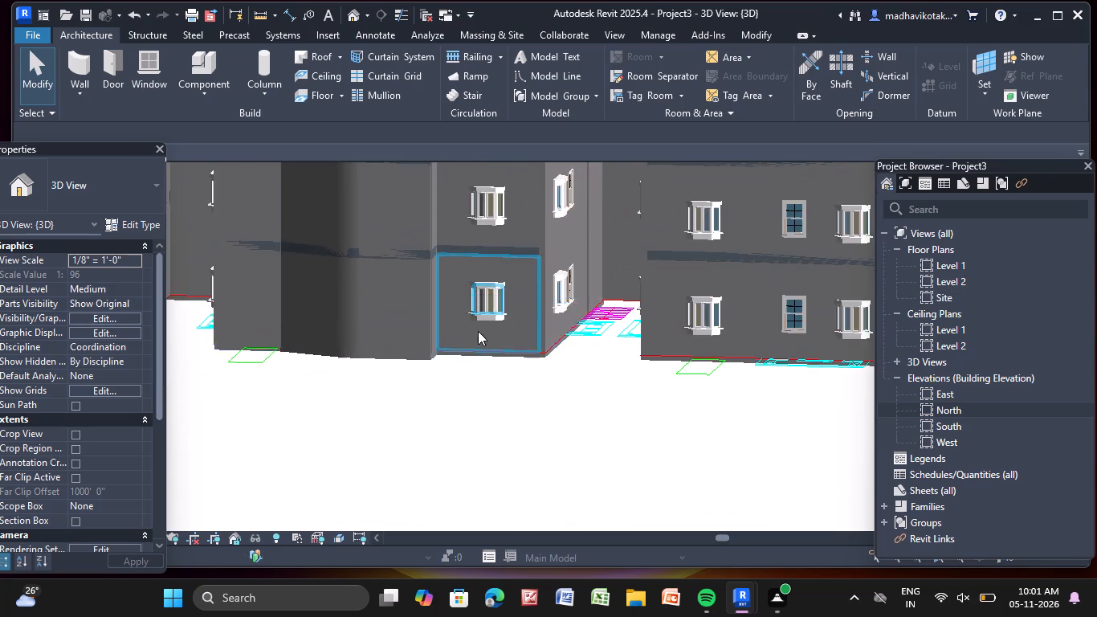
pyautogui.click(475, 284)
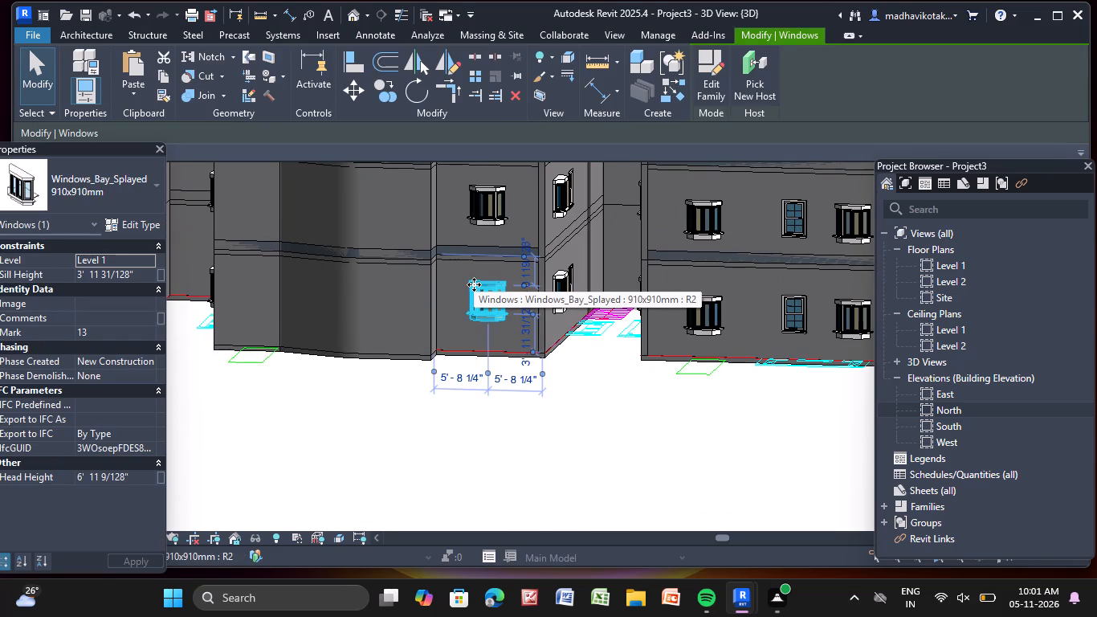
pyautogui.rightClick(474, 284)
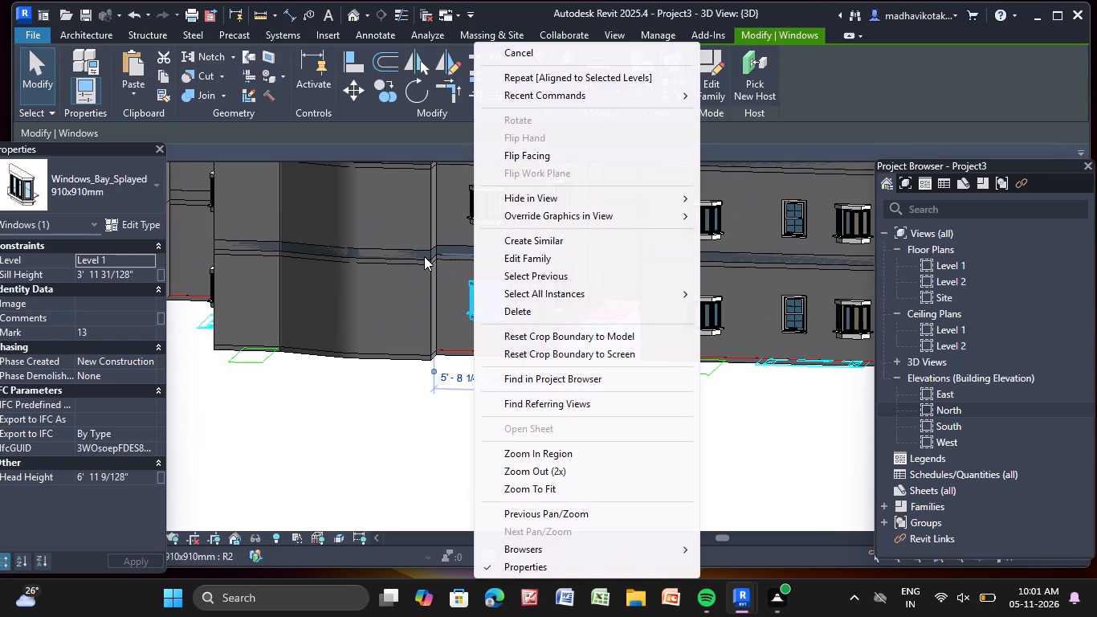
pyautogui.click(319, 435)
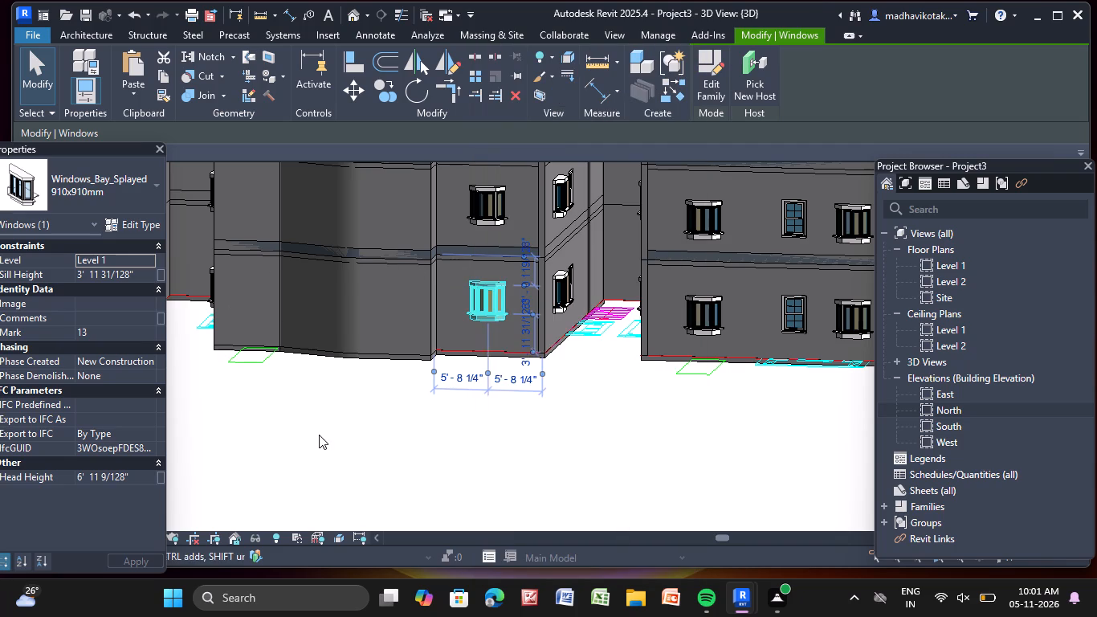
pyautogui.click(136, 272)
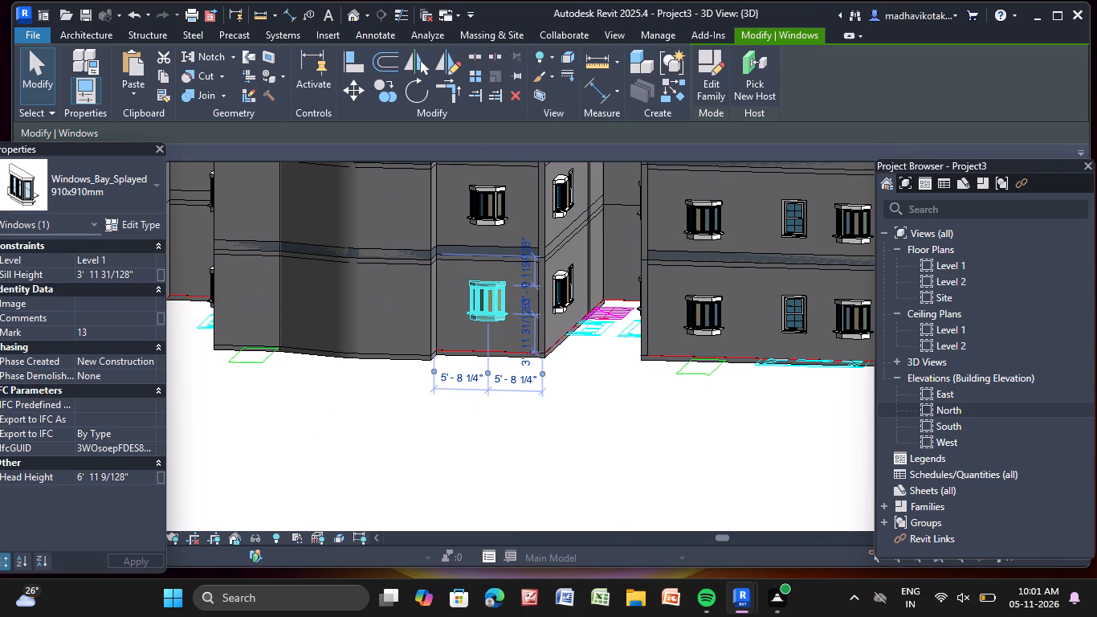
pyautogui.press('BackSpace')
pyautogui.press('BackSpace')
pyautogui.press('BackSpace')
pyautogui.press('BackSpace')
pyautogui.press('BackSpace')
pyautogui.press('BackSpace')
pyautogui.press('BackSpace')
pyautogui.press('BackSpace')
pyautogui.press('BackSpace')
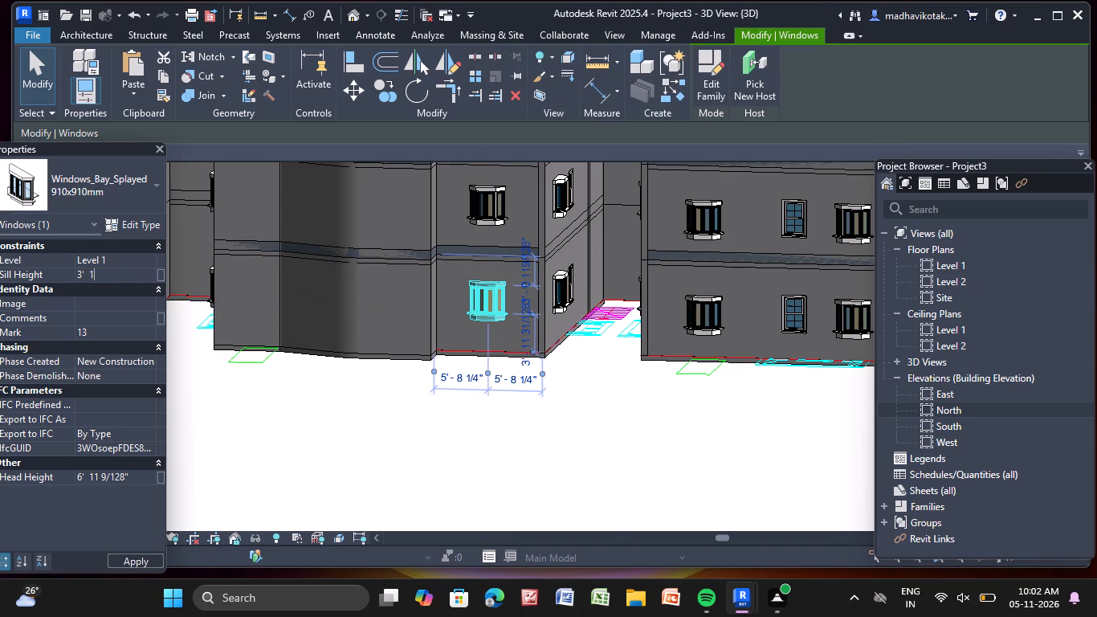
pyautogui.press('BackSpace')
pyautogui.press('Return')
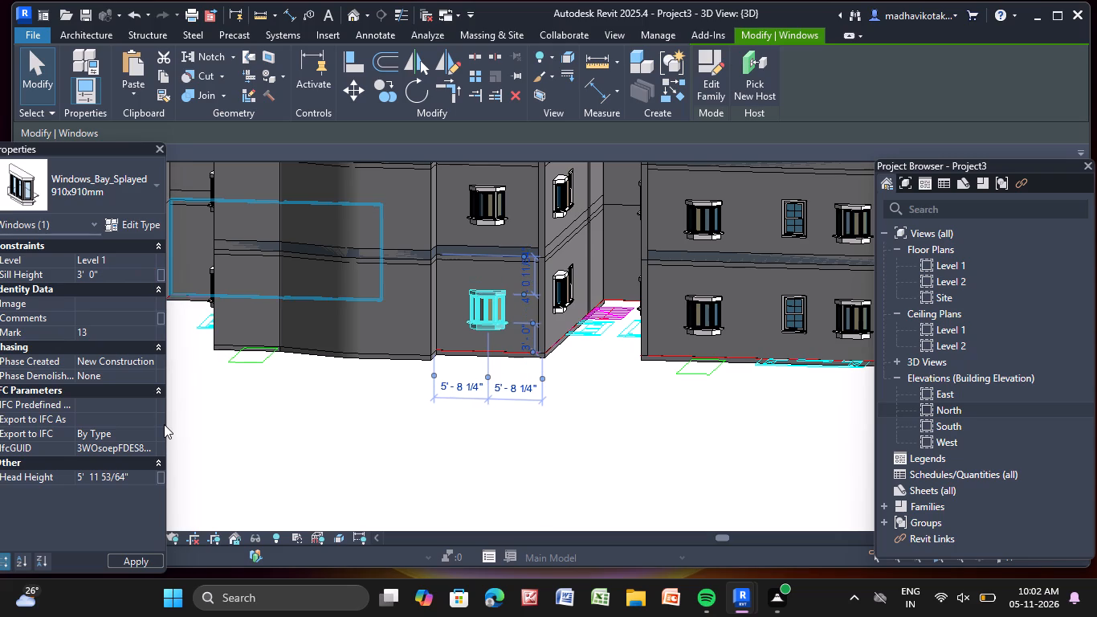
# Set the sill height of the Level 2 bay window on the narrow wall beside the curved corner to 3' 0".
pyautogui.click(312, 430)
pyautogui.moveTo(416, 362); pyautogui.dragTo(412, 488, button='middle')
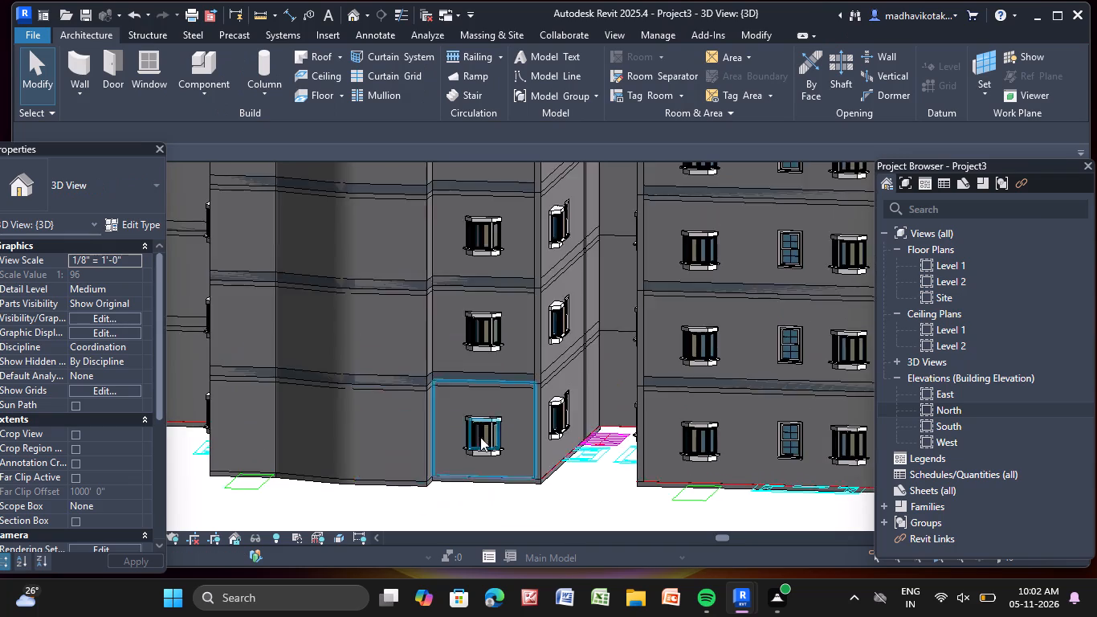
pyautogui.scroll(3, 491, 430)
pyautogui.click(480, 277)
pyautogui.moveTo(479, 277); pyautogui.dragTo(464, 424, button='middle')
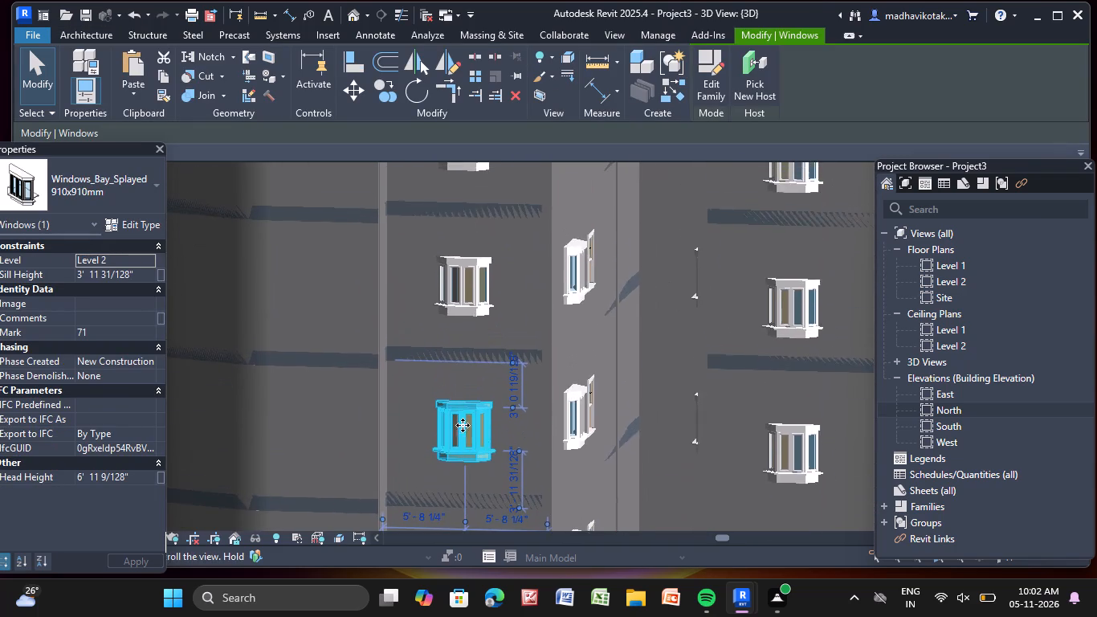
pyautogui.click(139, 269)
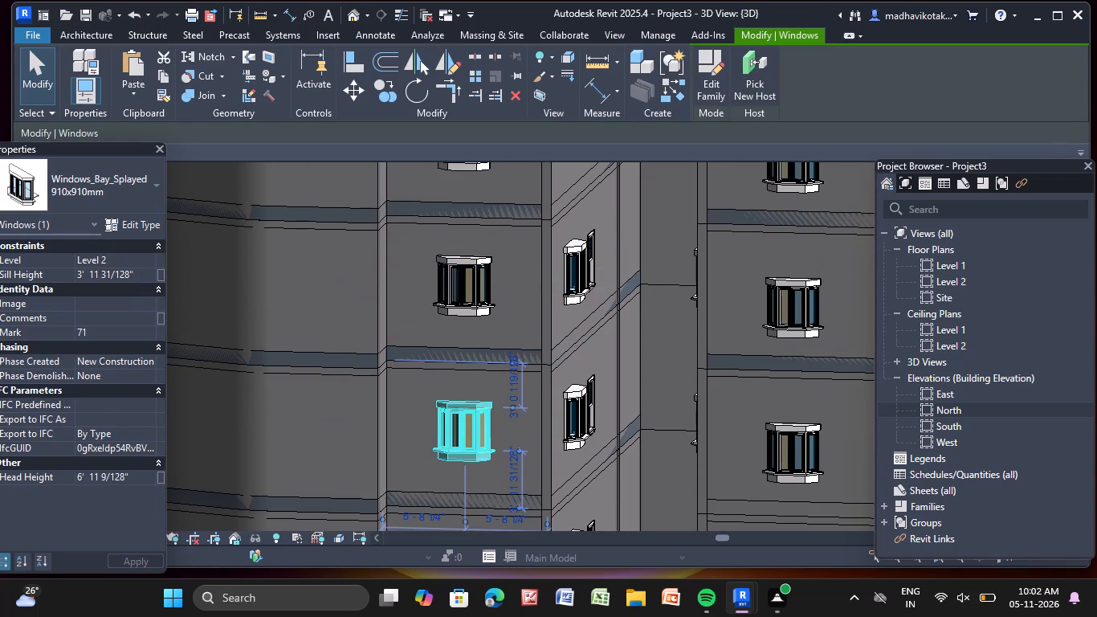
pyautogui.press('BackSpace')
pyautogui.press('BackSpace')
pyautogui.press('BackSpace')
pyautogui.press('BackSpace')
pyautogui.press('BackSpace')
pyautogui.press('BackSpace')
pyautogui.press('BackSpace')
pyautogui.press('BackSpace')
pyautogui.press('BackSpace')
pyautogui.press('BackSpace')
pyautogui.press('BackSpace')
pyautogui.press('BackSpace')
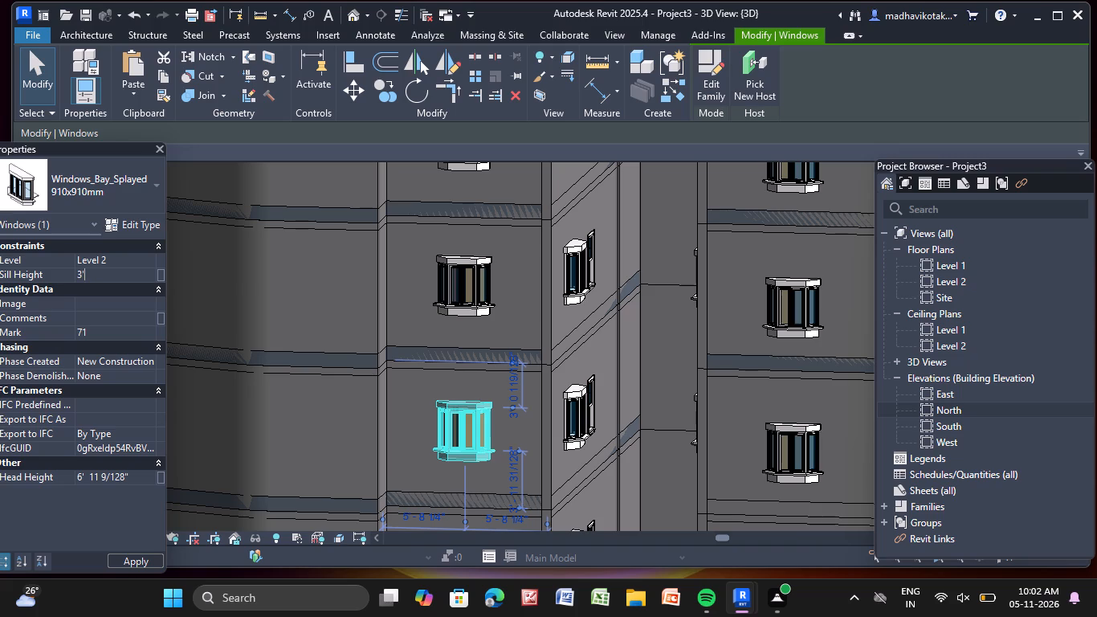
pyautogui.press('Return')
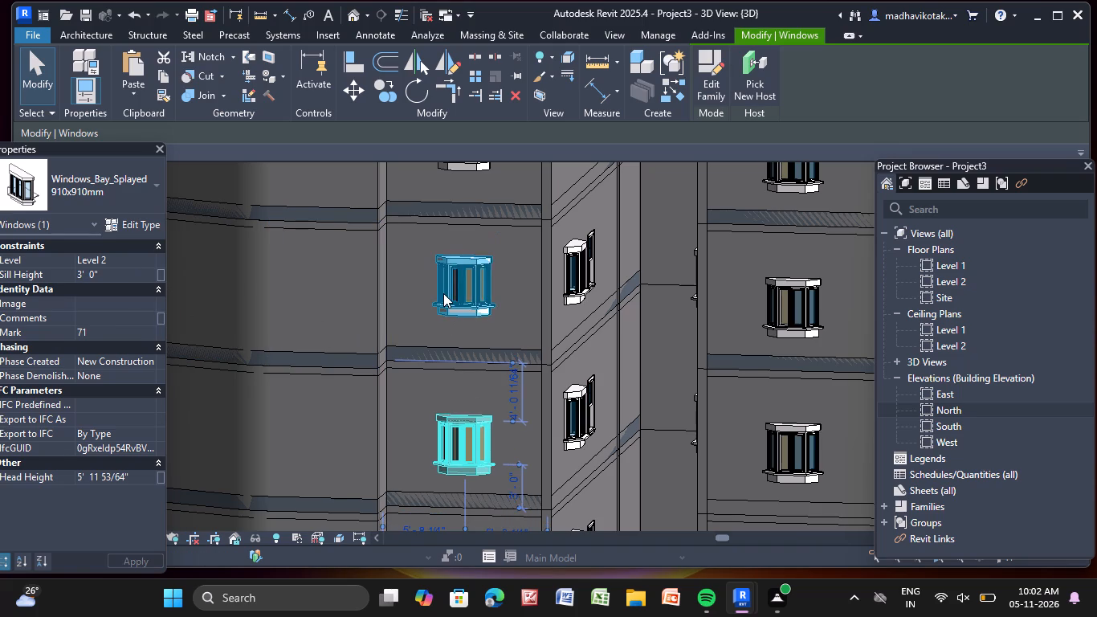
# Set the sill height of the Level 3 bay window on the same narrow wall to 3' 0".
pyautogui.click(443, 293)
pyautogui.click(138, 275)
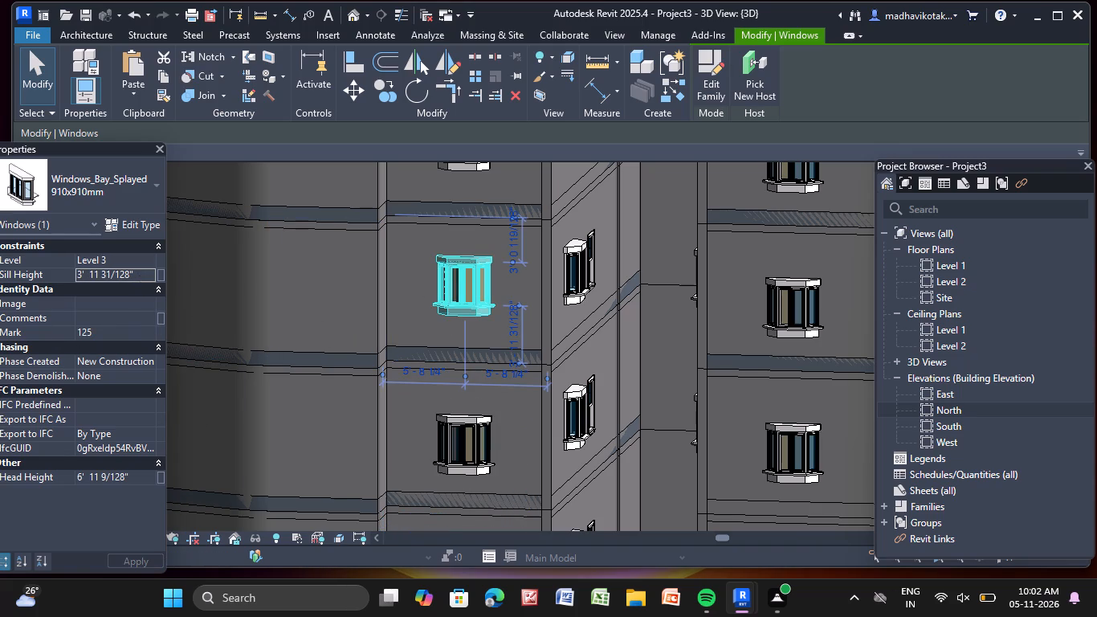
pyautogui.press('BackSpace')
pyautogui.press('BackSpace')
pyautogui.press('BackSpace')
pyautogui.press('BackSpace')
pyautogui.press('BackSpace')
pyautogui.press('BackSpace')
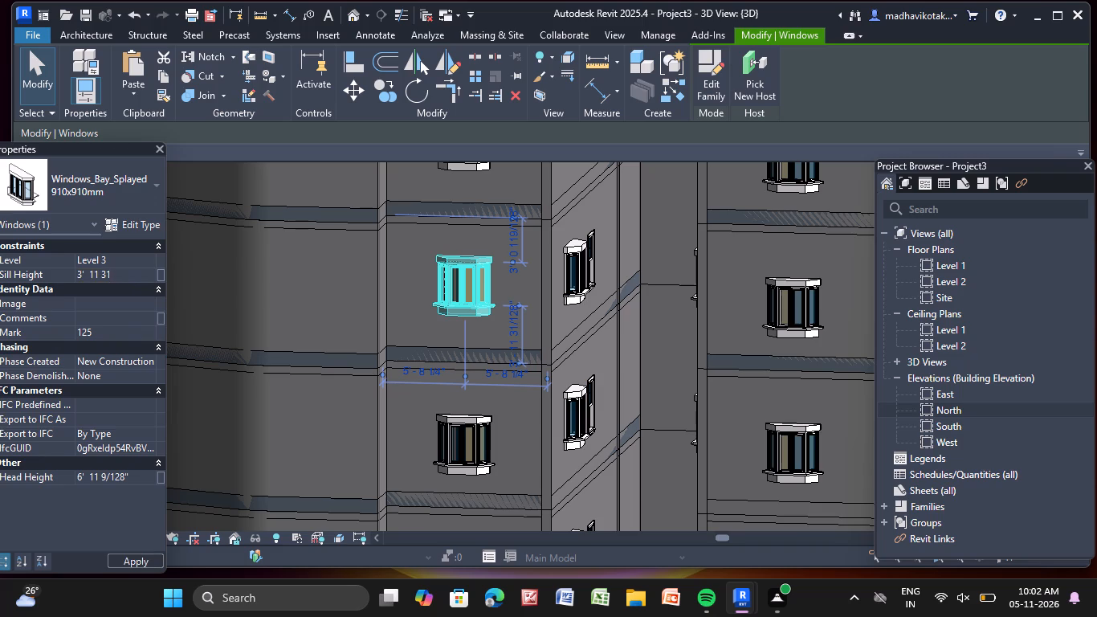
pyautogui.press('BackSpace')
pyautogui.press('BackSpace')
pyautogui.press('BackSpace')
pyautogui.press('BackSpace')
pyautogui.press('Return')
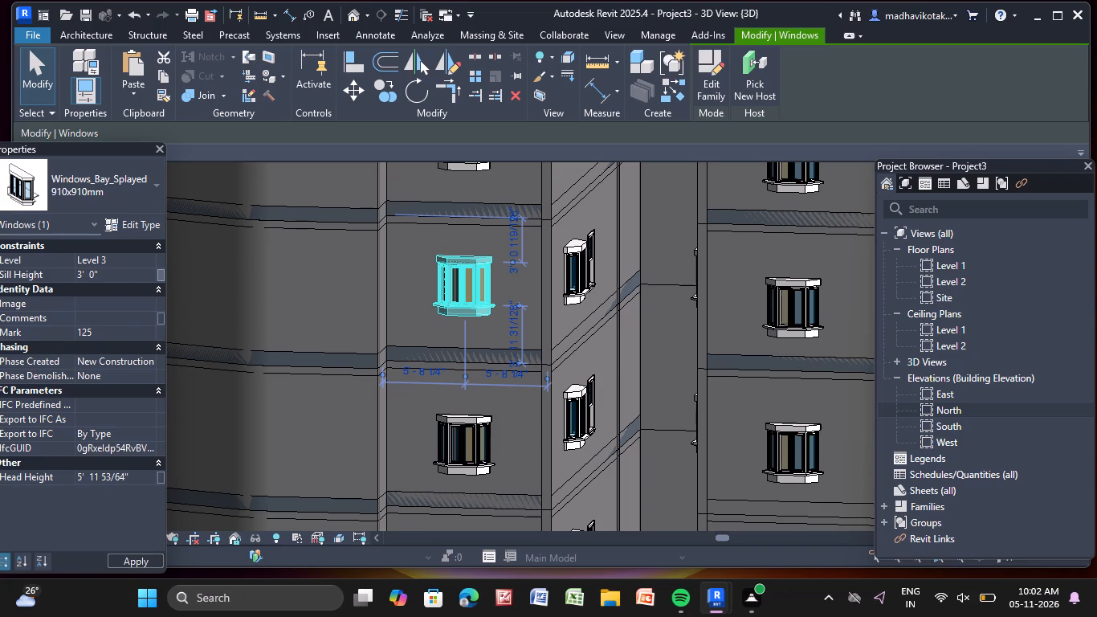
# Set the sill height of the Level 4 bay window on the narrow wall beside the curved corner to 3' 0".
pyautogui.moveTo(278, 434); pyautogui.dragTo(248, 566, button='middle')
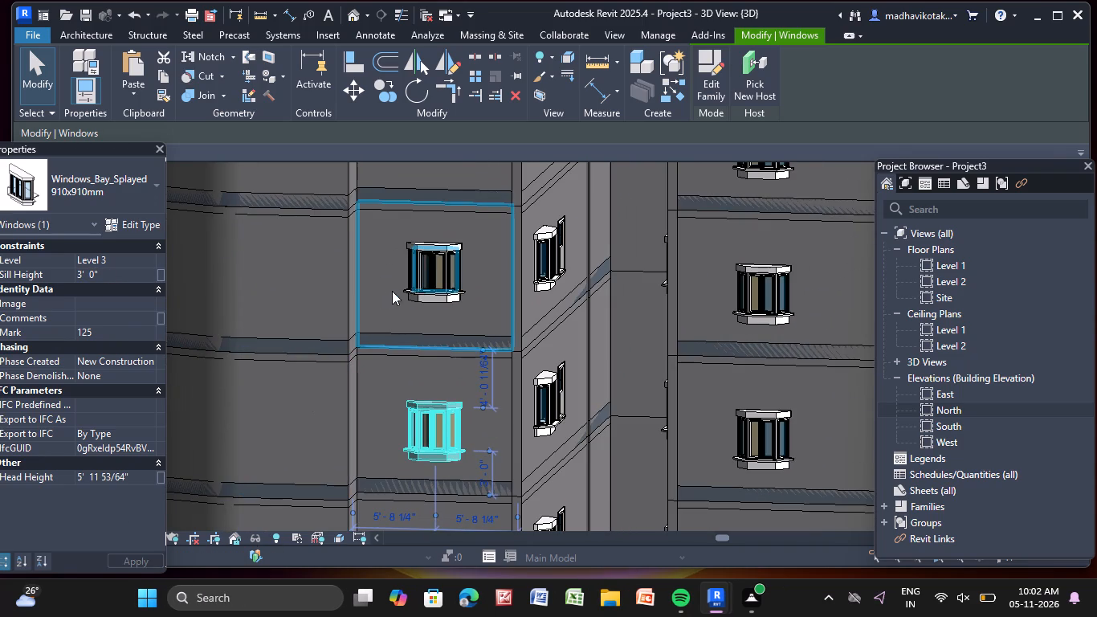
pyautogui.click(403, 284)
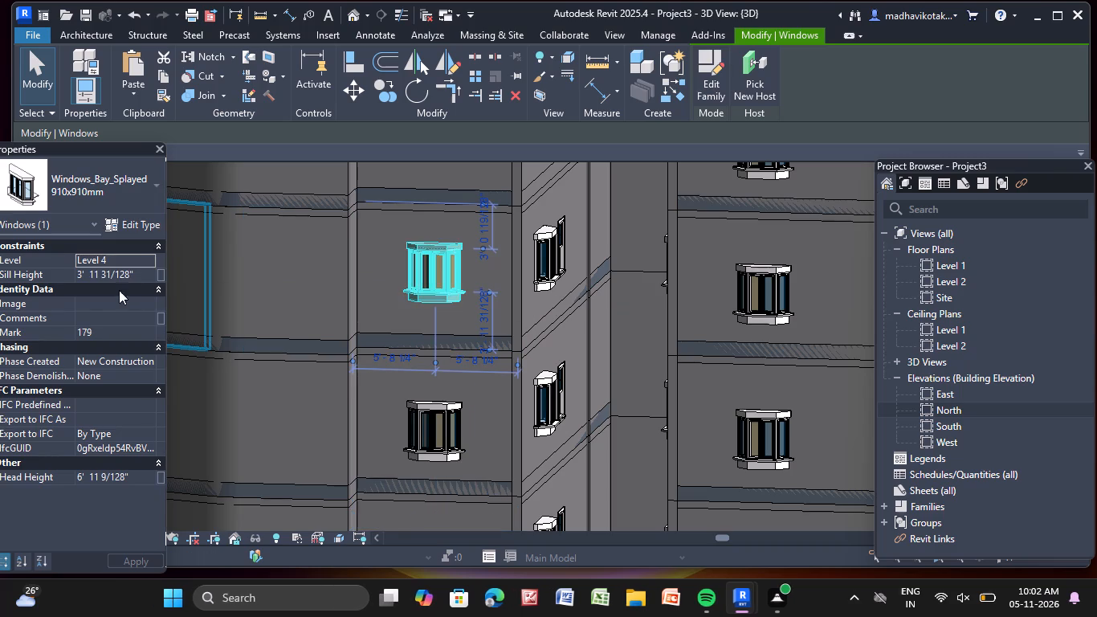
pyautogui.click(139, 279)
pyautogui.click(139, 279)
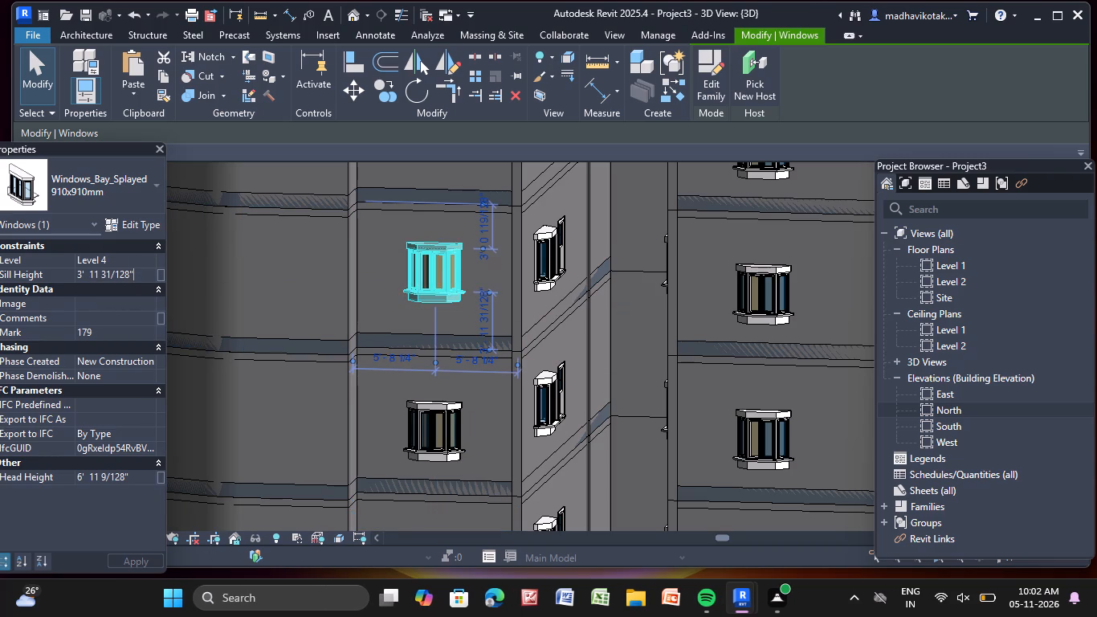
pyautogui.press('BackSpace')
pyautogui.press('BackSpace')
pyautogui.press('BackSpace')
pyautogui.press('BackSpace')
pyautogui.press('BackSpace')
pyautogui.press('BackSpace')
pyautogui.press('BackSpace')
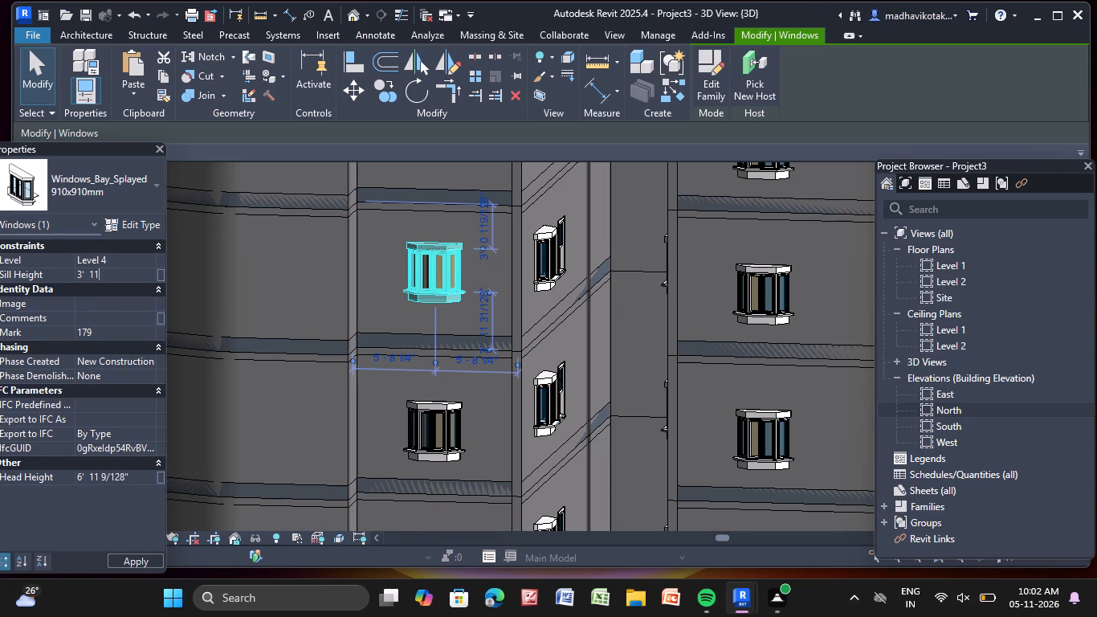
pyautogui.press('BackSpace')
pyautogui.press('BackSpace')
pyautogui.press('BackSpace')
pyautogui.press('Return')
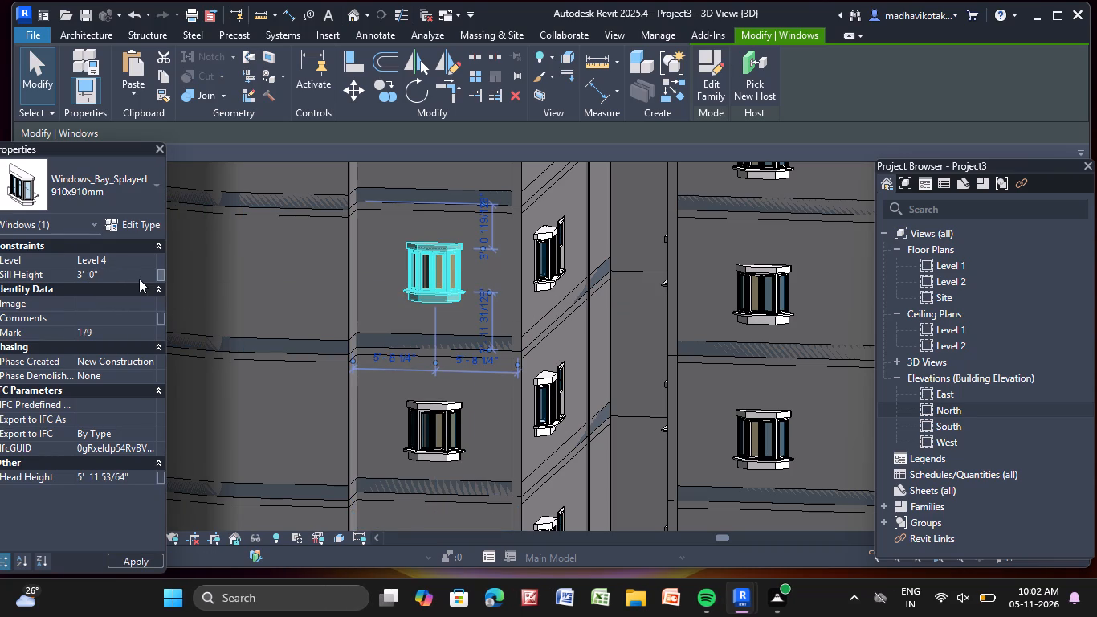
# Set the sill height of the Level 5 bay window at the top of the narrow wall to 3' 0".
pyautogui.moveTo(328, 337); pyautogui.dragTo(248, 513, button='middle')
pyautogui.click(338, 305)
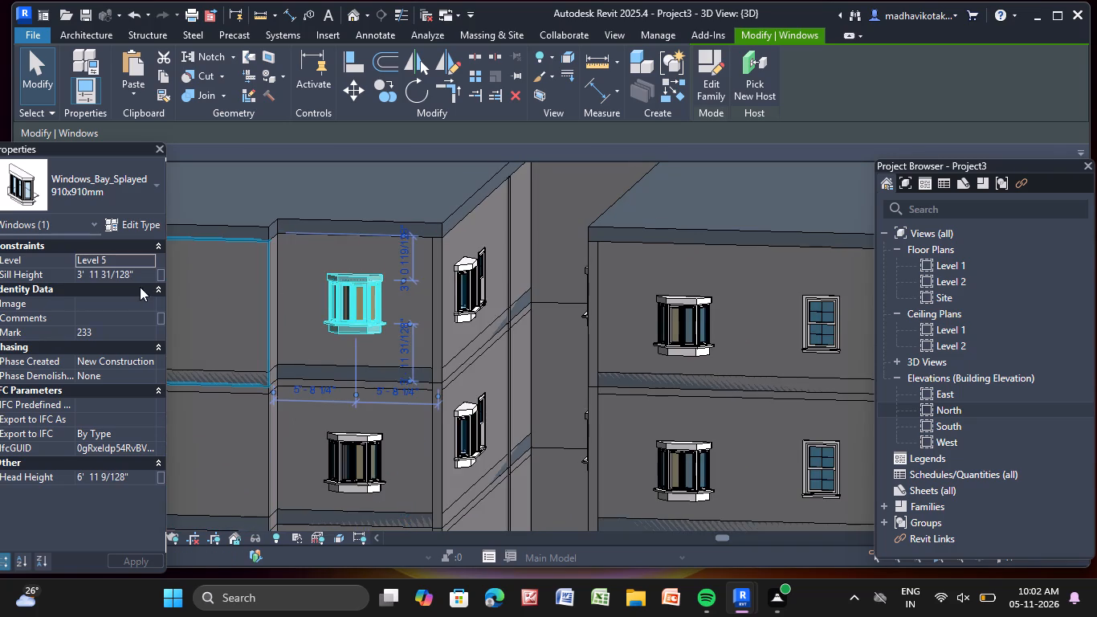
pyautogui.click(138, 276)
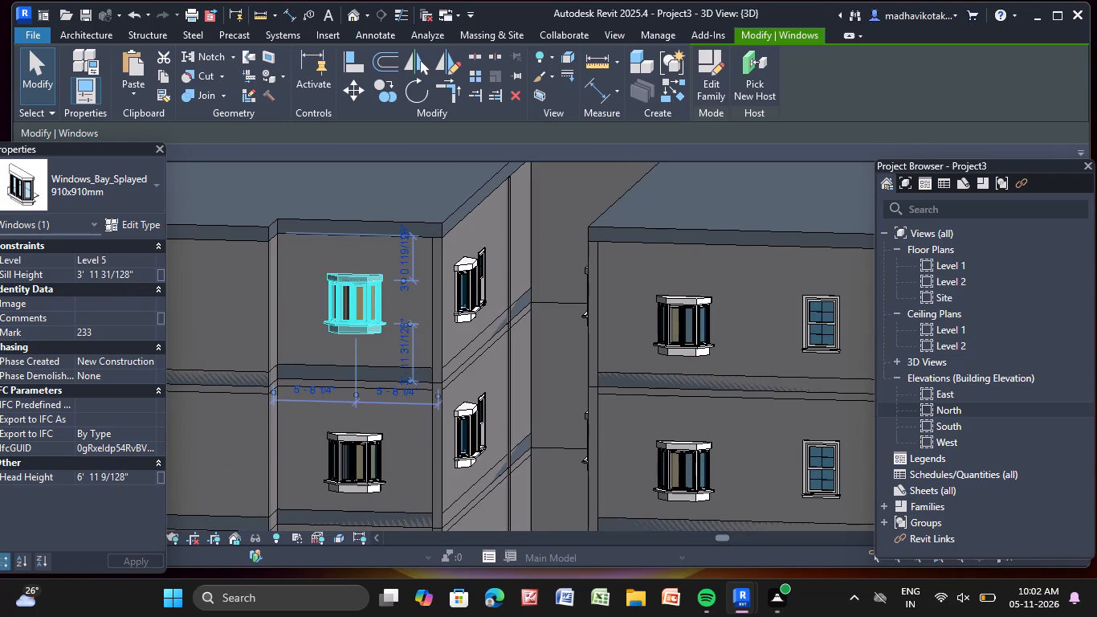
pyautogui.press('BackSpace')
pyautogui.press('BackSpace')
pyautogui.press('BackSpace')
pyautogui.press('BackSpace')
pyautogui.press('BackSpace')
pyautogui.press('BackSpace')
pyautogui.press('BackSpace')
pyautogui.press('BackSpace')
pyautogui.press('BackSpace')
pyautogui.press('BackSpace')
pyautogui.press('Return')
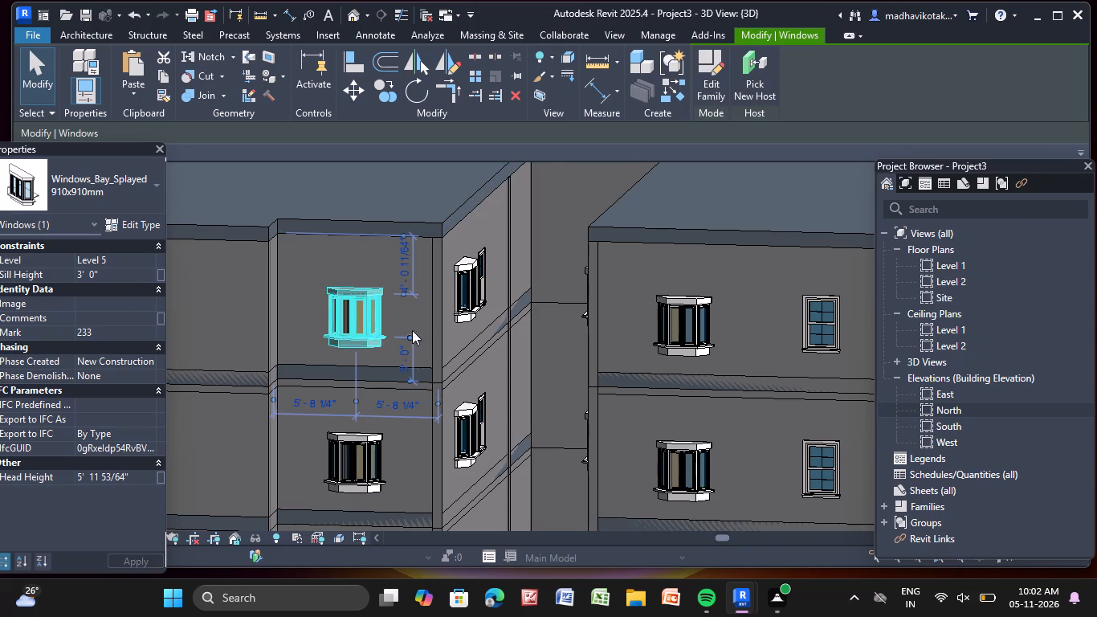
# Set the sill height of the Level 5 bay window nearest the corner on the adjoining side wall to 3' 0".
pyautogui.scroll(2, 455, 308)
pyautogui.click(472, 256)
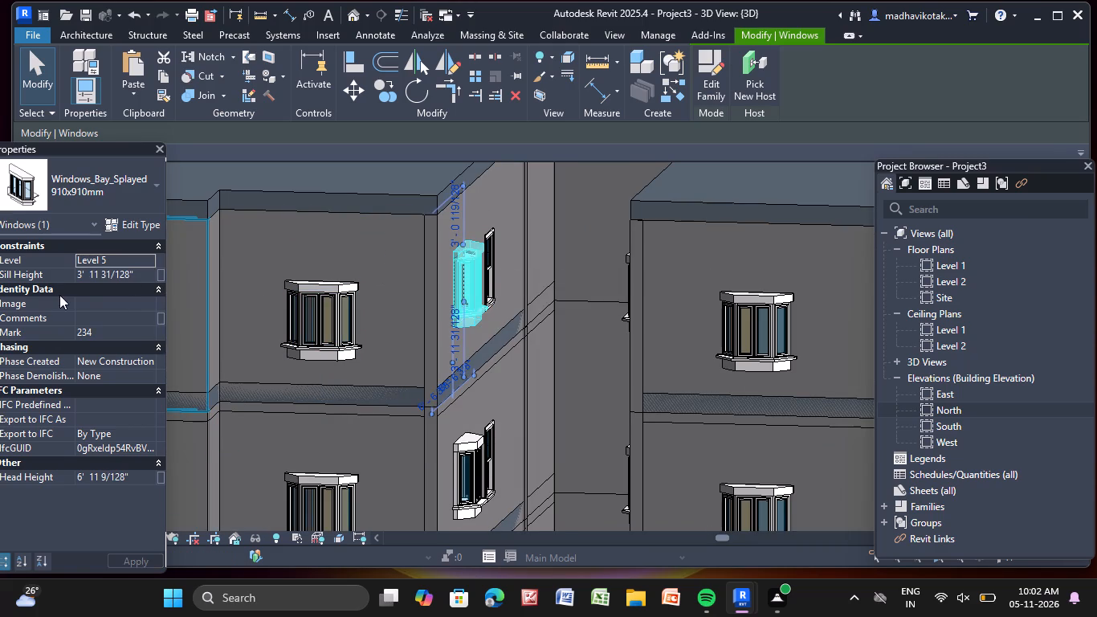
pyautogui.click(138, 272)
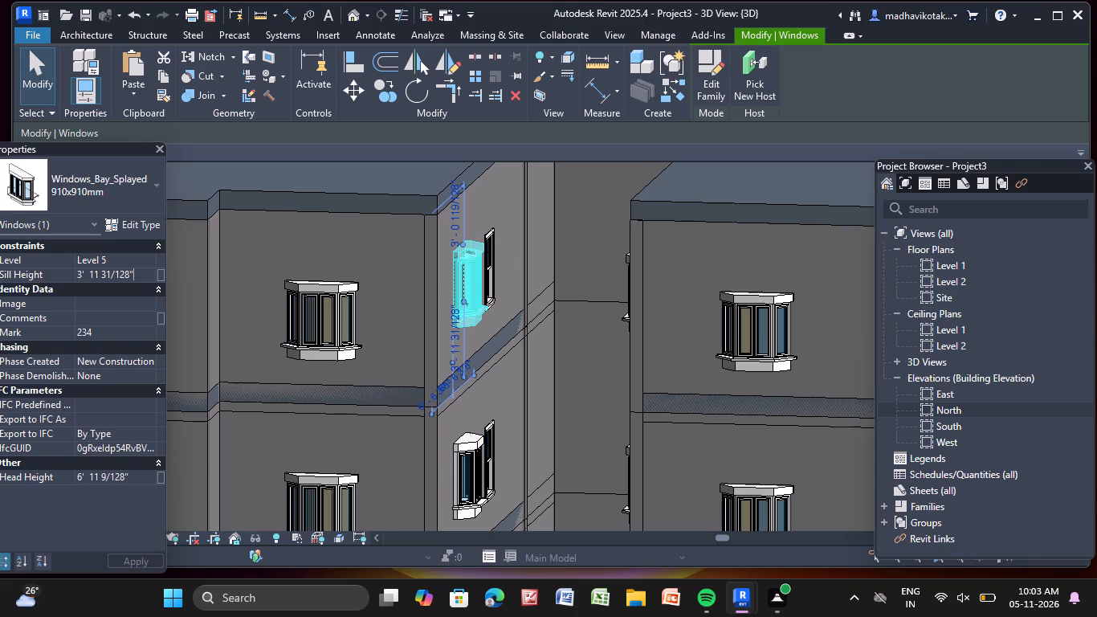
pyautogui.press('BackSpace')
pyautogui.press('BackSpace')
pyautogui.press('BackSpace')
pyautogui.press('BackSpace')
pyautogui.press('BackSpace')
pyautogui.press('BackSpace')
pyautogui.press('BackSpace')
pyautogui.press('BackSpace')
pyautogui.press('BackSpace')
pyautogui.press('BackSpace')
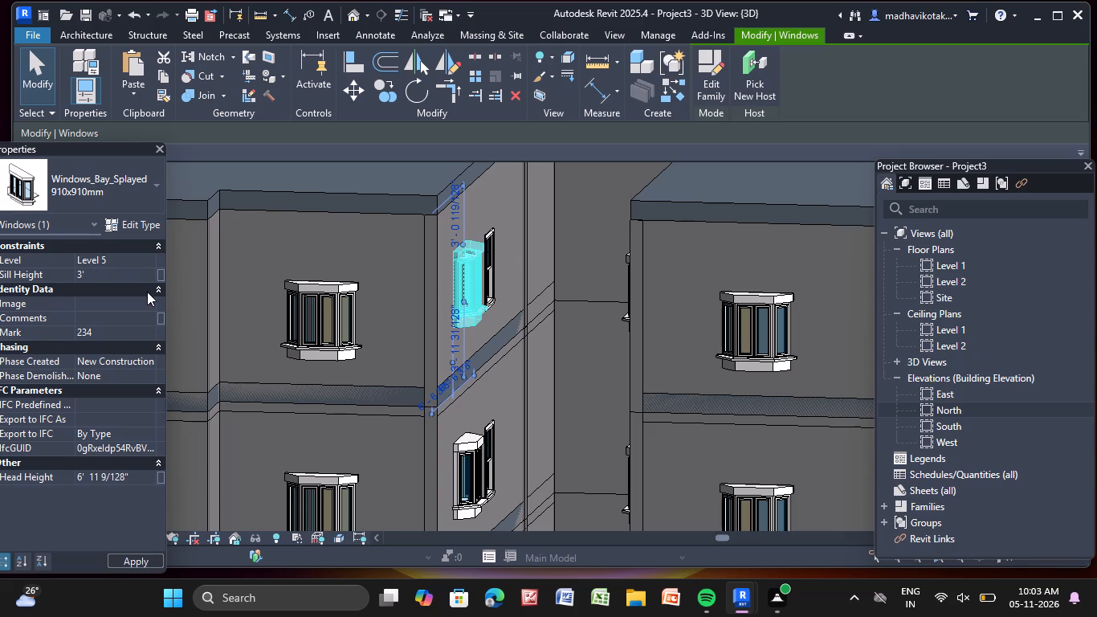
pyautogui.press('Return')
# Set the sill height of the Level 4 bay window nearest the corner on the adjoining side wall to 3' 0".
pyautogui.moveTo(368, 373); pyautogui.dragTo(340, 188, button='middle')
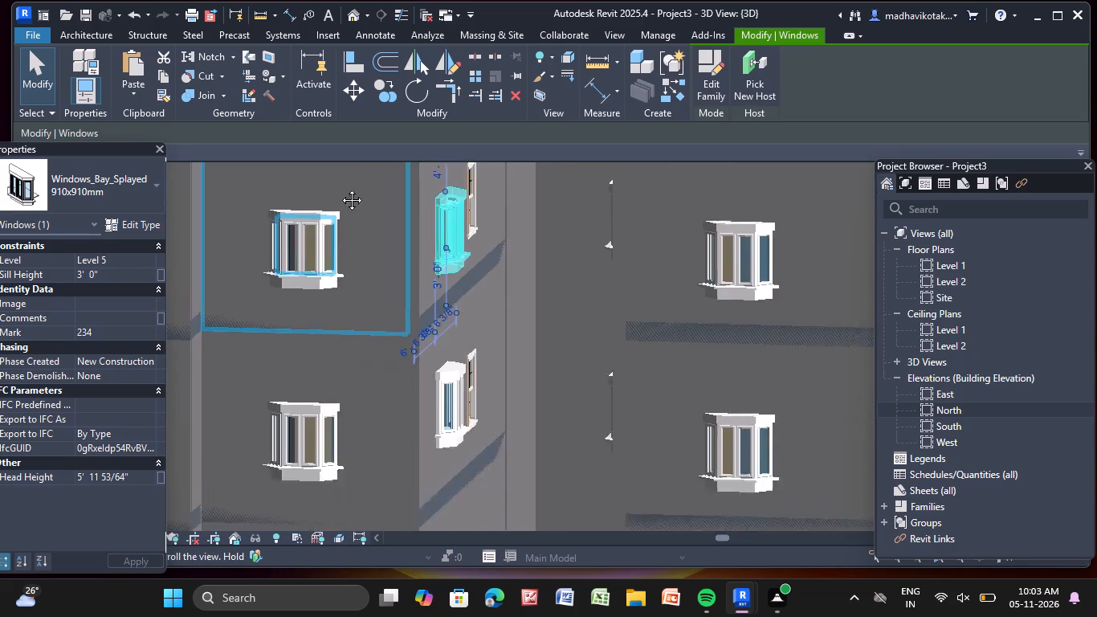
pyautogui.moveTo(340, 188); pyautogui.dragTo(331, 111, button='middle')
pyautogui.scroll(6, 428, 243)
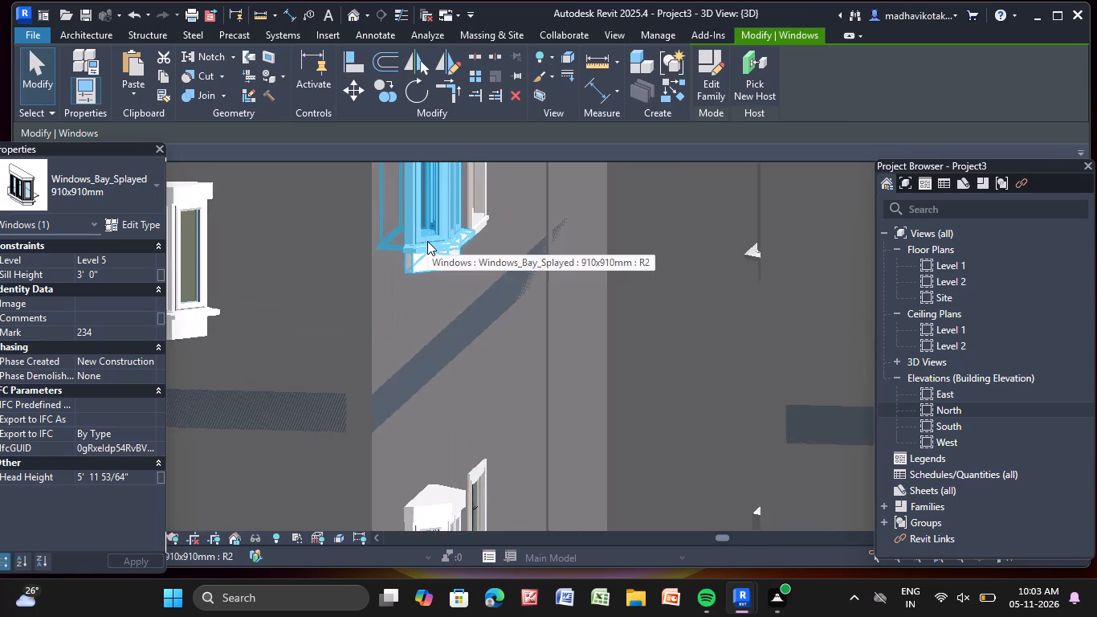
pyautogui.scroll(3, 427, 241)
pyautogui.click(422, 269)
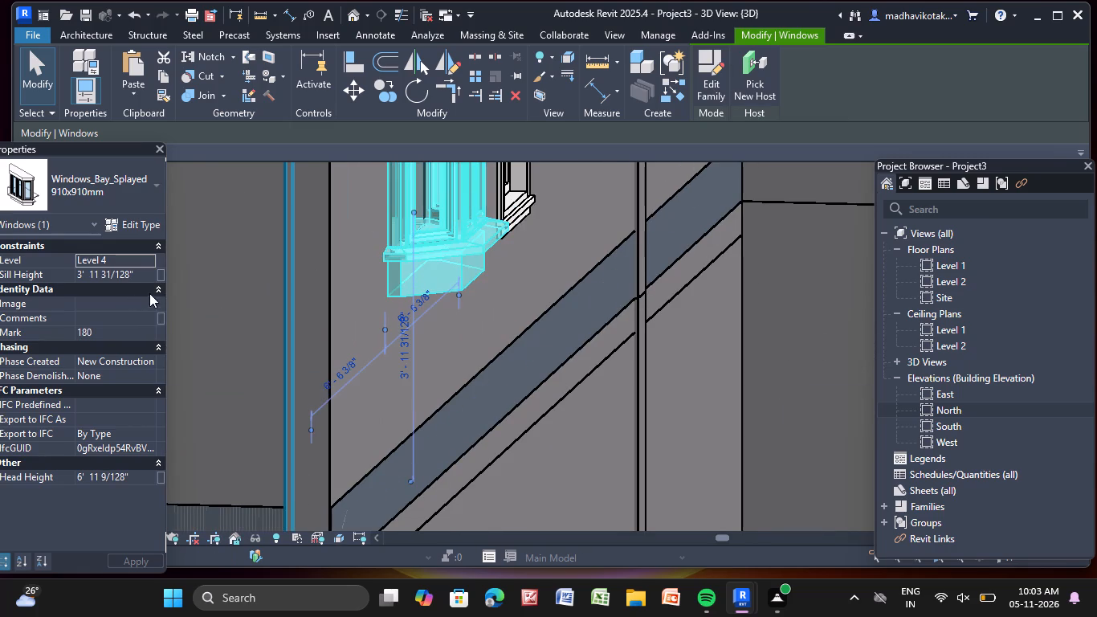
pyautogui.click(138, 276)
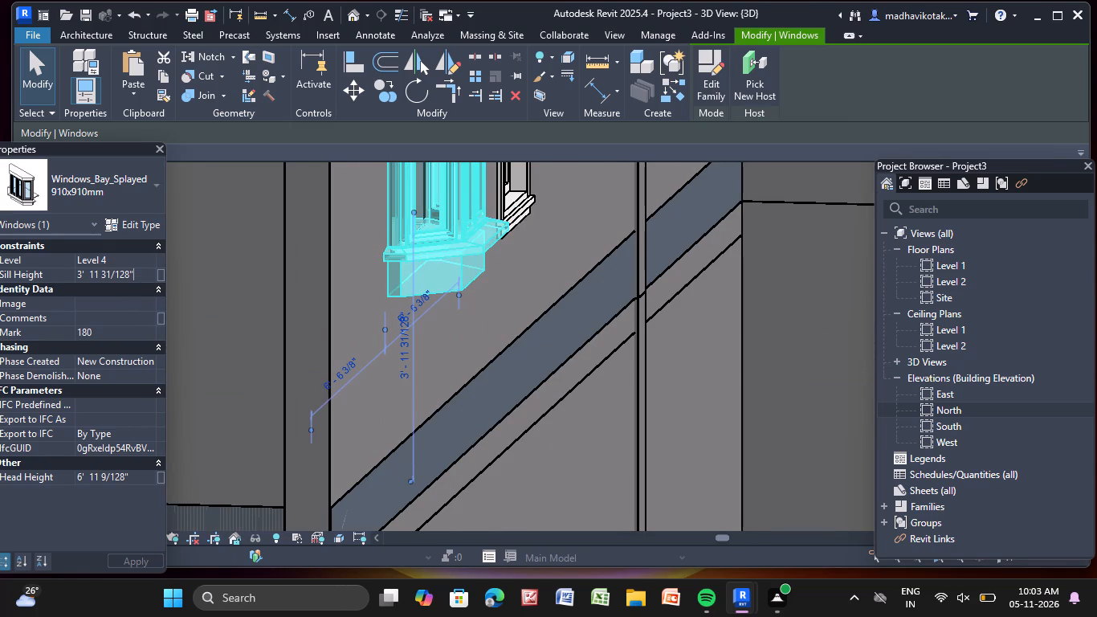
pyautogui.press('BackSpace')
pyautogui.press('BackSpace')
pyautogui.press('BackSpace')
pyautogui.press('BackSpace')
pyautogui.press('BackSpace')
pyautogui.press('BackSpace')
pyautogui.press('BackSpace')
pyautogui.press('BackSpace')
pyautogui.press('BackSpace')
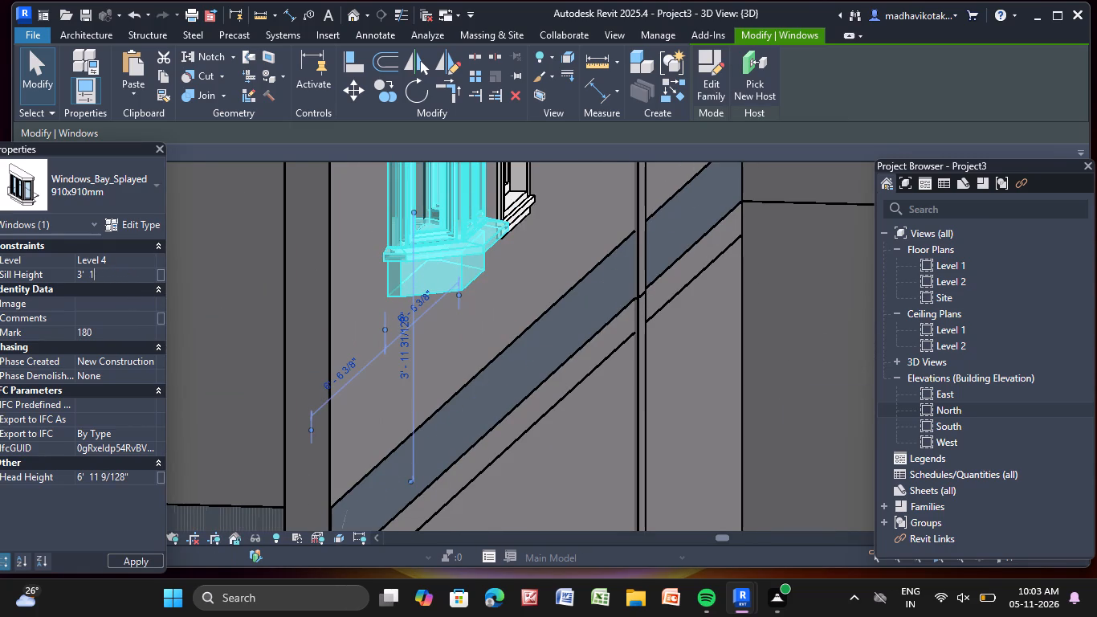
pyautogui.press('BackSpace')
pyautogui.press('Return')
# Set the sill height of the Level 3 bay window nearest the corner on the adjoining side wall to 3' 0".
pyautogui.scroll(-4, 434, 325)
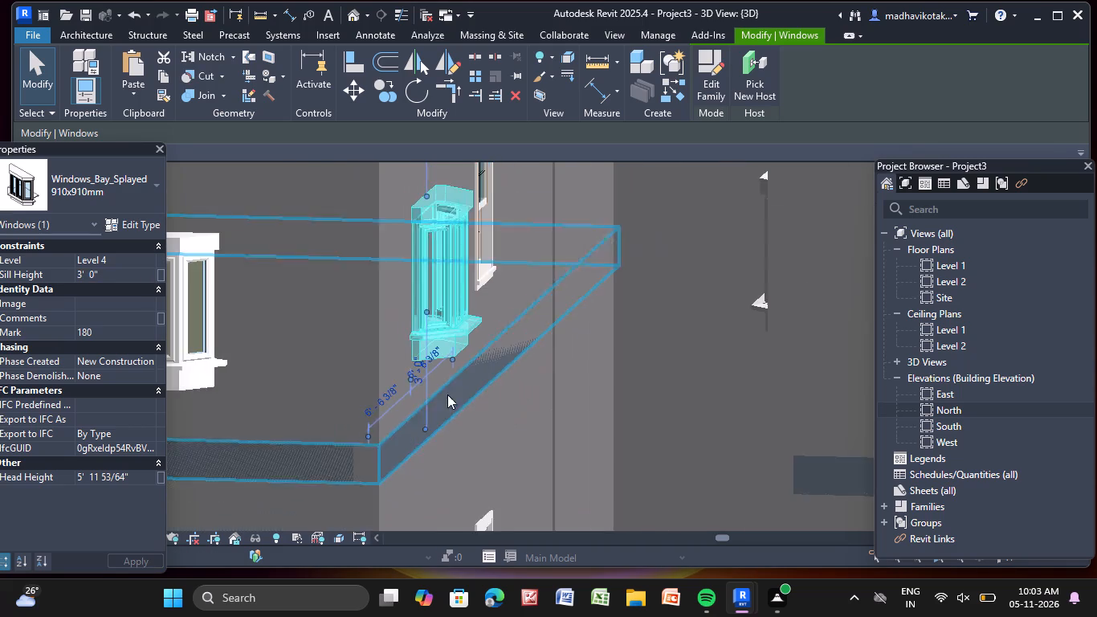
pyautogui.moveTo(447, 396); pyautogui.dragTo(229, 0, button='middle')
pyautogui.scroll(2, 206, 260)
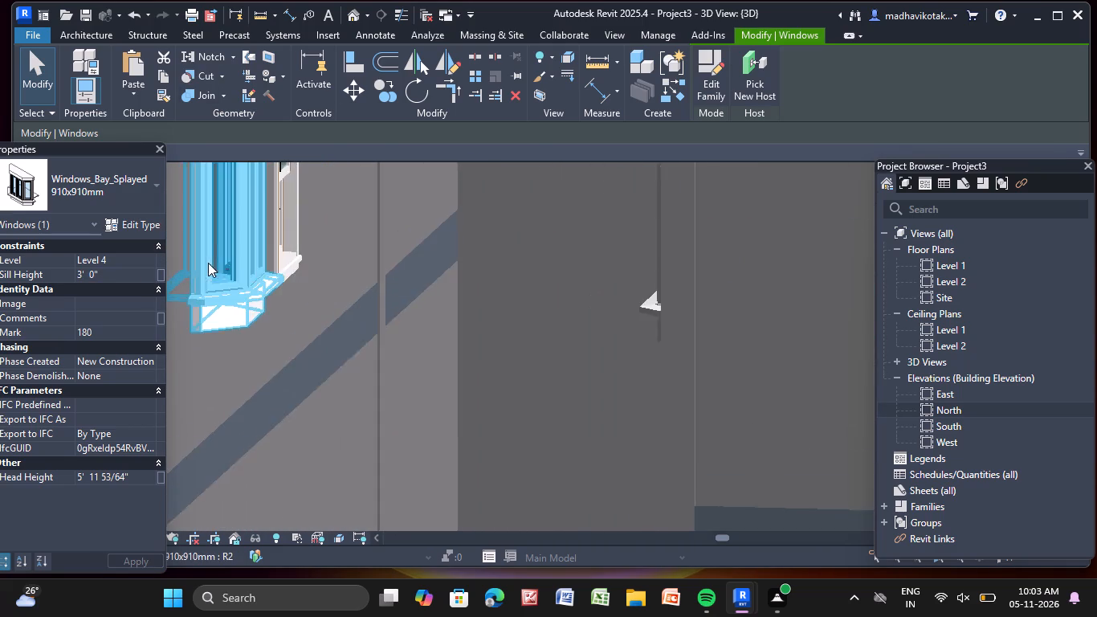
pyautogui.scroll(1, 209, 265)
pyautogui.click(214, 295)
pyautogui.click(137, 277)
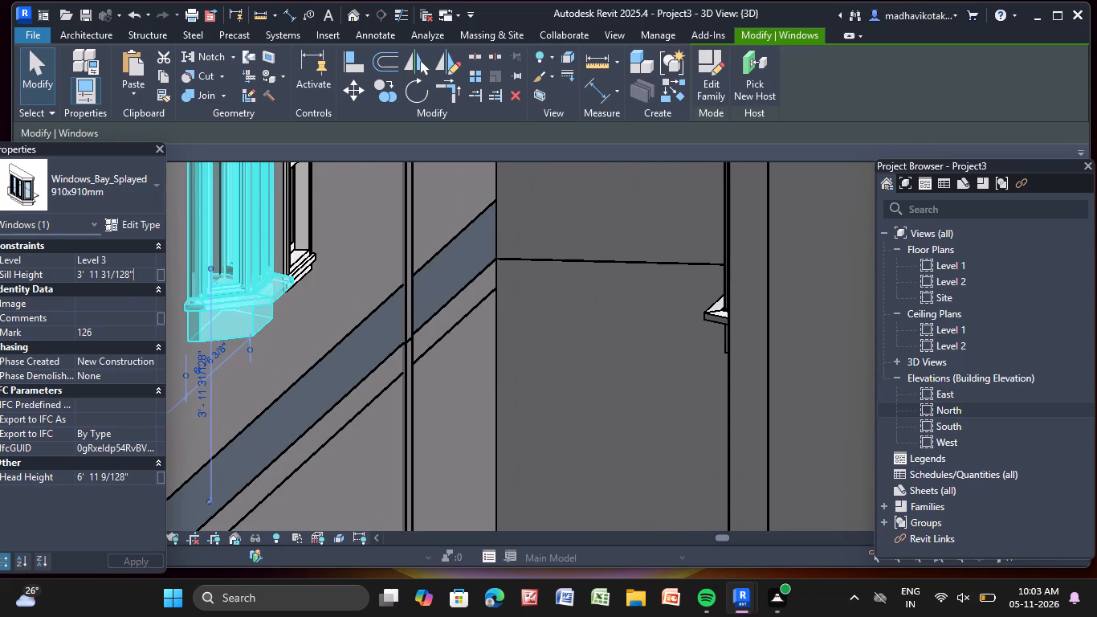
pyautogui.press('BackSpace')
pyautogui.press('BackSpace')
pyautogui.press('BackSpace')
pyautogui.press('BackSpace')
pyautogui.press('BackSpace')
pyautogui.press('BackSpace')
pyautogui.press('BackSpace')
pyautogui.press('BackSpace')
pyautogui.press('BackSpace')
pyautogui.press('BackSpace')
pyautogui.press('BackSpace')
pyautogui.press('BackSpace')
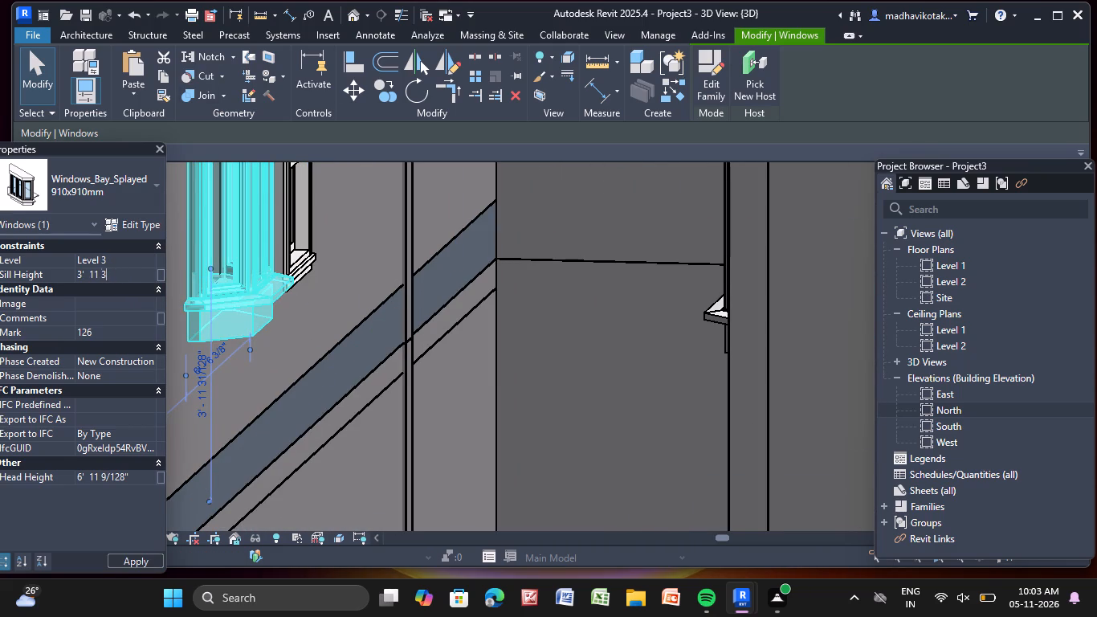
pyautogui.press('BackSpace')
pyautogui.press('BackSpace')
pyautogui.press('3')
pyautogui.press("'")
pyautogui.press('Return')
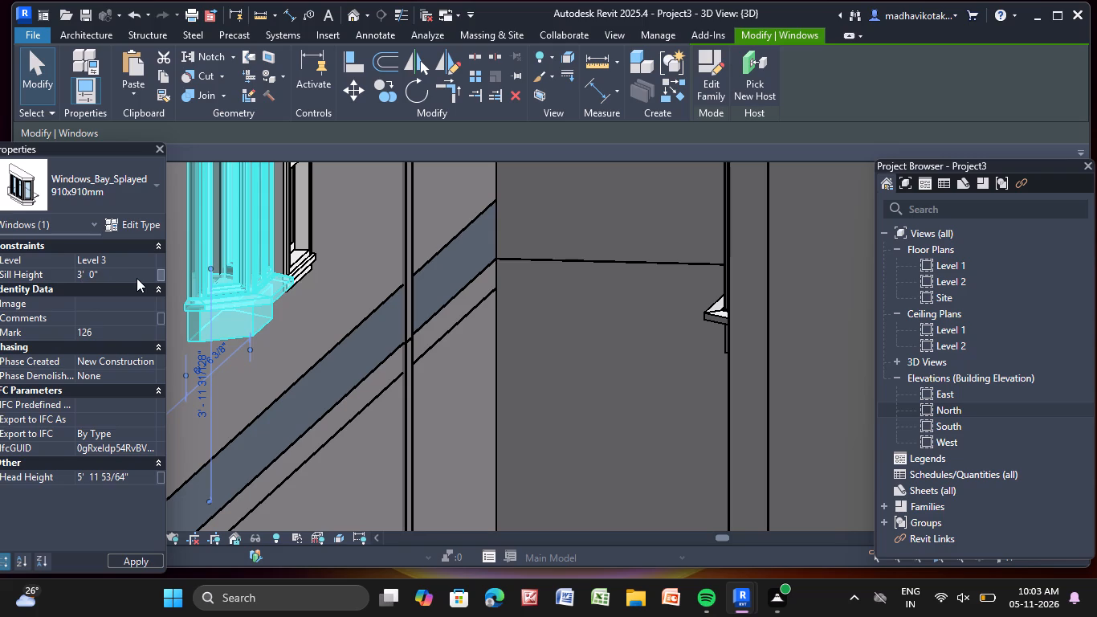
# Set the sill height of the Level 2 bay window nearest the corner on the adjoining side wall to 3' 0".
pyautogui.scroll(-1, 277, 407)
pyautogui.moveTo(255, 312); pyautogui.dragTo(234, 147, button='middle')
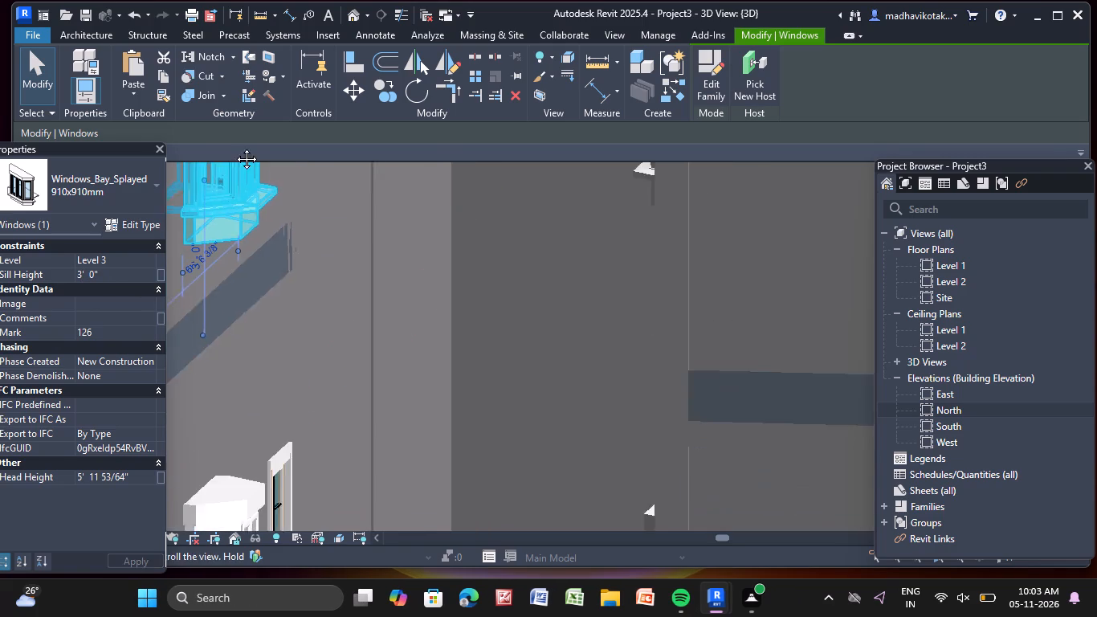
pyautogui.moveTo(234, 147); pyautogui.dragTo(229, 136, button='middle')
pyautogui.scroll(-3, 314, 342)
pyautogui.moveTo(314, 346); pyautogui.dragTo(290, 122, button='middle')
pyautogui.click(210, 298)
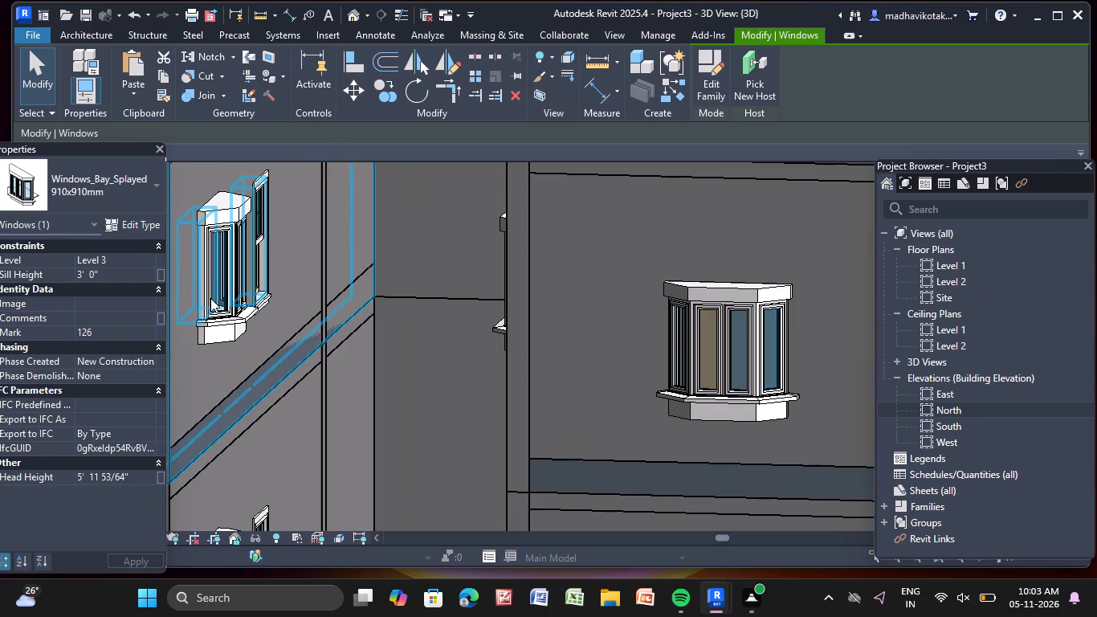
pyautogui.click(139, 269)
pyautogui.rightClick(141, 271)
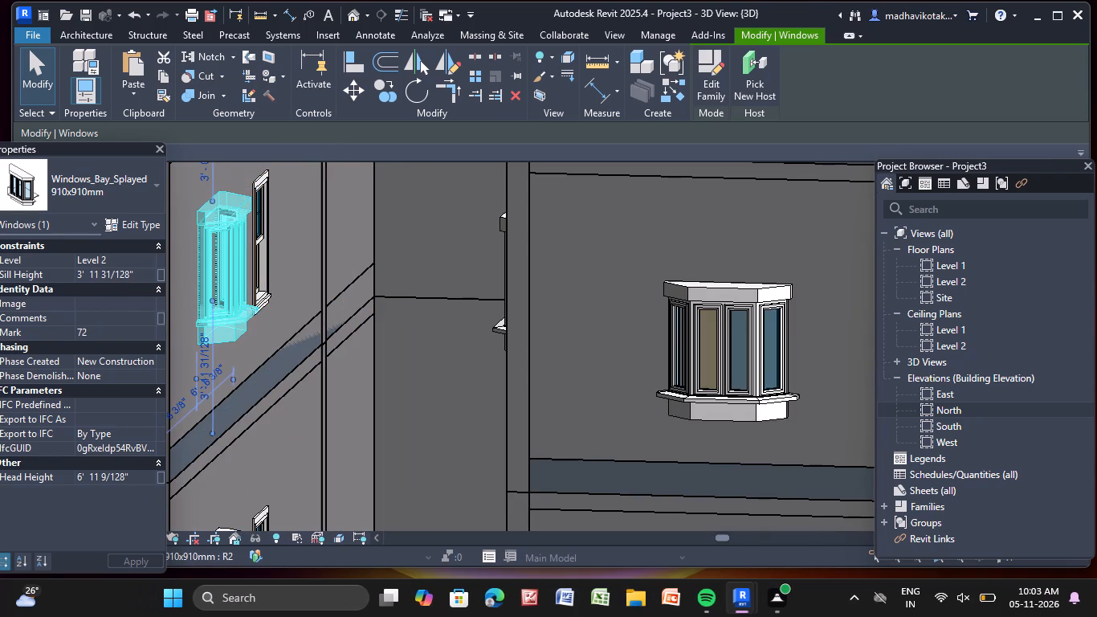
pyautogui.press('BackSpace')
pyautogui.press('BackSpace')
pyautogui.press('BackSpace')
pyautogui.press('BackSpace')
pyautogui.press('BackSpace')
pyautogui.press('BackSpace')
pyautogui.press('BackSpace')
pyautogui.press('BackSpace')
pyautogui.press('BackSpace')
pyautogui.press('BackSpace')
pyautogui.press('BackSpace')
pyautogui.press('BackSpace')
pyautogui.press('BackSpace')
pyautogui.press('BackSpace')
pyautogui.press('BackSpace')
pyautogui.press('BackSpace')
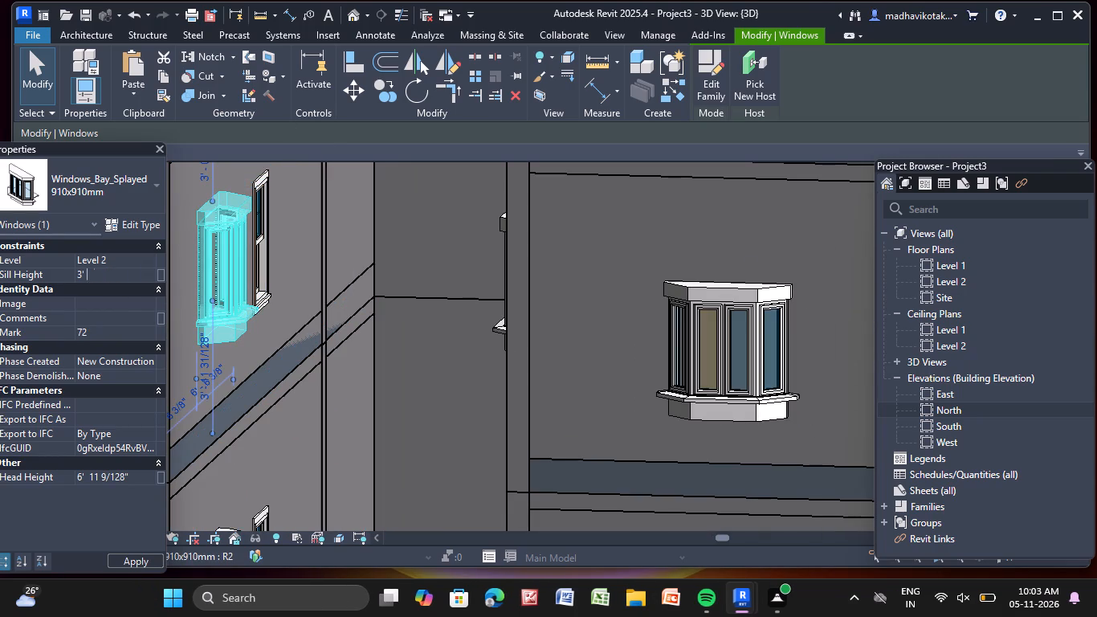
pyautogui.press('3')
pyautogui.press("'")
pyautogui.press('Return')
# Set the sill height of the Level 1 bay window at the base of the same side wall to 3' 0".
pyautogui.scroll(1, 141, 272)
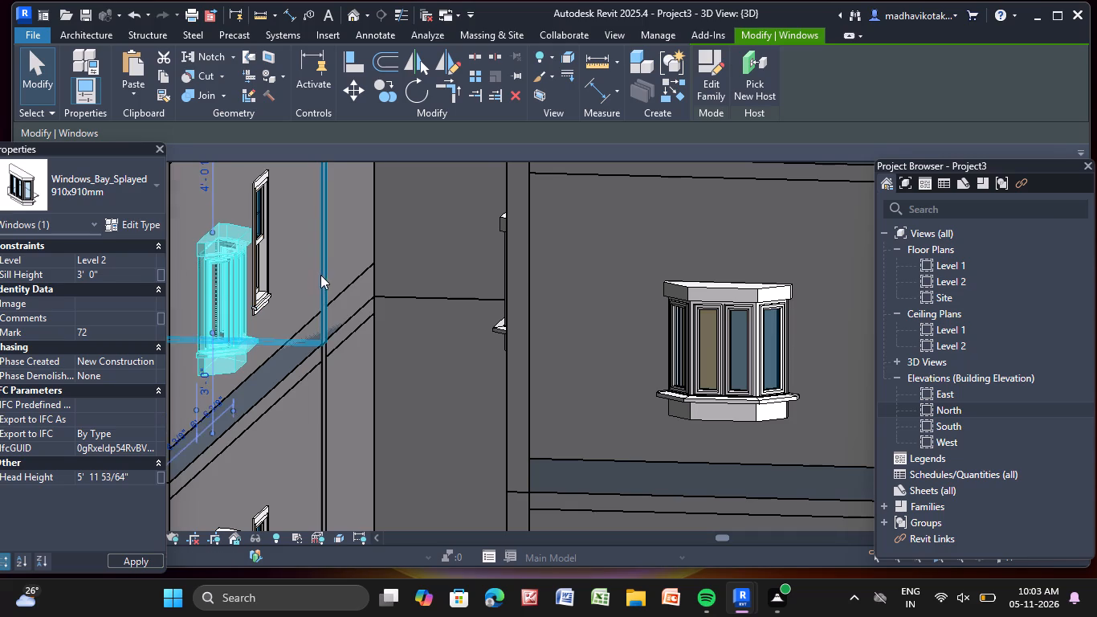
pyautogui.scroll(-2, 313, 283)
pyautogui.moveTo(271, 397); pyautogui.dragTo(276, 143, button='middle')
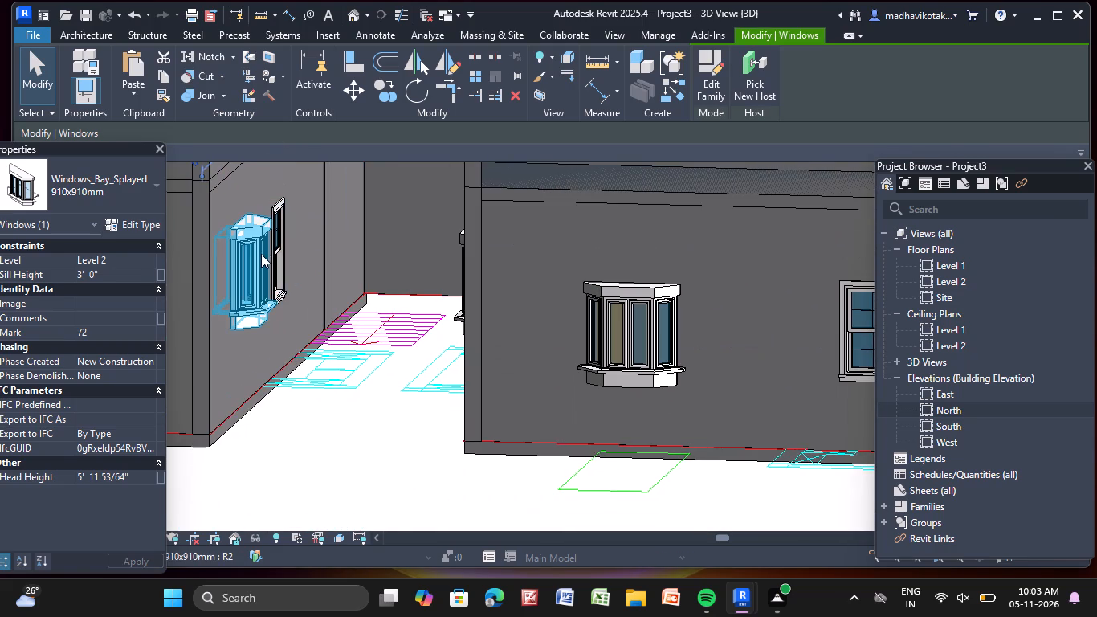
pyautogui.click(262, 259)
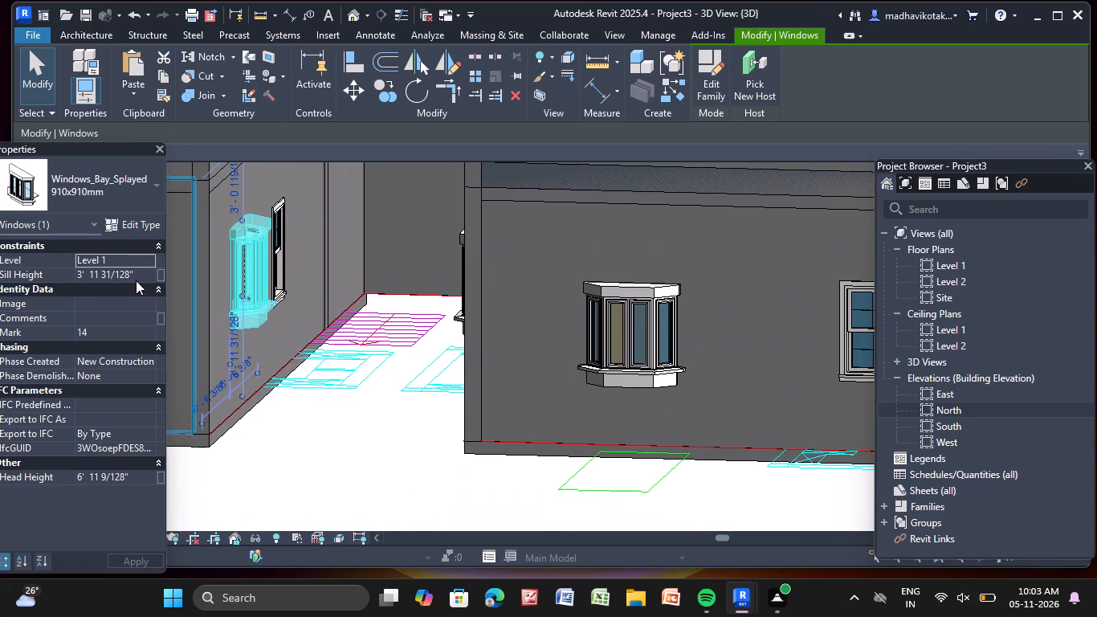
pyautogui.click(139, 279)
pyautogui.press('BackSpace')
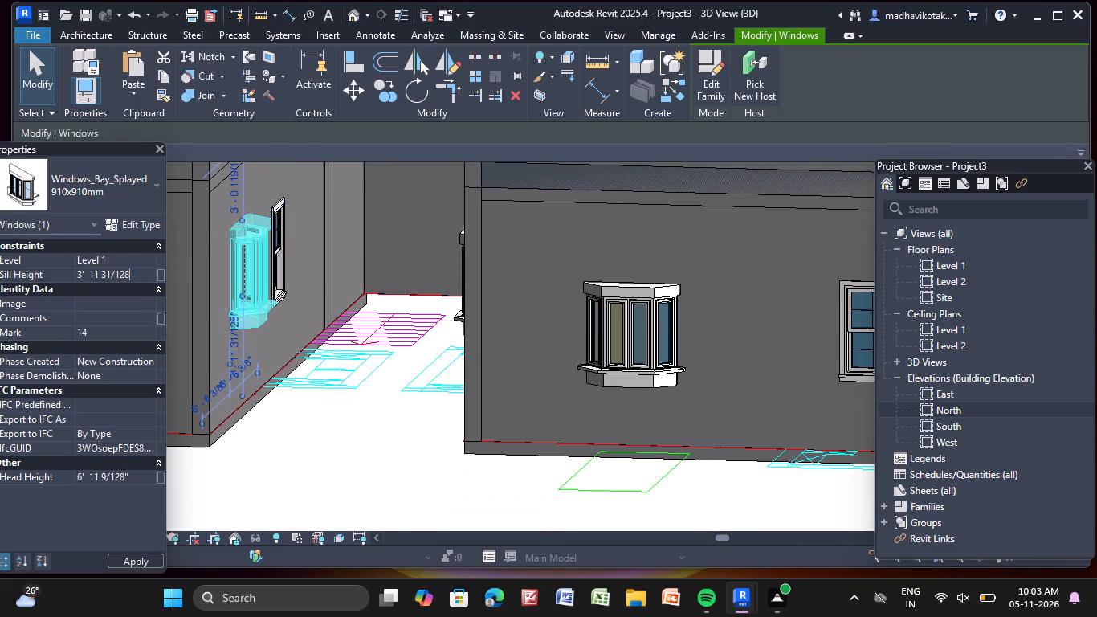
pyautogui.press('BackSpace')
pyautogui.press('BackSpace')
pyautogui.press('BackSpace')
pyautogui.press('BackSpace')
pyautogui.press('BackSpace')
pyautogui.press('BackSpace')
pyautogui.press('BackSpace')
pyautogui.press('BackSpace')
pyautogui.press('BackSpace')
pyautogui.press('Return')
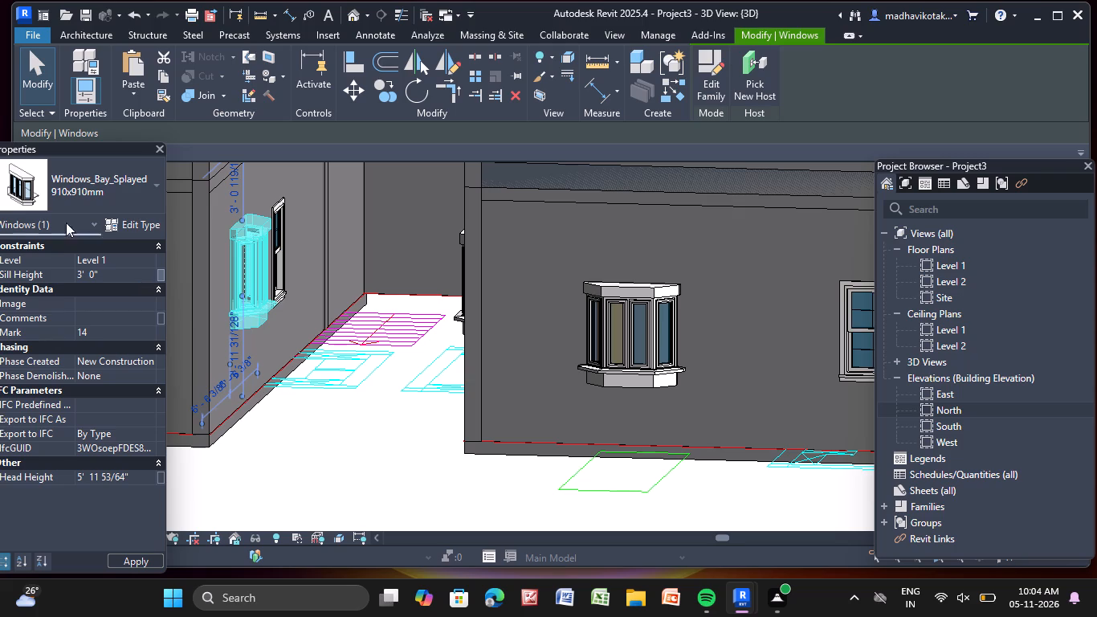
pyautogui.press('Escape')
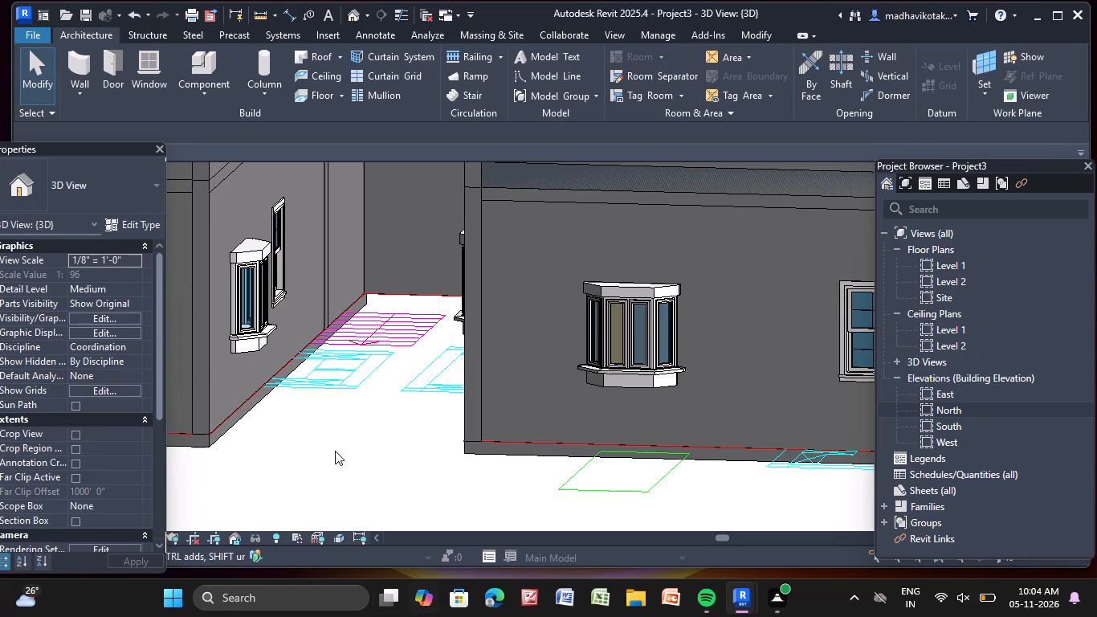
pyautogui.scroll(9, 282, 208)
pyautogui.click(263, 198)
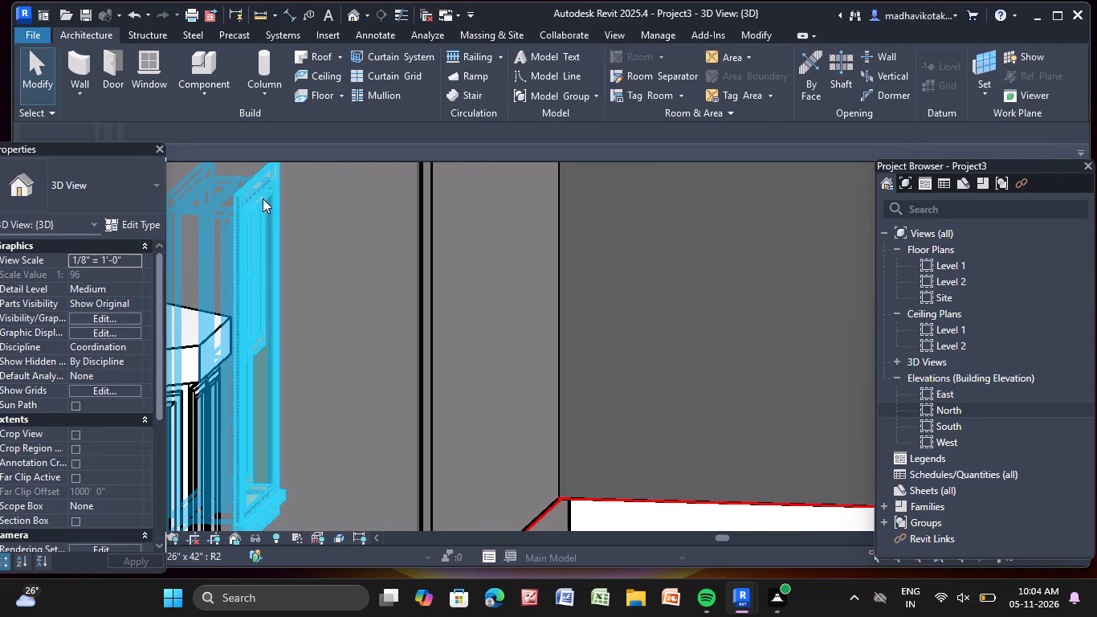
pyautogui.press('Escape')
# On the dark side wall beside the curved facade, set the Level 2 bay window nearest the corner to a 3' 0" sill height.
pyautogui.scroll(-11, 443, 386)
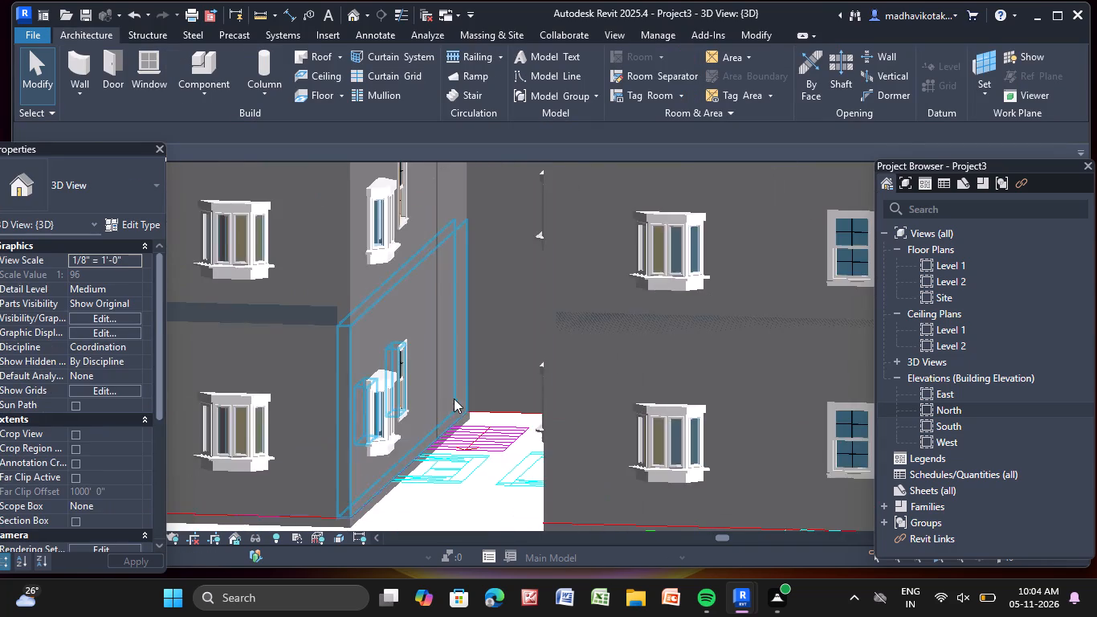
pyautogui.moveTo(467, 423); pyautogui.dragTo(532, 435, button='middle')
pyautogui.scroll(-5, 528, 431)
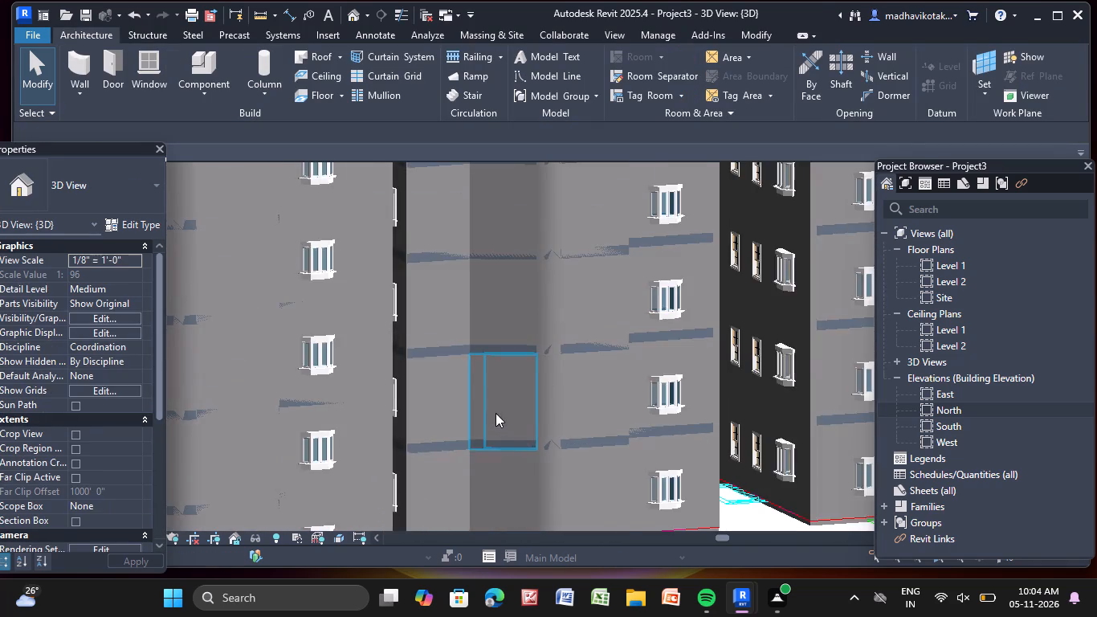
pyautogui.scroll(-3, 465, 402)
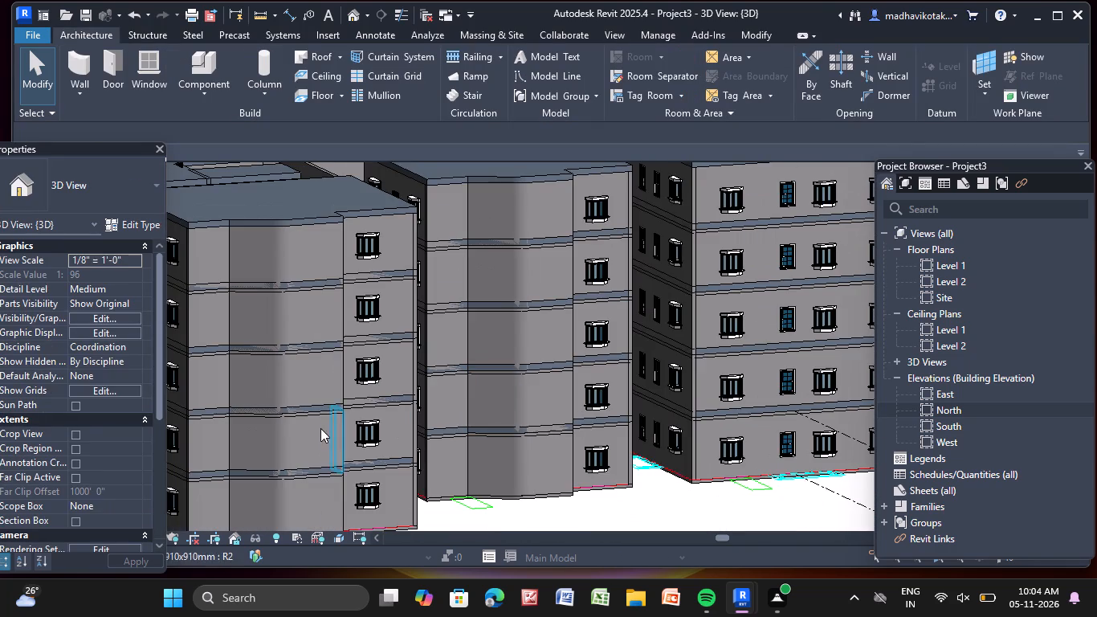
pyautogui.moveTo(324, 426); pyautogui.dragTo(510, 318, button='middle')
pyautogui.scroll(6, 366, 341)
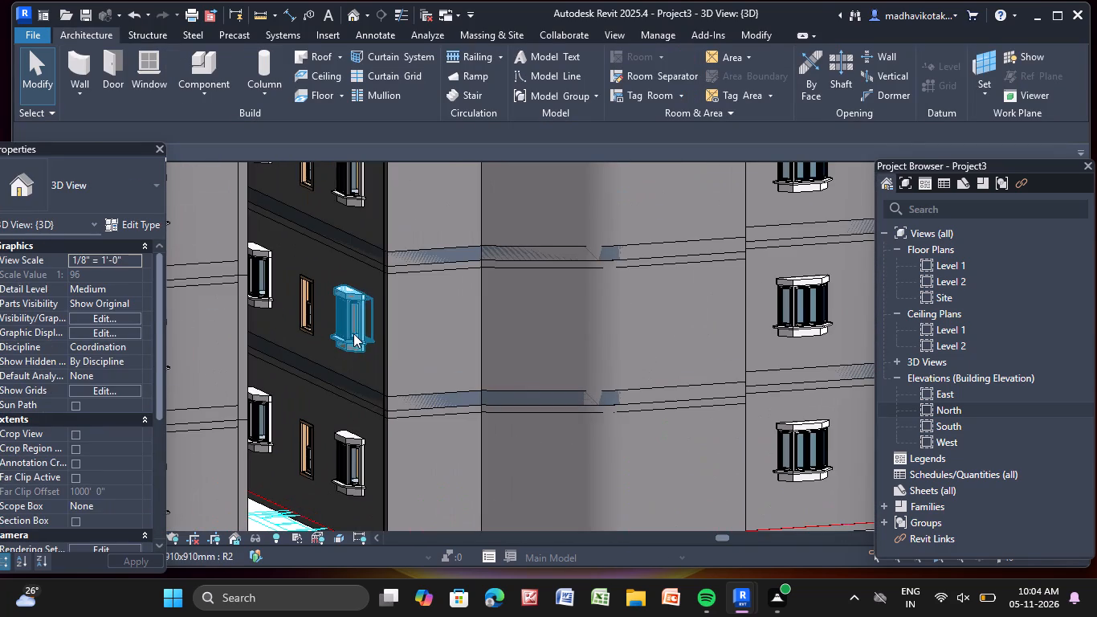
pyautogui.click(353, 333)
pyautogui.click(140, 274)
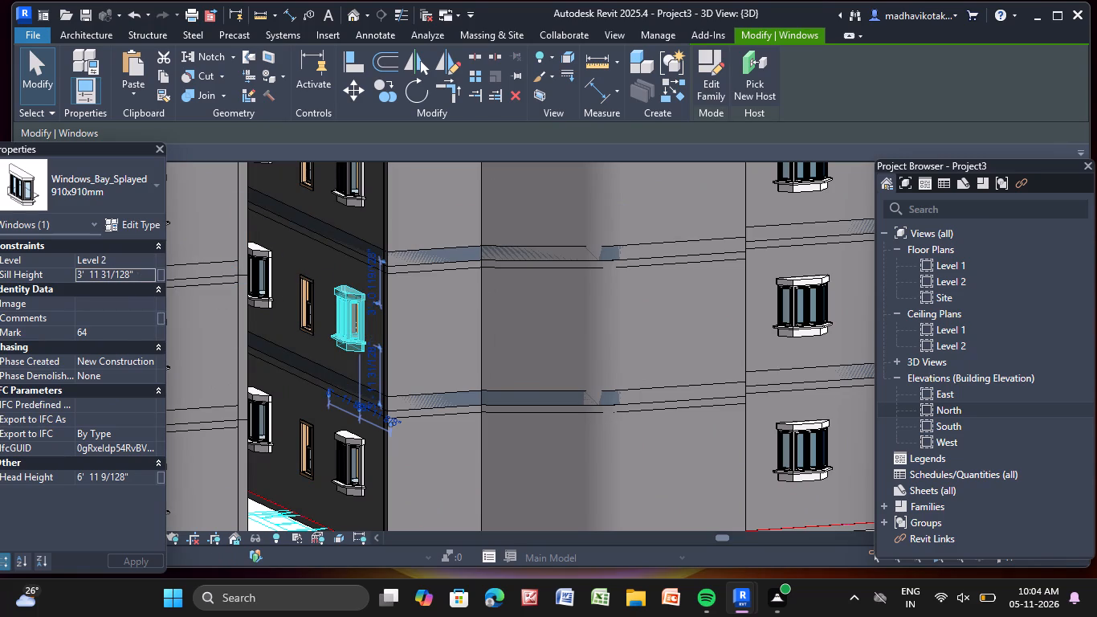
pyautogui.press('BackSpace')
pyautogui.press('BackSpace')
pyautogui.press('BackSpace')
pyautogui.press('BackSpace')
pyautogui.press('BackSpace')
pyautogui.press('BackSpace')
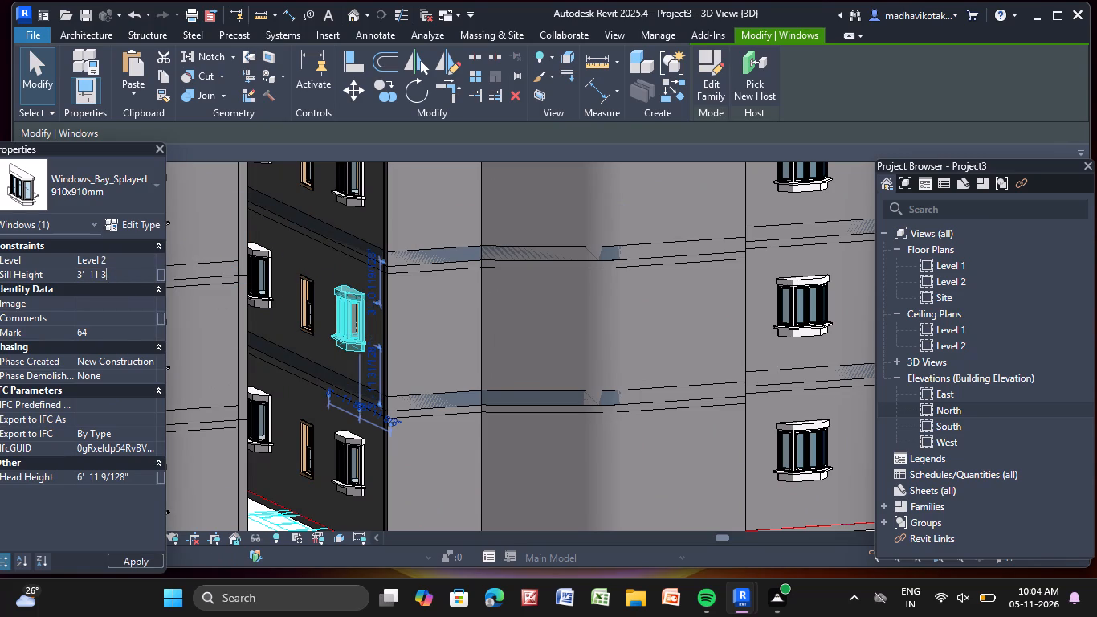
pyautogui.press('BackSpace')
pyautogui.press('BackSpace')
pyautogui.press('BackSpace')
pyautogui.press('BackSpace')
pyautogui.press('Return')
# Set the sill height of the Level 1 bay window nearest the corner on the dark side wall to 3' 0".
pyautogui.click(355, 480)
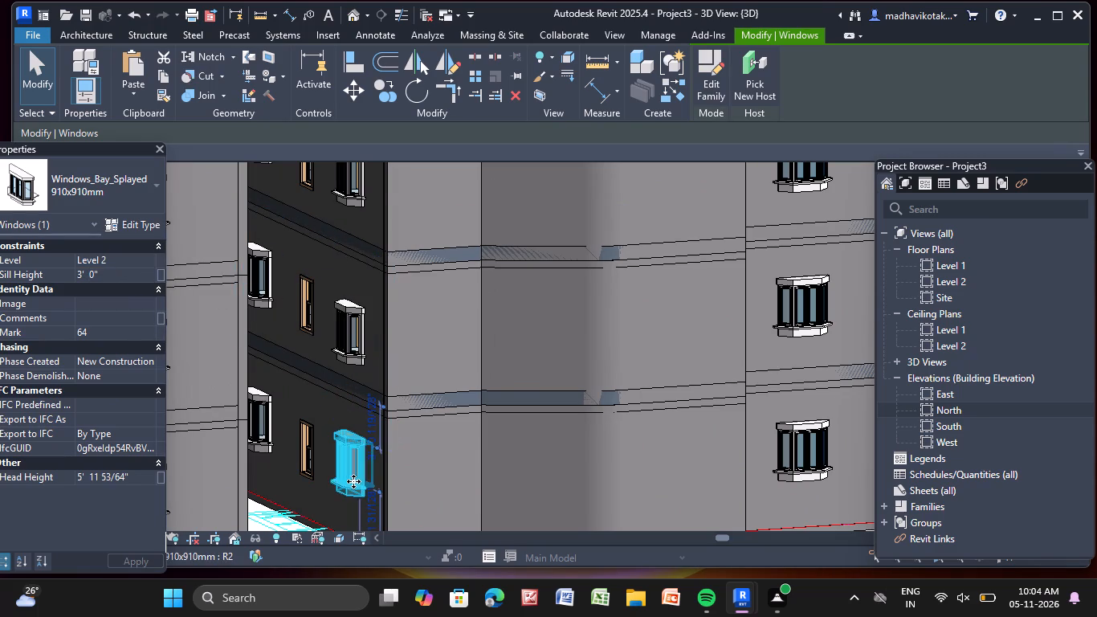
pyautogui.click(149, 275)
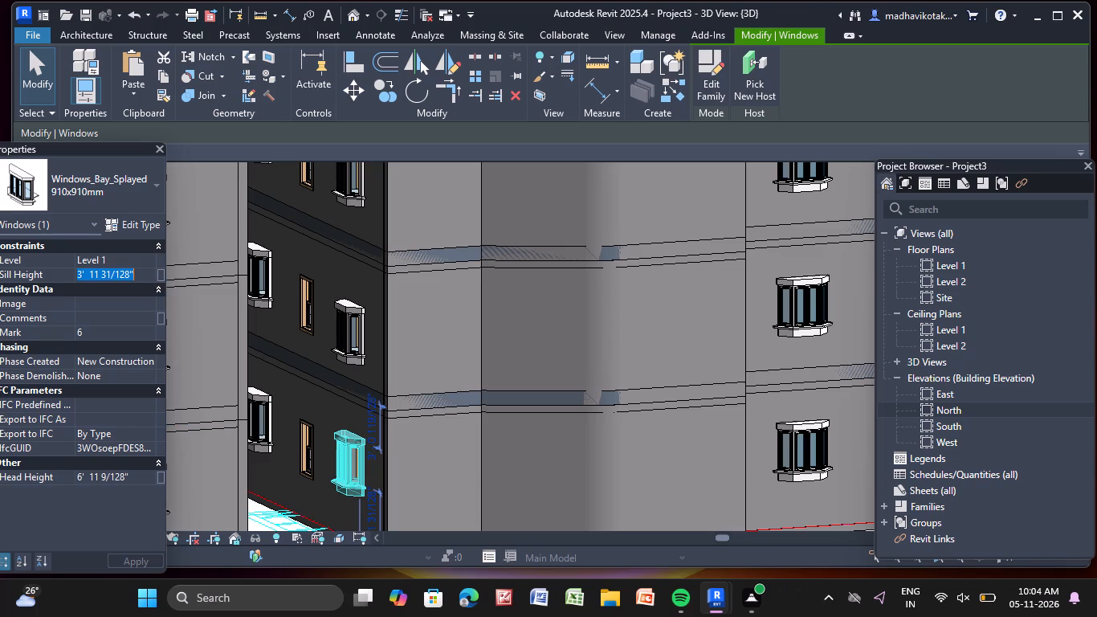
pyautogui.press('BackSpace')
pyautogui.write("3'")
pyautogui.press('Return')
# Set the sill height of the Level 1 bay window farther from the corner on the dark side wall to 3' 0".
pyautogui.scroll(1, 270, 438)
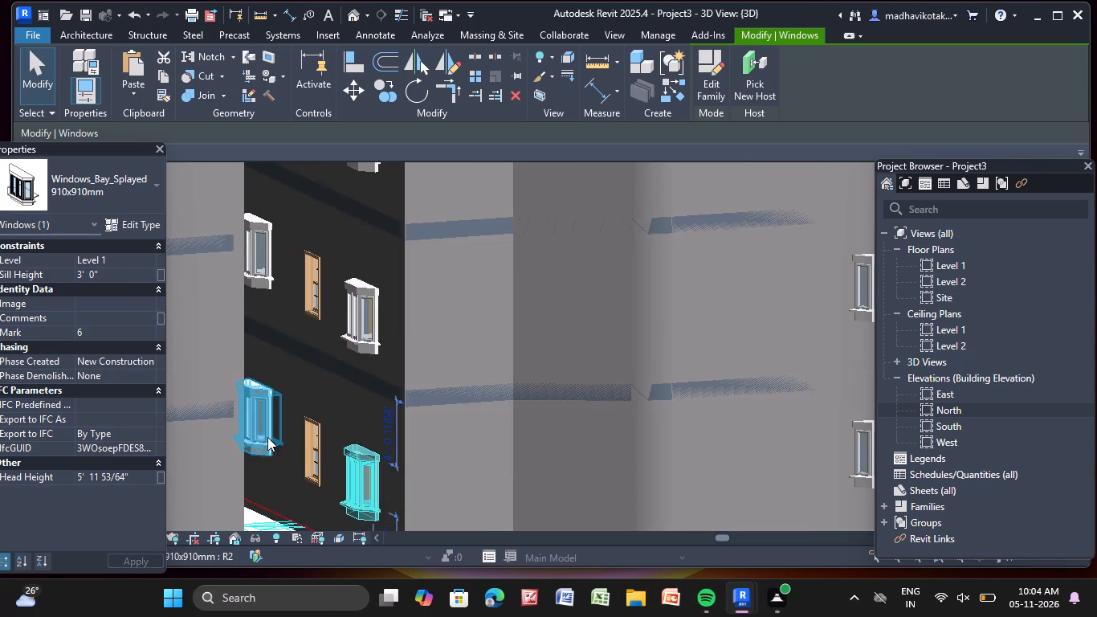
pyautogui.click(252, 416)
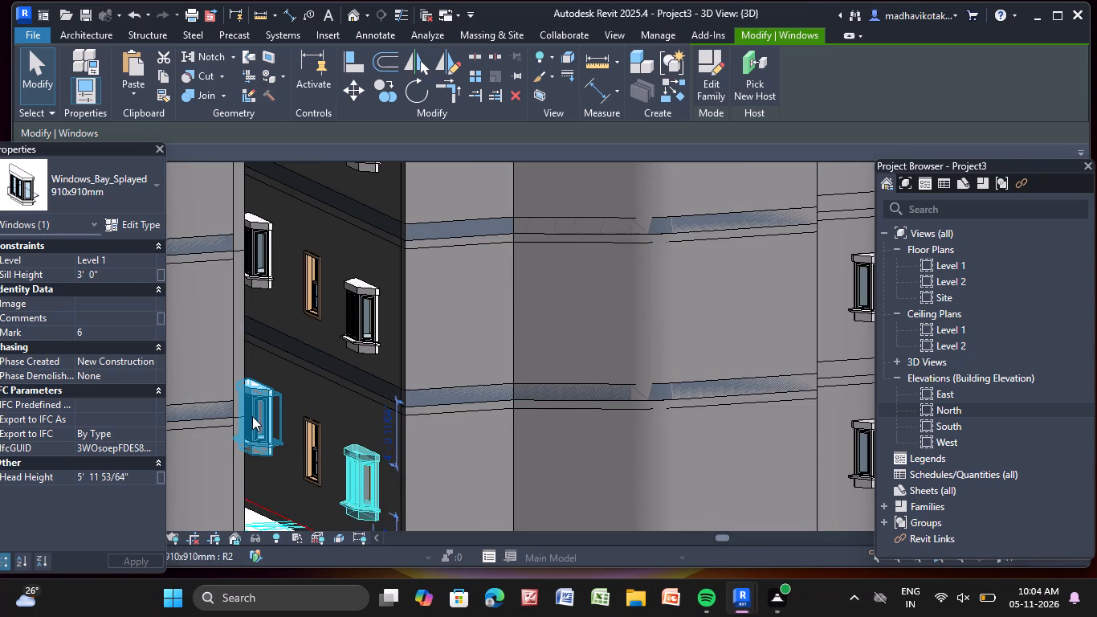
pyautogui.click(137, 273)
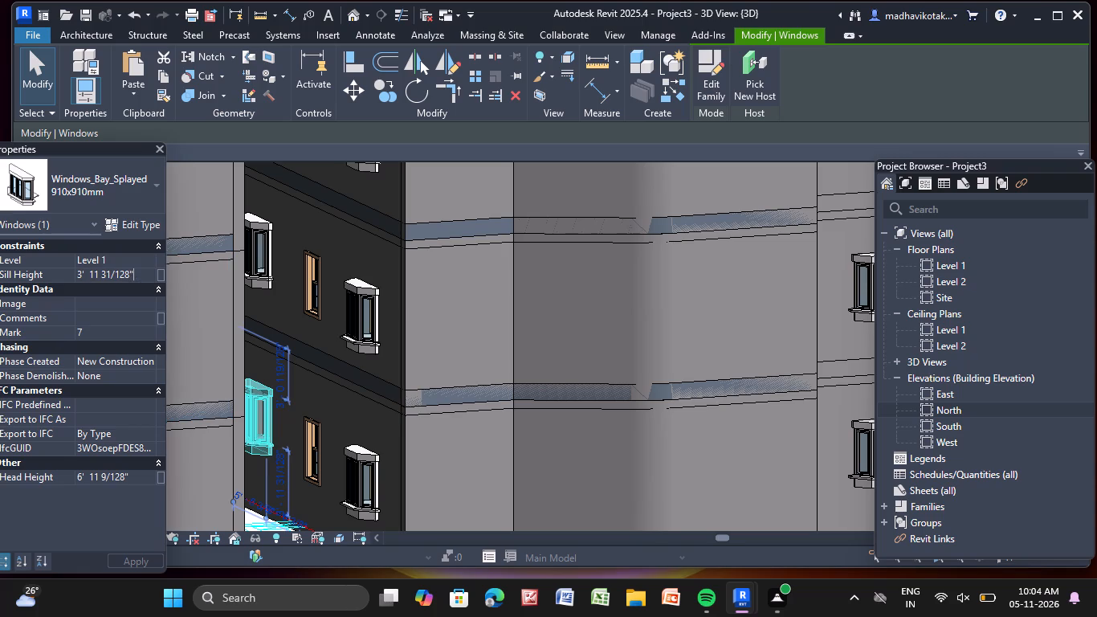
pyautogui.press('BackSpace')
pyautogui.press('BackSpace')
pyautogui.press('BackSpace')
pyautogui.press('BackSpace')
pyautogui.press('BackSpace')
pyautogui.press('BackSpace')
pyautogui.press('BackSpace')
pyautogui.press('BackSpace')
pyautogui.press('BackSpace')
pyautogui.press('BackSpace')
pyautogui.press('Return')
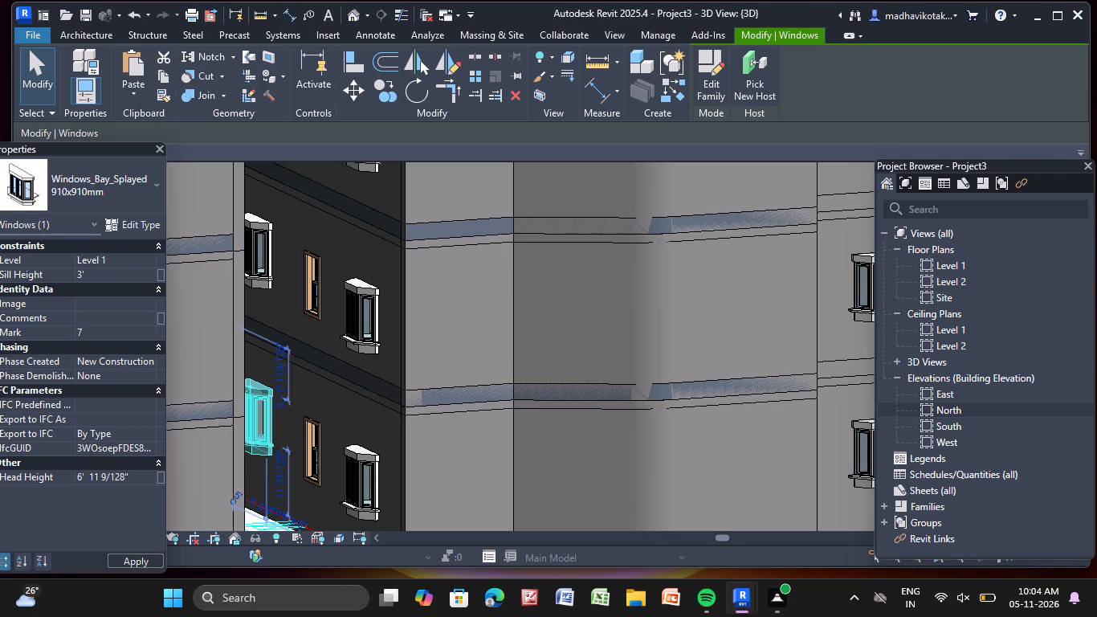
# Set the sill height of the Level 2 bay window farther from the corner on the dark side wall to 3' 0".
pyautogui.moveTo(341, 304); pyautogui.dragTo(375, 370, button='middle')
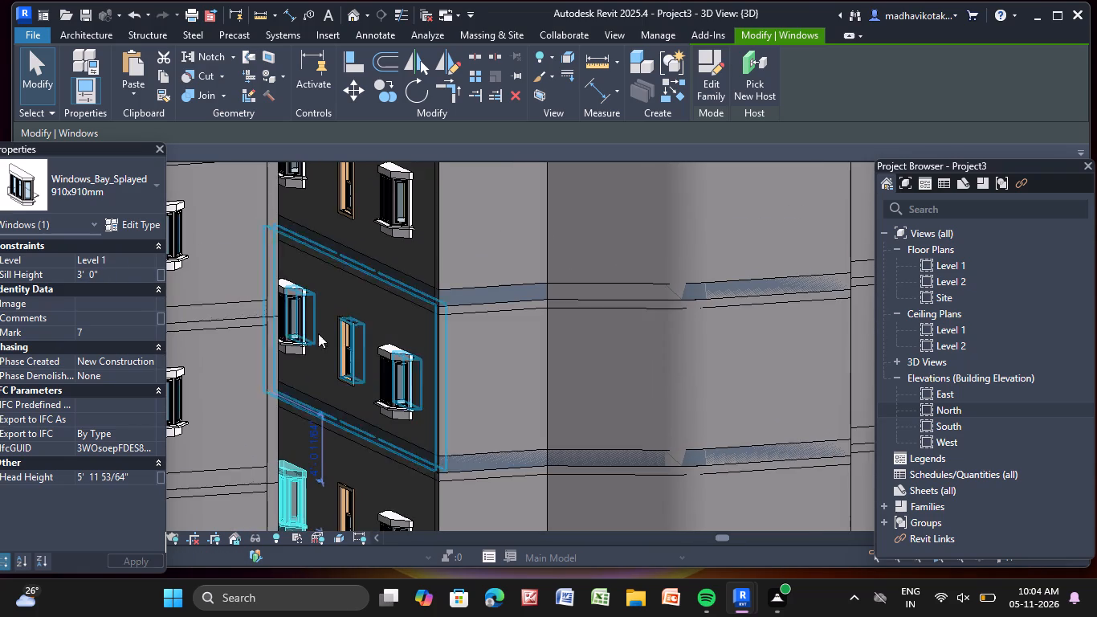
pyautogui.scroll(5, 297, 288)
pyautogui.click(273, 300)
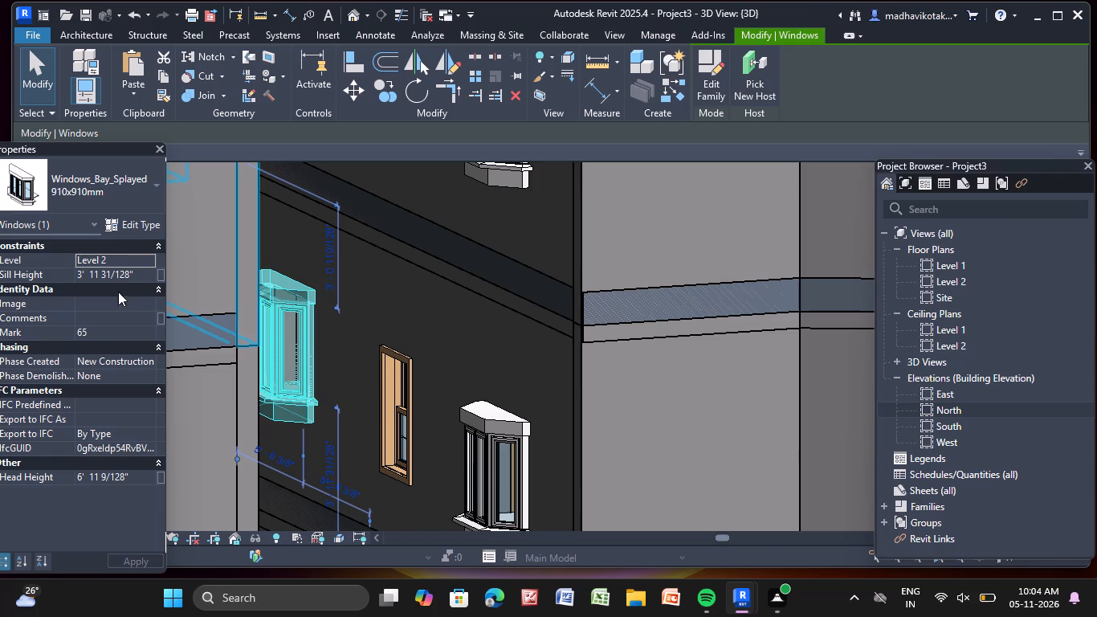
pyautogui.click(145, 277)
pyautogui.press('BackSpace')
pyautogui.press('BackSpace')
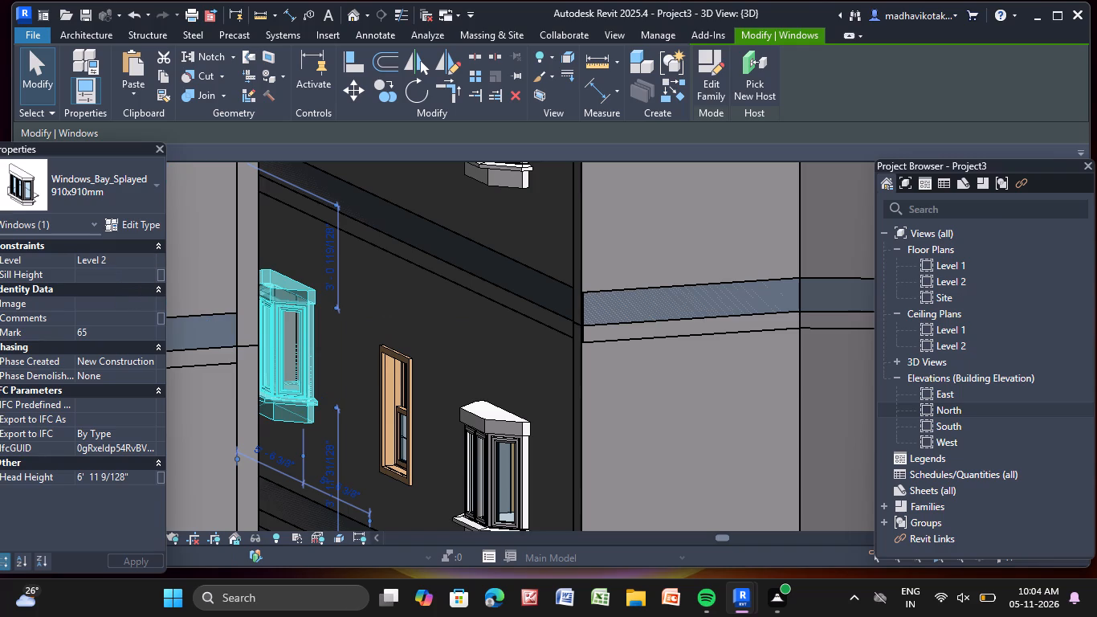
pyautogui.write("3'")
pyautogui.press('Return')
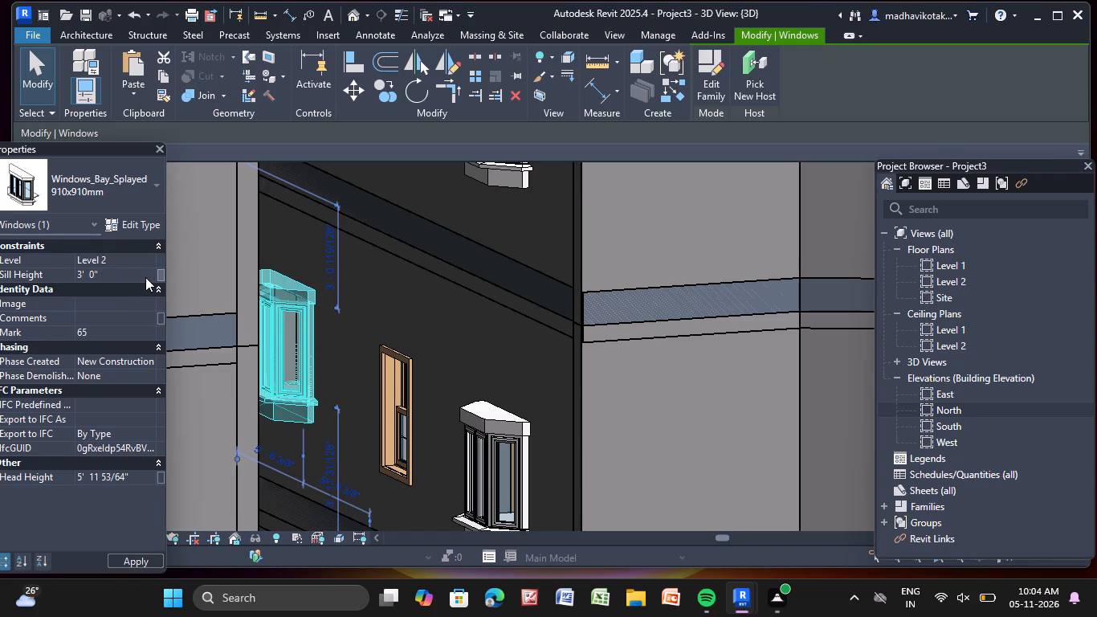
# Set the sill height of the Level 3 bay window nearest the corner on the dark side wall to 3' 0".
pyautogui.scroll(-2, 425, 243)
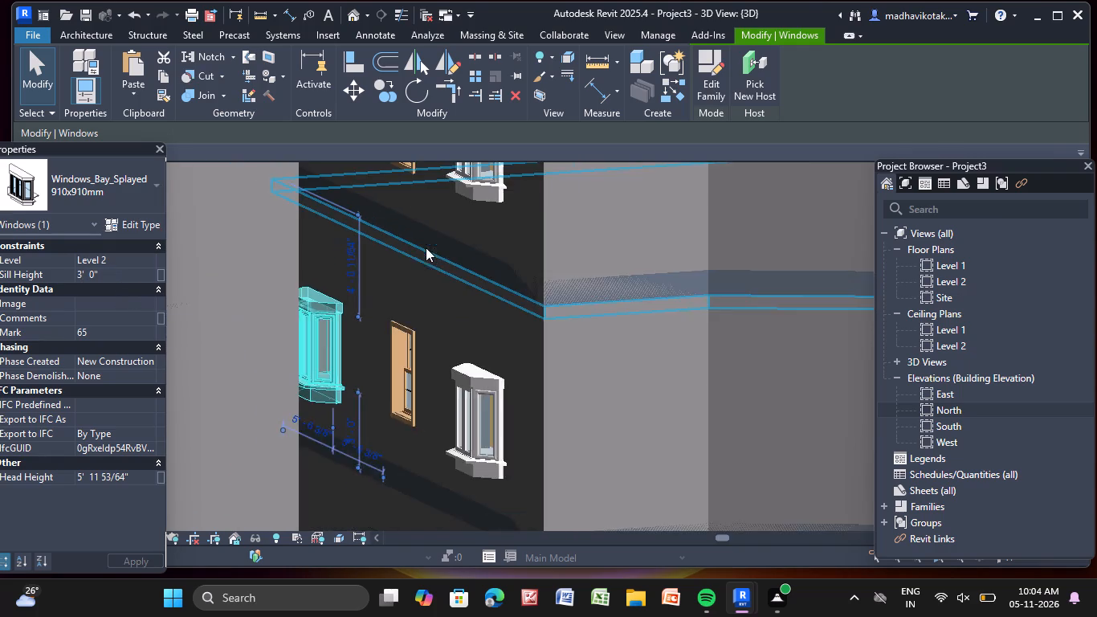
pyautogui.moveTo(426, 247); pyautogui.dragTo(467, 426, button='middle')
pyautogui.click(520, 287)
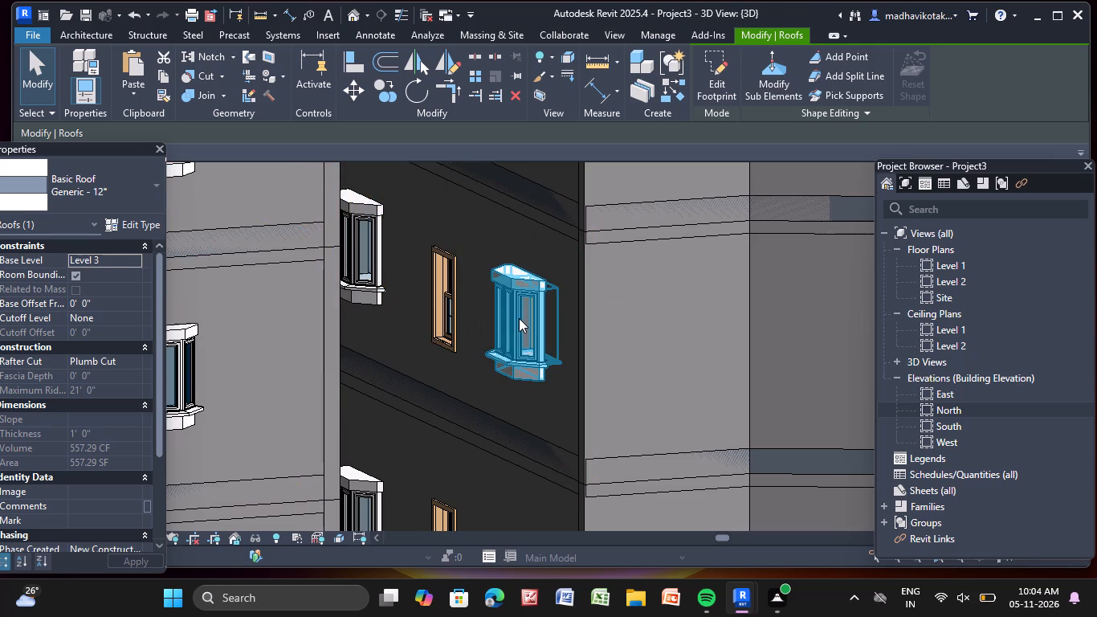
pyautogui.press('Escape')
pyautogui.click(519, 318)
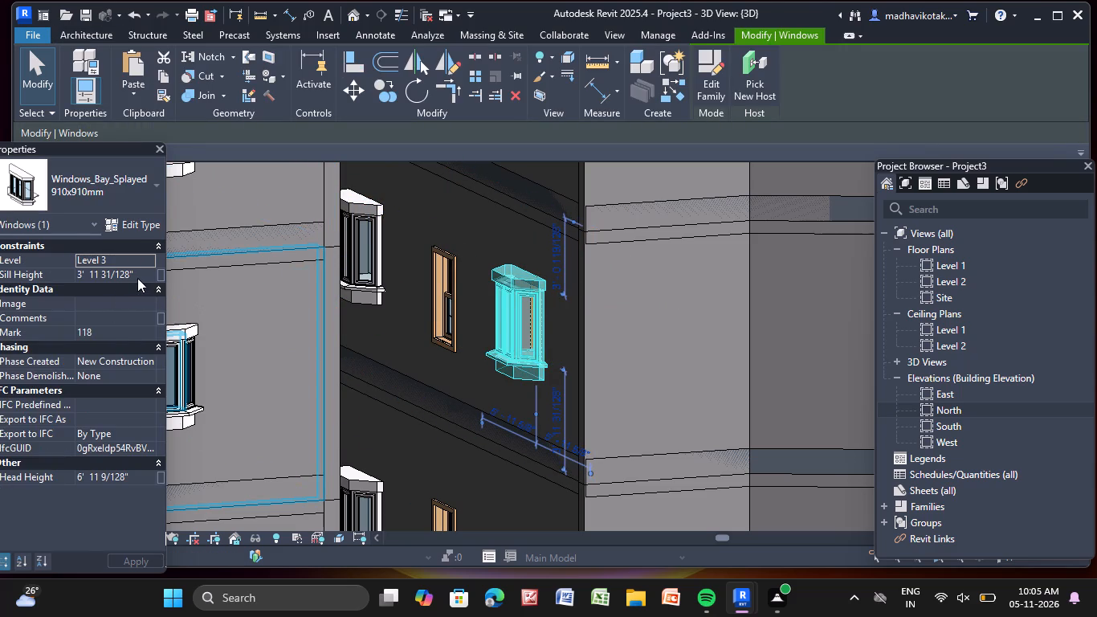
pyautogui.click(137, 278)
pyautogui.press('BackSpace')
pyautogui.press('BackSpace')
pyautogui.press('BackSpace')
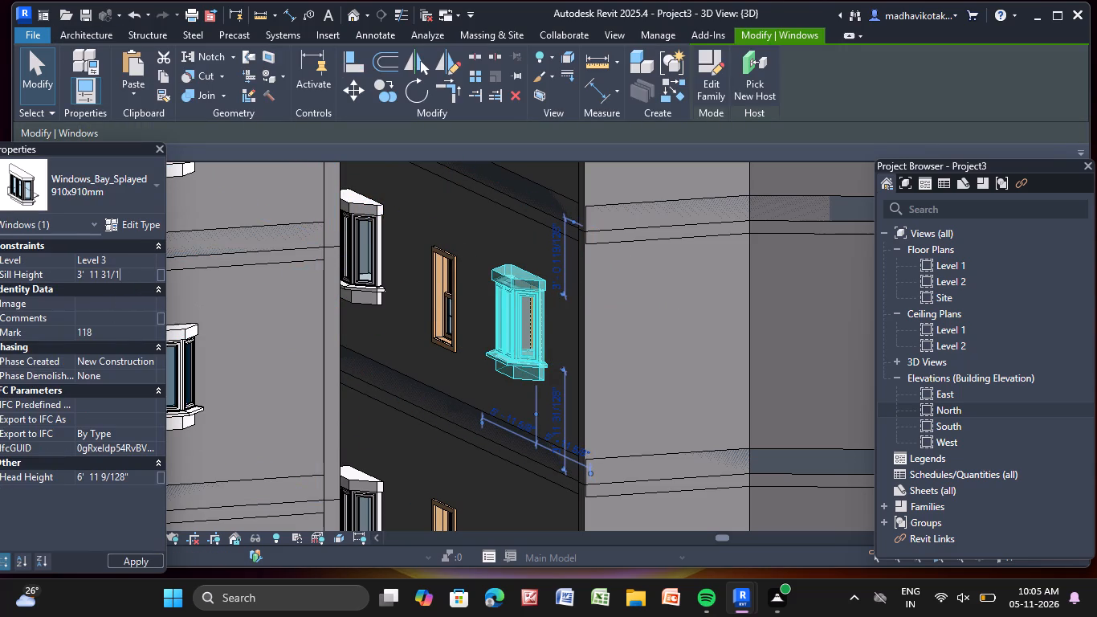
pyautogui.press('BackSpace')
pyautogui.press('BackSpace')
pyautogui.press('BackSpace')
pyautogui.press('BackSpace')
pyautogui.press('BackSpace')
pyautogui.press('BackSpace')
pyautogui.press('BackSpace')
pyautogui.press('Return')
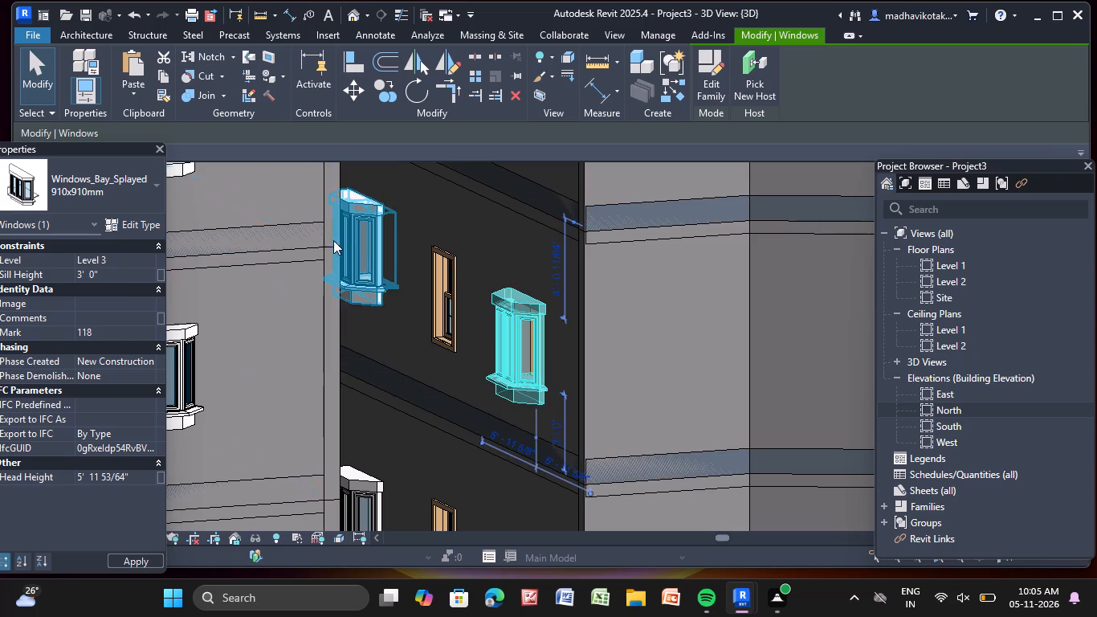
# Set the sill height of the Level 3 bay window farther from the corner on the dark side wall to 3' 0".
pyautogui.click(352, 228)
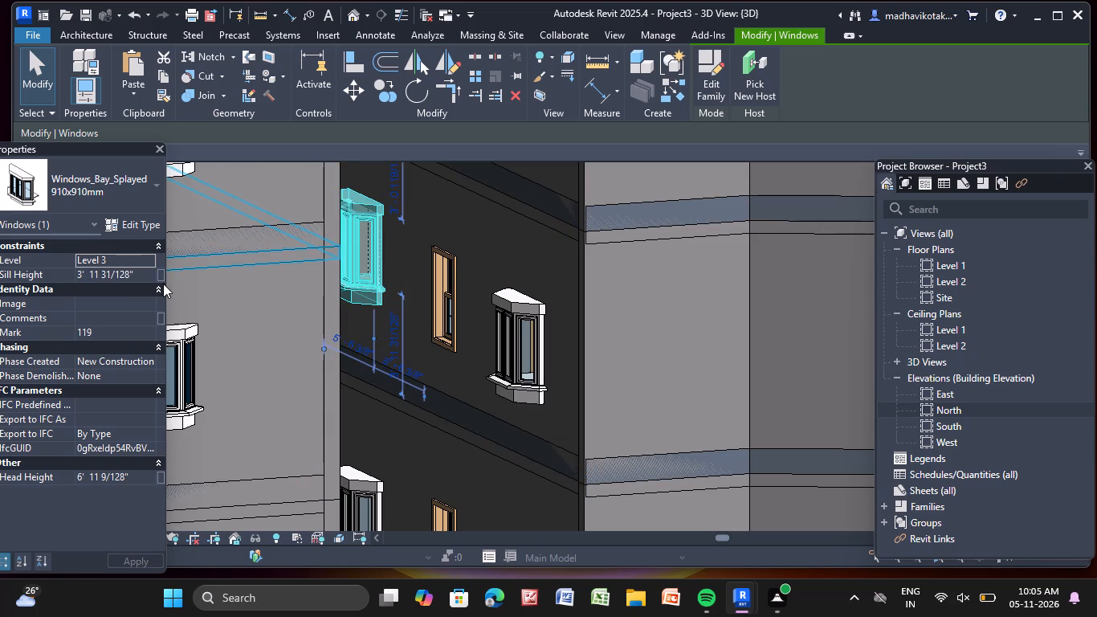
pyautogui.click(155, 279)
pyautogui.rightClick(148, 278)
pyautogui.press('BackSpace')
pyautogui.press('BackSpace')
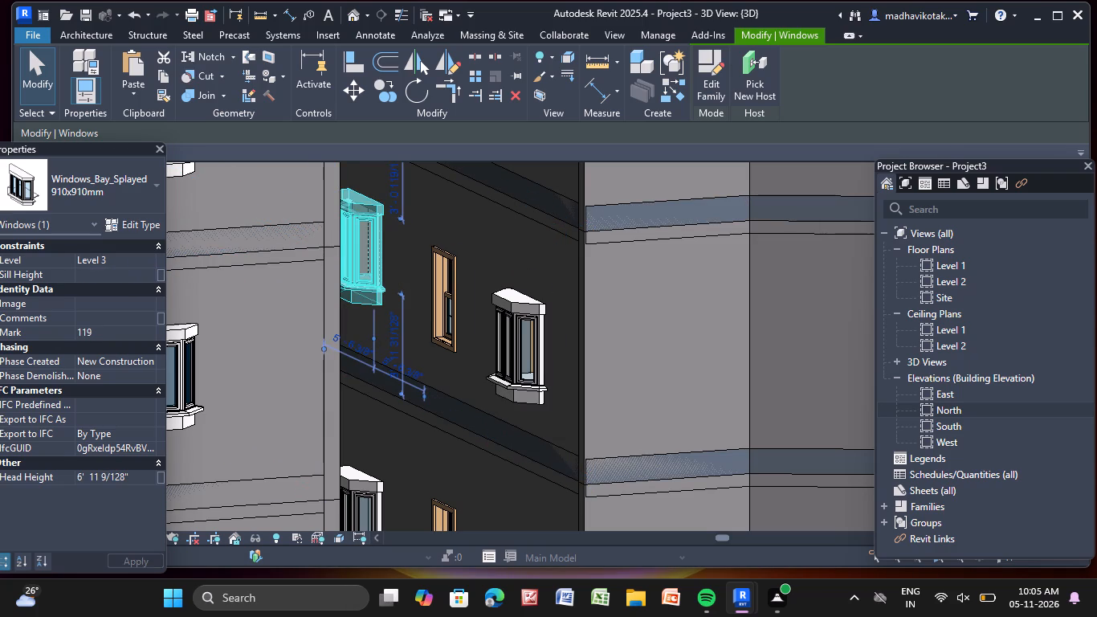
pyautogui.press('BackSpace')
pyautogui.write("3'")
pyautogui.press('Return')
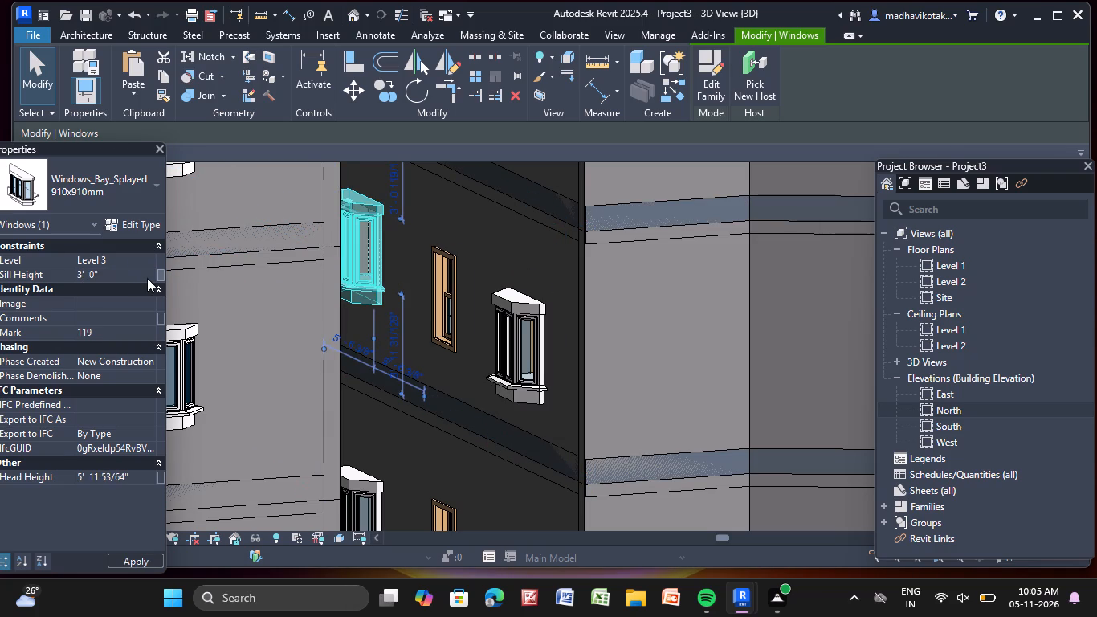
# Set the Level 4 bay window nearest the corner on the dark side wall to a 3' 0" sill height.
pyautogui.scroll(-8, 398, 292)
pyautogui.moveTo(407, 306); pyautogui.dragTo(407, 349, button='middle')
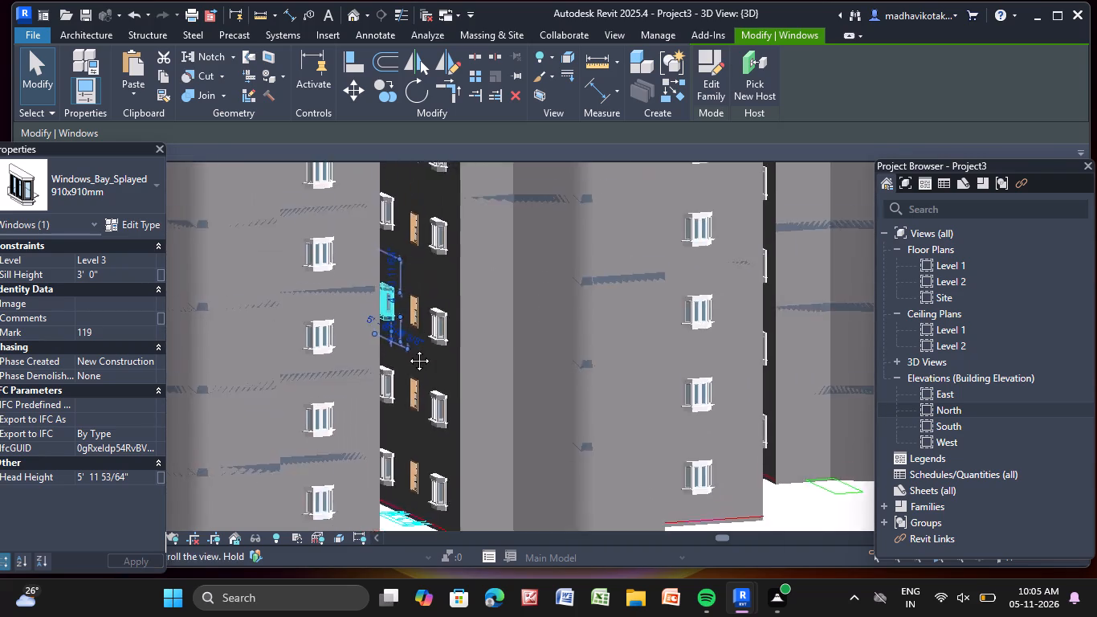
pyautogui.moveTo(407, 349); pyautogui.dragTo(422, 443, button='middle')
pyautogui.scroll(5, 451, 370)
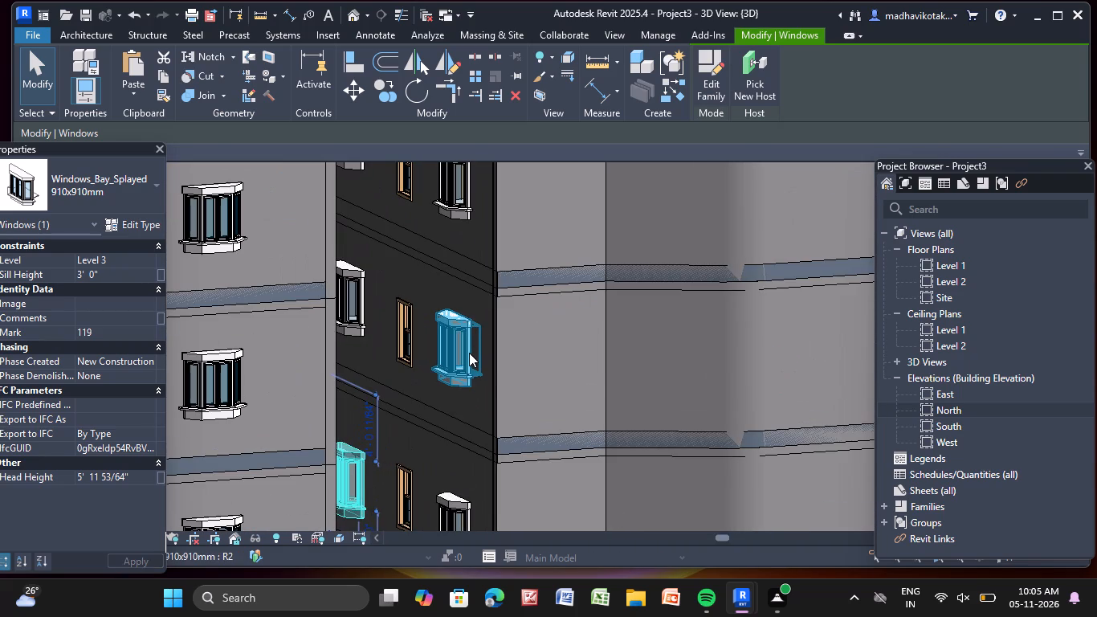
pyautogui.scroll(2, 463, 360)
pyautogui.click(461, 357)
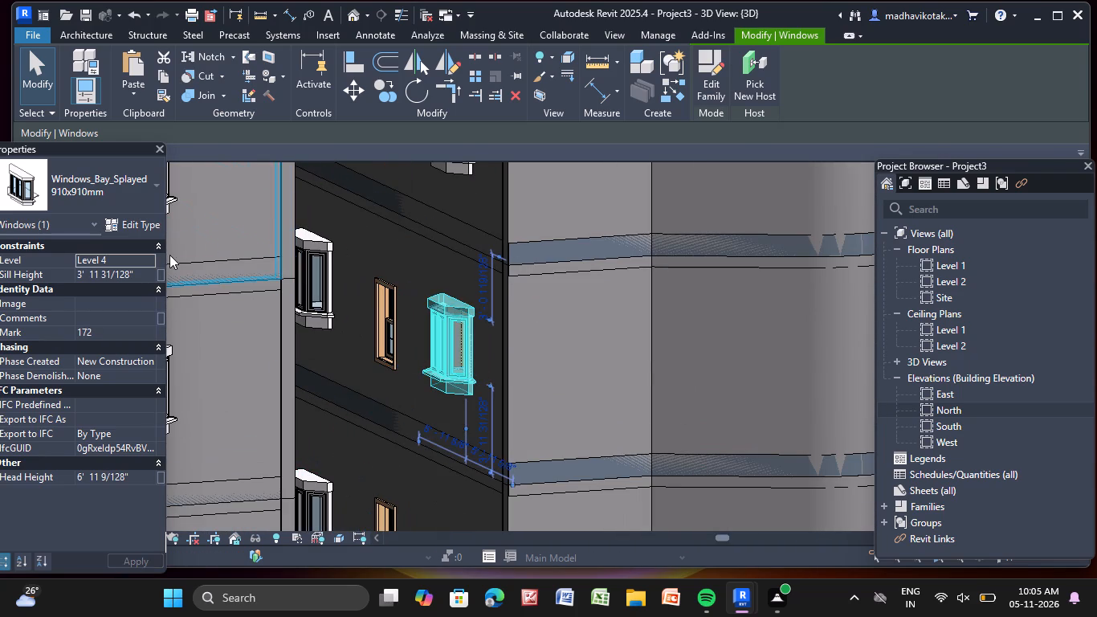
pyautogui.click(141, 272)
pyautogui.rightClick(141, 272)
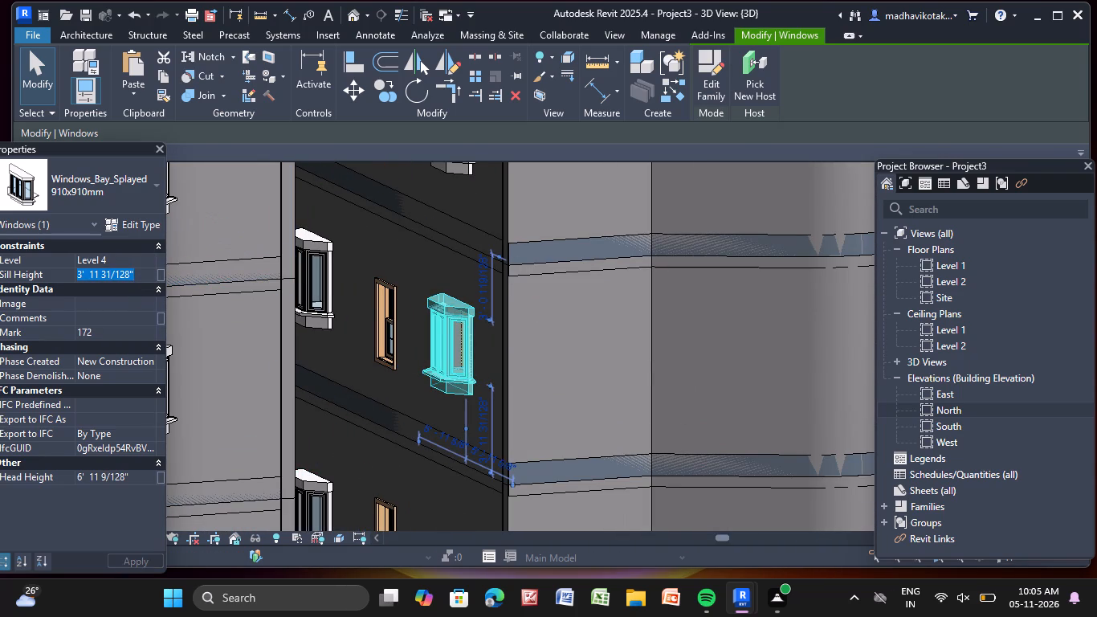
pyautogui.click(141, 272)
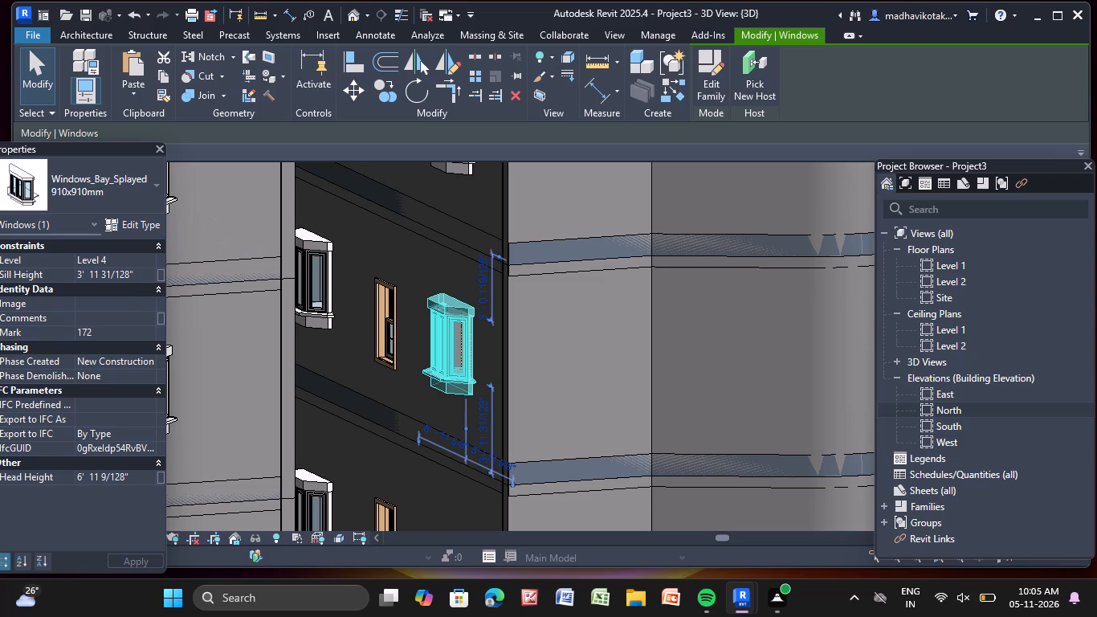
pyautogui.press('BackSpace')
pyautogui.press('BackSpace')
pyautogui.press('BackSpace')
pyautogui.press('BackSpace')
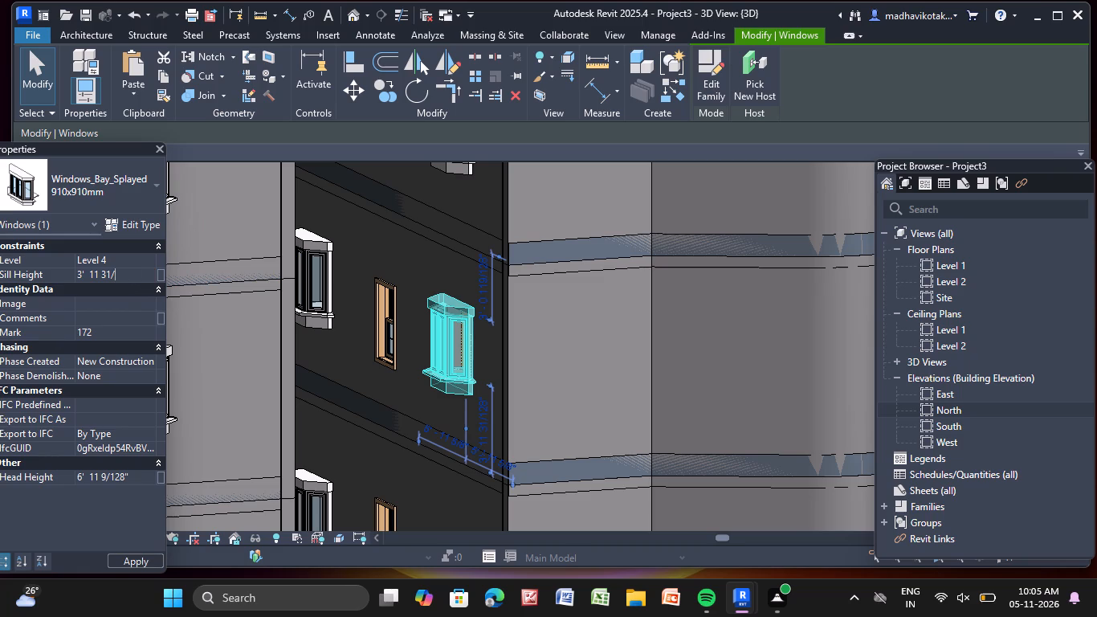
pyautogui.press('BackSpace')
pyautogui.press('BackSpace')
pyautogui.press('BackSpace')
pyautogui.press('BackSpace')
pyautogui.press('BackSpace')
pyautogui.press('BackSpace')
pyautogui.press('BackSpace')
pyautogui.press('Return')
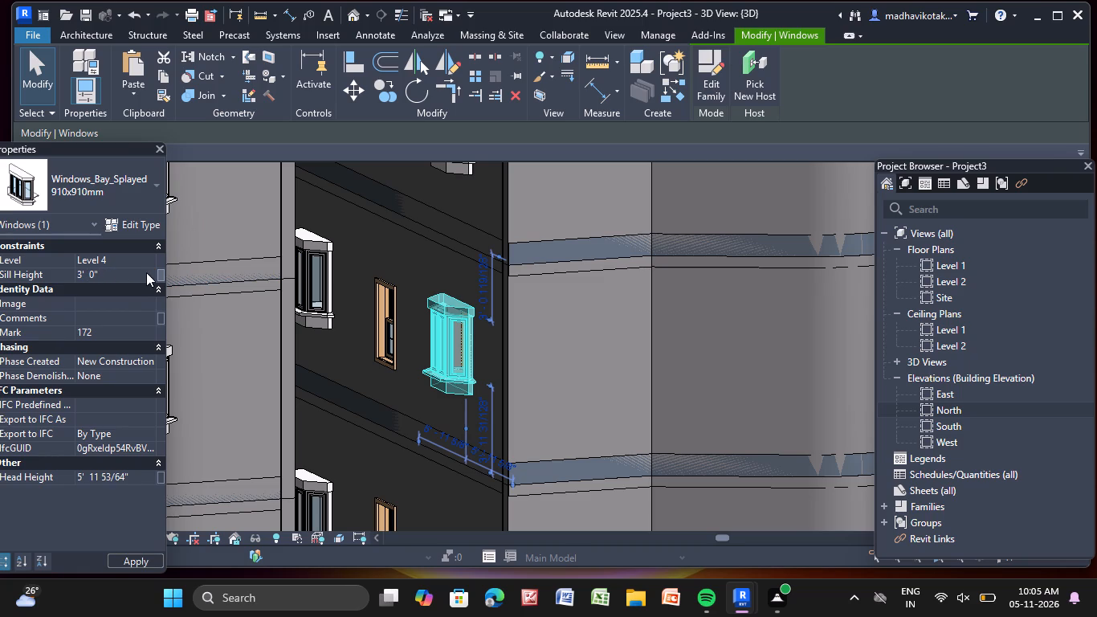
# Set the Level 4 bay window farther from the corner on the dark side wall to a 3' 0" sill height.
pyautogui.moveTo(330, 475); pyautogui.dragTo(339, 547, button='middle')
pyautogui.scroll(4, 384, 353)
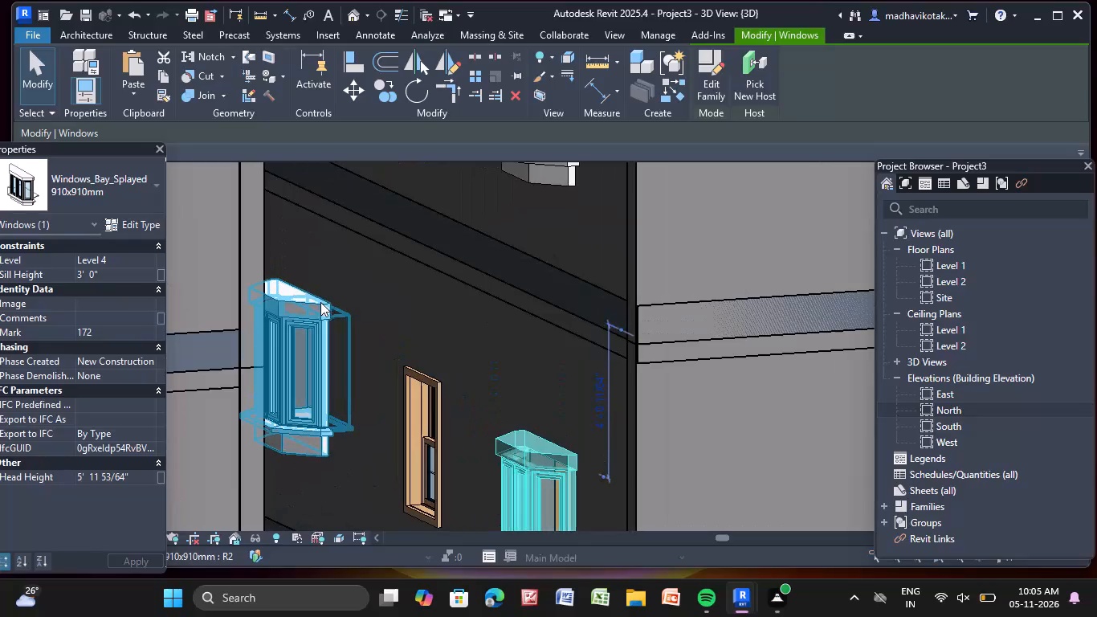
pyautogui.click(311, 312)
pyautogui.click(143, 273)
pyautogui.rightClick(144, 270)
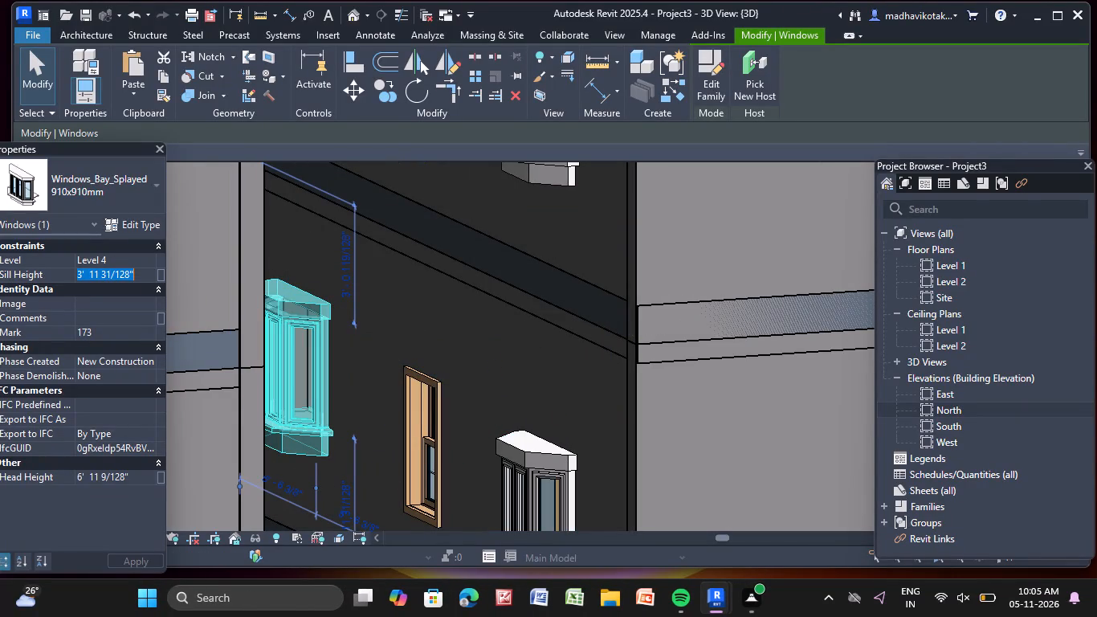
pyautogui.click(137, 280)
pyautogui.rightClick(137, 280)
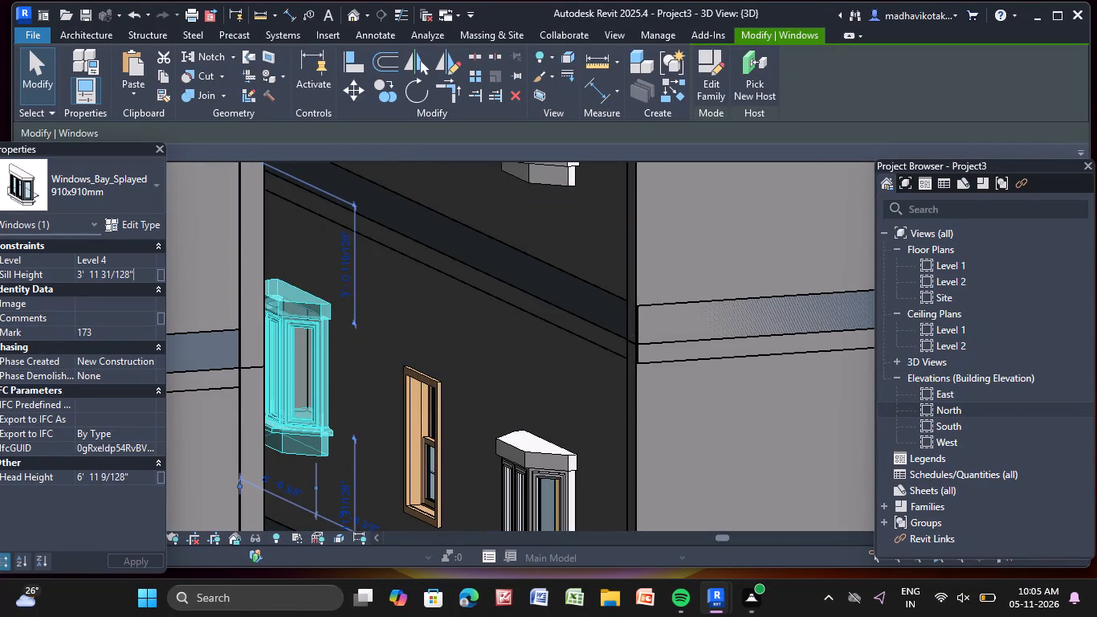
pyautogui.press('BackSpace')
pyautogui.press('BackSpace')
pyautogui.press('BackSpace')
pyautogui.press('BackSpace')
pyautogui.press('BackSpace')
pyautogui.press('BackSpace')
pyautogui.press('BackSpace')
pyautogui.press('BackSpace')
pyautogui.press('BackSpace')
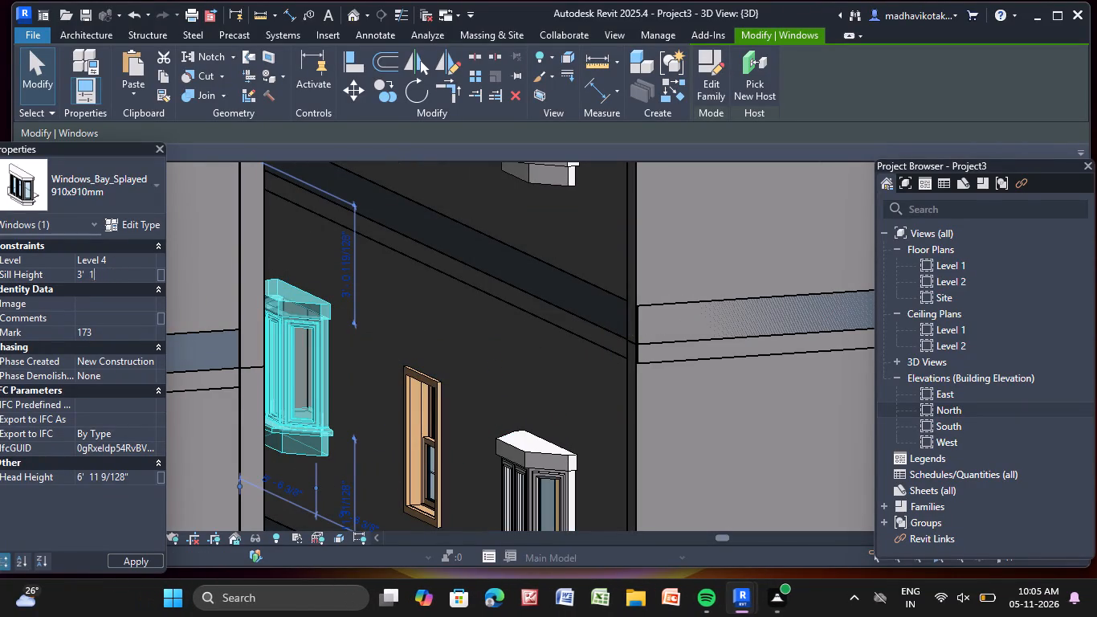
pyautogui.press('BackSpace')
pyautogui.press('Return')
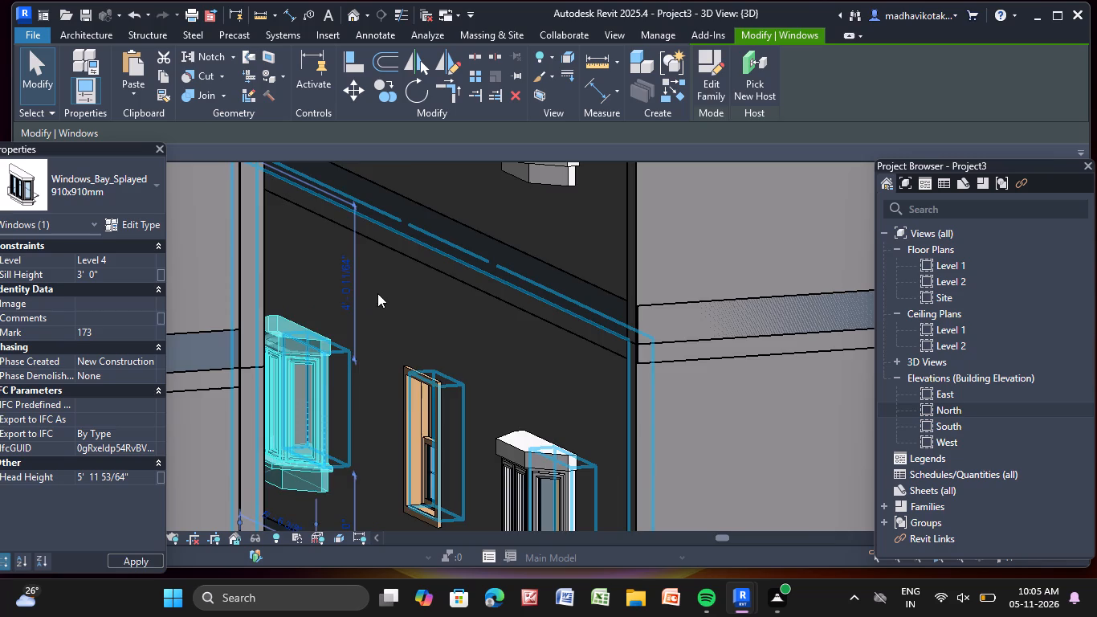
# On the dark side wall's top storey, set the Level 5 bay window nearest the corner to a 3' 0" sill height.
pyautogui.scroll(-5, 385, 316)
pyautogui.moveTo(392, 345); pyautogui.dragTo(407, 431, button='middle')
pyautogui.click(490, 289)
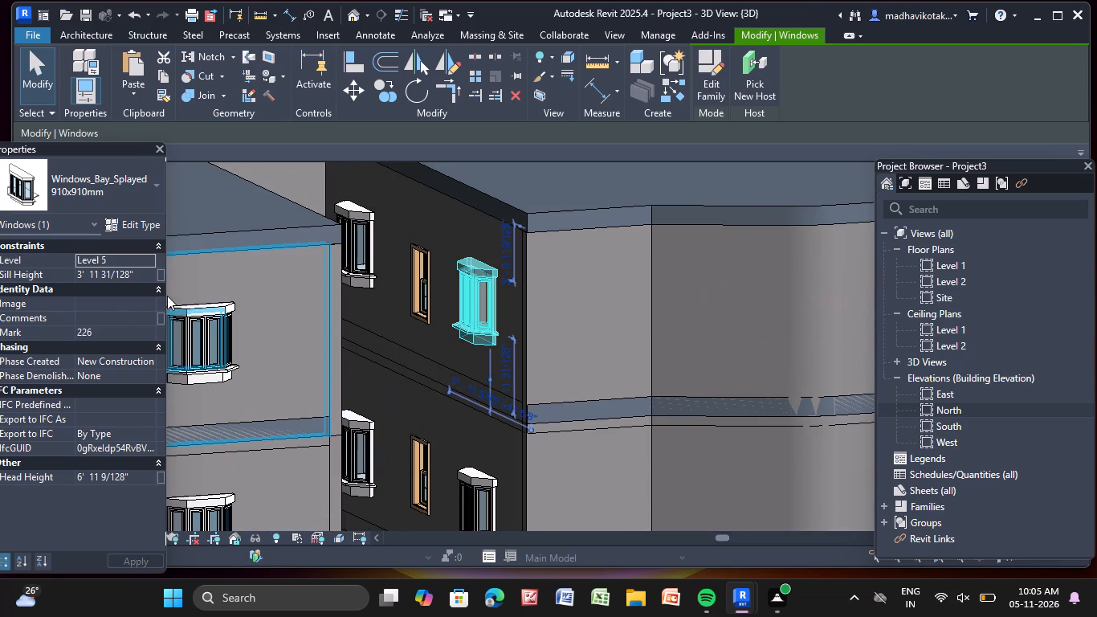
pyautogui.click(137, 272)
pyautogui.rightClick(138, 272)
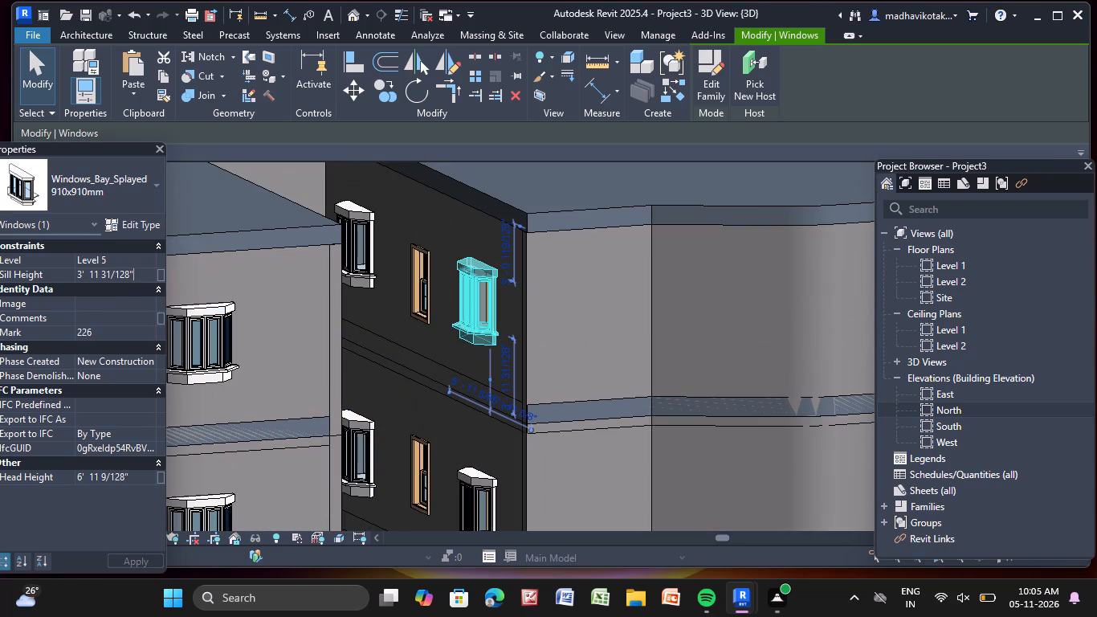
pyautogui.press('BackSpace')
pyautogui.press('BackSpace')
pyautogui.press('BackSpace')
pyautogui.press('BackSpace')
pyautogui.press('BackSpace')
pyautogui.press('BackSpace')
pyautogui.press('BackSpace')
pyautogui.press('BackSpace')
pyautogui.press('BackSpace')
pyautogui.press('BackSpace')
pyautogui.press('Return')
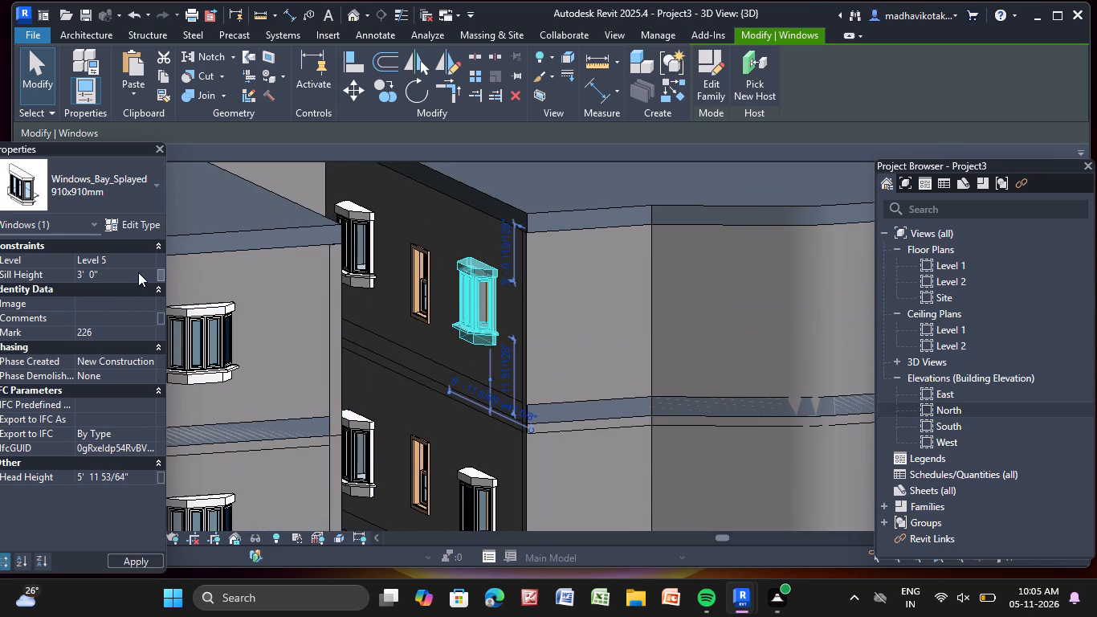
# Set the sill height of the Level 5 bay window farther from the corner on the dark side wall to 3' 0".
pyautogui.scroll(2, 368, 219)
pyautogui.click(360, 215)
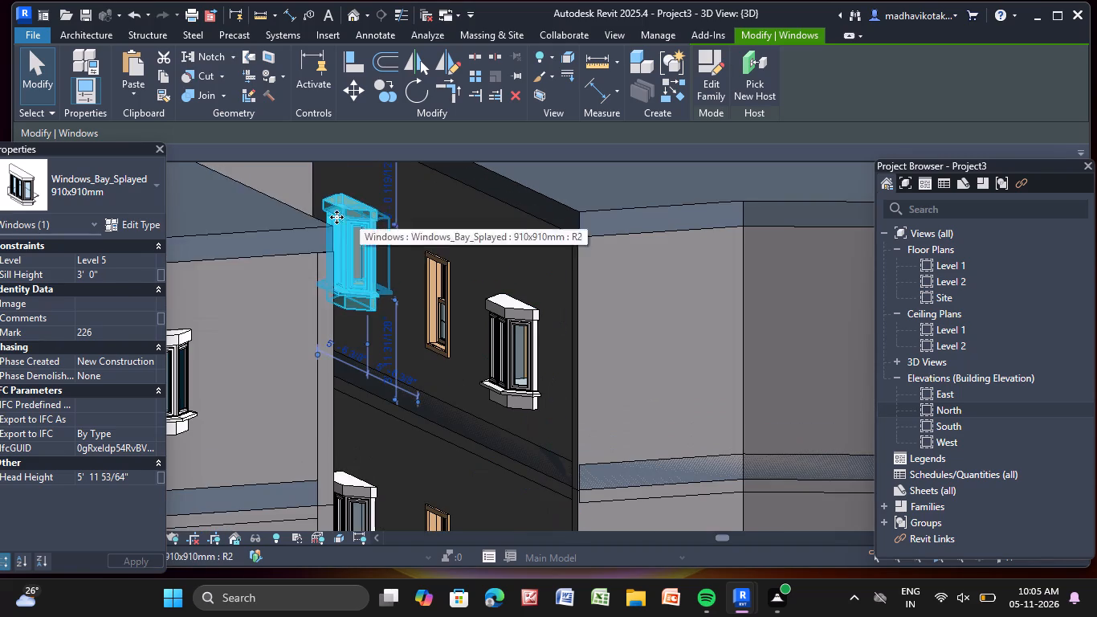
pyautogui.click(145, 268)
pyautogui.click(141, 273)
pyautogui.rightClick(141, 273)
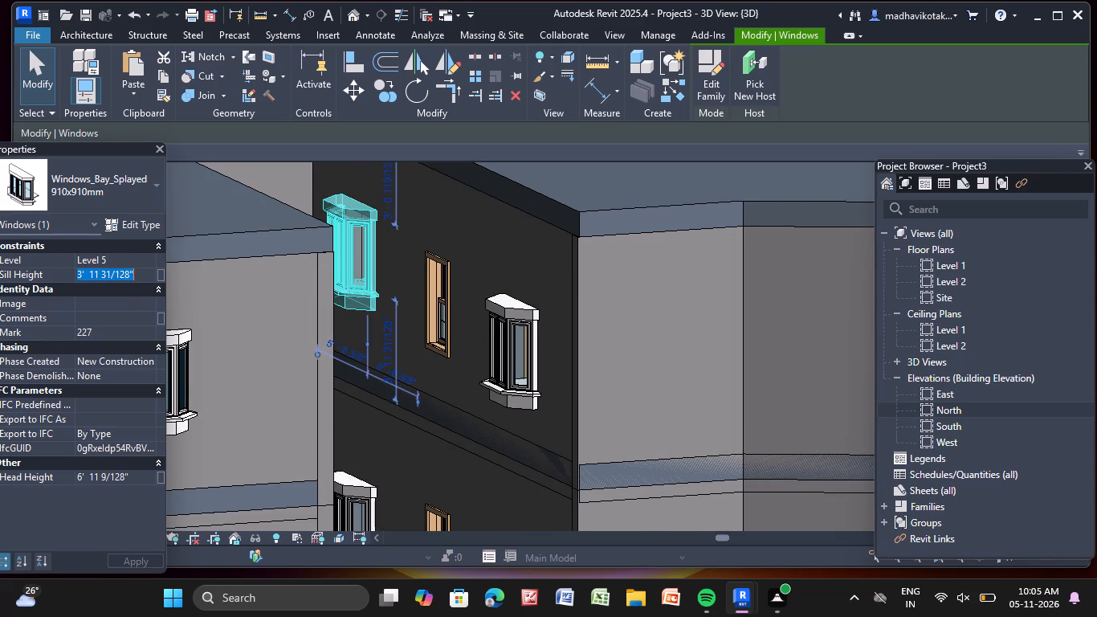
pyautogui.click(141, 273)
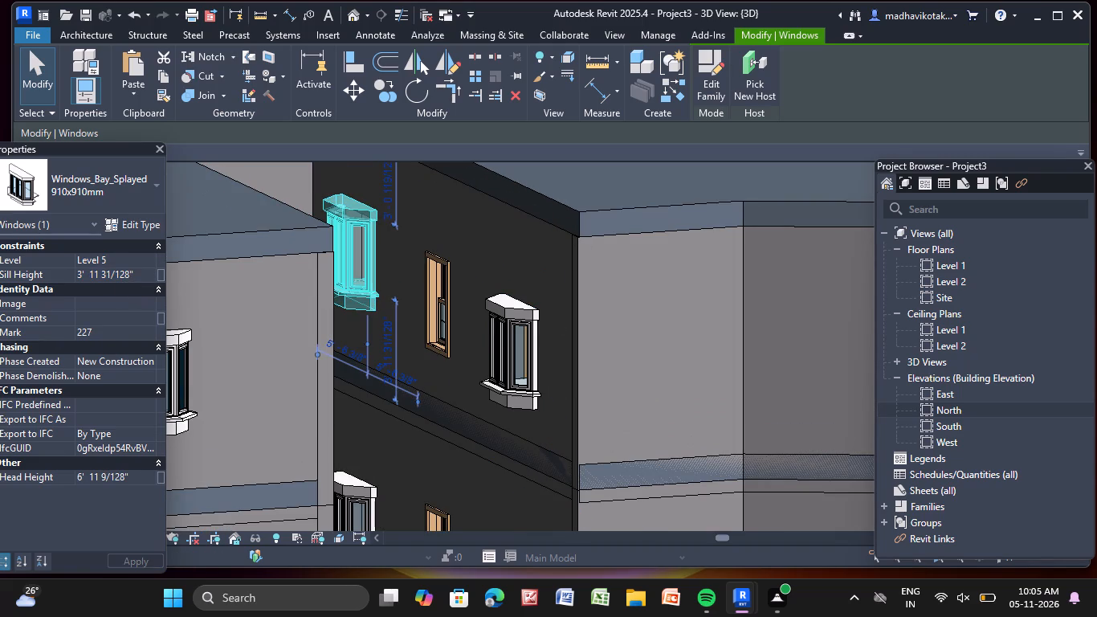
pyautogui.press('BackSpace')
pyautogui.press('BackSpace')
pyautogui.press('BackSpace')
pyautogui.press('BackSpace')
pyautogui.press('BackSpace')
pyautogui.press('BackSpace')
pyautogui.press('BackSpace')
pyautogui.press('BackSpace')
pyautogui.press('BackSpace')
pyautogui.press('BackSpace')
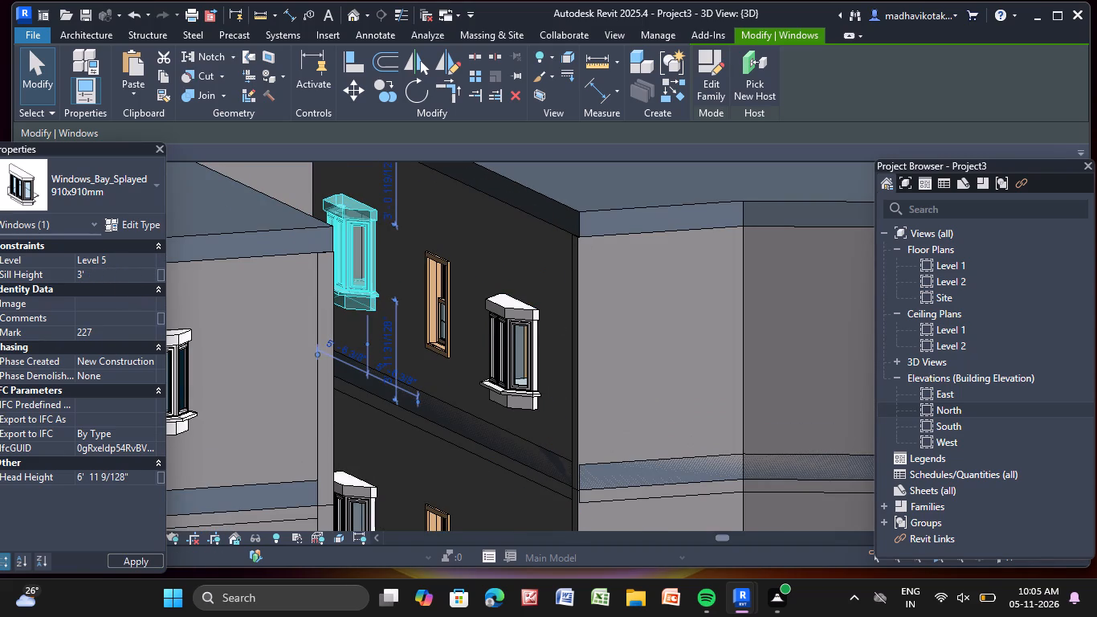
pyautogui.press('Return')
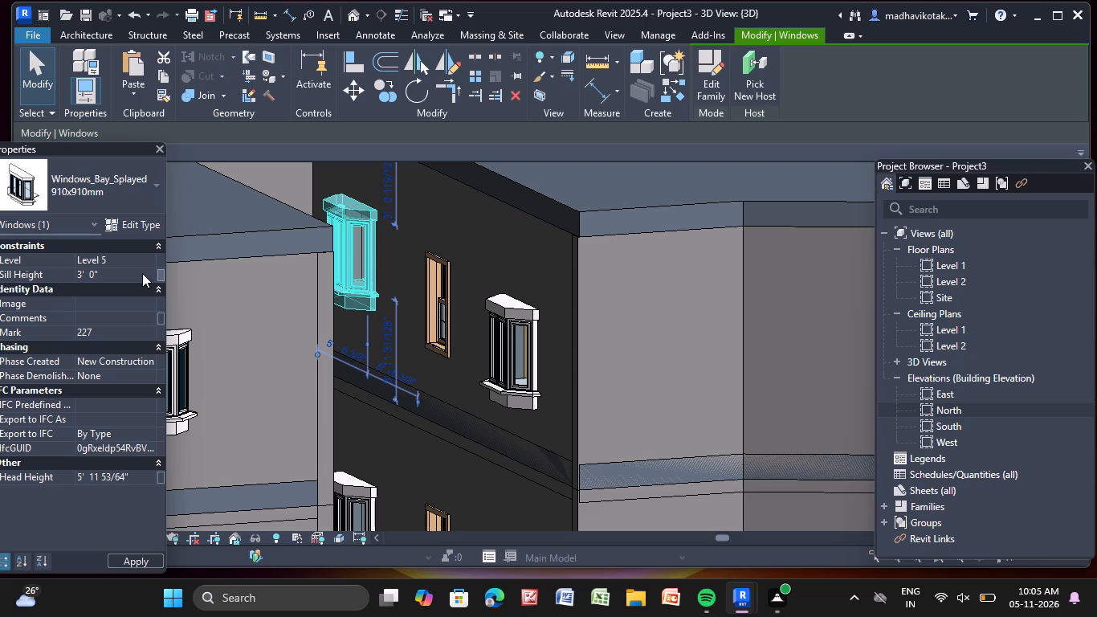
# Set the Level 1 bay window on the grey front wall's flat end section to a 3' 0" sill height.
pyautogui.scroll(-11, 377, 358)
pyautogui.moveTo(403, 387); pyautogui.dragTo(481, 140, button='middle')
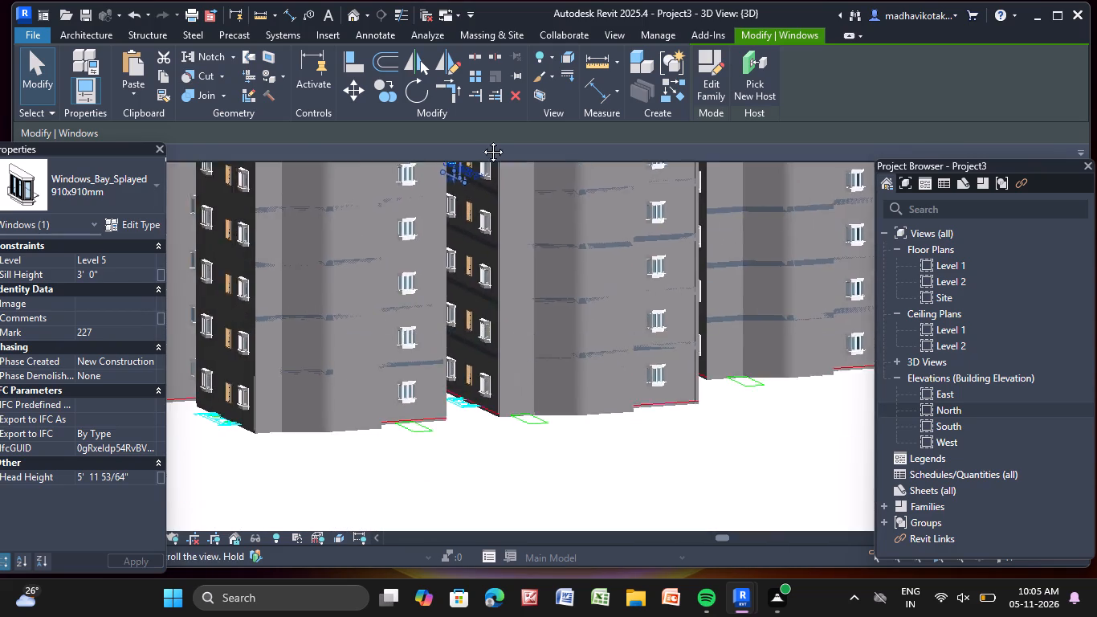
pyautogui.moveTo(481, 140); pyautogui.dragTo(482, 136, button='middle')
pyautogui.scroll(-3, 447, 281)
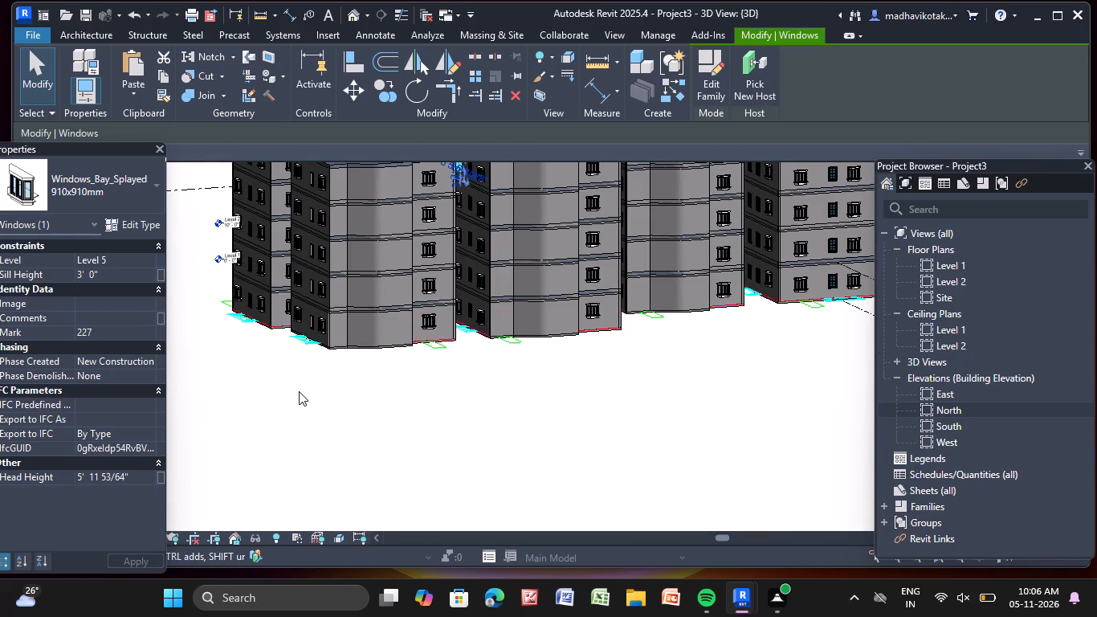
pyautogui.scroll(10, 560, 282)
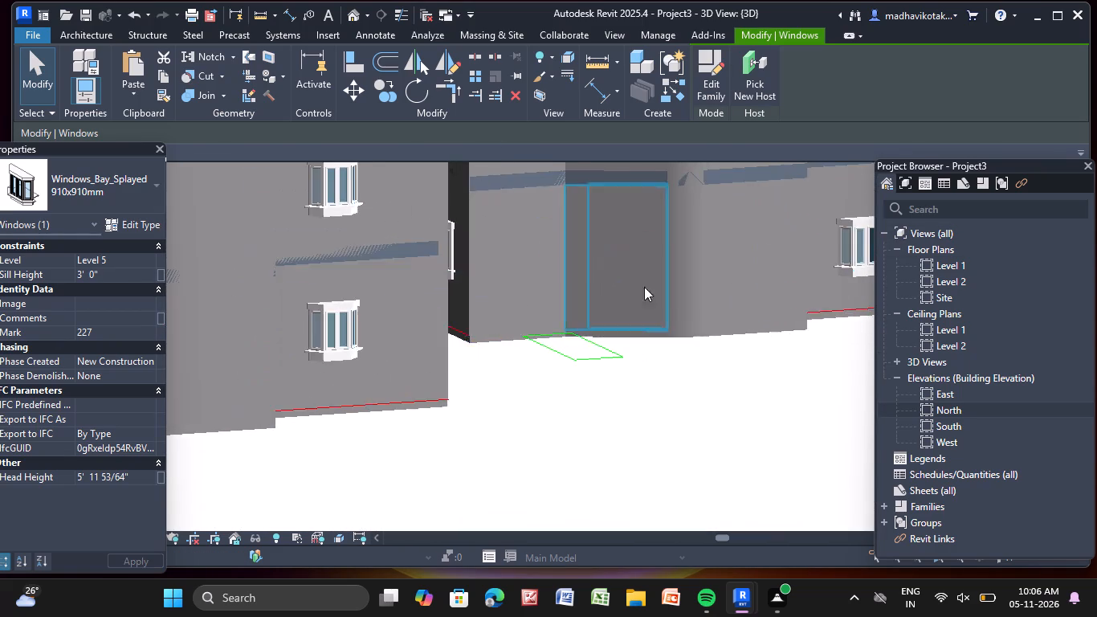
pyautogui.click(332, 317)
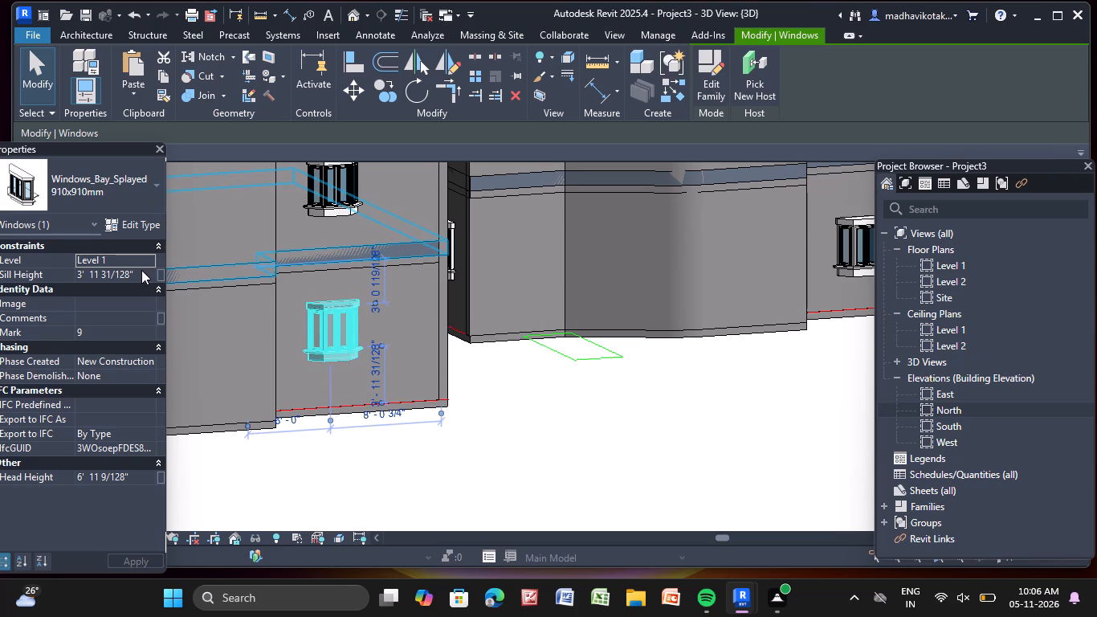
pyautogui.click(143, 276)
pyautogui.rightClick(145, 276)
pyautogui.press('BackSpace')
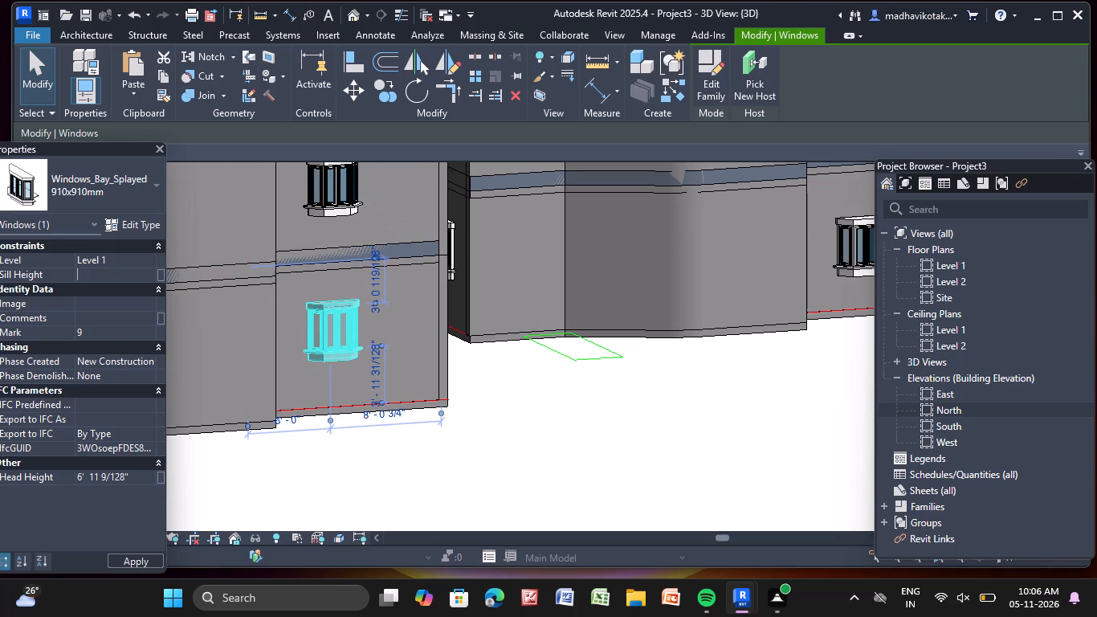
pyautogui.press('BackSpace')
pyautogui.write("3'")
pyautogui.press('Return')
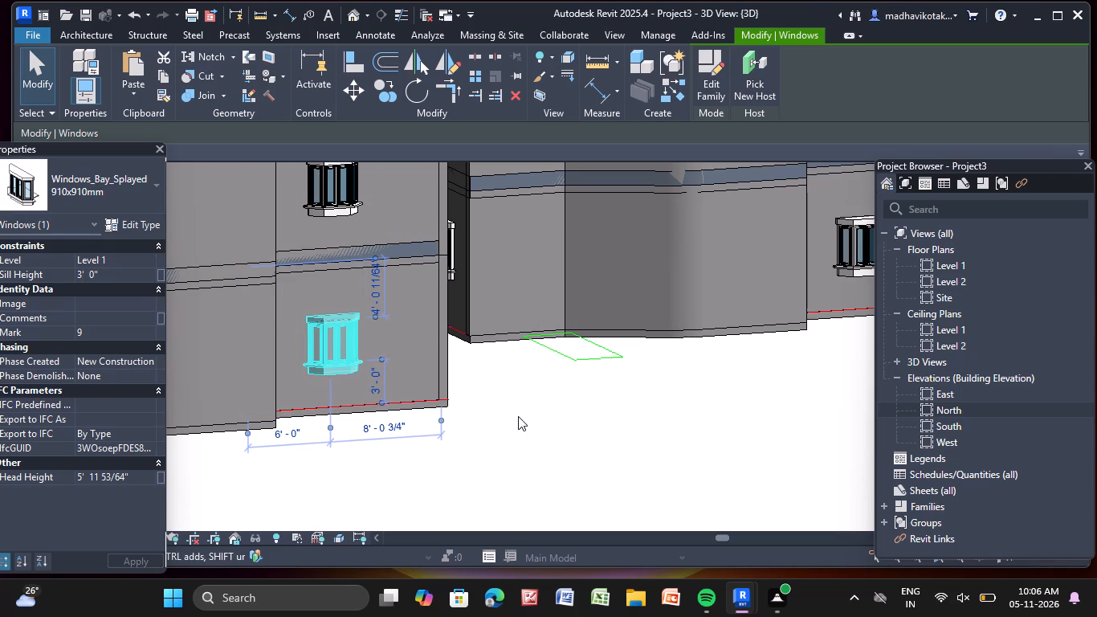
# Set the sill height of the Level 2 bay window in the same grey front wall column to 3' 0".
pyautogui.moveTo(536, 440); pyautogui.dragTo(546, 505, button='middle')
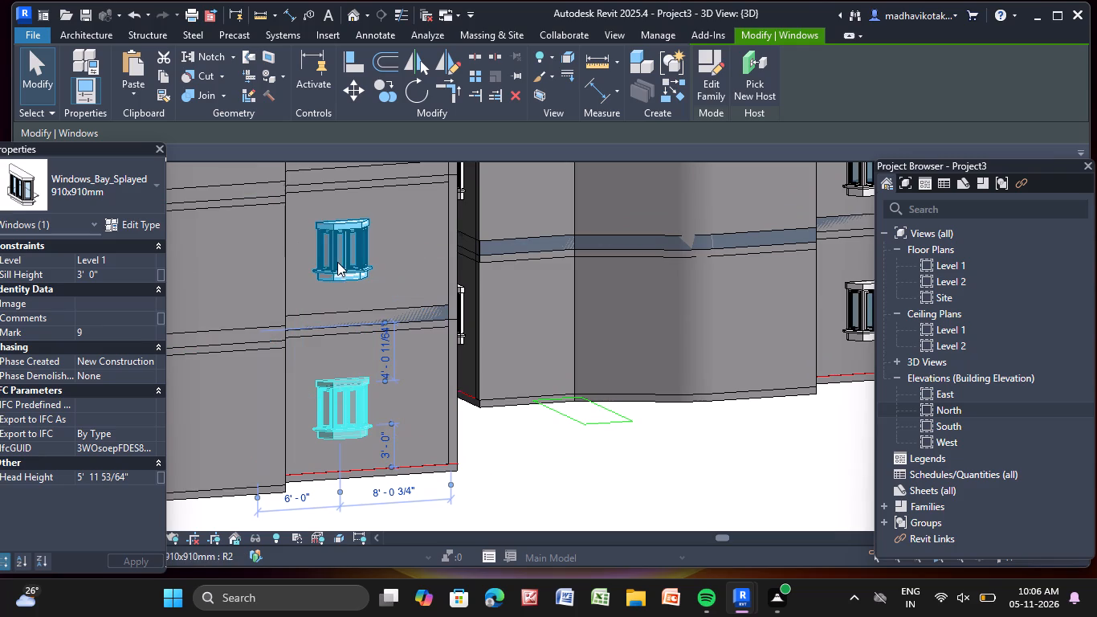
pyautogui.click(337, 262)
pyautogui.click(135, 272)
pyautogui.rightClick(137, 272)
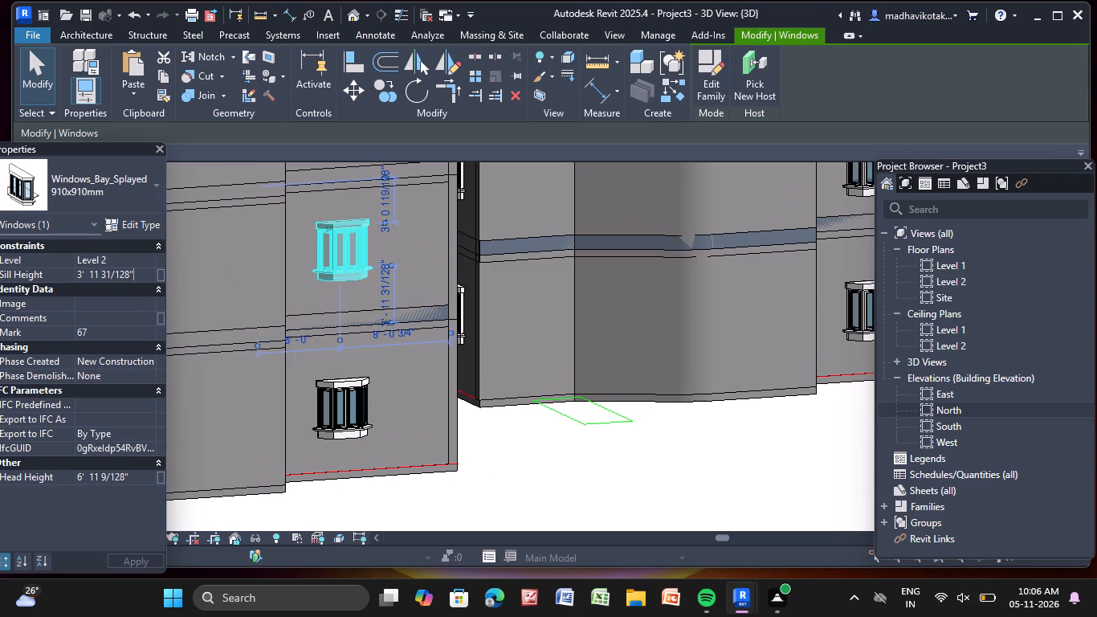
pyautogui.press('BackSpace')
pyautogui.press('BackSpace')
pyautogui.press('BackSpace')
pyautogui.press('BackSpace')
pyautogui.press('BackSpace')
pyautogui.press('BackSpace')
pyautogui.press('BackSpace')
pyautogui.press('BackSpace')
pyautogui.press('BackSpace')
pyautogui.press('BackSpace')
pyautogui.press('Return')
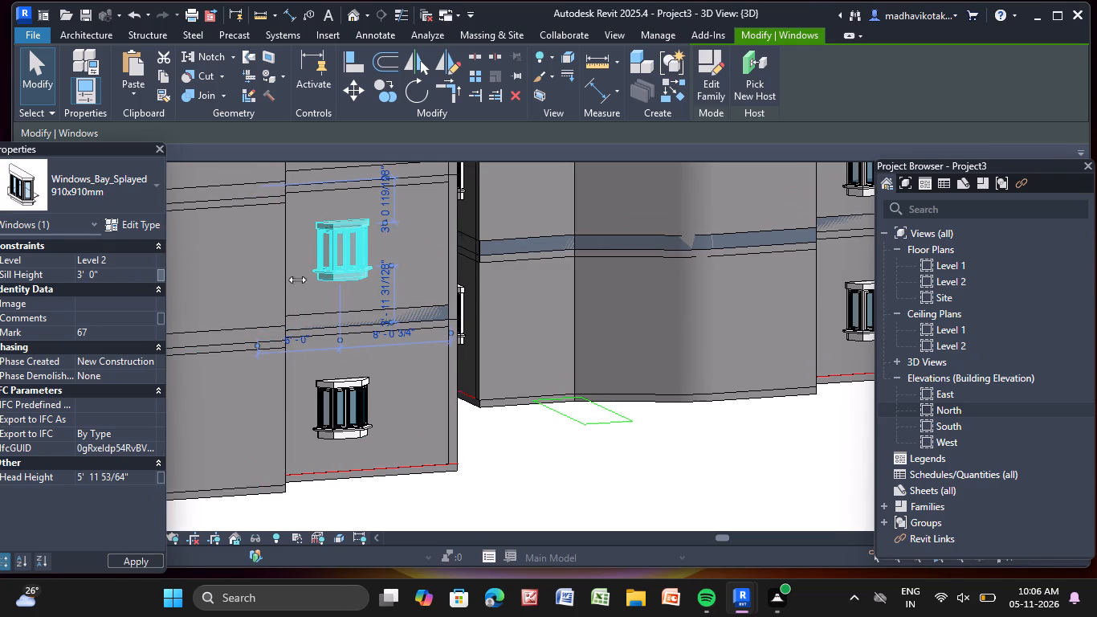
# Set the Level 3 bay window in the same grey front wall column to a 3' 0" sill height.
pyautogui.moveTo(358, 316); pyautogui.dragTo(377, 527, button='middle')
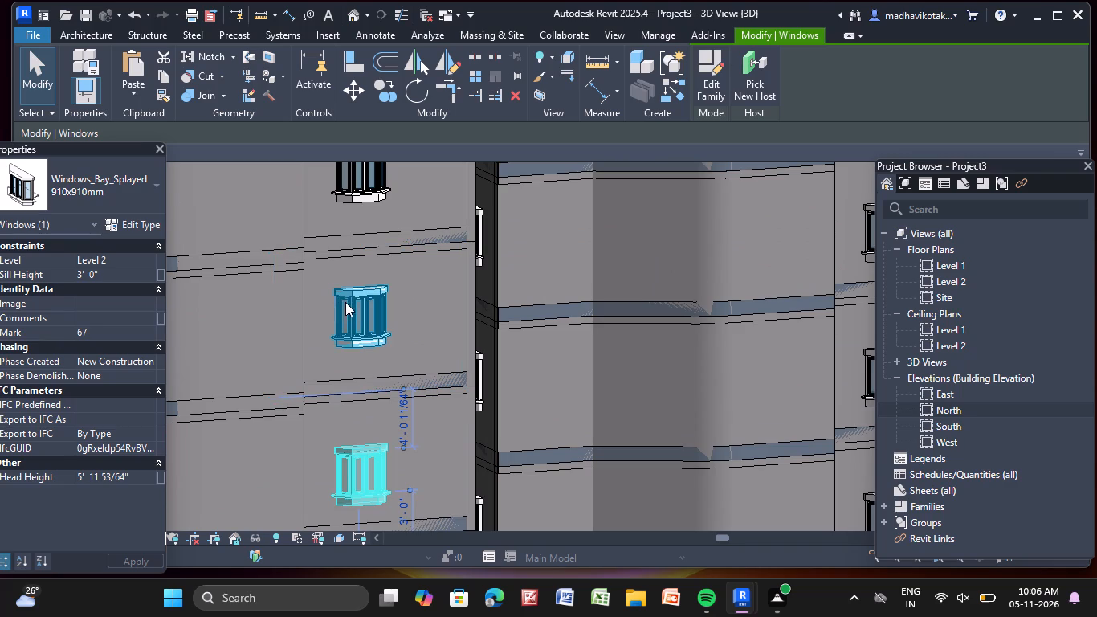
pyautogui.click(345, 302)
pyautogui.click(134, 273)
pyautogui.rightClick(134, 273)
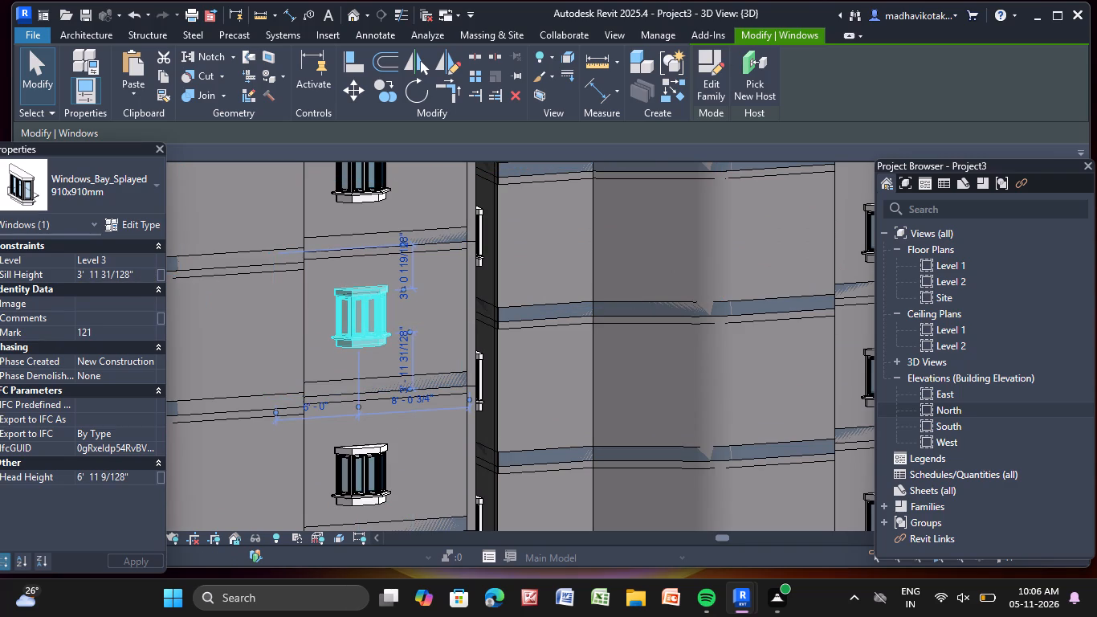
pyautogui.press('BackSpace')
pyautogui.press('BackSpace')
pyautogui.press('BackSpace')
pyautogui.press('BackSpace')
pyautogui.press('BackSpace')
pyautogui.press('BackSpace')
pyautogui.press('BackSpace')
pyautogui.press('BackSpace')
pyautogui.press('BackSpace')
pyautogui.press('BackSpace')
pyautogui.press('Return')
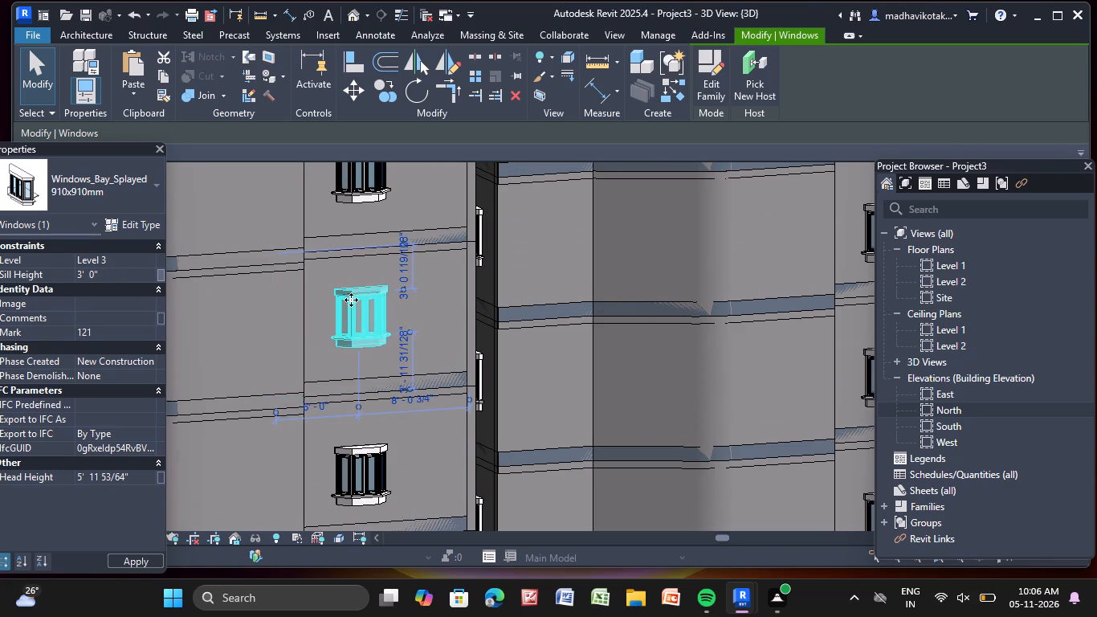
# Set the Level 4 bay window in the same grey front wall column to a 3' 0" sill height.
pyautogui.moveTo(363, 312); pyautogui.dragTo(389, 509, button='middle')
pyautogui.click(381, 366)
pyautogui.rightClick(381, 366)
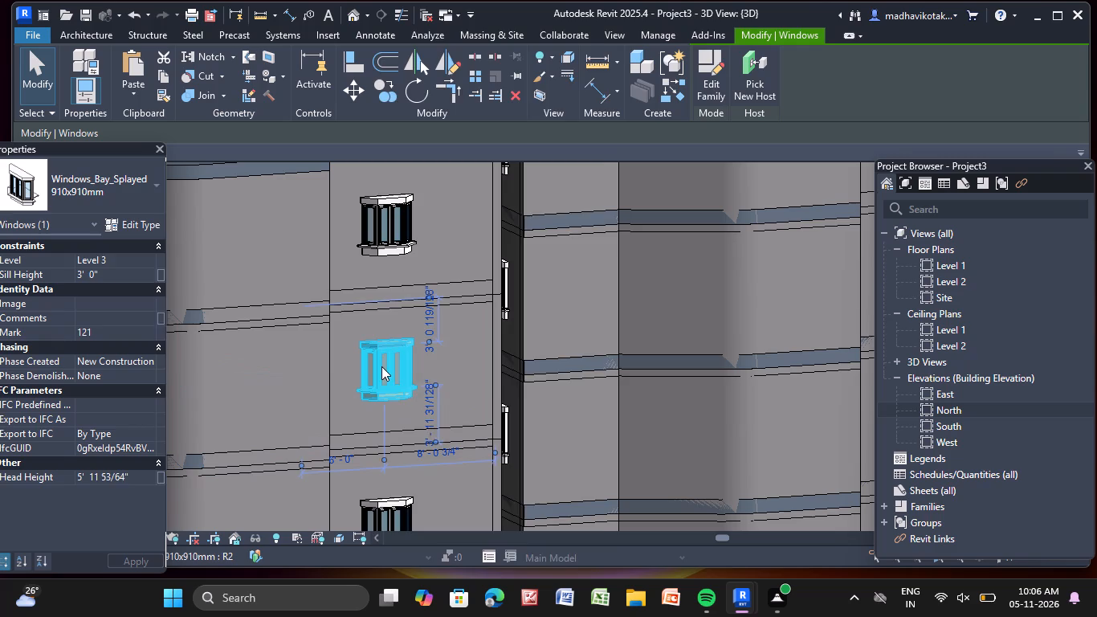
pyautogui.click(663, 292)
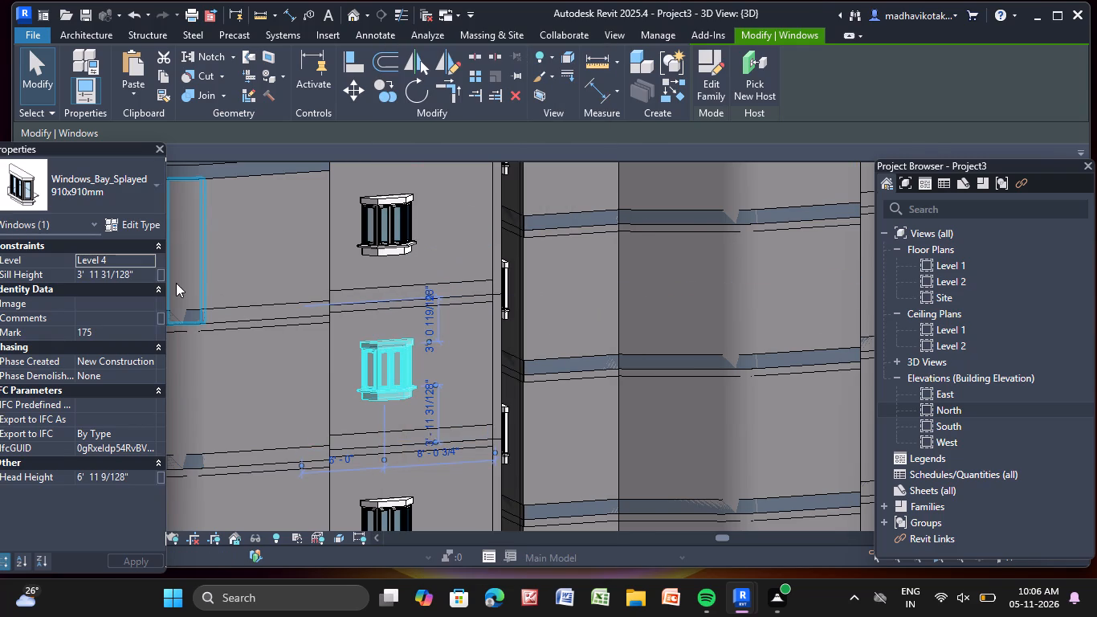
pyautogui.click(144, 273)
pyautogui.press('BackSpace')
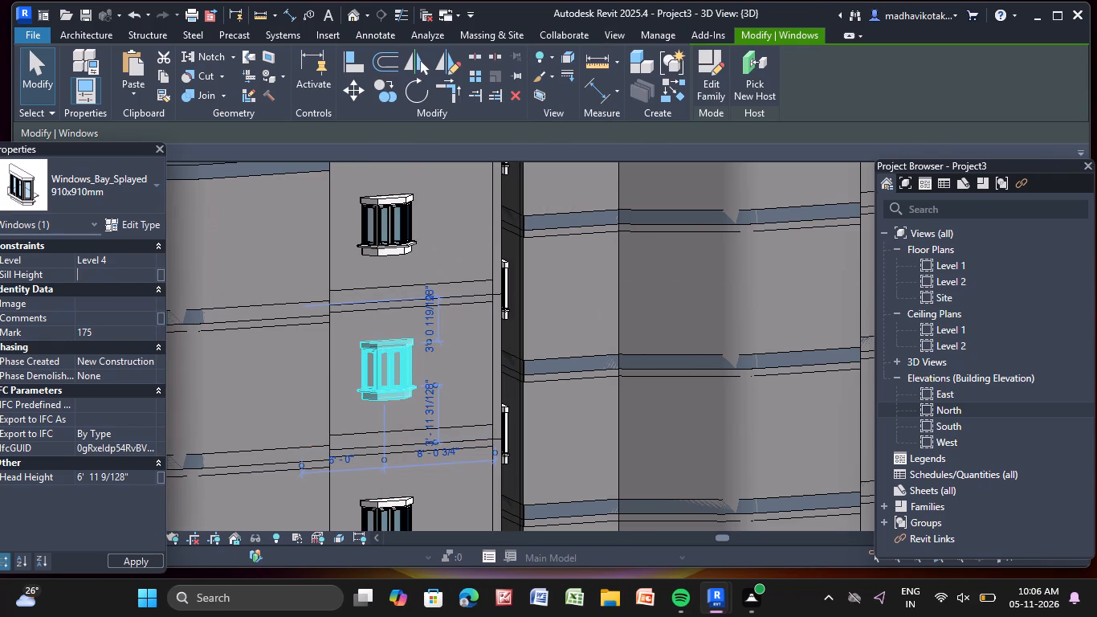
pyautogui.write("3'")
pyautogui.press('Return')
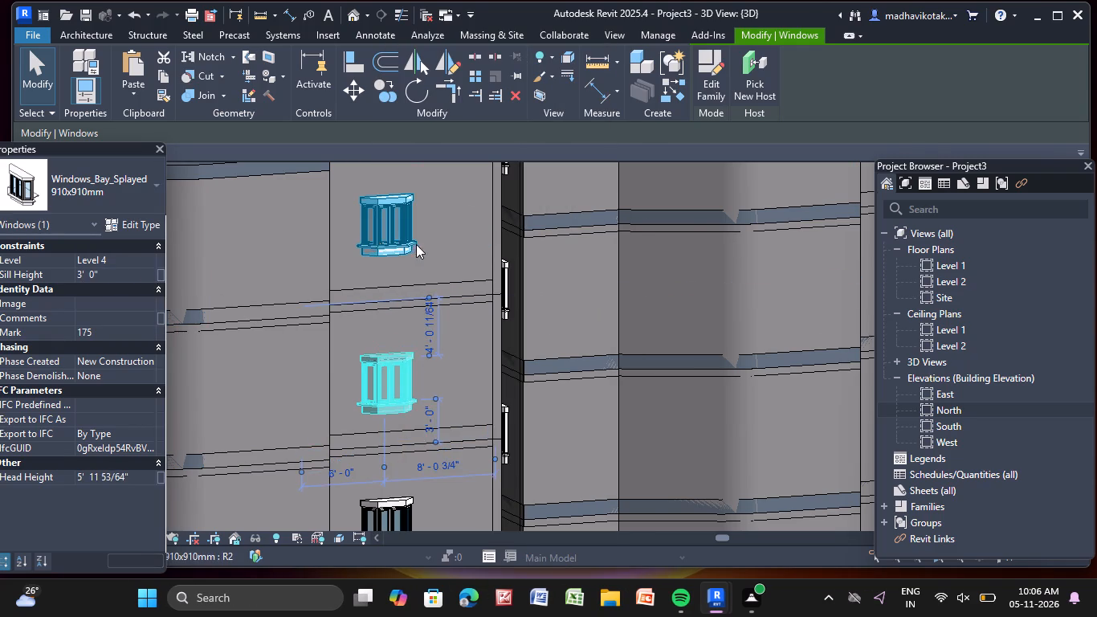
# Set the sill height of the Level 5 bay window at the top of this grey front wall column to 3' 0".
pyautogui.moveTo(415, 244); pyautogui.dragTo(402, 402, button='middle')
pyautogui.click(377, 388)
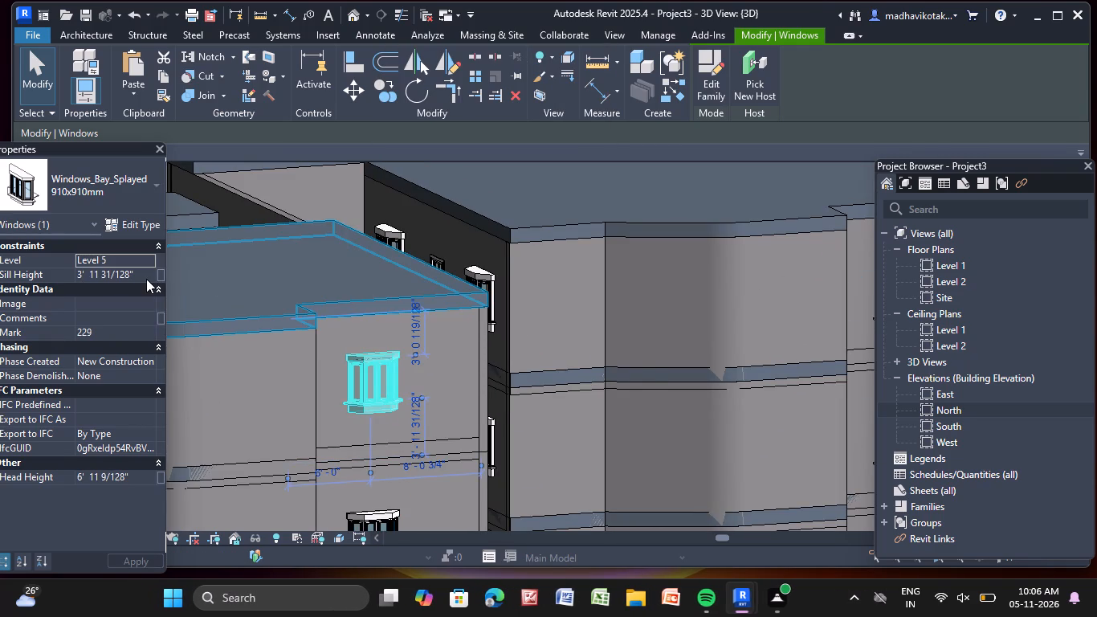
pyautogui.click(145, 279)
pyautogui.press('BackSpace')
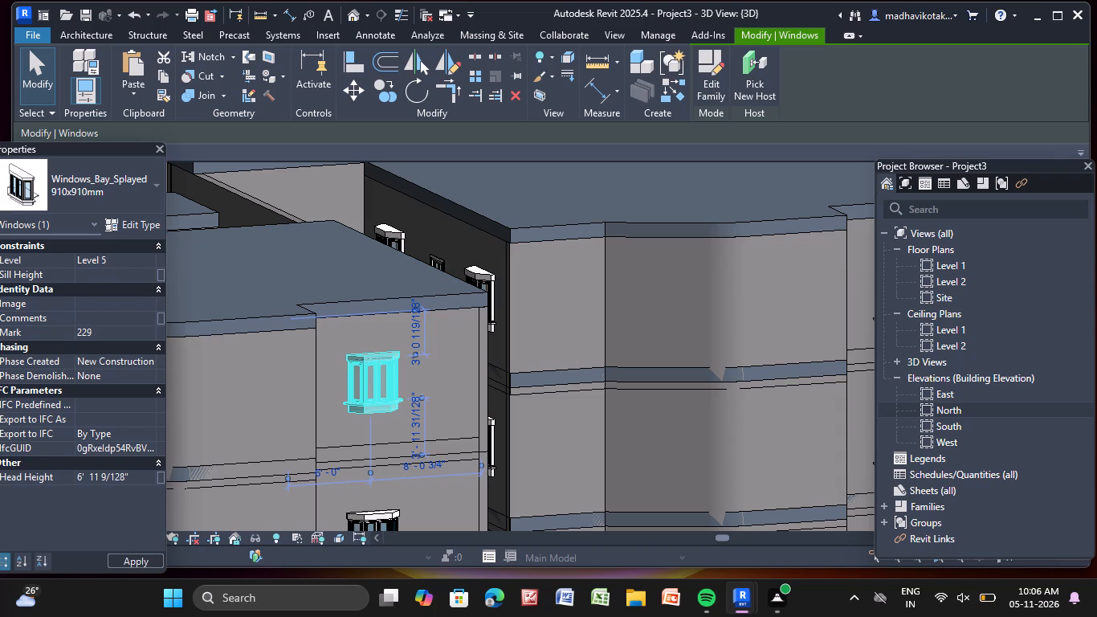
pyautogui.write("3'")
pyautogui.press('Return')
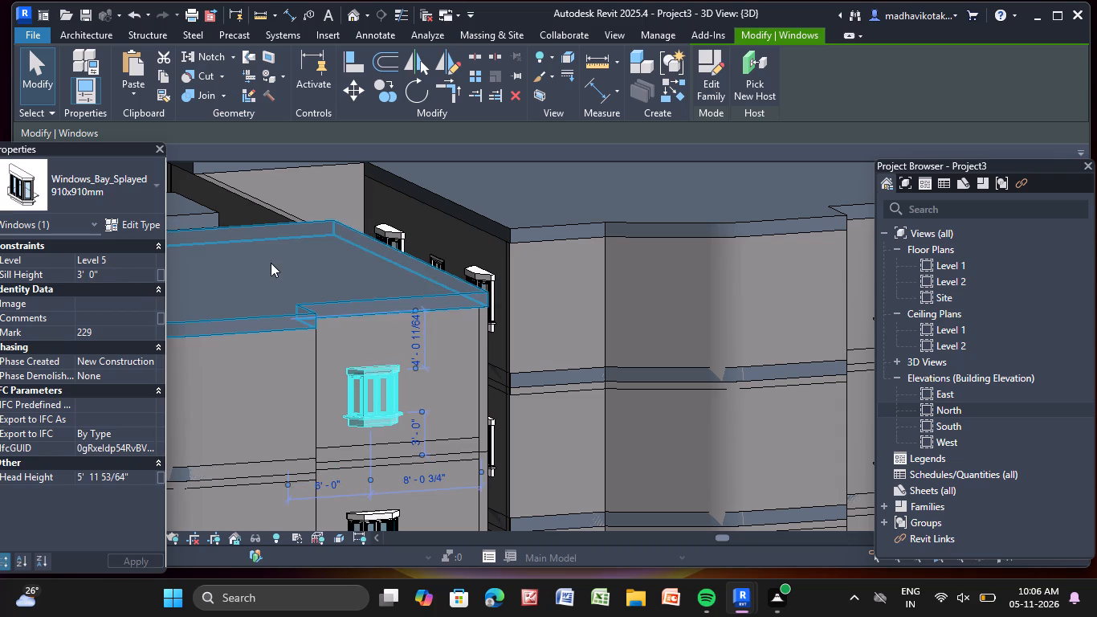
# Check the sill height of the Level 1 bay window on the neighbouring block's grey front wall, then clear the selection.
pyautogui.scroll(-6, 291, 284)
pyautogui.moveTo(433, 440); pyautogui.dragTo(460, 236, button='middle')
pyautogui.scroll(2, 641, 425)
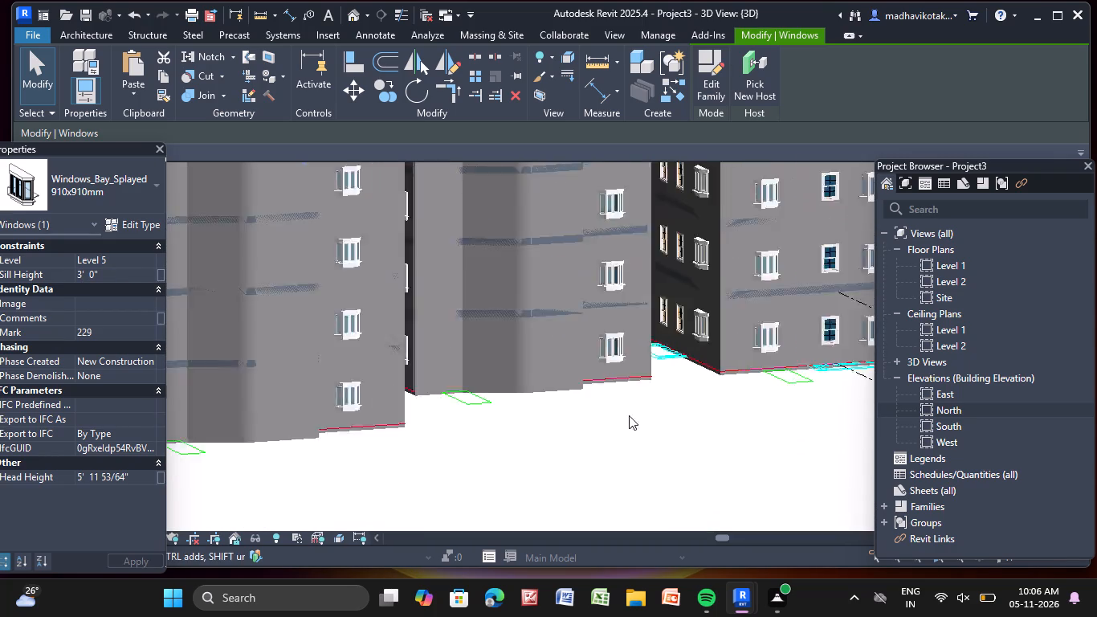
pyautogui.scroll(5, 629, 415)
pyautogui.click(597, 285)
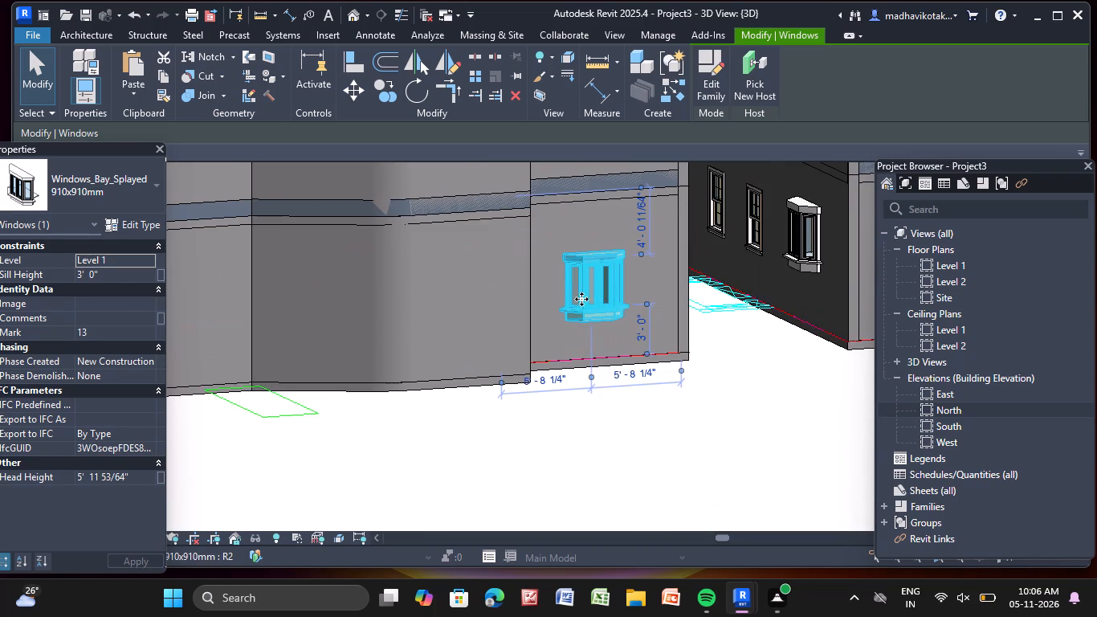
pyautogui.press('Escape')
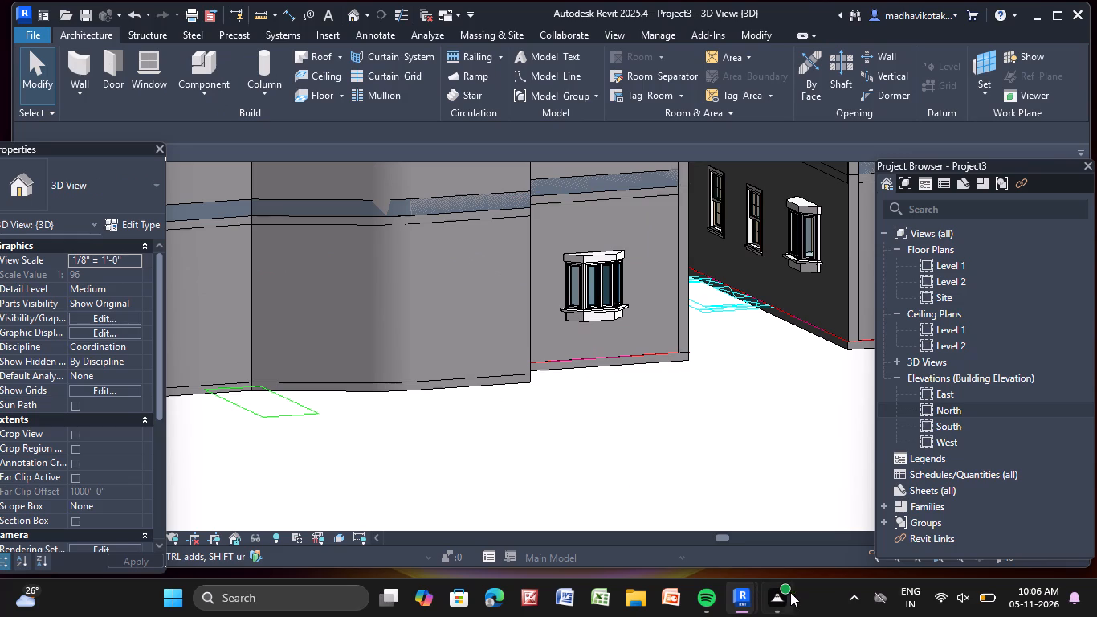
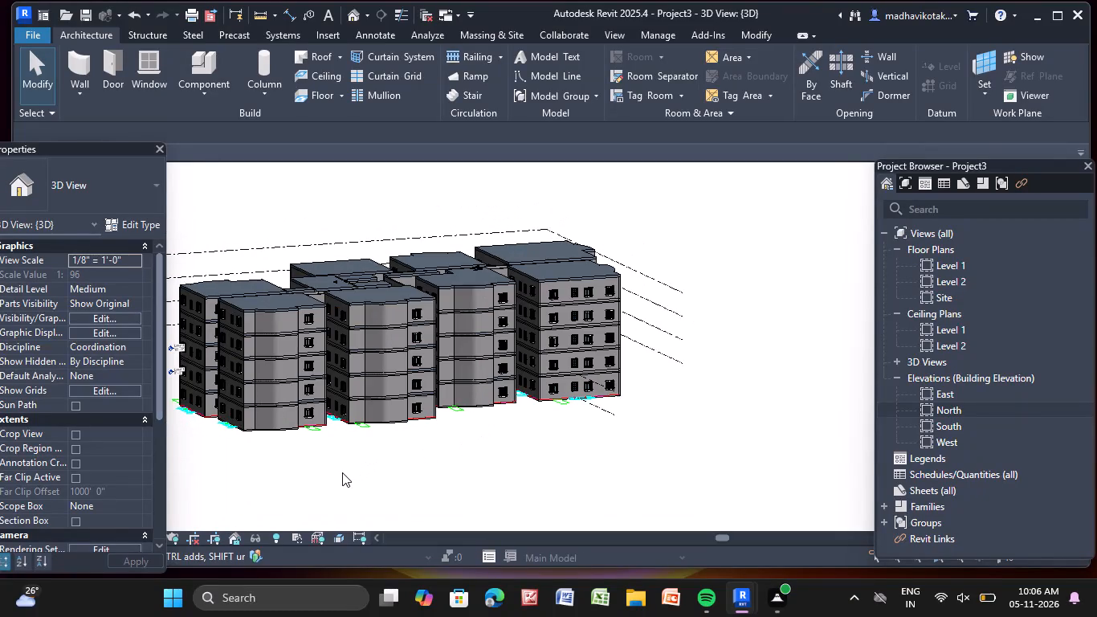
# Set the sill height of the Level 1 bay window nearest the windowless wall, on the three-window end facade, to 3' 0".
pyautogui.moveTo(340, 472); pyautogui.dragTo(434, 464, button='middle')
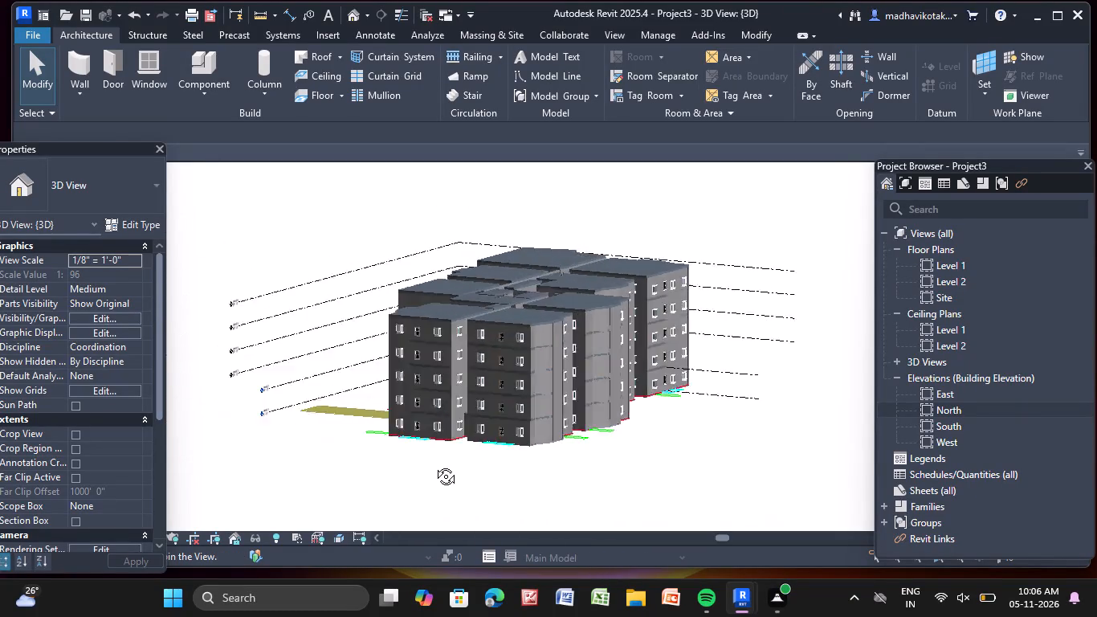
pyautogui.moveTo(434, 464); pyautogui.dragTo(467, 462, button='middle')
pyautogui.moveTo(471, 461); pyautogui.dragTo(328, 435, button='middle')
pyautogui.scroll(2, 418, 401)
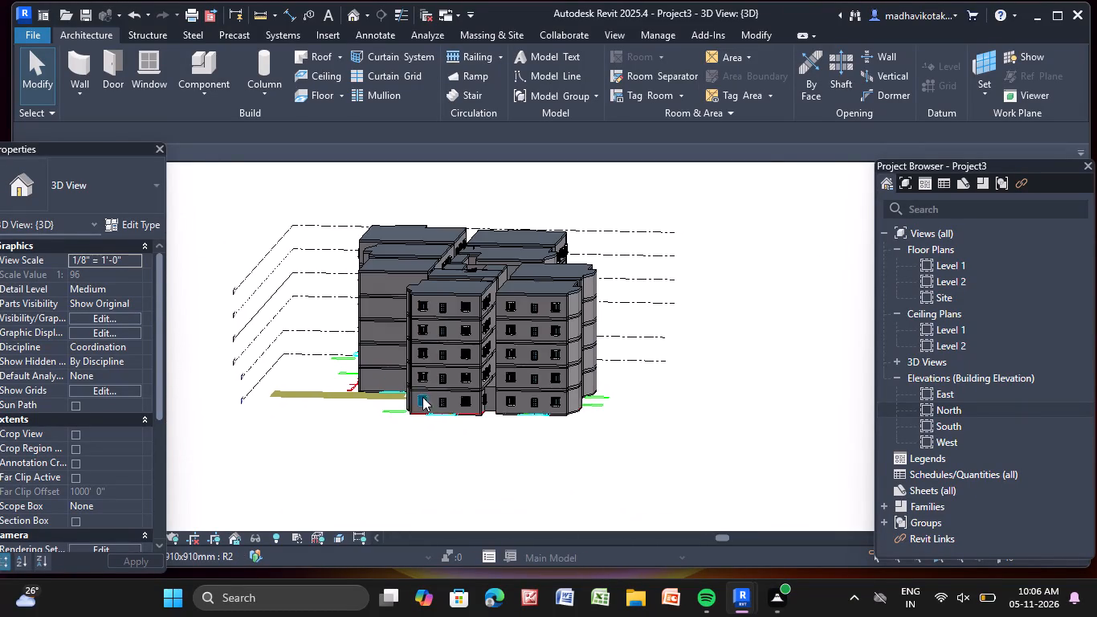
pyautogui.scroll(8, 422, 397)
pyautogui.click(403, 412)
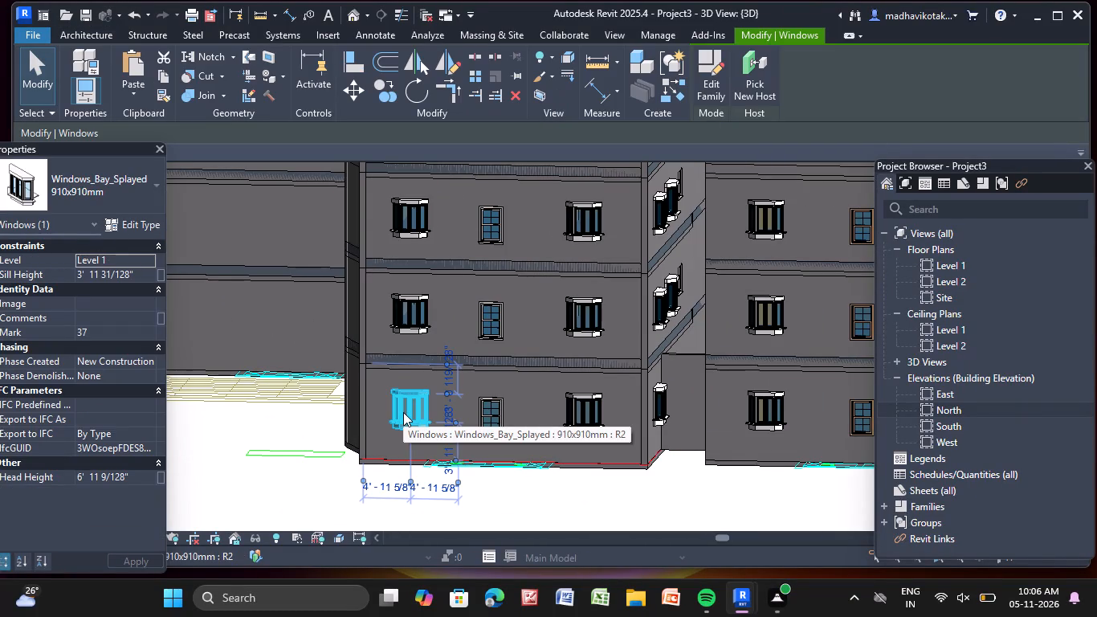
pyautogui.click(140, 276)
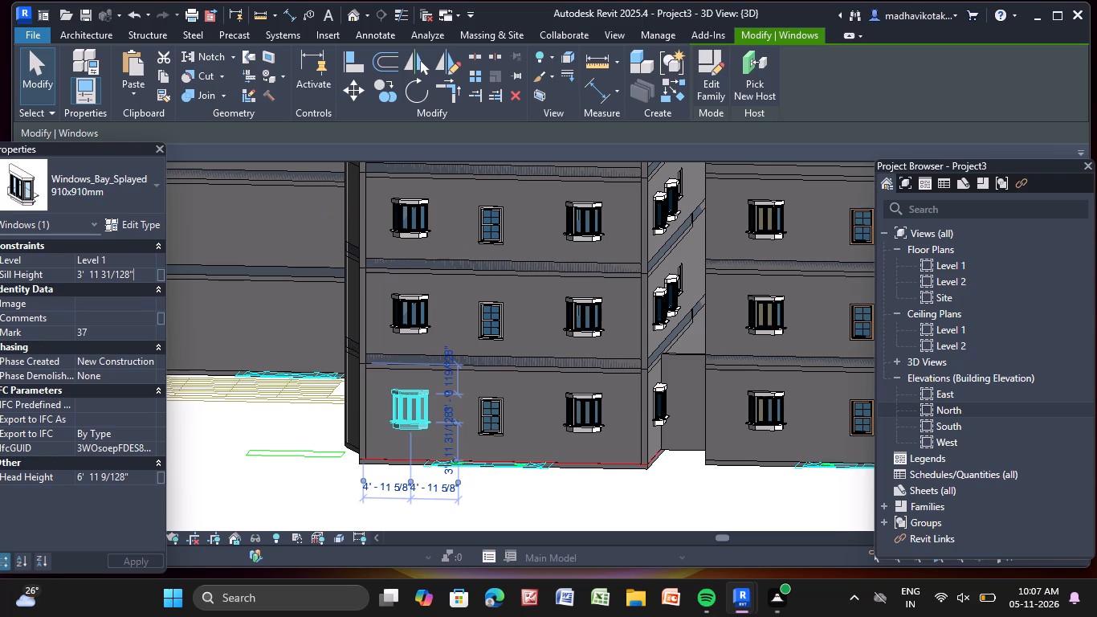
pyautogui.rightClick(140, 276)
pyautogui.press('BackSpace')
pyautogui.press('BackSpace')
pyautogui.press('BackSpace')
pyautogui.press('BackSpace')
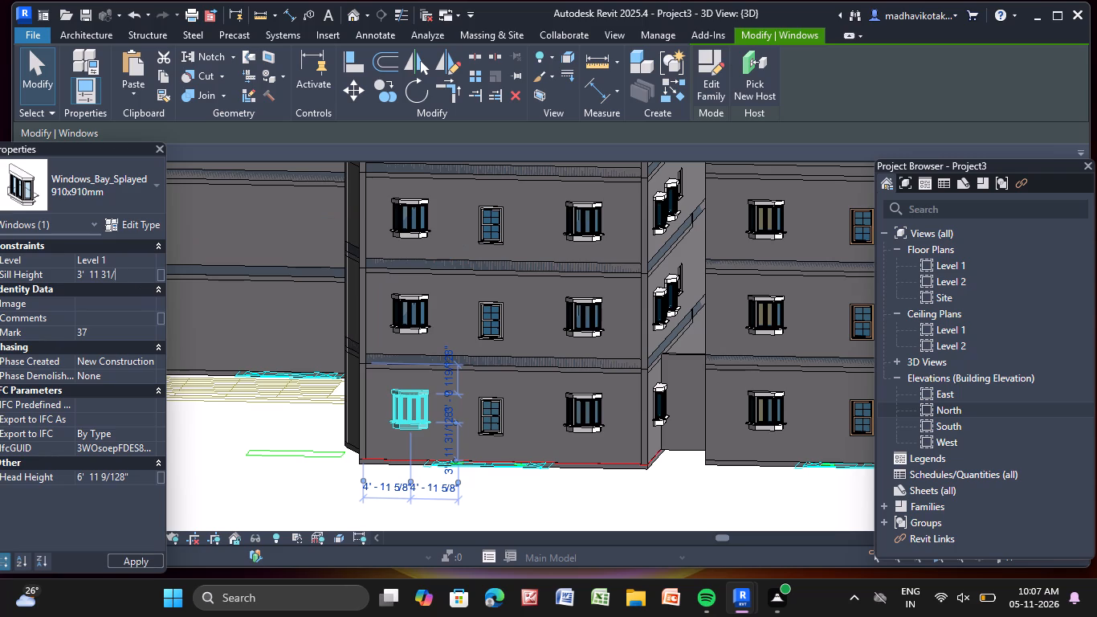
pyautogui.press('BackSpace')
pyautogui.press('BackSpace')
pyautogui.press('BackSpace')
pyautogui.press('BackSpace')
pyautogui.press('BackSpace')
pyautogui.press('BackSpace')
pyautogui.press('Return')
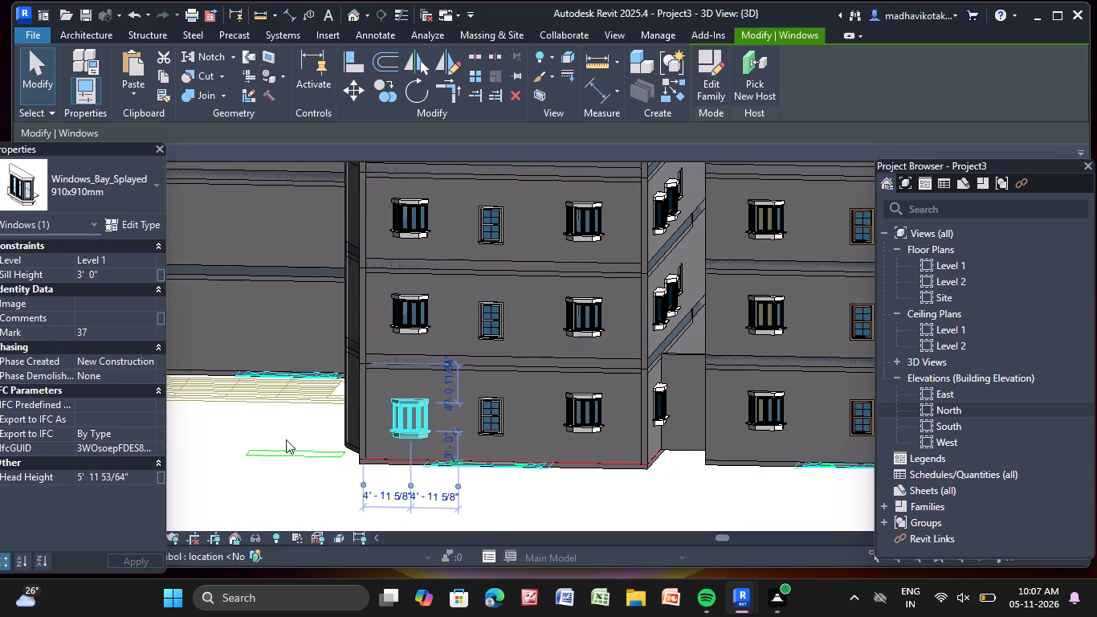
pyautogui.click(250, 501)
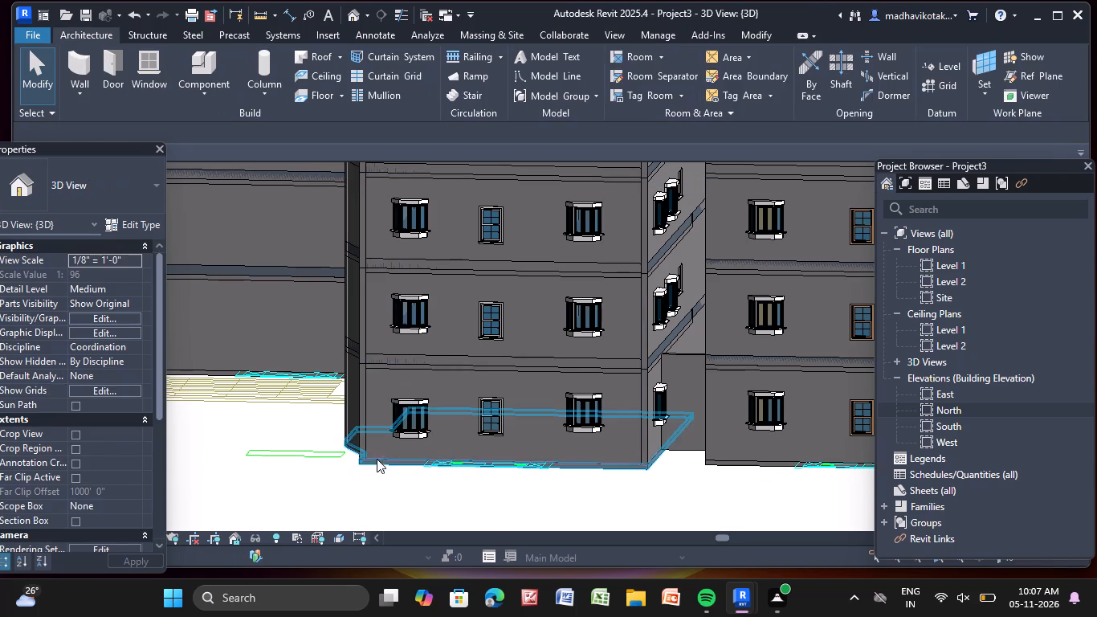
pyautogui.click(410, 414)
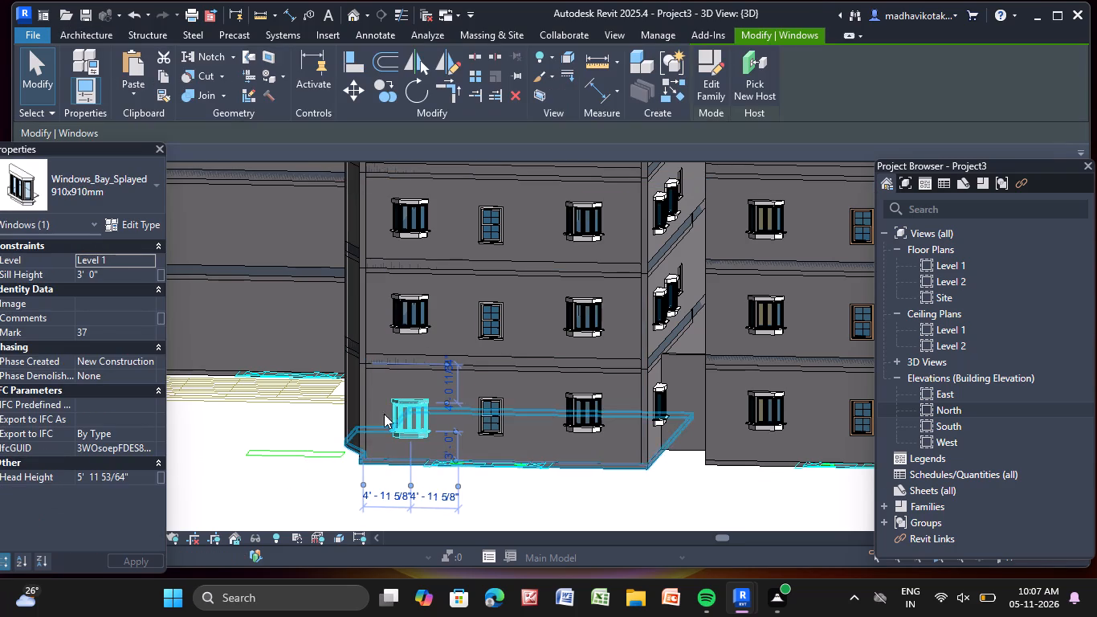
pyautogui.press('Escape')
pyautogui.press('Escape')
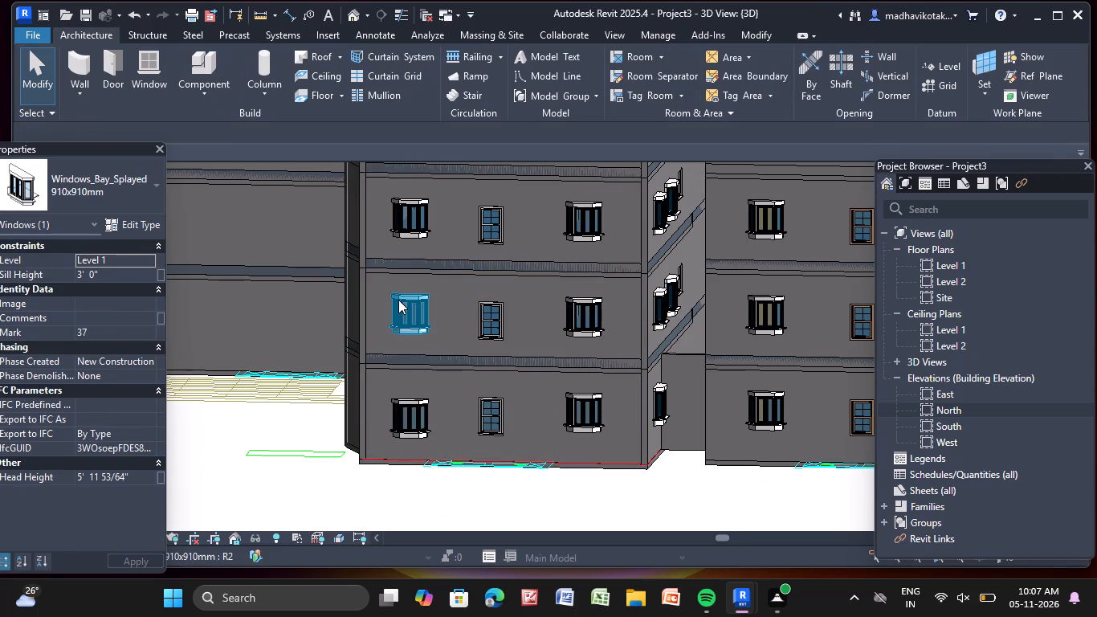
# Set the Level 2 bay window directly above, in the column nearest the windowless wall, to a 3' 0" sill height.
pyautogui.click(398, 300)
pyautogui.press('Escape')
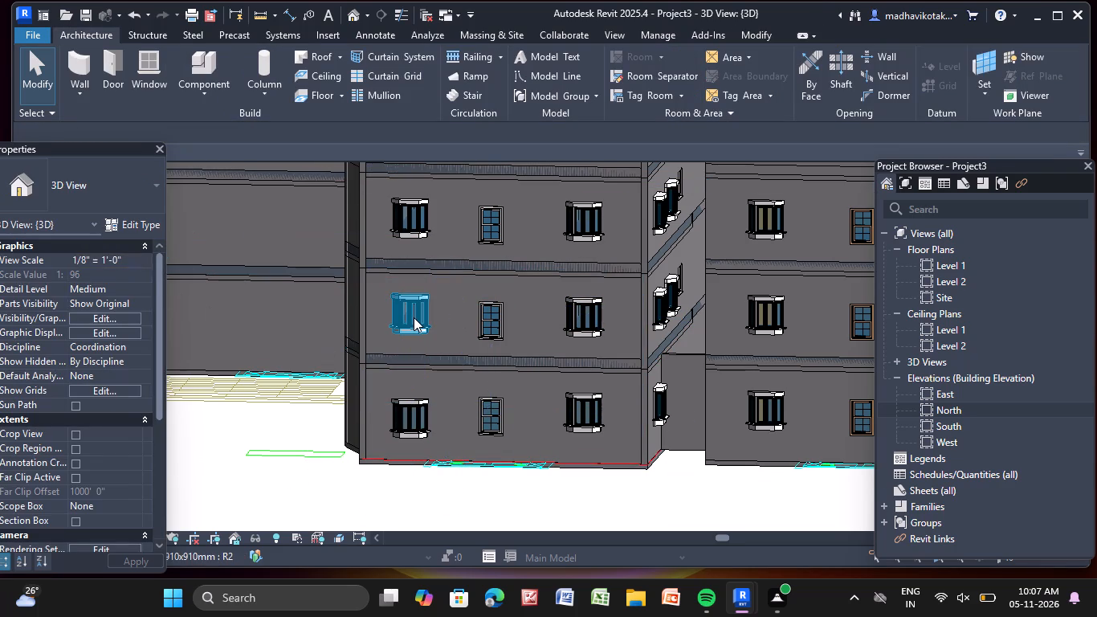
pyautogui.click(414, 317)
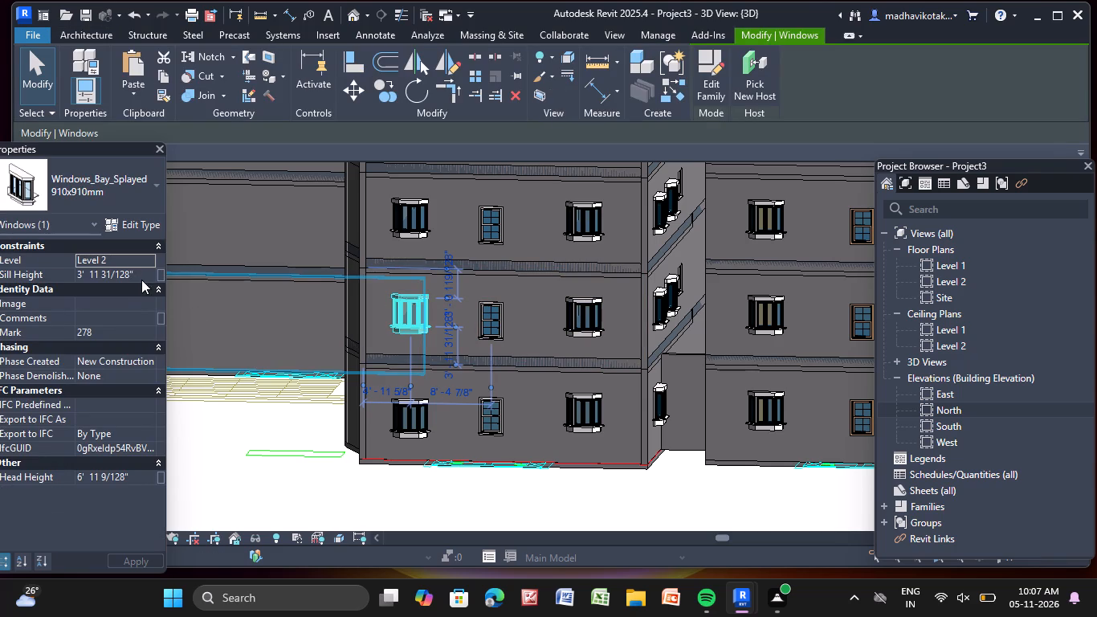
pyautogui.click(137, 275)
pyautogui.rightClick(137, 274)
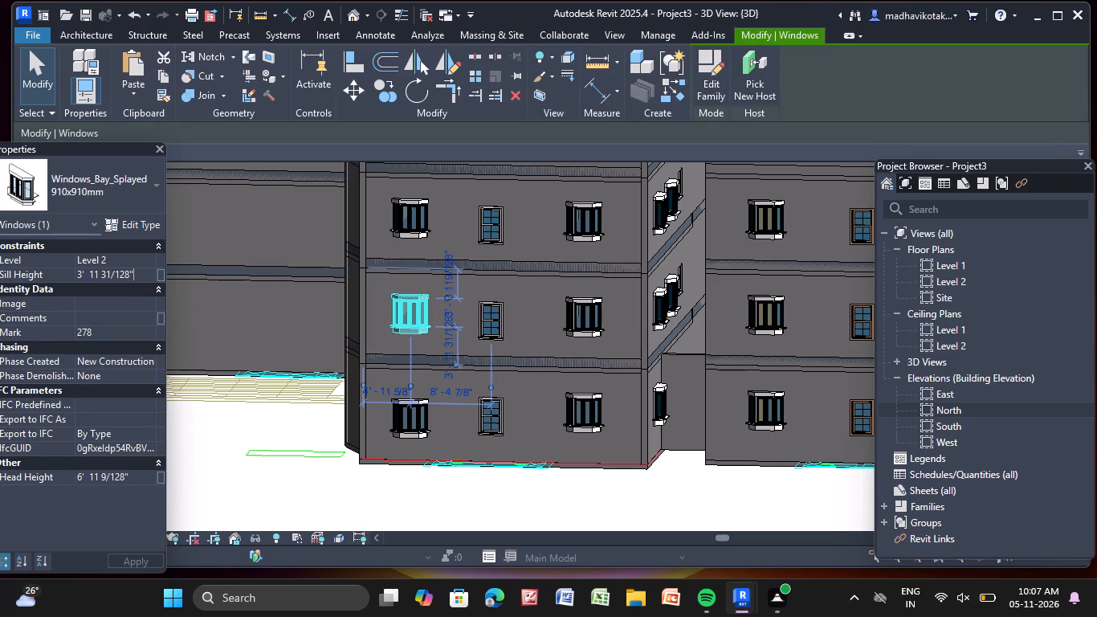
pyautogui.press('BackSpace')
pyautogui.press('BackSpace')
pyautogui.press('BackSpace')
pyautogui.press('BackSpace')
pyautogui.press('BackSpace')
pyautogui.press('BackSpace')
pyautogui.press('BackSpace')
pyautogui.press('BackSpace')
pyautogui.press('BackSpace')
pyautogui.press('BackSpace')
pyautogui.press('Return')
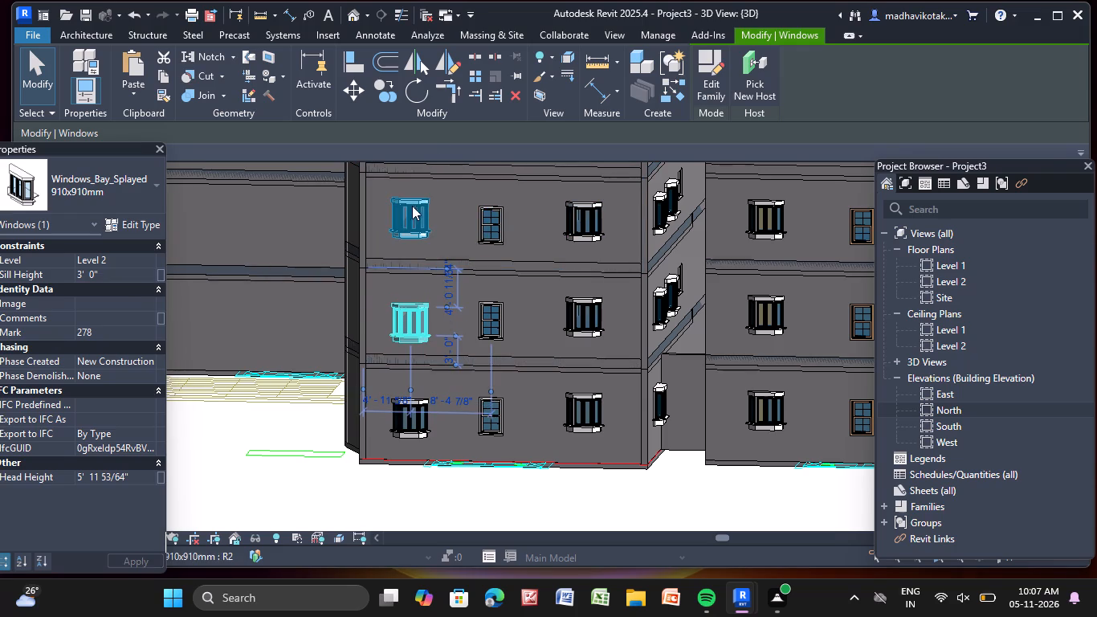
# Set the sill height of the Level 3 bay window in the same end-facade column to 3' 0".
pyautogui.click(410, 208)
pyautogui.rightClick(136, 270)
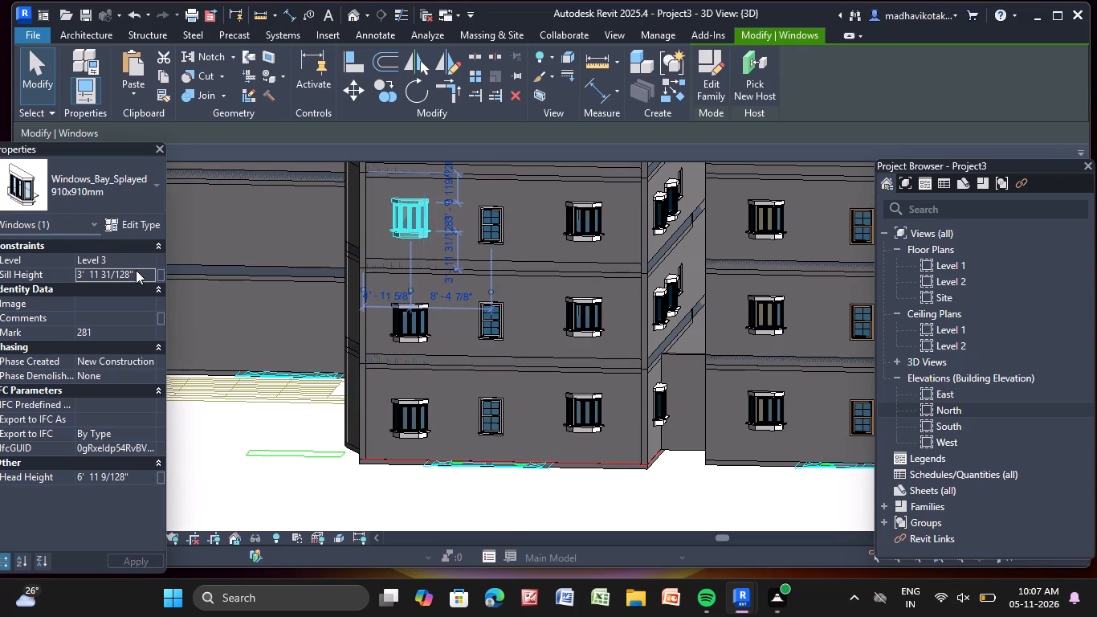
pyautogui.click(140, 276)
pyautogui.press('BackSpace')
pyautogui.press('BackSpace')
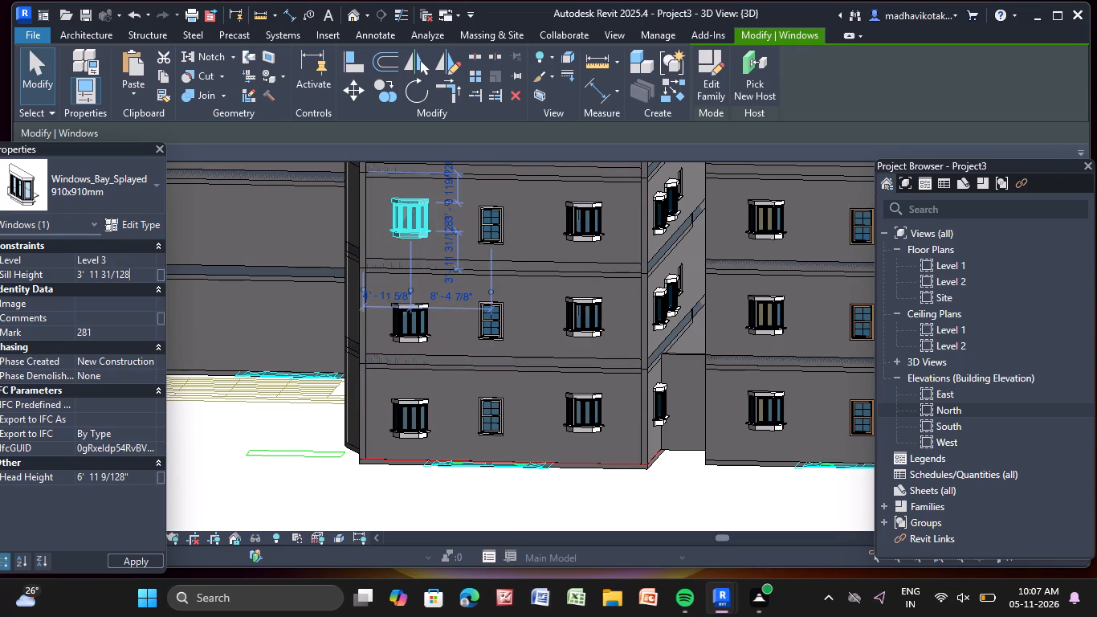
pyautogui.press('BackSpace')
pyautogui.press('BackSpace')
pyautogui.press('BackSpace')
pyautogui.press('BackSpace')
pyautogui.press('BackSpace')
pyautogui.press('BackSpace')
pyautogui.press('BackSpace')
pyautogui.press('BackSpace')
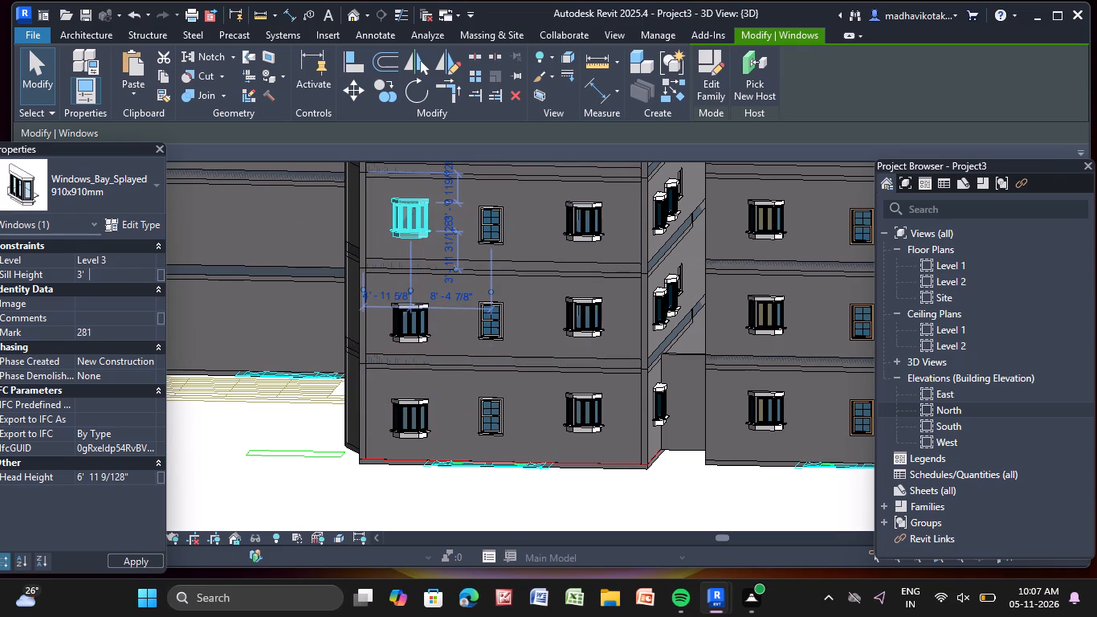
pyautogui.press('Return')
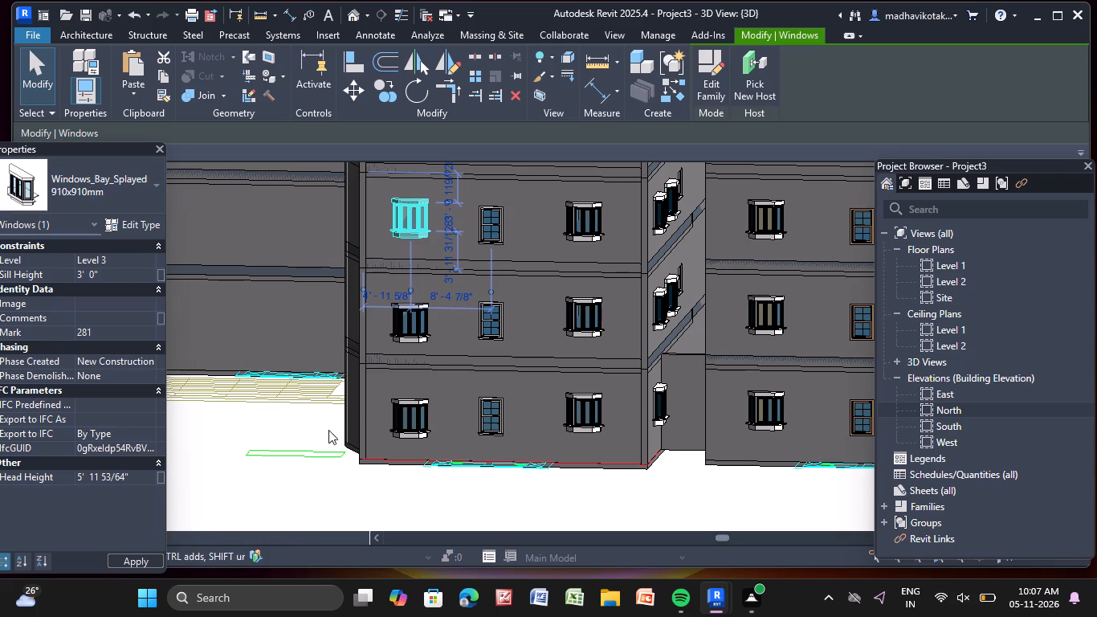
# Set the sill height of the Level 4 bay window in the same end-facade column to 3' 0".
pyautogui.moveTo(308, 442); pyautogui.dragTo(339, 566, button='middle')
pyautogui.click(439, 243)
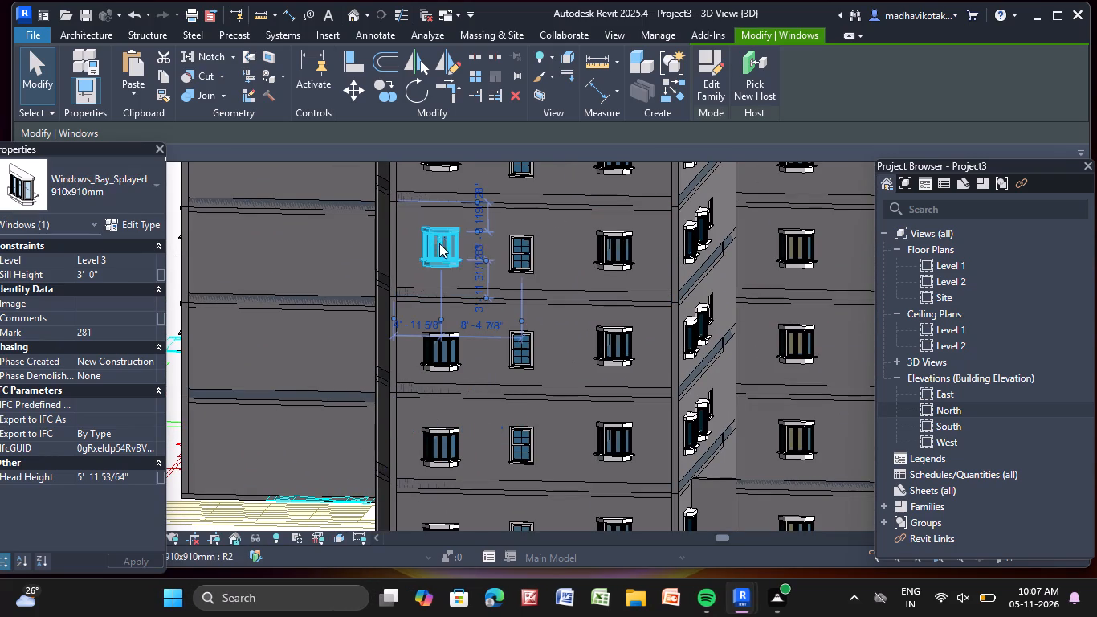
pyautogui.click(145, 274)
pyautogui.rightClick(145, 274)
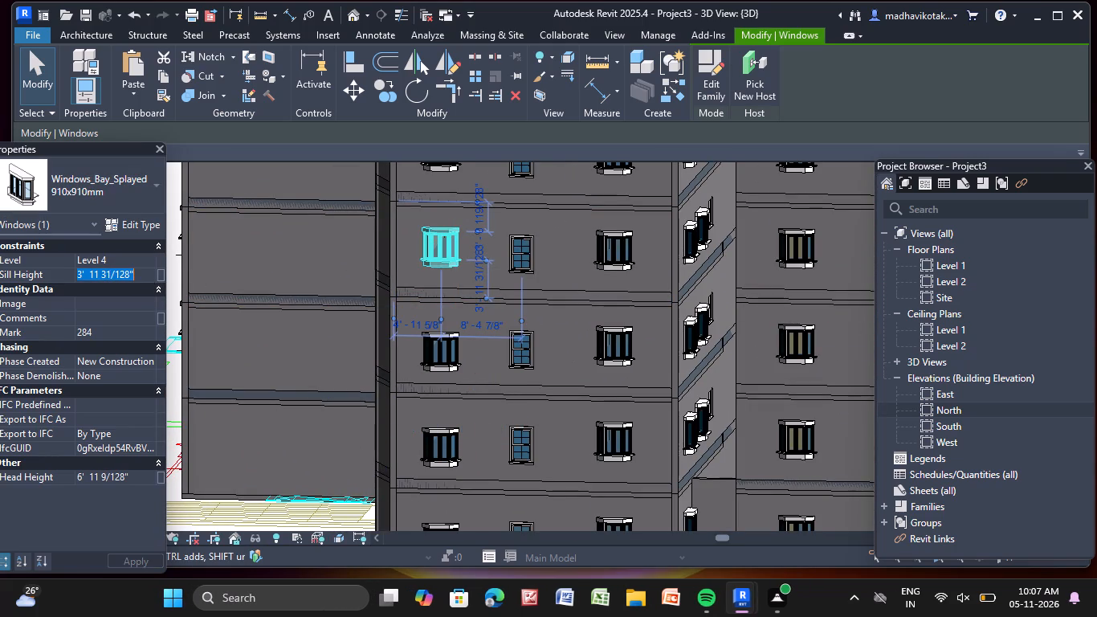
pyautogui.click(145, 274)
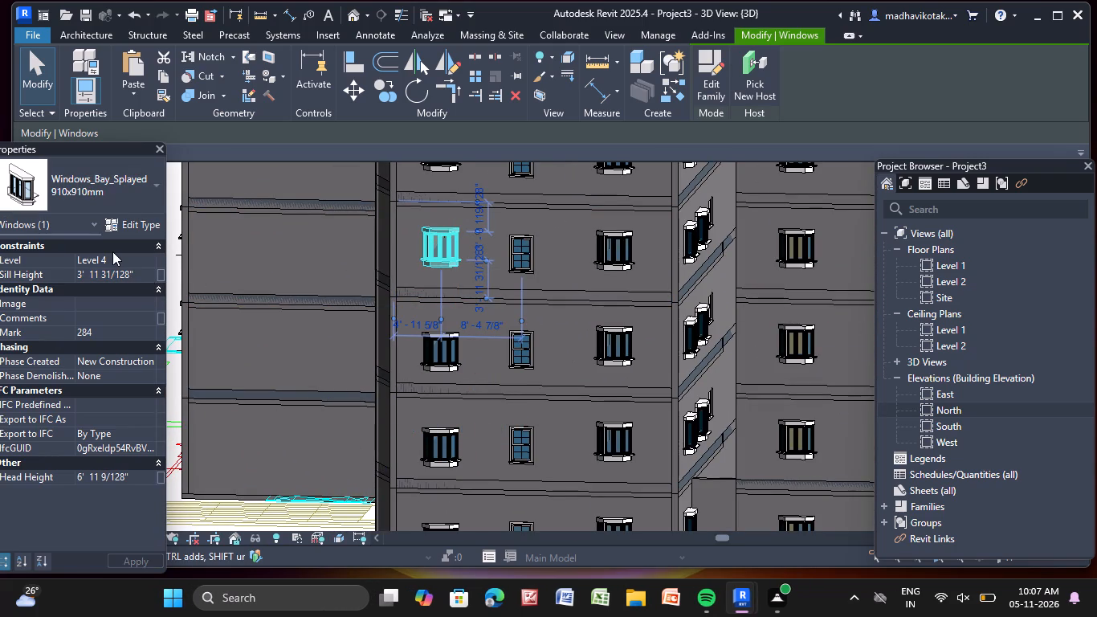
pyautogui.press('BackSpace')
pyautogui.press('BackSpace')
pyautogui.press('BackSpace')
pyautogui.press('BackSpace')
pyautogui.press('BackSpace')
pyautogui.press('BackSpace')
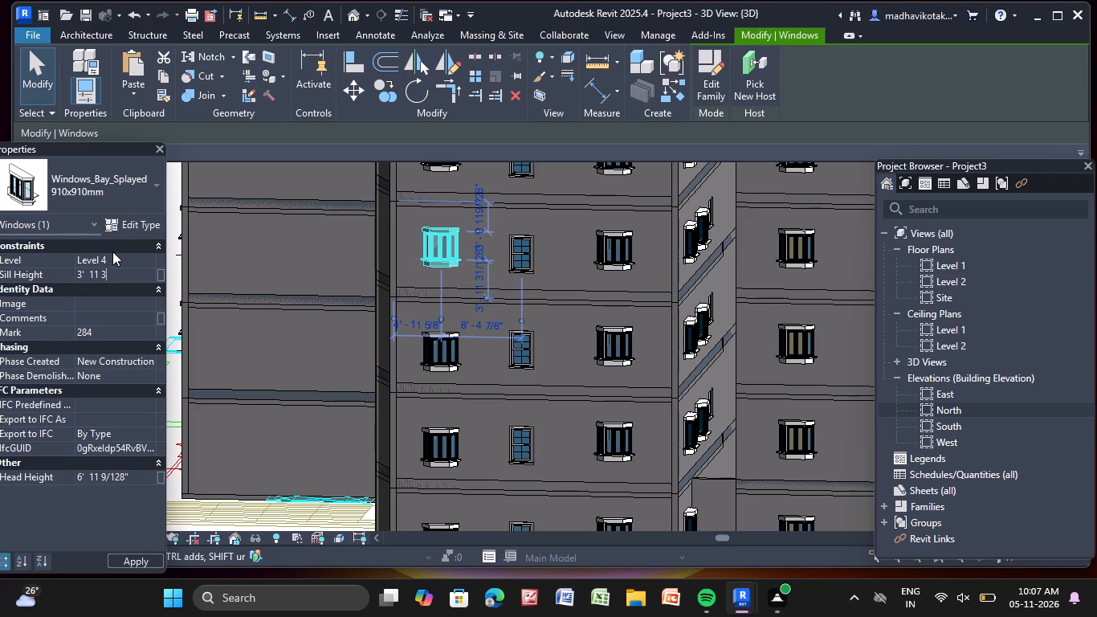
pyautogui.press('BackSpace')
pyautogui.press('BackSpace')
pyautogui.press('BackSpace')
pyautogui.press('BackSpace')
pyautogui.press('Return')
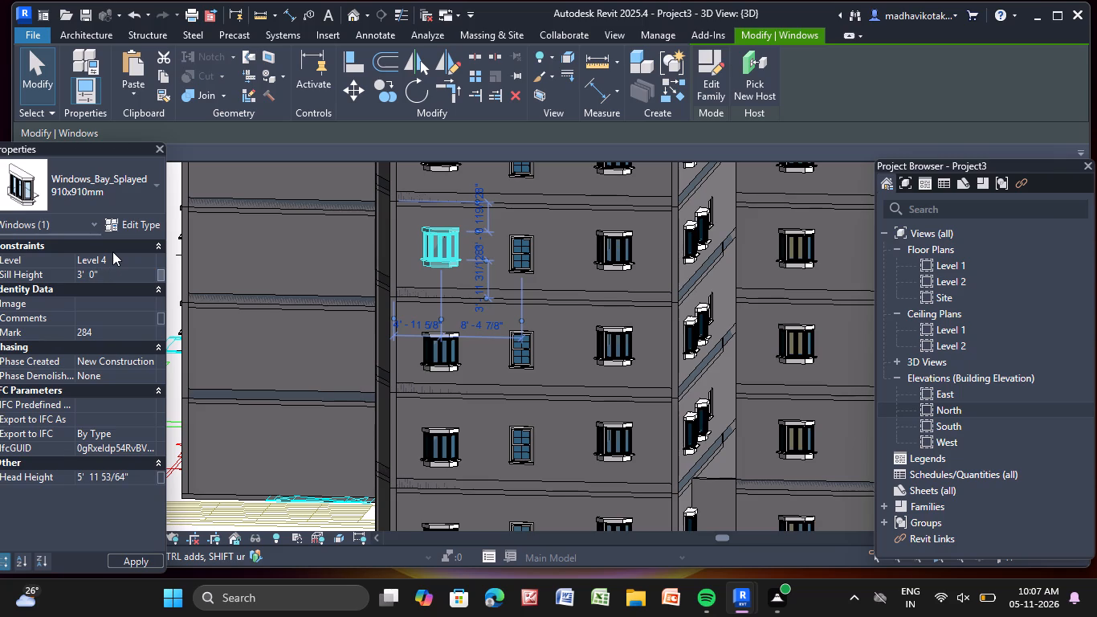
# Set the Level 5 bay window at the top of this column to a 3' 0" sill height and clear the selection.
pyautogui.moveTo(317, 459); pyautogui.dragTo(346, 582, button='middle')
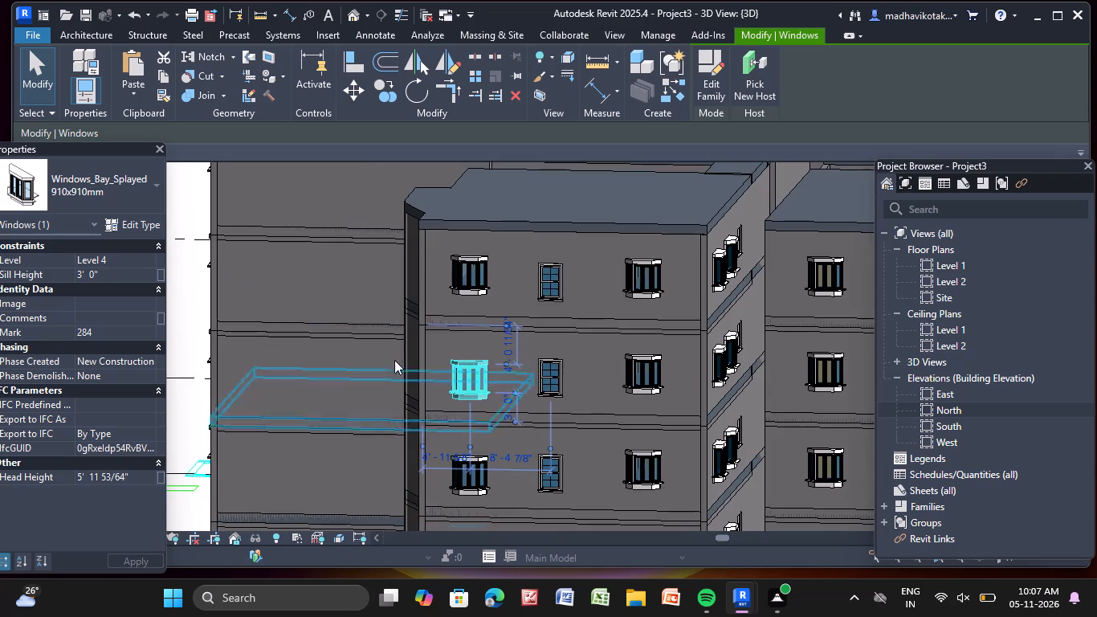
pyautogui.click(478, 282)
pyautogui.rightClick(478, 282)
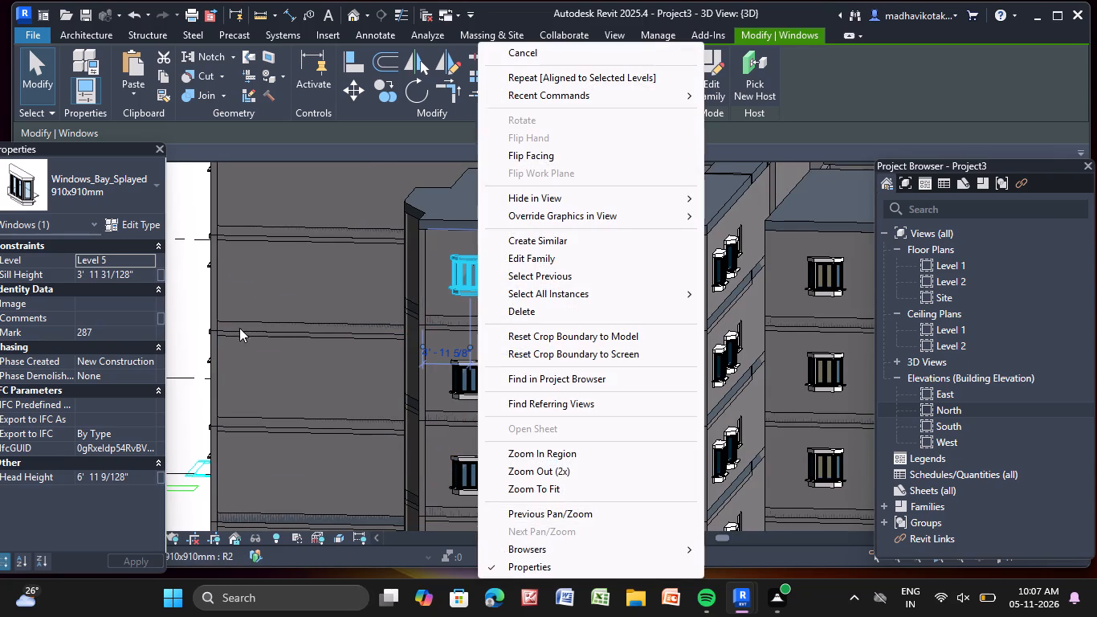
pyautogui.click(313, 416)
pyautogui.click(138, 275)
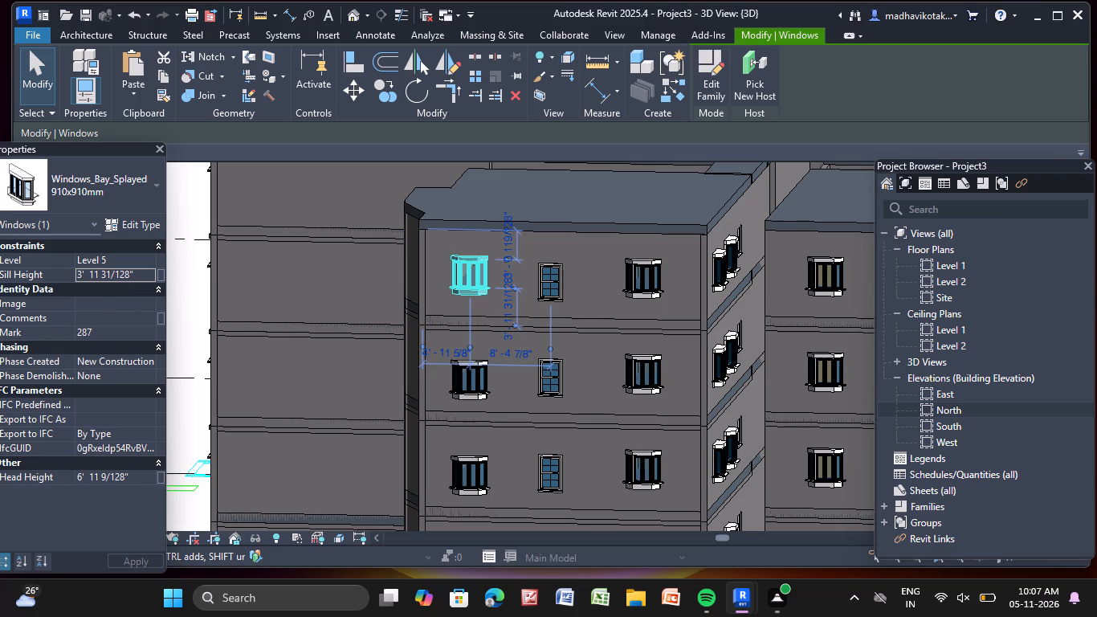
pyautogui.rightClick(138, 275)
pyautogui.press('BackSpace')
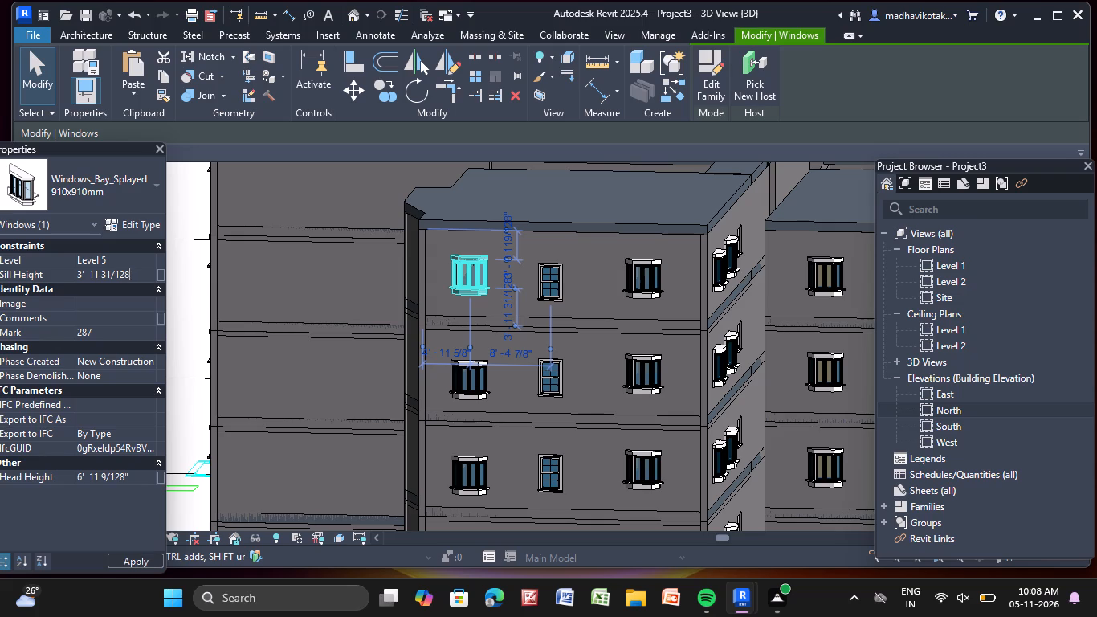
pyautogui.press('BackSpace')
pyautogui.press('BackSpace')
pyautogui.press('BackSpace')
pyautogui.press('BackSpace')
pyautogui.press('BackSpace')
pyautogui.press('BackSpace')
pyautogui.press('BackSpace')
pyautogui.press('BackSpace')
pyautogui.press('BackSpace')
pyautogui.press('Return')
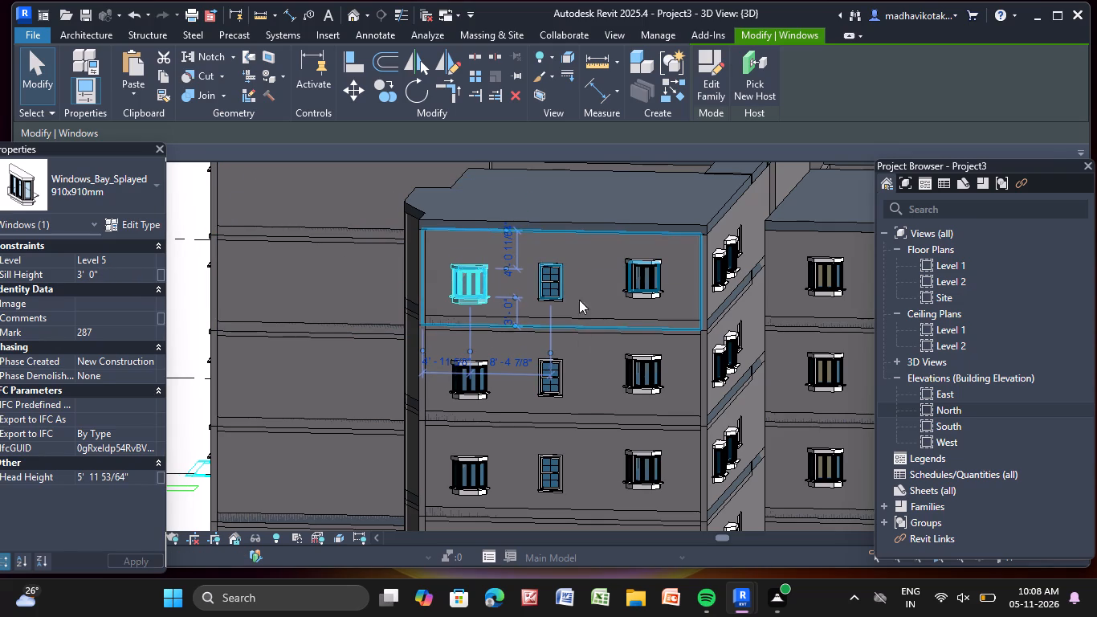
pyautogui.press('Escape')
# Set the Level 5 bay window in the end facade's other bay column, beside the outer corner, to a 3' 0" sill height.
pyautogui.click(652, 271)
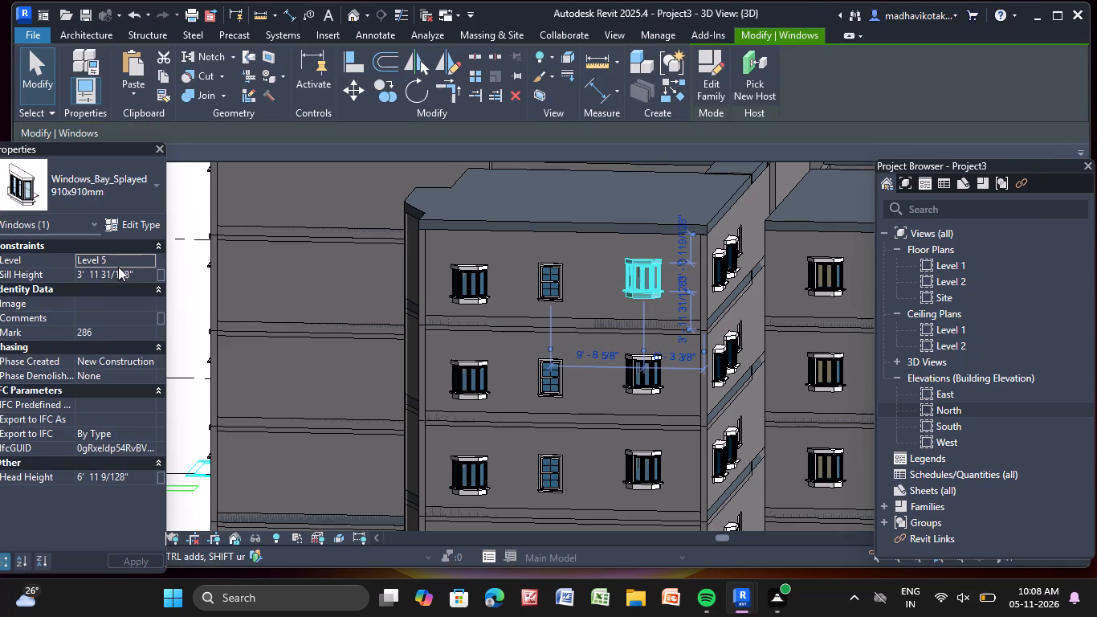
pyautogui.click(141, 277)
pyautogui.rightClick(141, 277)
pyautogui.click(141, 277)
pyautogui.press('BackSpace')
pyautogui.press('BackSpace')
pyautogui.press('BackSpace')
pyautogui.press('BackSpace')
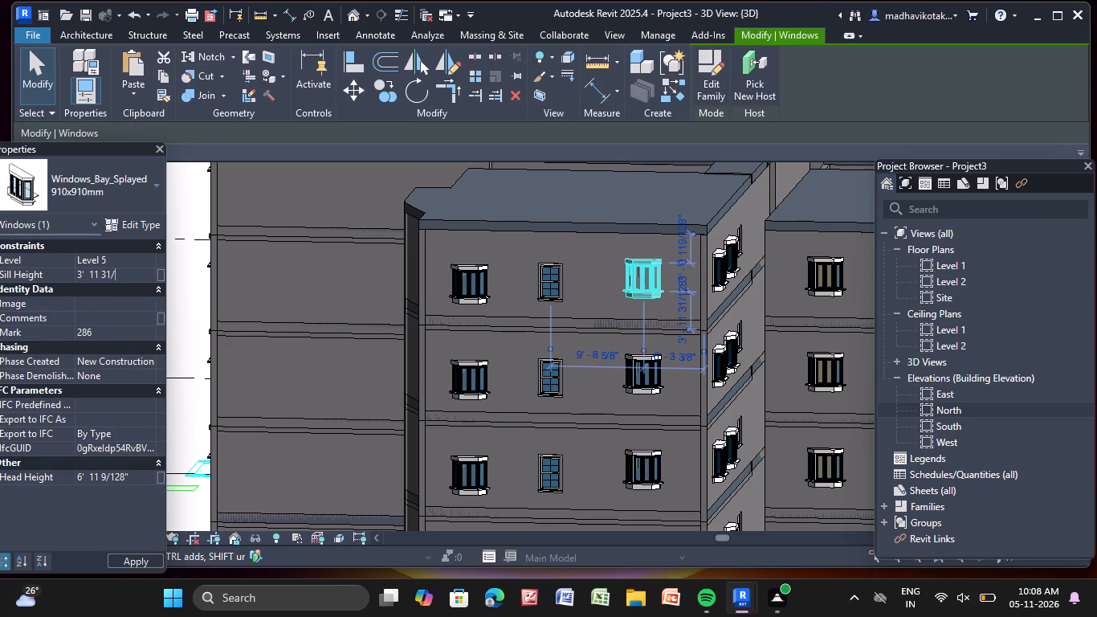
pyautogui.press('BackSpace')
pyautogui.press('BackSpace')
pyautogui.press('BackSpace')
pyautogui.press('BackSpace')
pyautogui.press('BackSpace')
pyautogui.press('BackSpace')
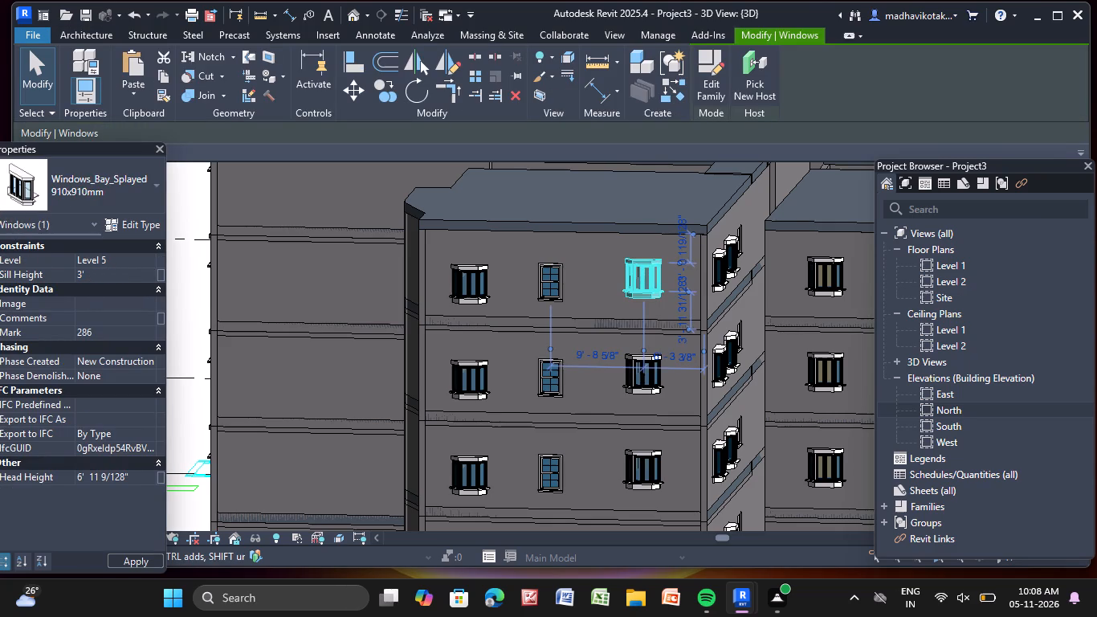
pyautogui.press('Return')
# Set the sill height of the Level 4 bay window directly below, in the same corner column, to 3' 0".
pyautogui.click(630, 372)
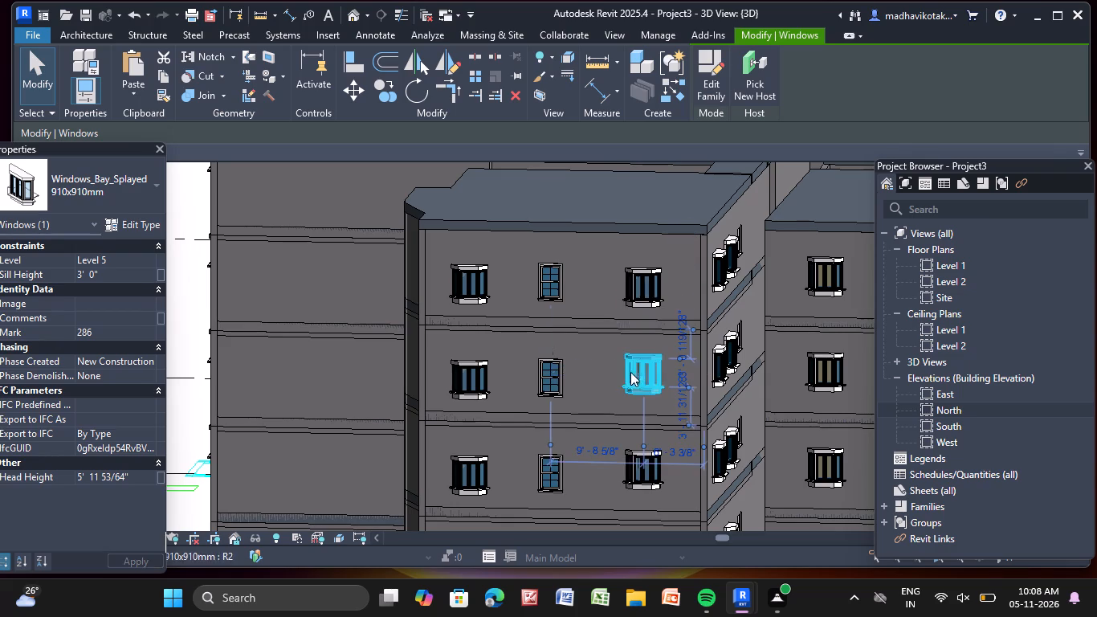
pyautogui.click(138, 272)
pyautogui.rightClick(138, 272)
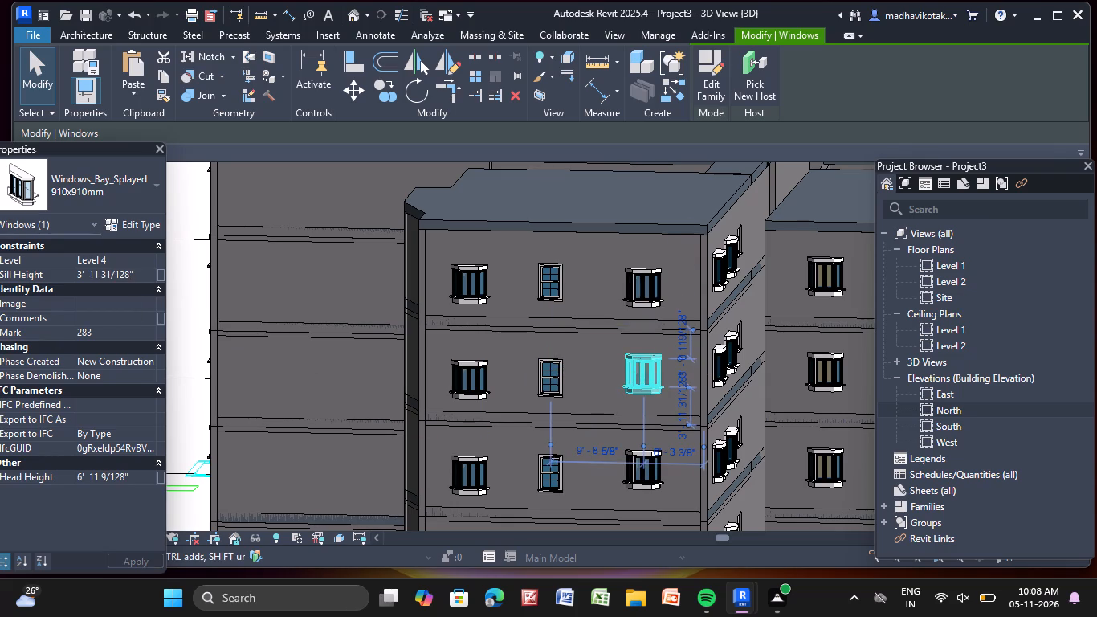
pyautogui.press('BackSpace')
pyautogui.press('BackSpace')
pyautogui.press('BackSpace')
pyautogui.press('BackSpace')
pyautogui.press('BackSpace')
pyautogui.press('BackSpace')
pyautogui.press('BackSpace')
pyautogui.press('BackSpace')
pyautogui.press('BackSpace')
pyautogui.press('BackSpace')
pyautogui.press('BackSpace')
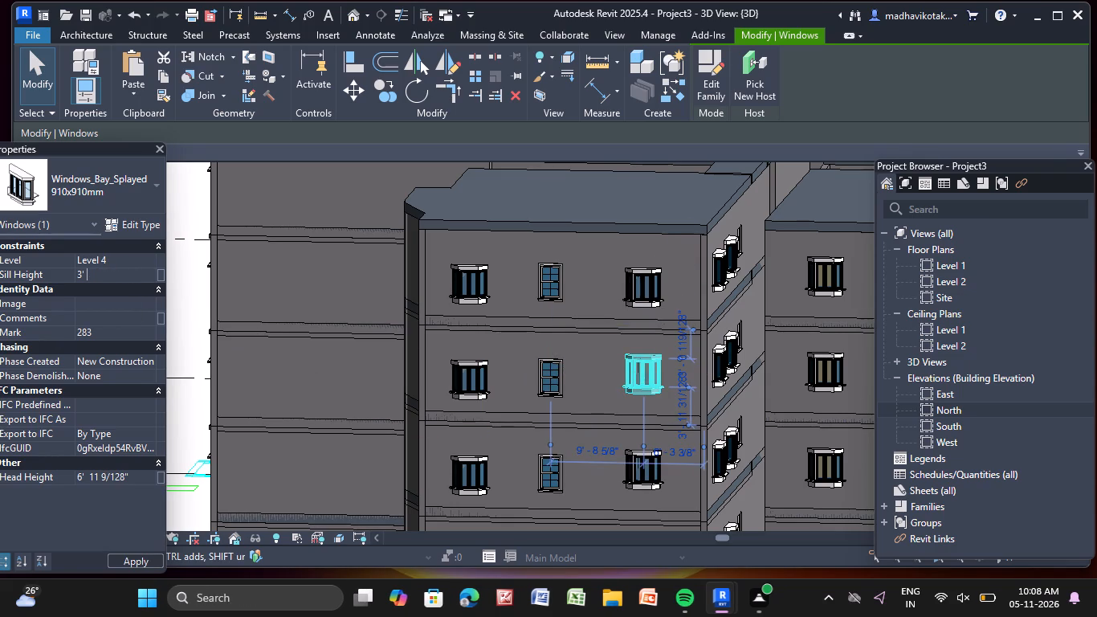
pyautogui.press('Return')
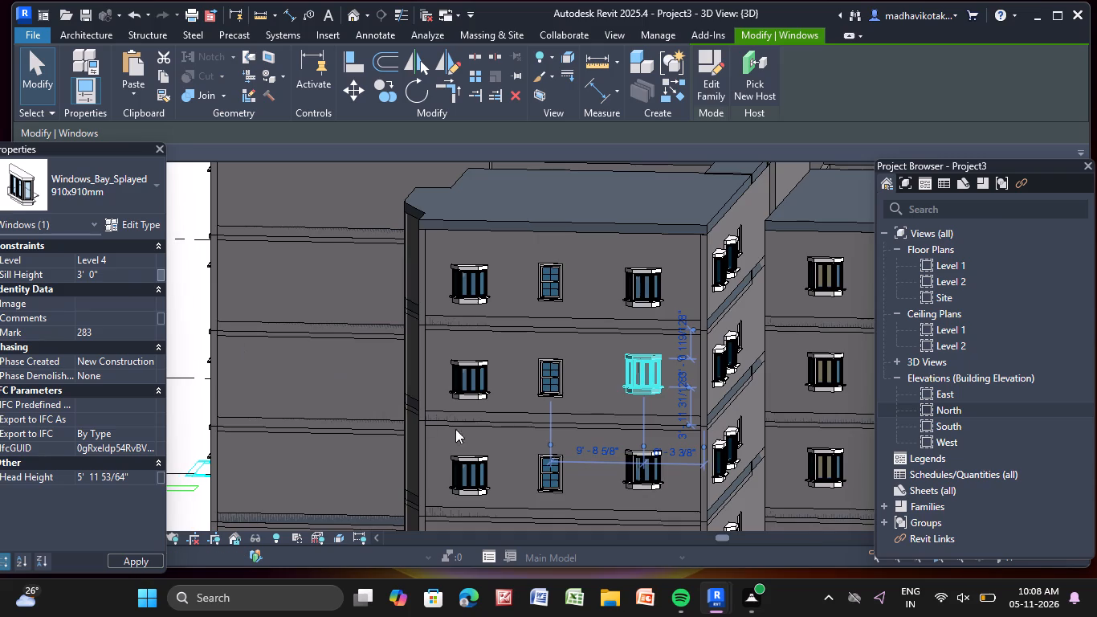
# Set the sill height of the Level 3 bay window in the same corner column to 3' 0".
pyautogui.moveTo(442, 420); pyautogui.dragTo(333, 190, button='middle')
pyautogui.click(532, 239)
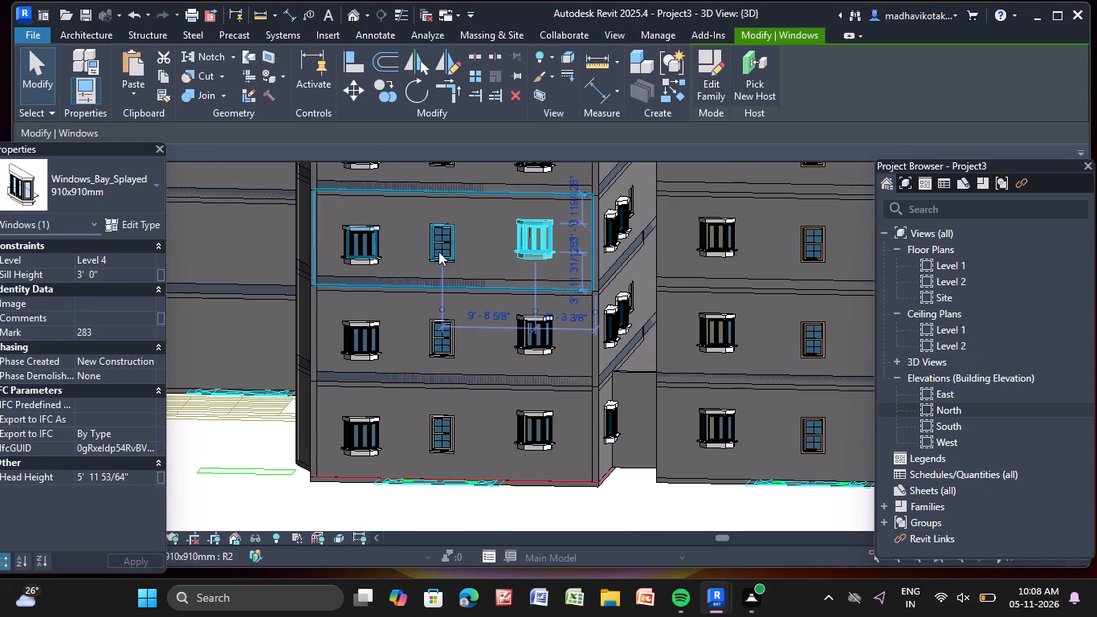
pyautogui.click(137, 278)
pyautogui.rightClick(139, 279)
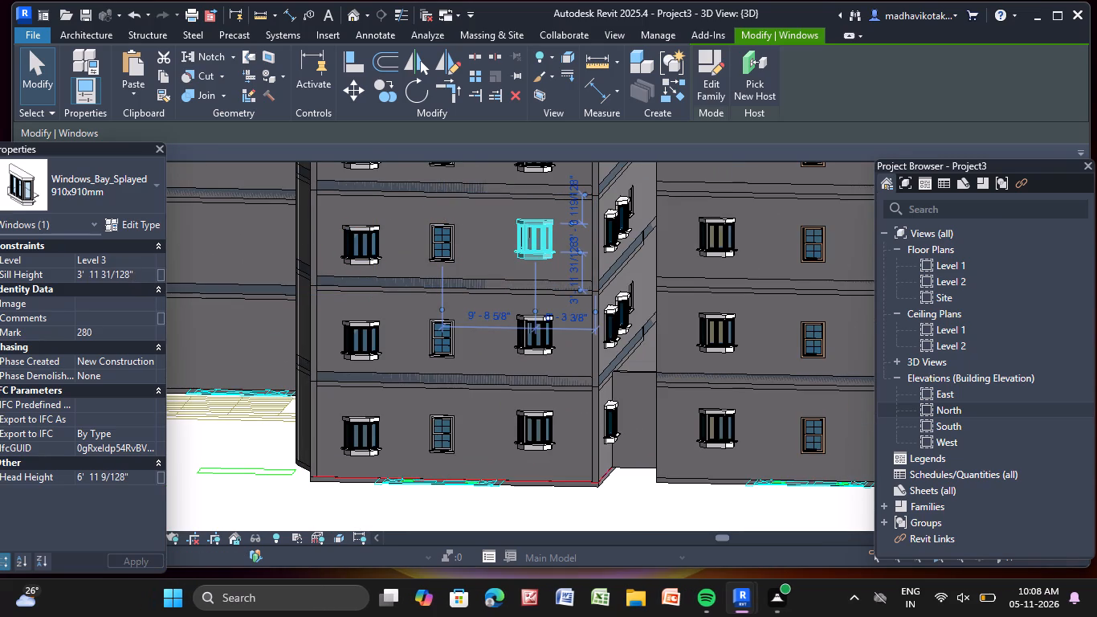
pyautogui.press('BackSpace')
pyautogui.press('BackSpace')
pyautogui.press('BackSpace')
pyautogui.press('BackSpace')
pyautogui.press('BackSpace')
pyautogui.press('BackSpace')
pyautogui.press('BackSpace')
pyautogui.press('BackSpace')
pyautogui.press('BackSpace')
pyautogui.press('BackSpace')
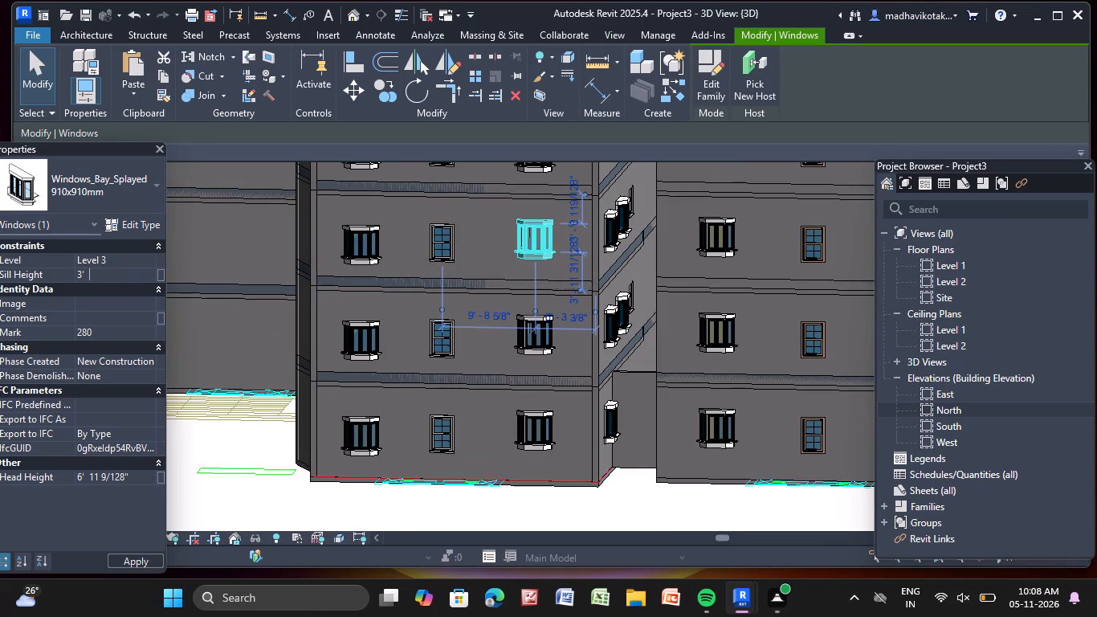
pyautogui.press('Return')
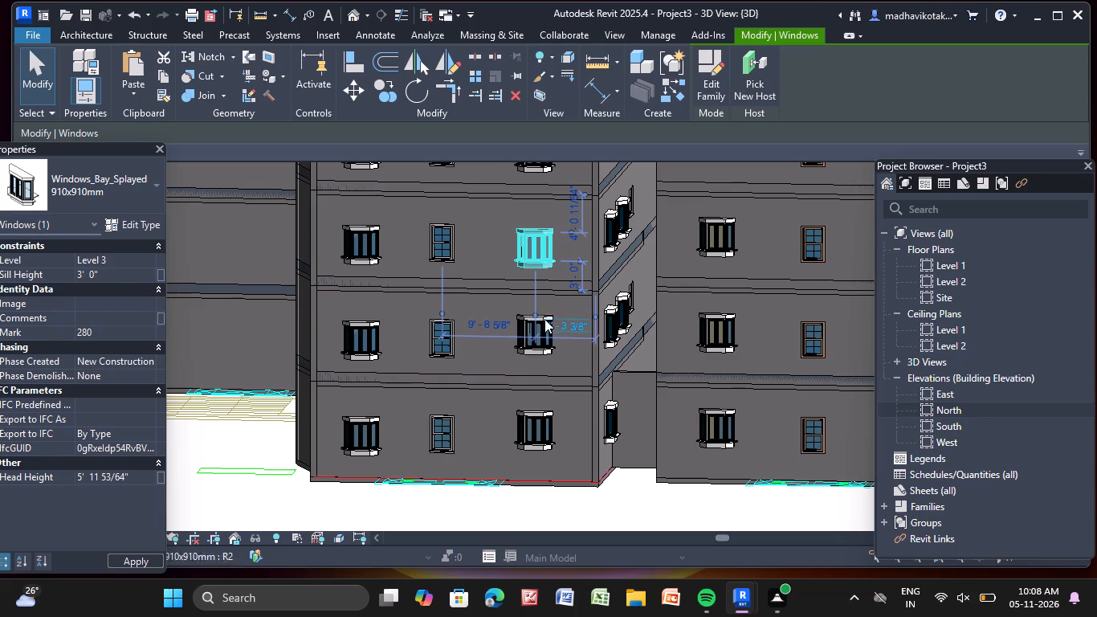
# Set the Level 2 bay window in the same corner column to a 3' 0" sill height.
pyautogui.click(538, 339)
pyautogui.click(144, 272)
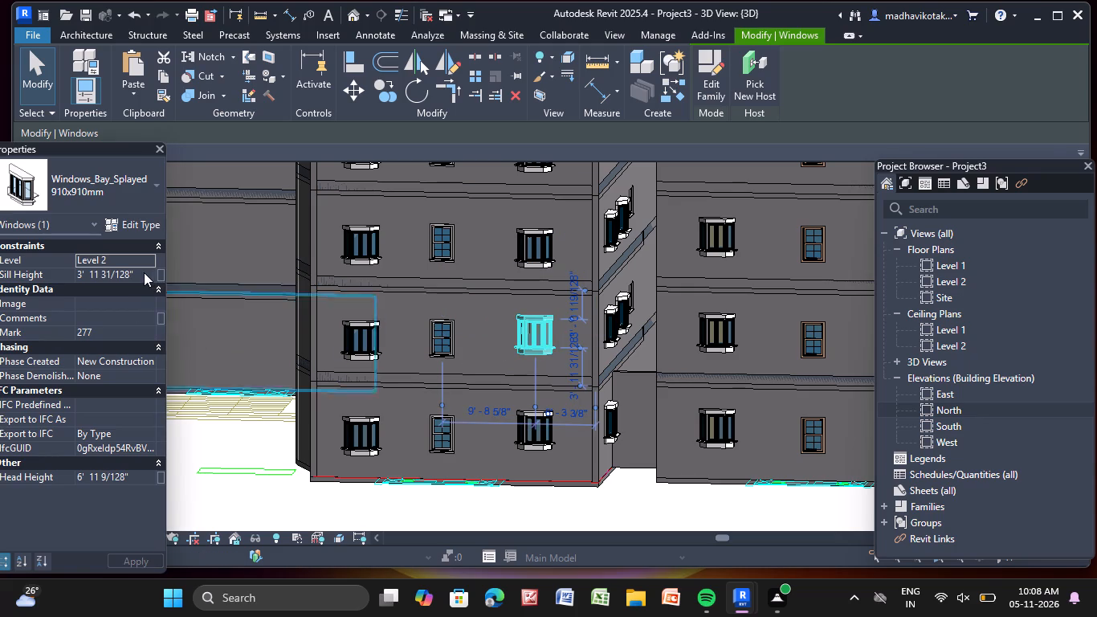
pyautogui.rightClick(144, 272)
pyautogui.press('BackSpace')
pyautogui.press('BackSpace')
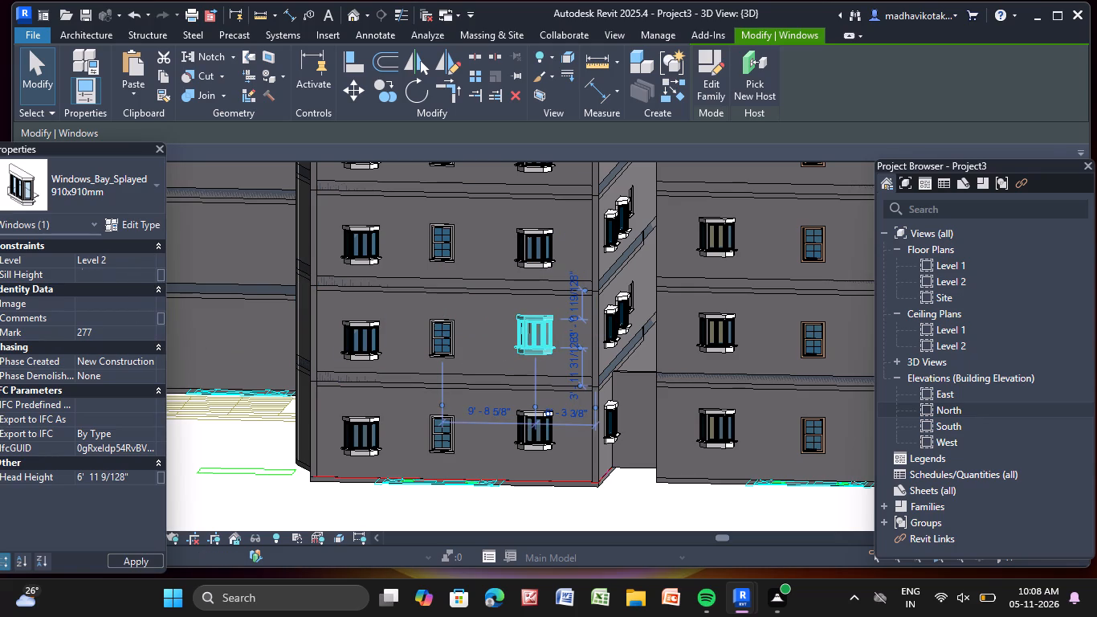
pyautogui.write("3'")
pyautogui.press('Return')
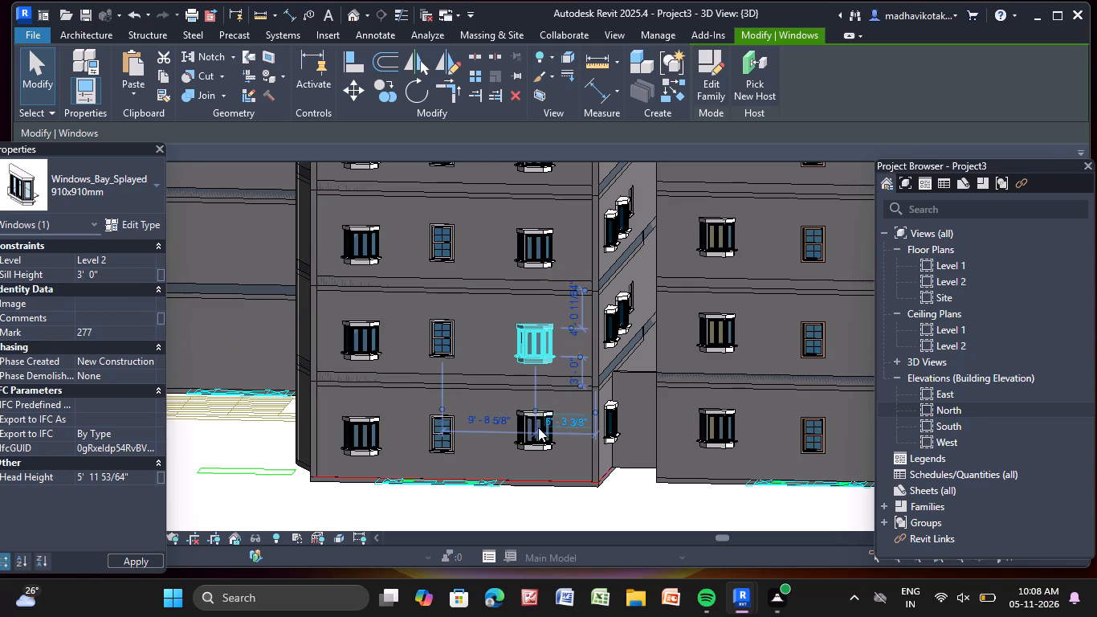
# Set the Level 1 bay window at the bottom of the corner column to a 3' 0" sill height and clear the selection.
pyautogui.click(532, 440)
pyautogui.click(140, 276)
pyautogui.rightClick(140, 276)
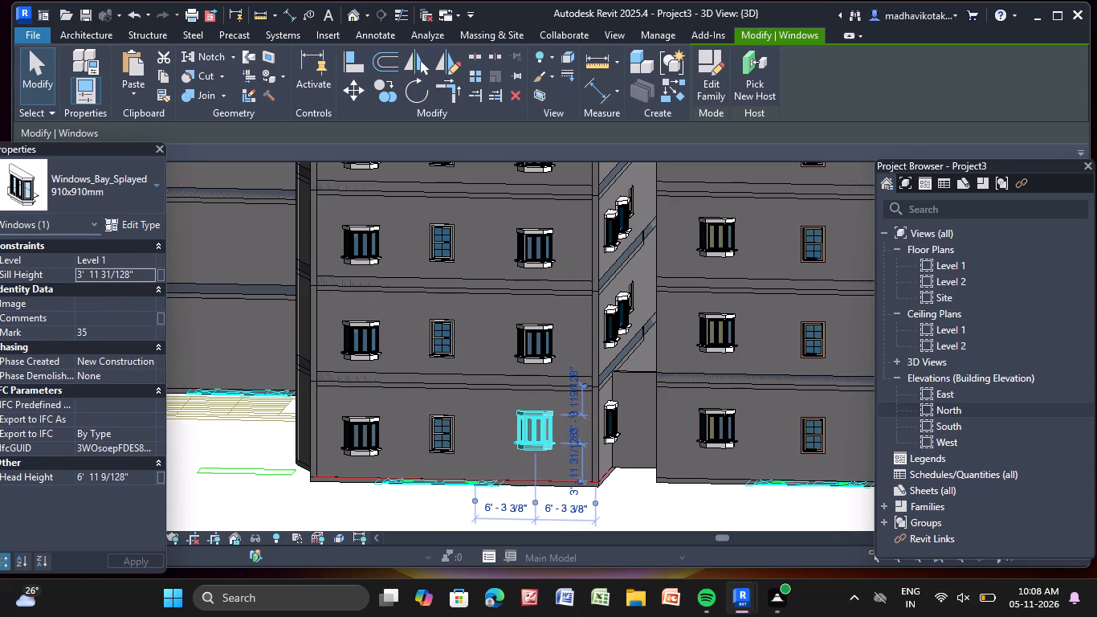
pyautogui.press('BackSpace')
pyautogui.press('BackSpace')
pyautogui.press('BackSpace')
pyautogui.press('BackSpace')
pyautogui.press('BackSpace')
pyautogui.press('BackSpace')
pyautogui.press('BackSpace')
pyautogui.press('BackSpace')
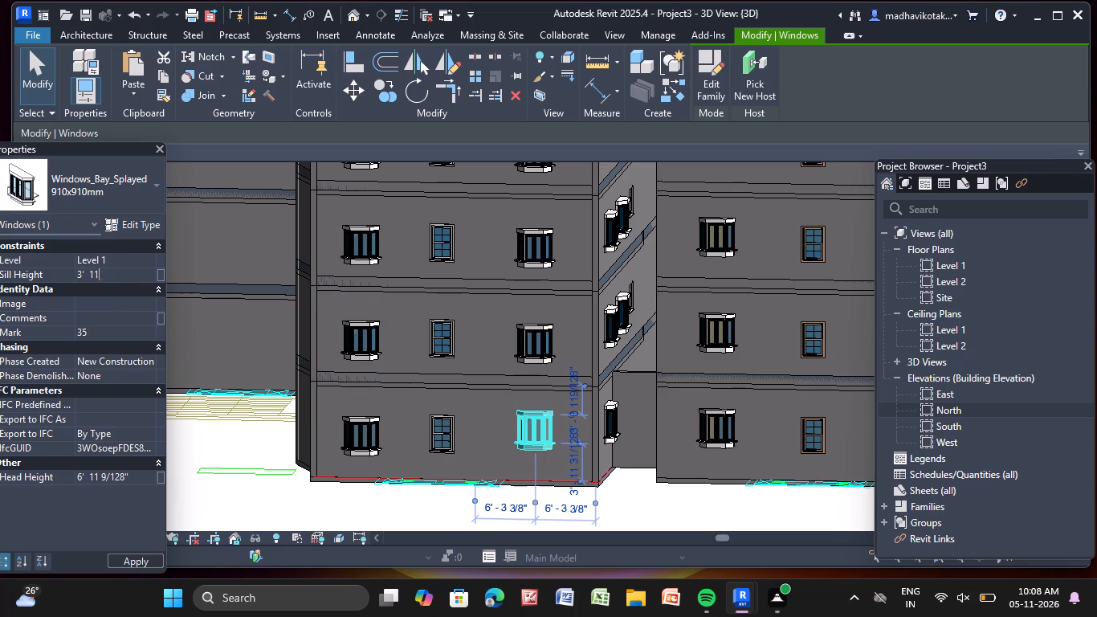
pyautogui.press('BackSpace')
pyautogui.press('BackSpace')
pyautogui.press('Return')
pyautogui.press('Escape')
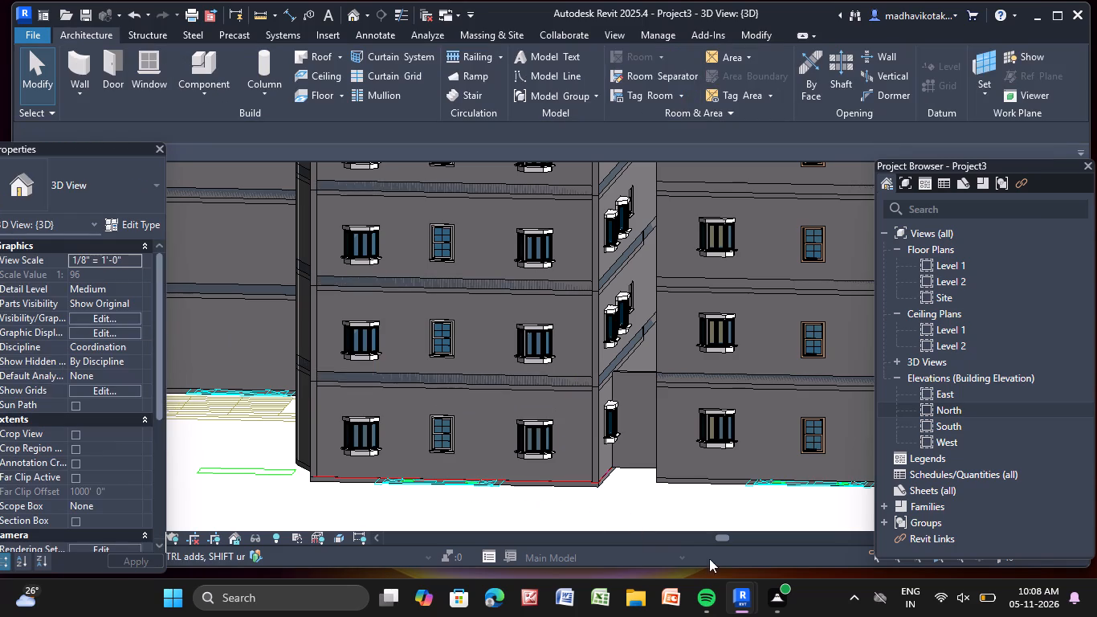
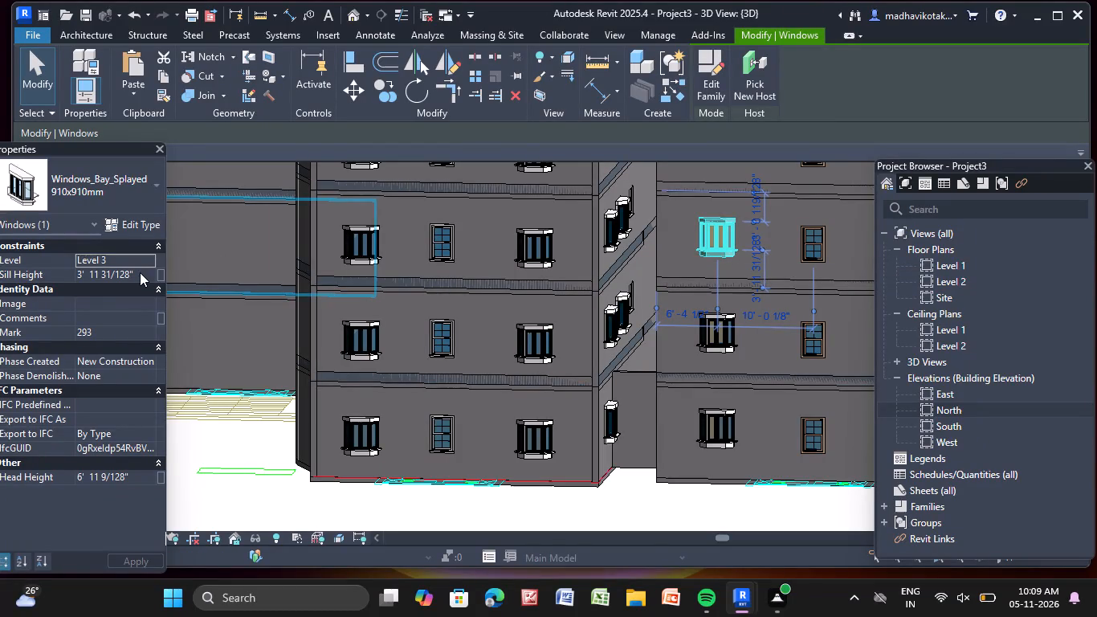
# Set the sill height of the selected Level 3 bay window, on the wing beyond the recessed corner, to 3' 0".
pyautogui.click(140, 272)
pyautogui.press('BackSpace')
pyautogui.press('BackSpace')
pyautogui.press('BackSpace')
pyautogui.press('BackSpace')
pyautogui.press('BackSpace')
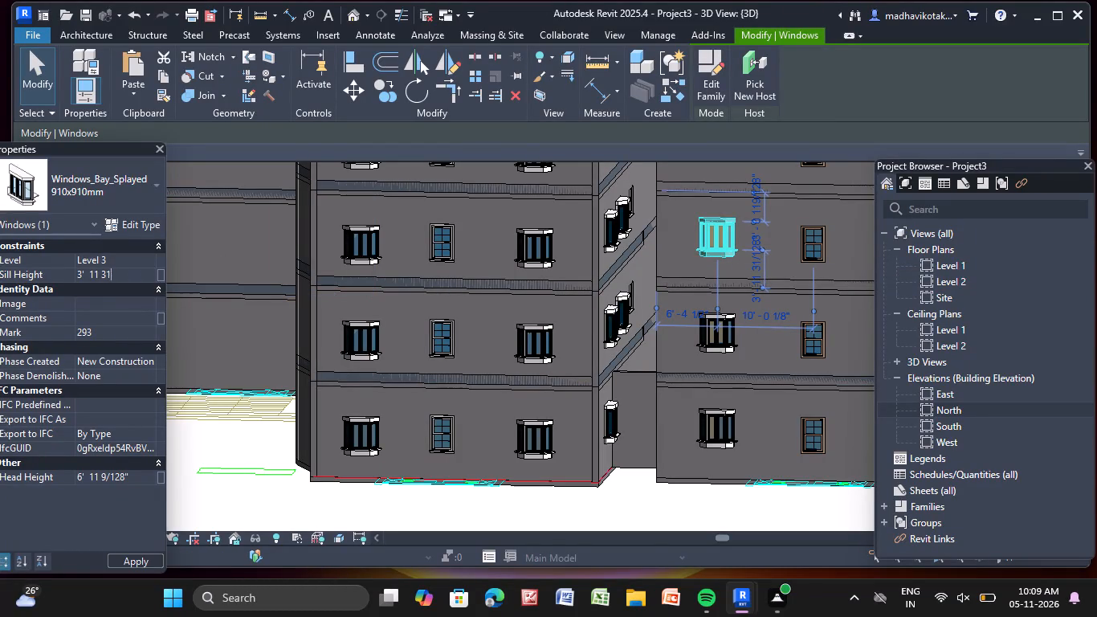
pyautogui.press('BackSpace')
pyautogui.press('BackSpace')
pyautogui.press('BackSpace')
pyautogui.press('BackSpace')
pyautogui.press('BackSpace')
pyautogui.press('BackSpace')
pyautogui.press('Return')
# Set the Level 1 bay window at the bottom of the same column to a 3' 0" sill height.
pyautogui.click(717, 437)
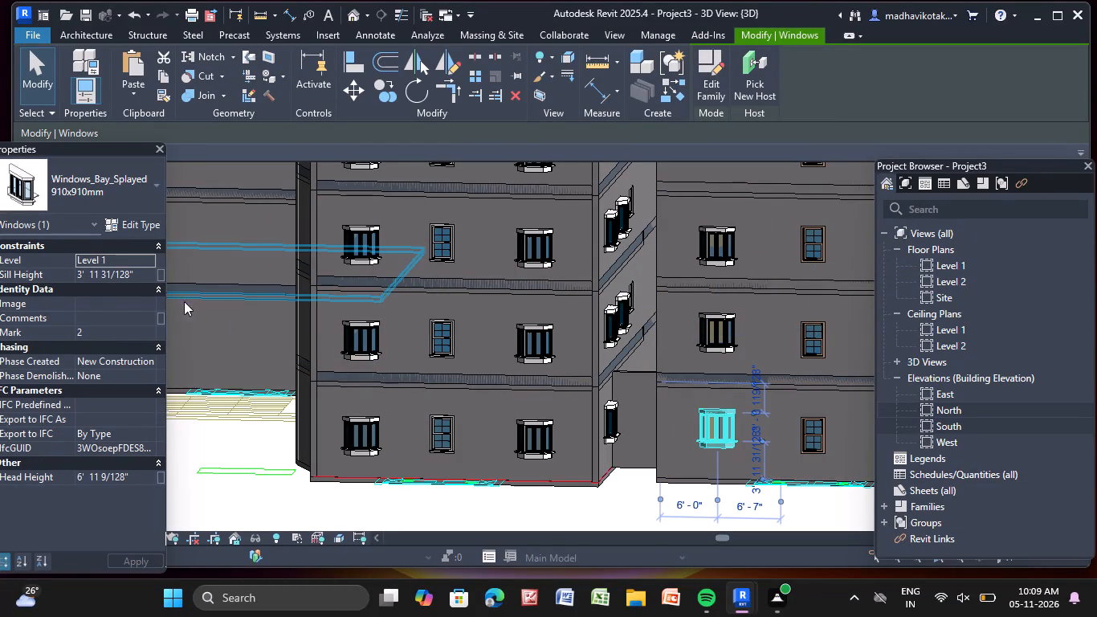
pyautogui.click(142, 276)
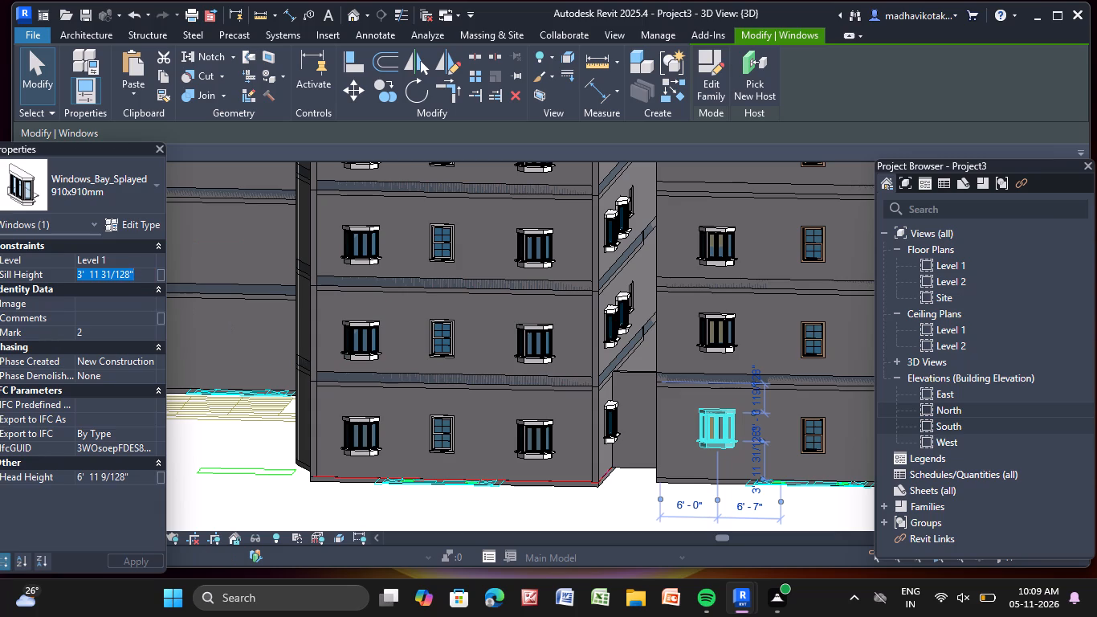
pyautogui.press('BackSpace')
pyautogui.press('BackSpace')
pyautogui.write("3'")
pyautogui.press('Return')
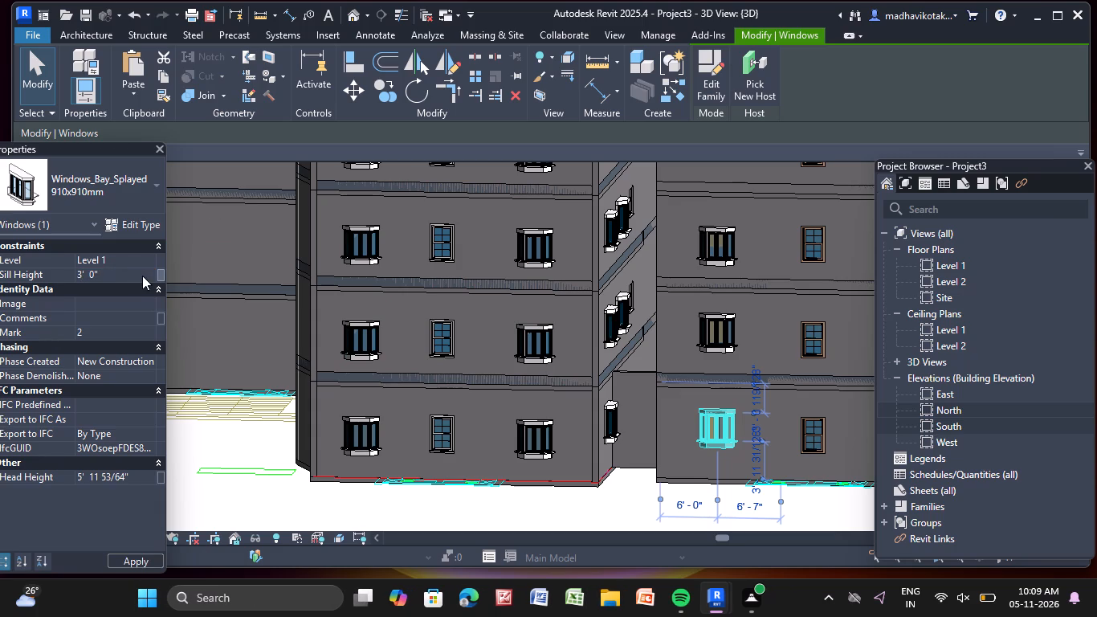
# Set the sill height of the Level 2 bay window directly above, in the same column, to 3' 0".
pyautogui.click(712, 329)
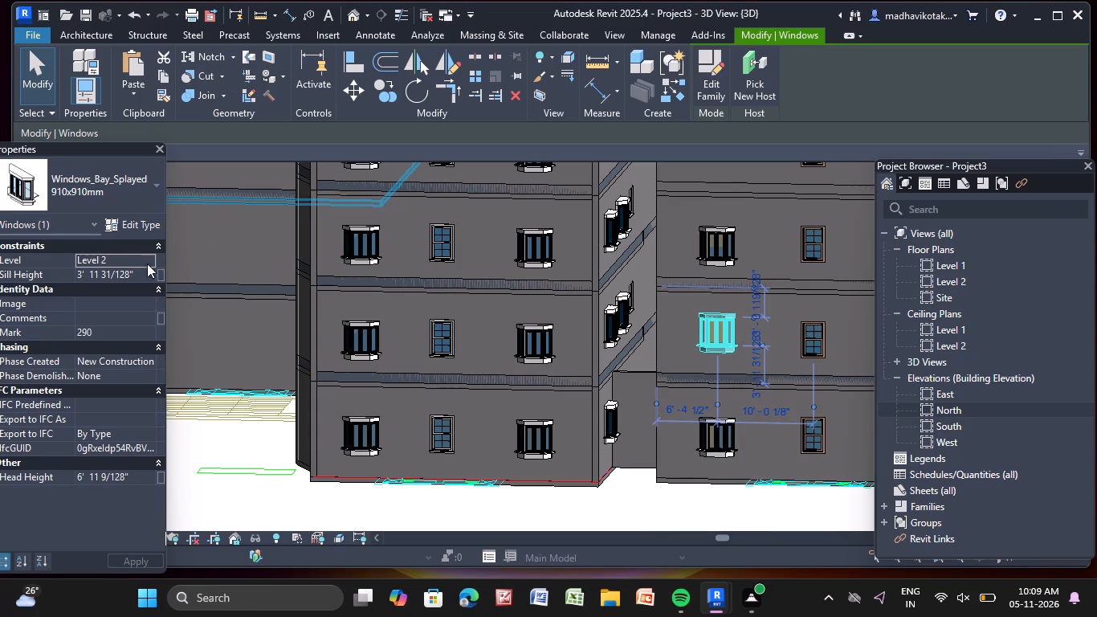
pyautogui.click(135, 273)
pyautogui.press('BackSpace')
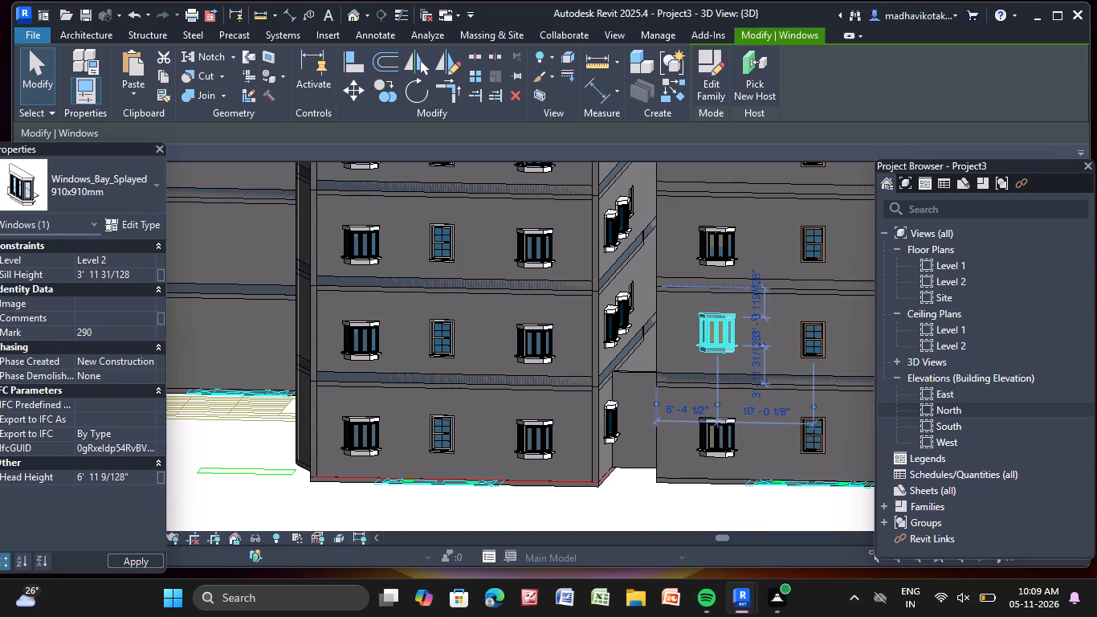
pyautogui.press('BackSpace')
pyautogui.press('BackSpace')
pyautogui.press('BackSpace')
pyautogui.press('BackSpace')
pyautogui.press('BackSpace')
pyautogui.press('BackSpace')
pyautogui.press('BackSpace')
pyautogui.press('BackSpace')
pyautogui.press('BackSpace')
pyautogui.press('Return')
# Set the sill height of the Level 4 bay window in the column beside the recessed corner to 3' 0".
pyautogui.moveTo(639, 285); pyautogui.dragTo(622, 452, button='middle')
pyautogui.click(693, 320)
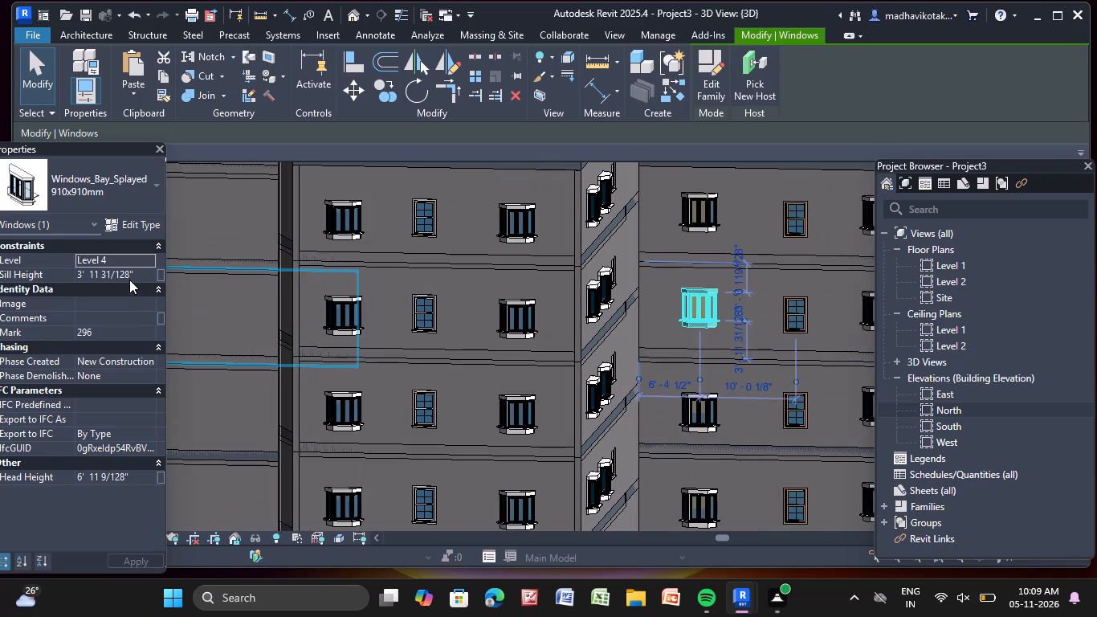
pyautogui.click(132, 276)
pyautogui.rightClick(135, 276)
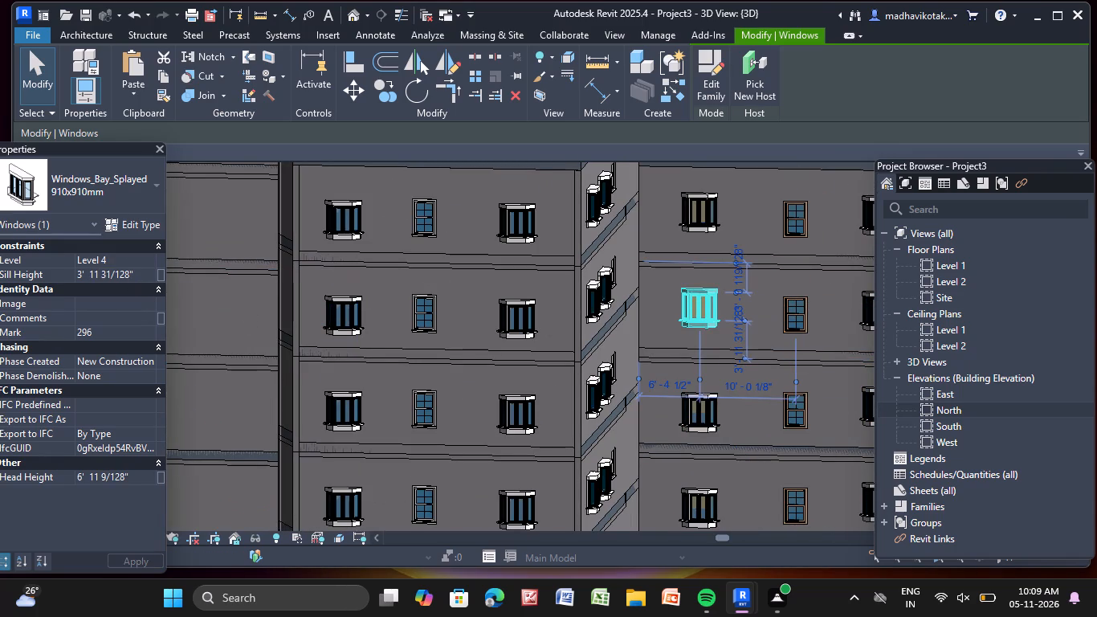
pyautogui.click(140, 272)
pyautogui.press('BackSpace')
pyautogui.press('BackSpace')
pyautogui.press('BackSpace')
pyautogui.press('BackSpace')
pyautogui.press('BackSpace')
pyautogui.press('BackSpace')
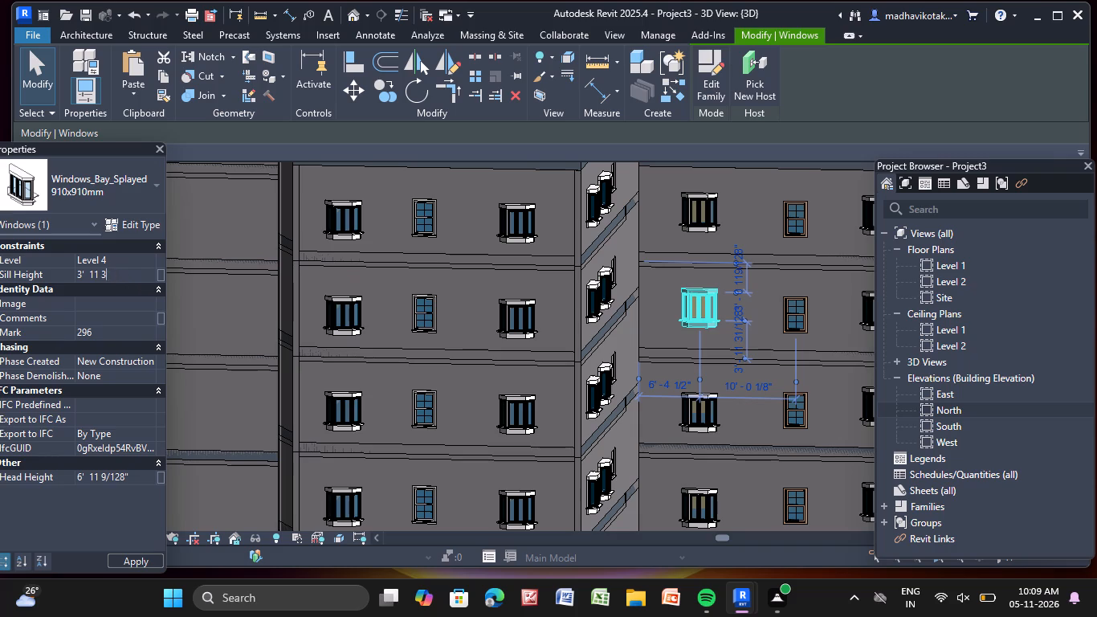
pyautogui.press('BackSpace')
pyautogui.press('BackSpace')
pyautogui.press('BackSpace')
pyautogui.press('BackSpace')
pyautogui.press('BackSpace')
pyautogui.press('BackSpace')
pyautogui.press('BackSpace')
pyautogui.press("'")
pyautogui.press('Return')
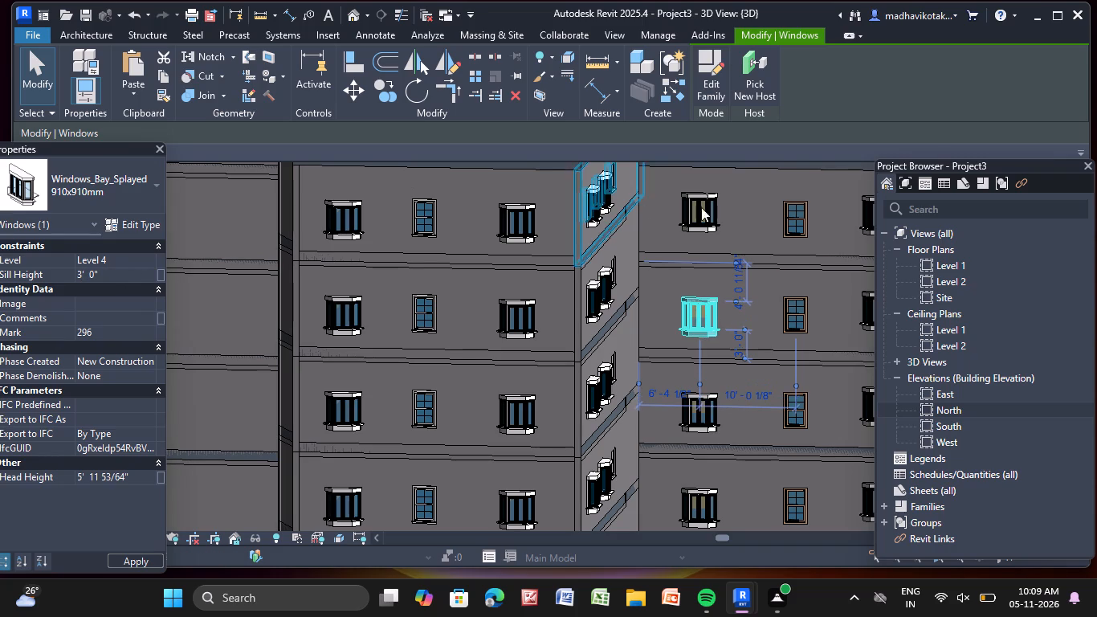
# Set the Level 5 bay window directly above, in the same column, to a 3' 0" sill height.
pyautogui.click(712, 207)
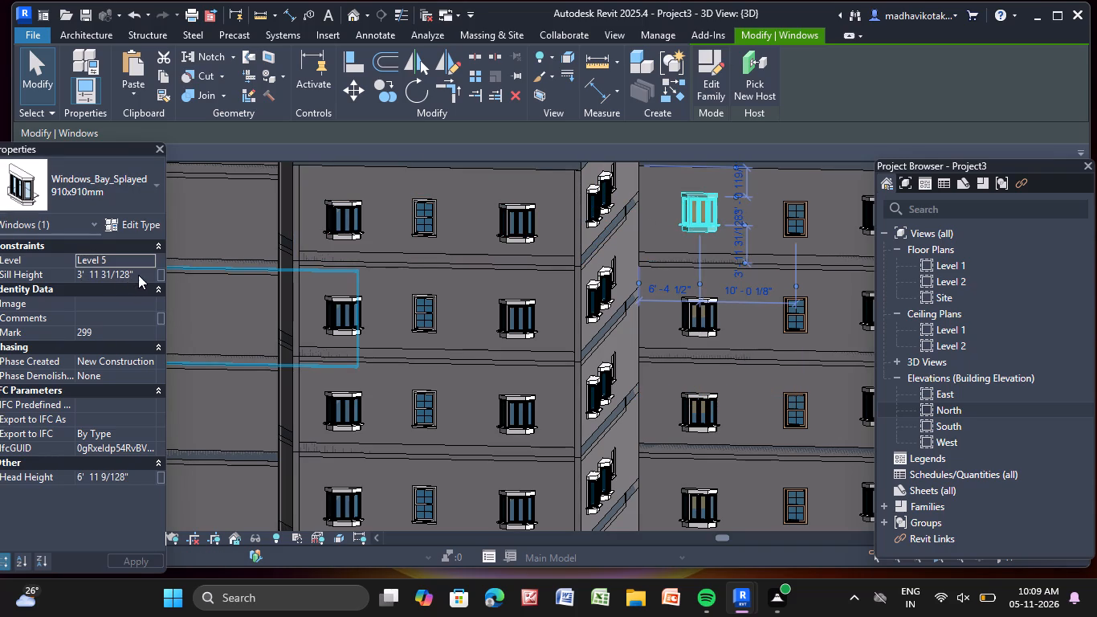
pyautogui.click(139, 275)
pyautogui.rightClick(141, 272)
pyautogui.press('BackSpace')
pyautogui.press('BackSpace')
pyautogui.press('BackSpace')
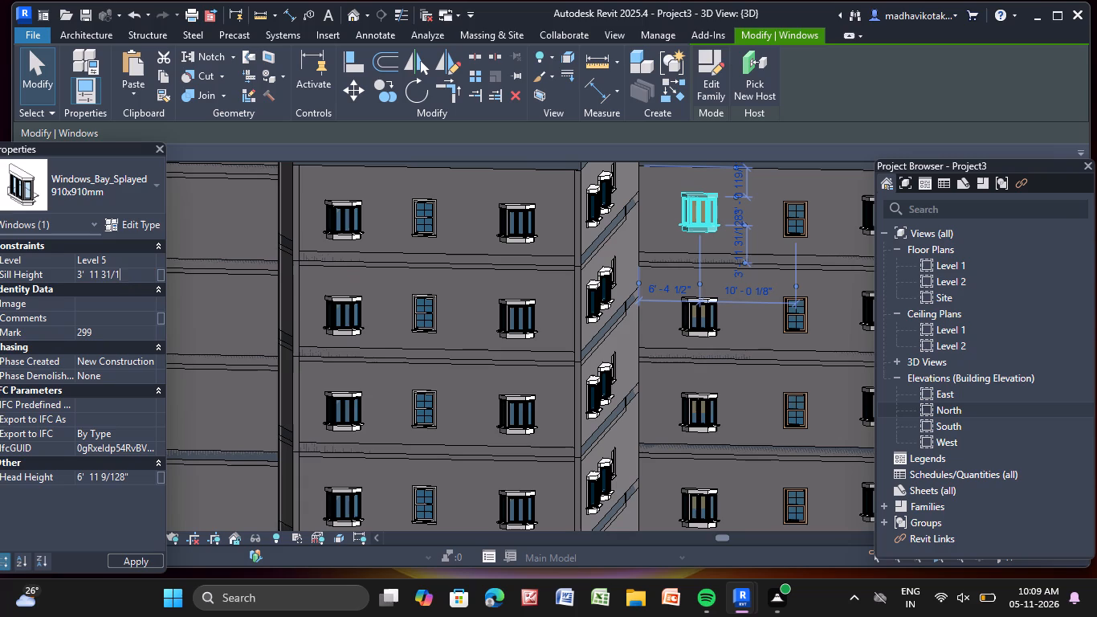
pyautogui.press('BackSpace')
pyautogui.press('BackSpace')
pyautogui.press('BackSpace')
pyautogui.press('BackSpace')
pyautogui.press('BackSpace')
pyautogui.press('BackSpace')
pyautogui.press('BackSpace')
pyautogui.press('BackSpace')
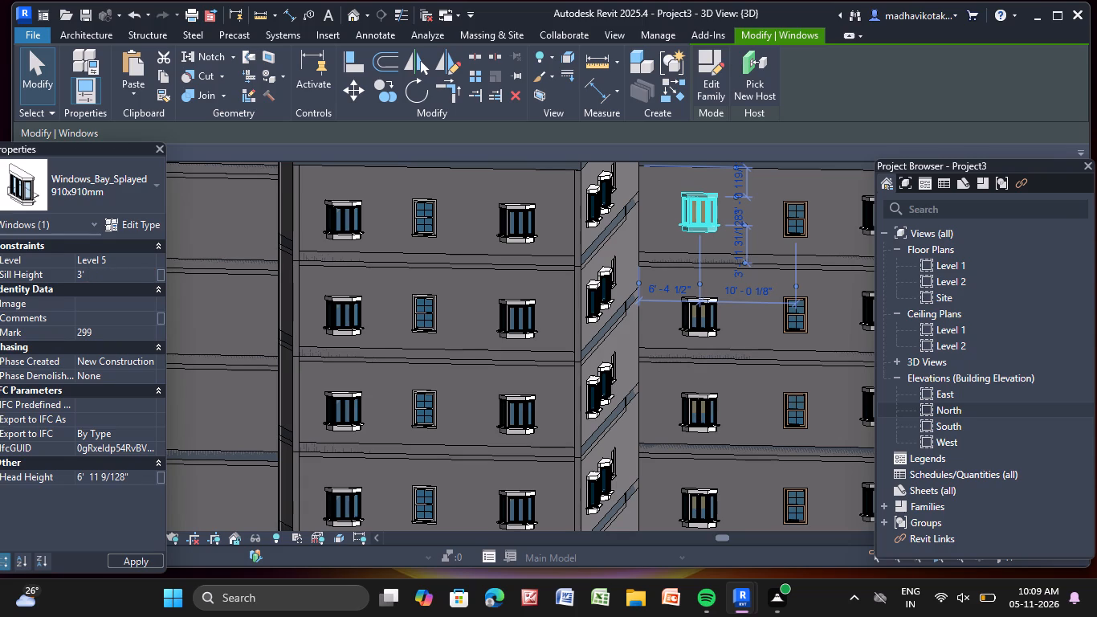
pyautogui.press('Return')
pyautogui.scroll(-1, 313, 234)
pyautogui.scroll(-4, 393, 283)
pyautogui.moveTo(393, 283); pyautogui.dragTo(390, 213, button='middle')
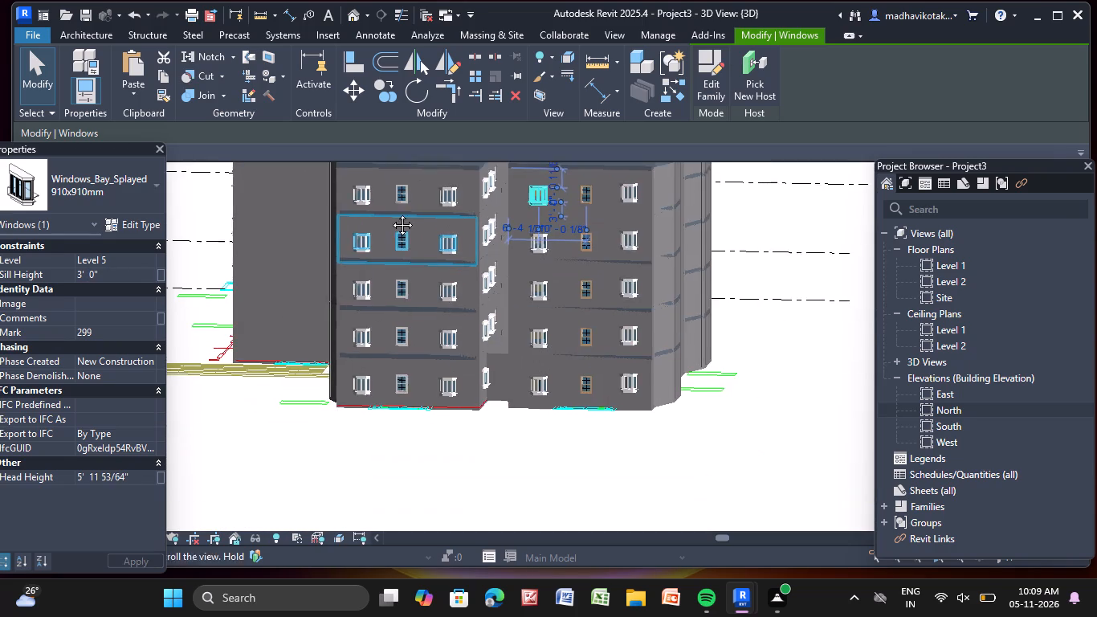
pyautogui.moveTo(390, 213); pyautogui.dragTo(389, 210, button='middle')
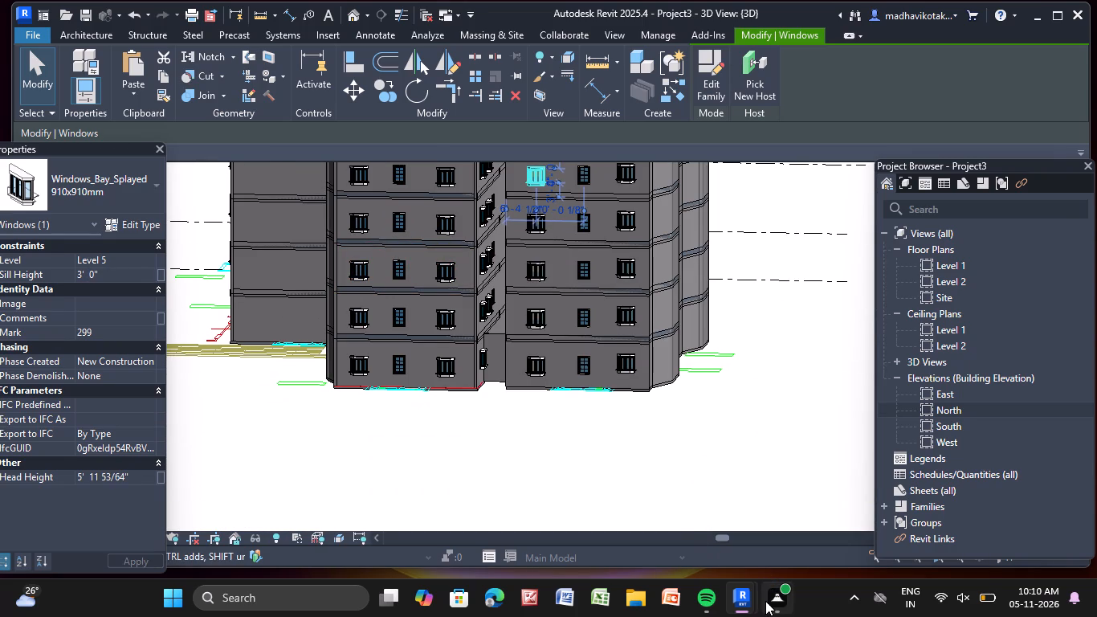
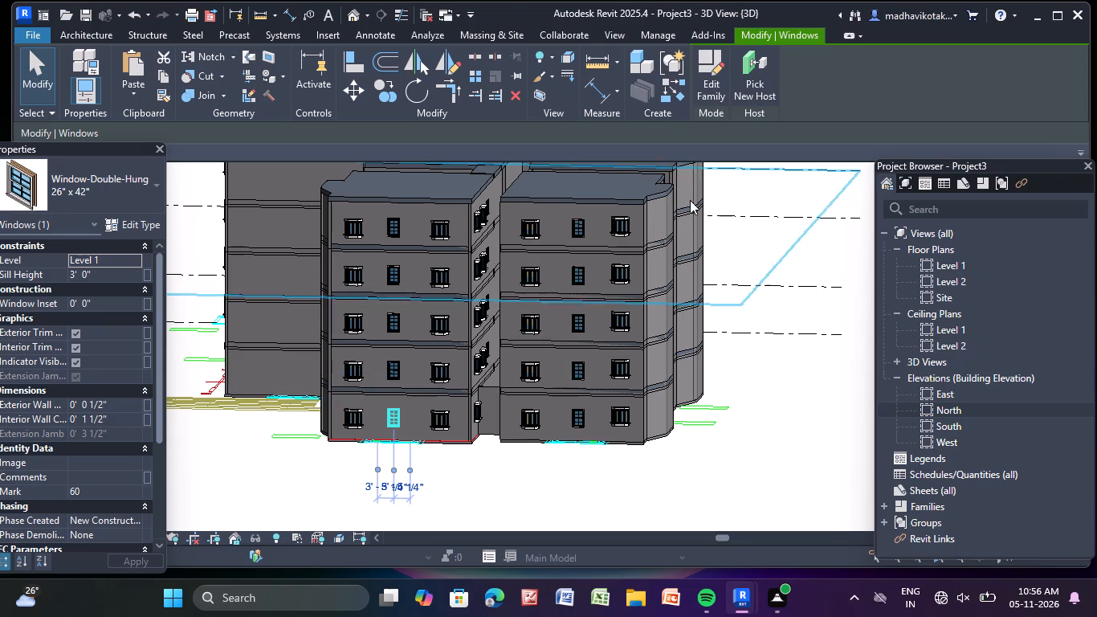
# Deselect the Level 1 double-hung window in the middle of the projecting facade block.
pyautogui.press('Escape')
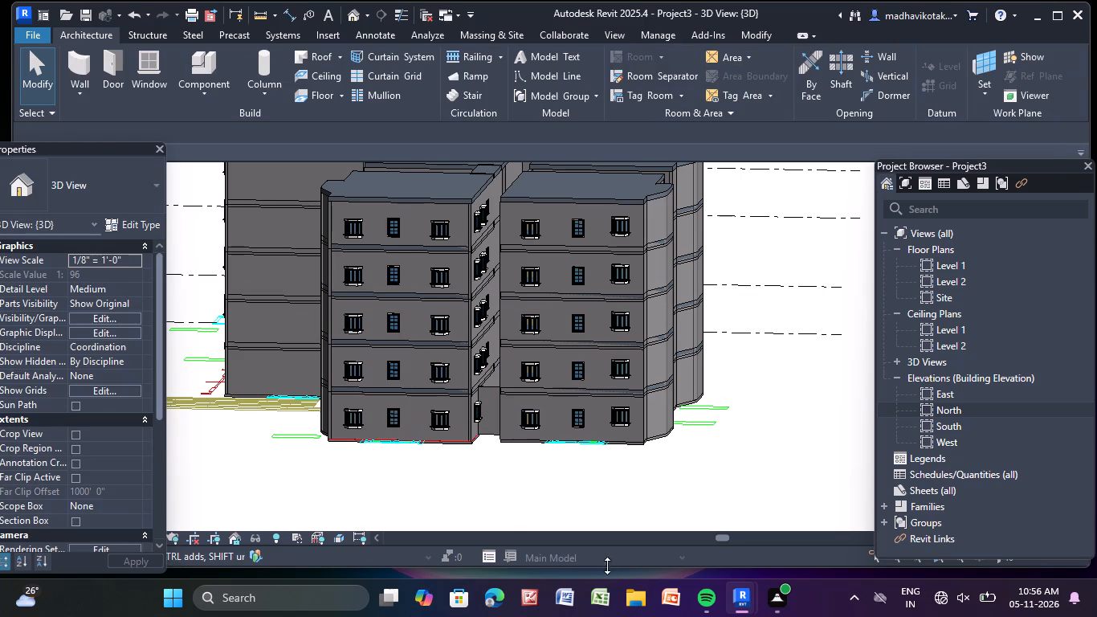
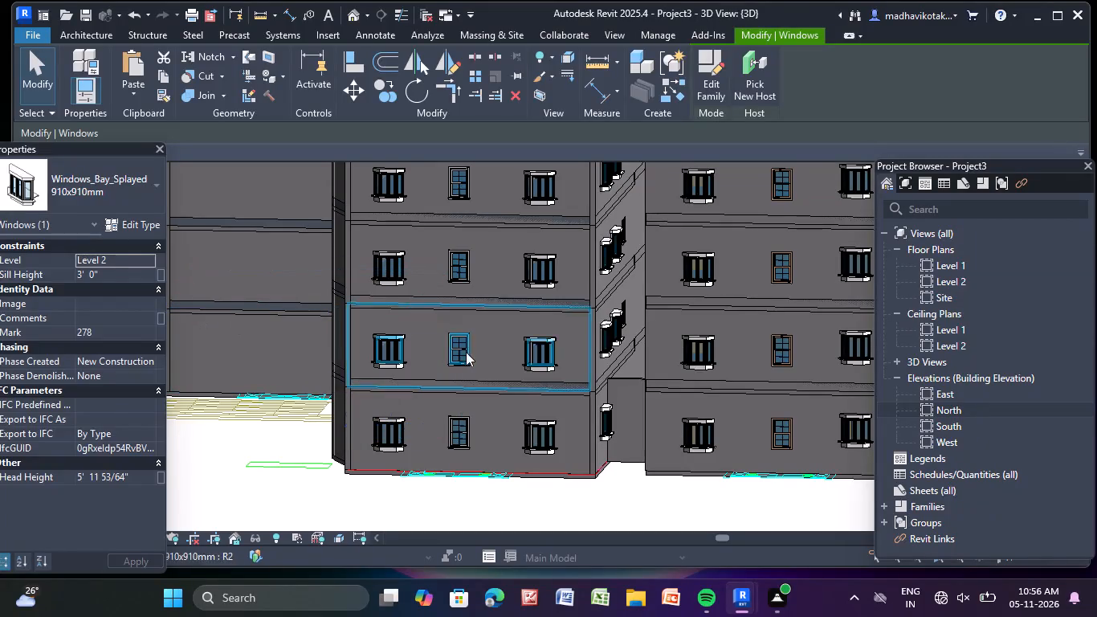
# Check the sill heights of the splayed bay windows on the lower levels of the two adjacent front facade blocks.
pyautogui.click(556, 439)
pyautogui.press('Escape')
pyautogui.click(549, 350)
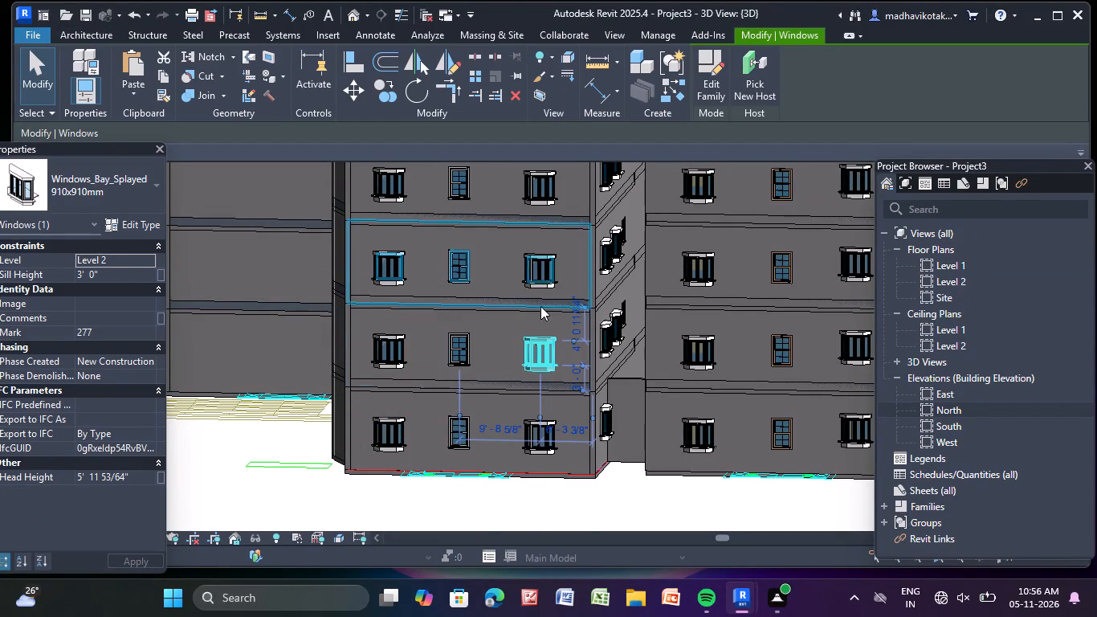
pyautogui.click(544, 272)
pyautogui.press('Escape')
pyautogui.scroll(-5, 563, 279)
pyautogui.moveTo(556, 280); pyautogui.dragTo(410, 316, button='middle')
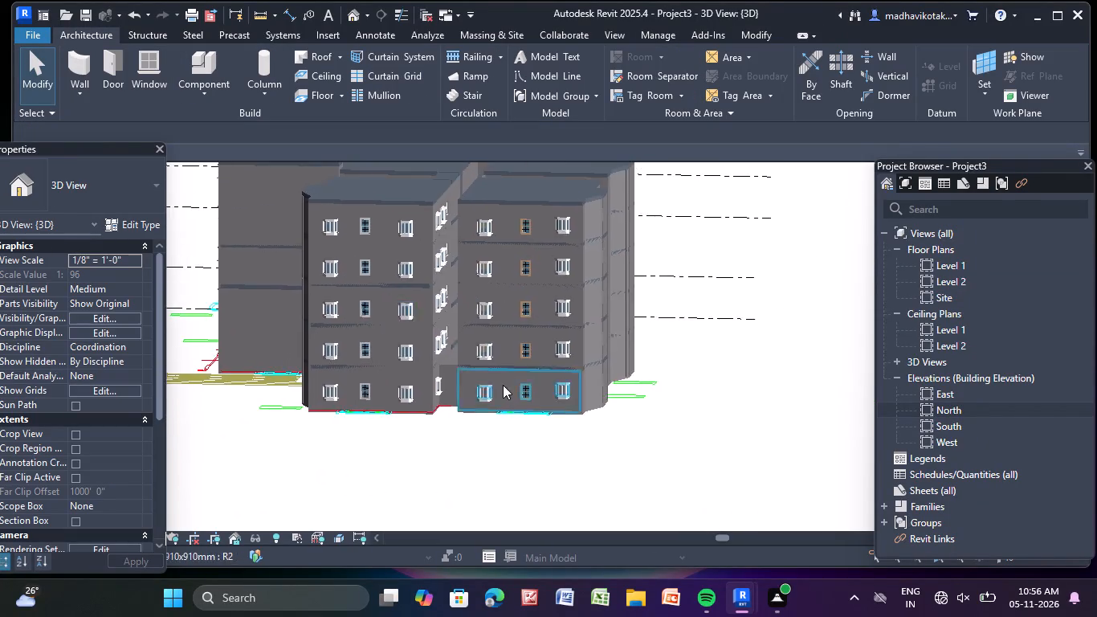
pyautogui.scroll(7, 503, 390)
pyautogui.click(448, 387)
pyautogui.press('Escape')
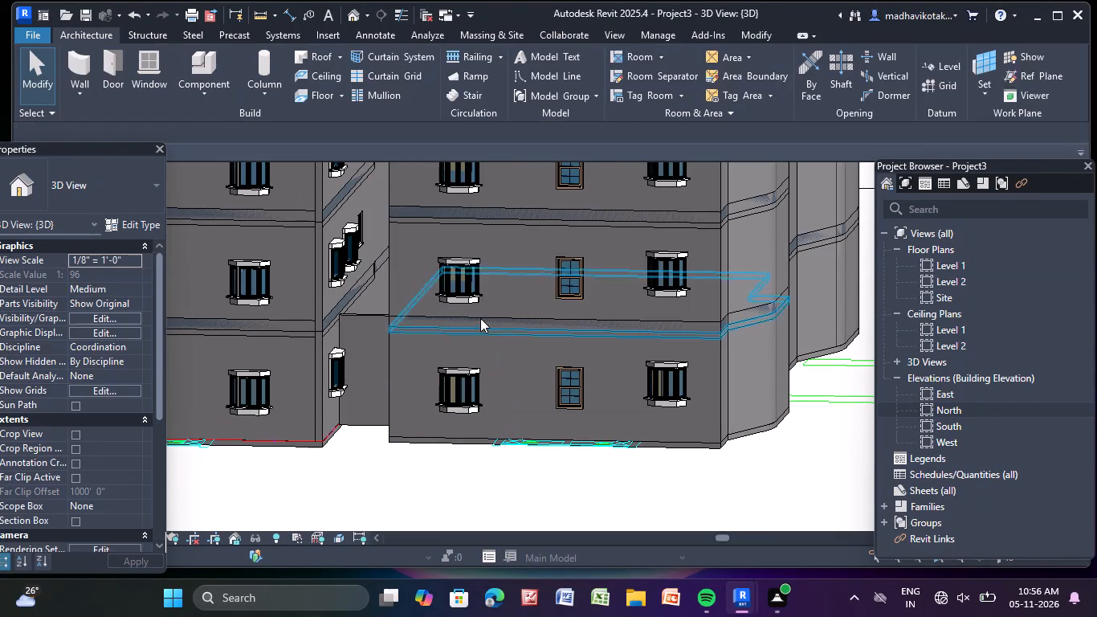
pyautogui.click(451, 288)
pyautogui.press('Escape')
# Set the sill height to 3' for the Level 2 splayed bay window nearest the front corner of the side return wall.
pyautogui.click(345, 260)
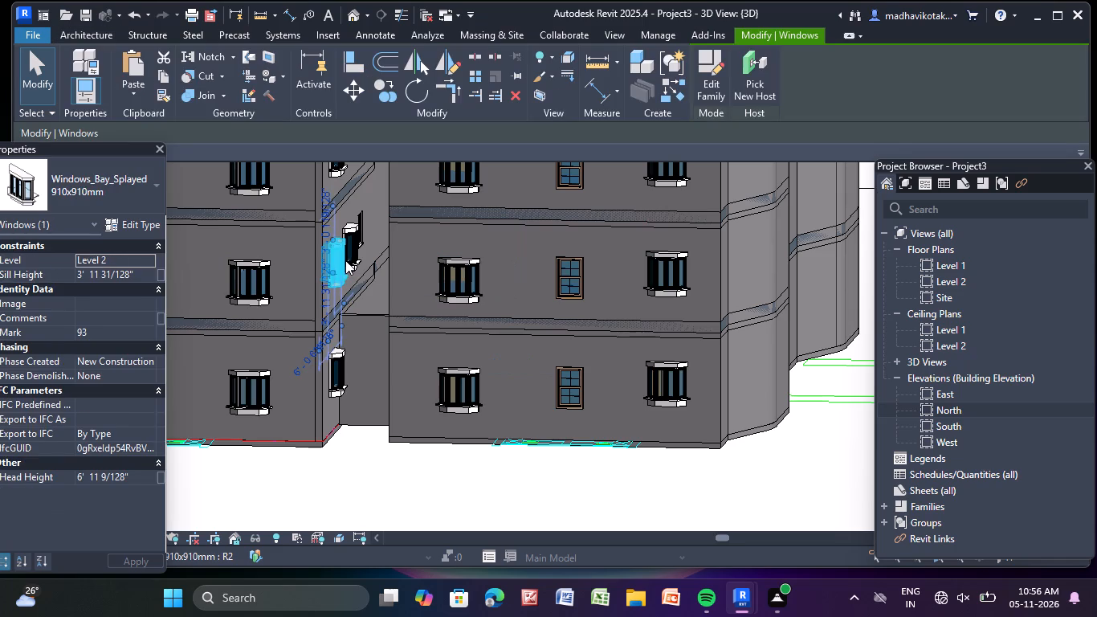
pyautogui.scroll(2, 304, 278)
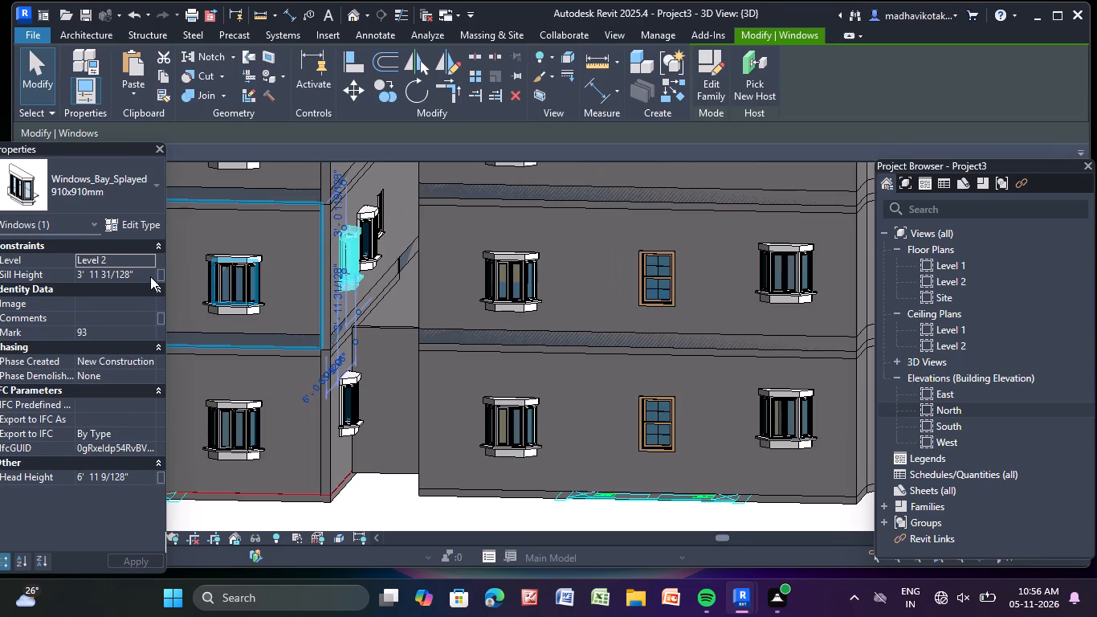
pyautogui.click(150, 276)
pyautogui.press('BackSpace')
pyautogui.press('BackSpace')
pyautogui.write("3'")
pyautogui.press('Return')
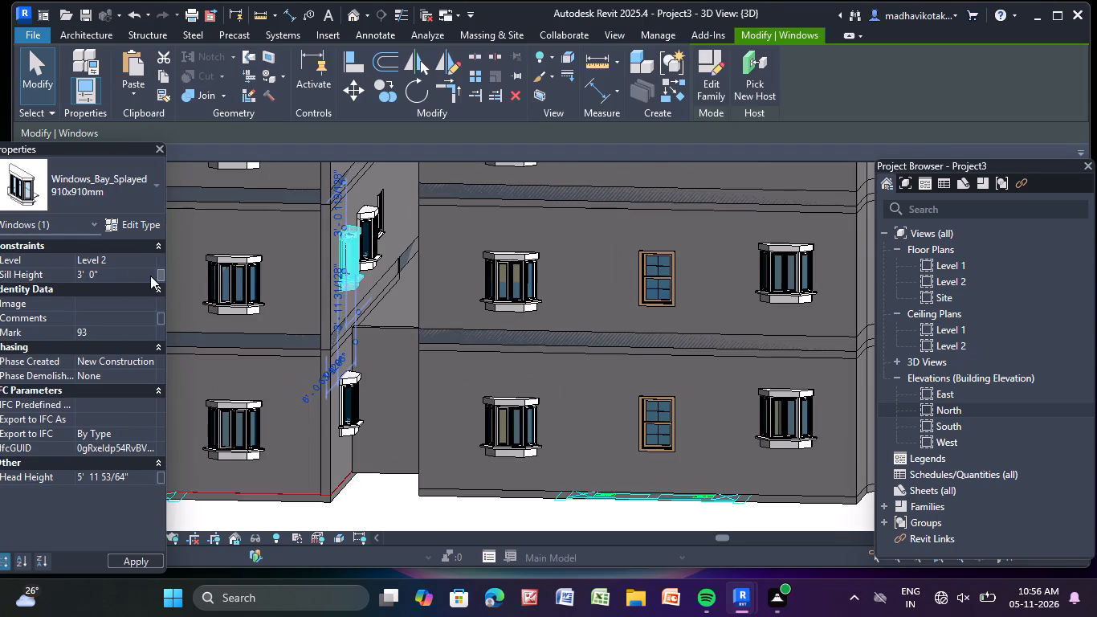
# Set the sill height to 3' for the Level 1 splayed bay window on the same side return wall.
pyautogui.scroll(5, 349, 395)
pyautogui.click(349, 395)
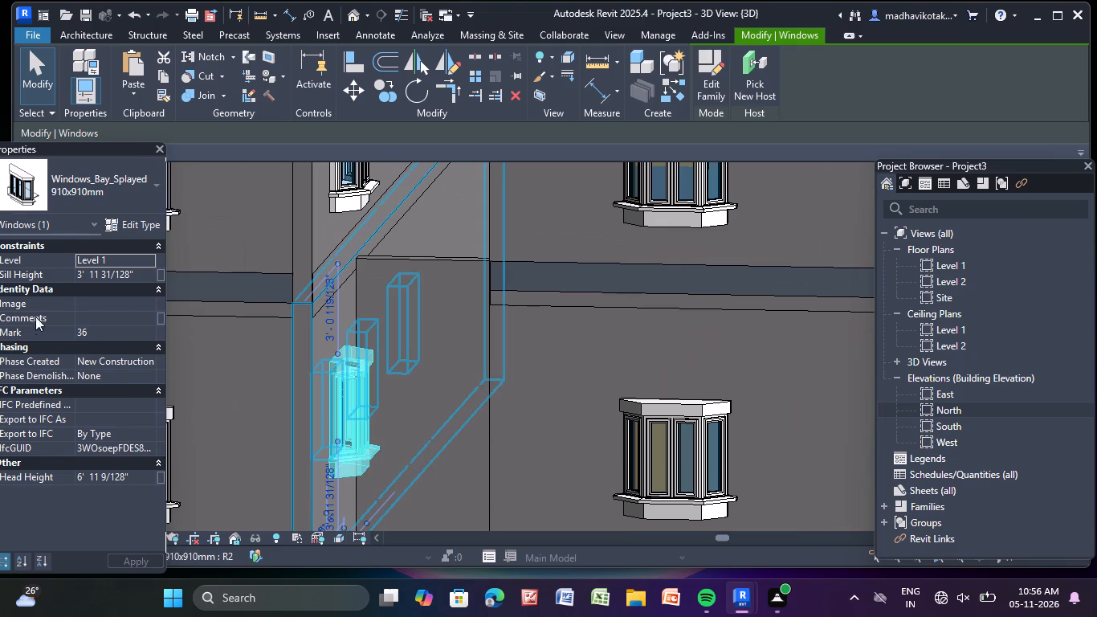
pyautogui.click(144, 277)
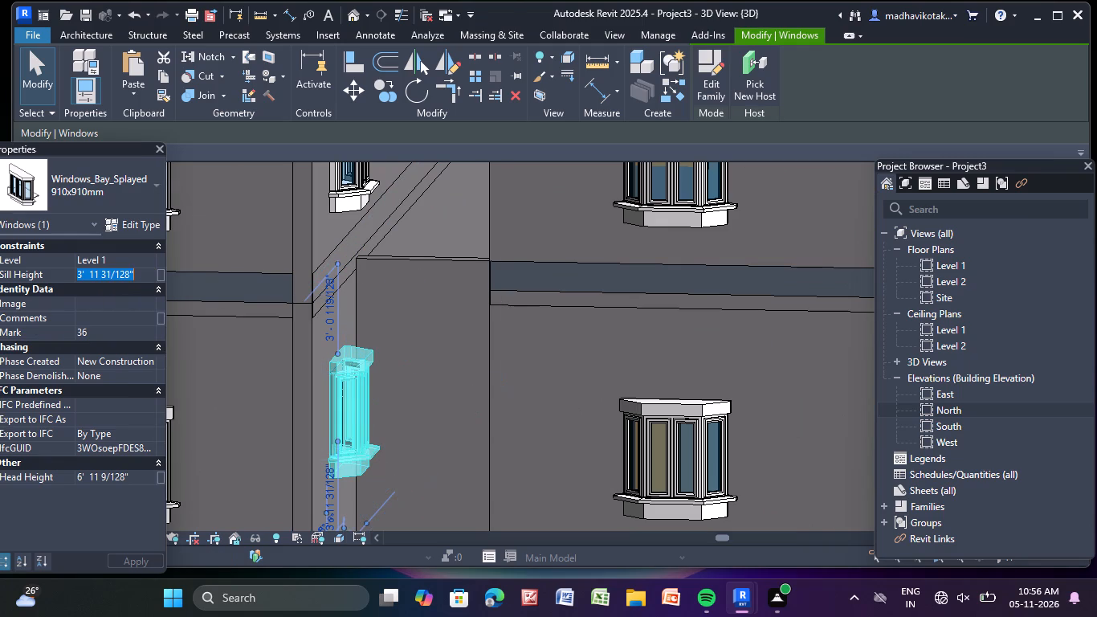
pyautogui.click(144, 277)
pyautogui.press('BackSpace')
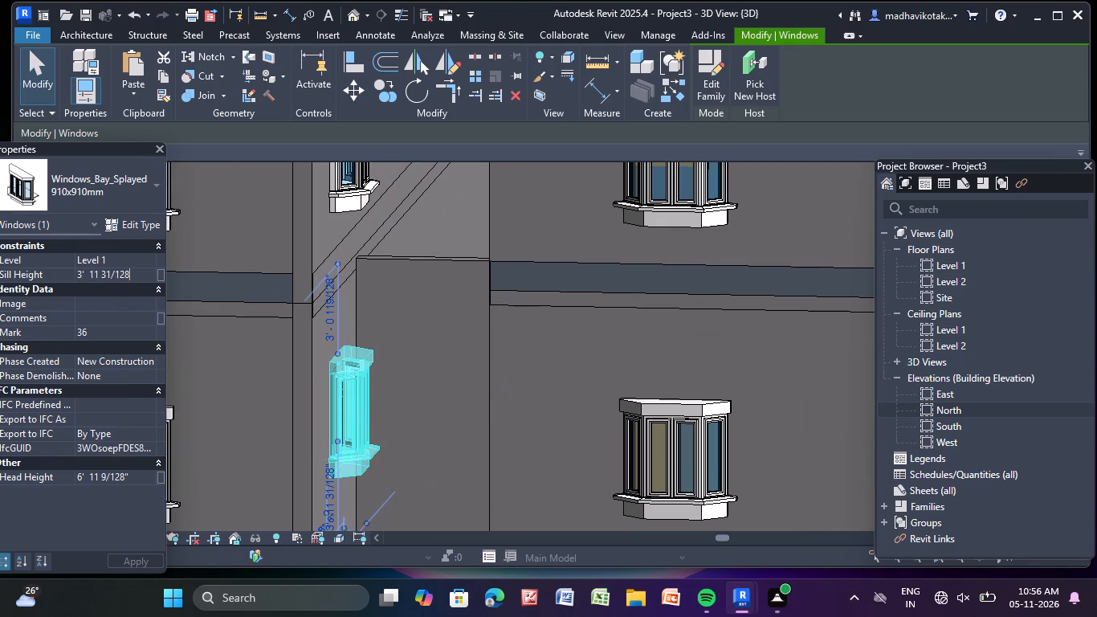
pyautogui.press('BackSpace')
pyautogui.press('BackSpace')
pyautogui.press('BackSpace')
pyautogui.press('BackSpace')
pyautogui.press('BackSpace')
pyautogui.press('BackSpace')
pyautogui.press('BackSpace')
pyautogui.press('BackSpace')
pyautogui.press('BackSpace')
pyautogui.press('BackSpace')
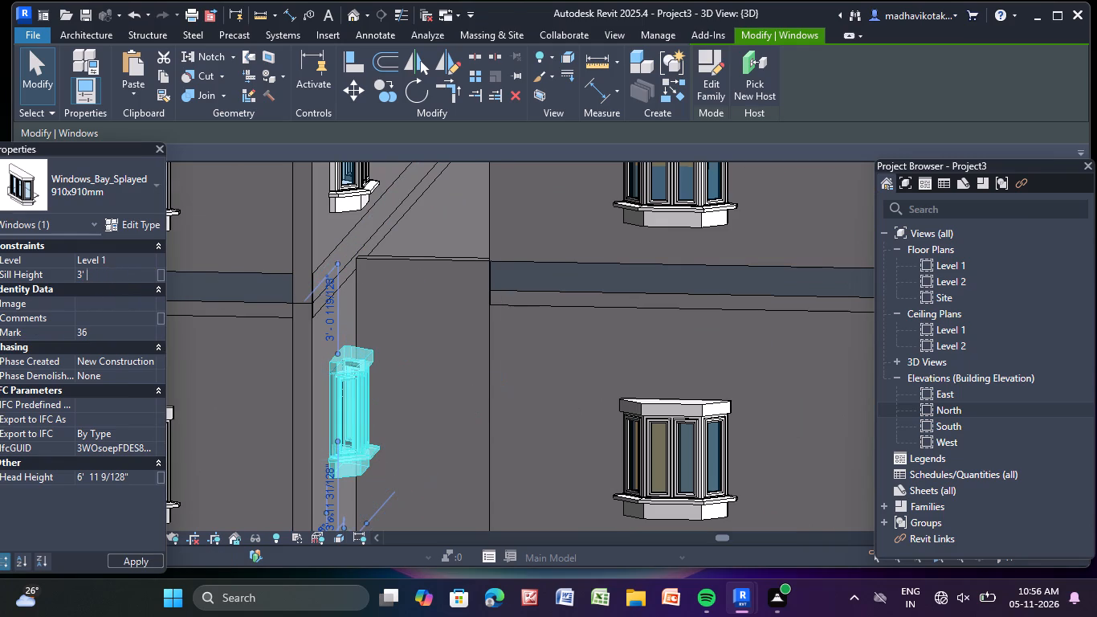
pyautogui.press('Return')
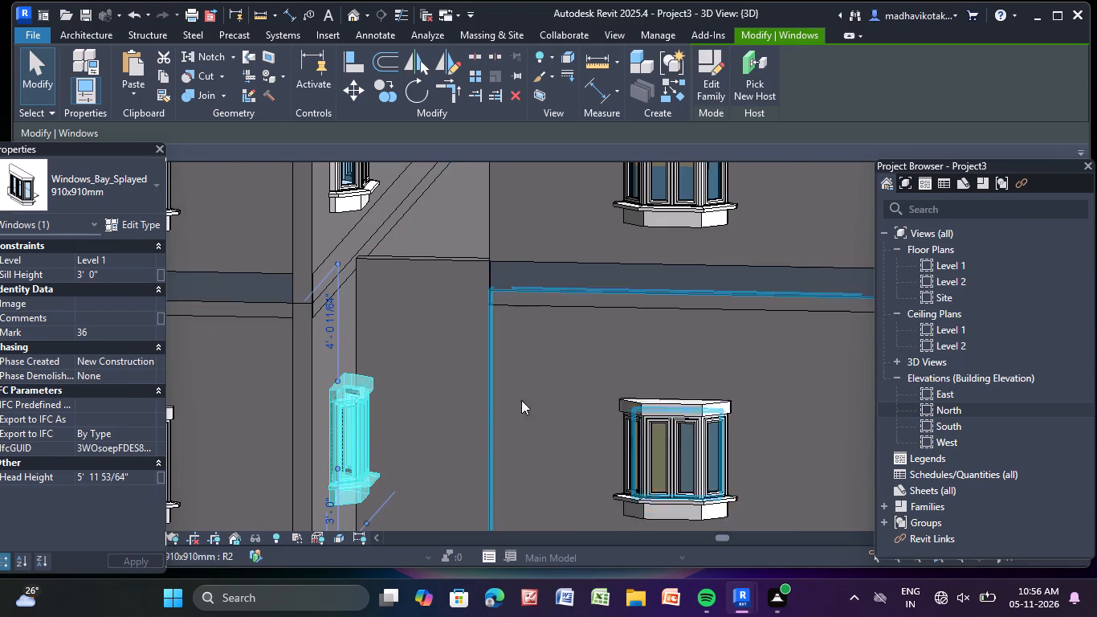
pyautogui.moveTo(446, 253); pyautogui.dragTo(490, 472, button='middle')
pyautogui.click(398, 333)
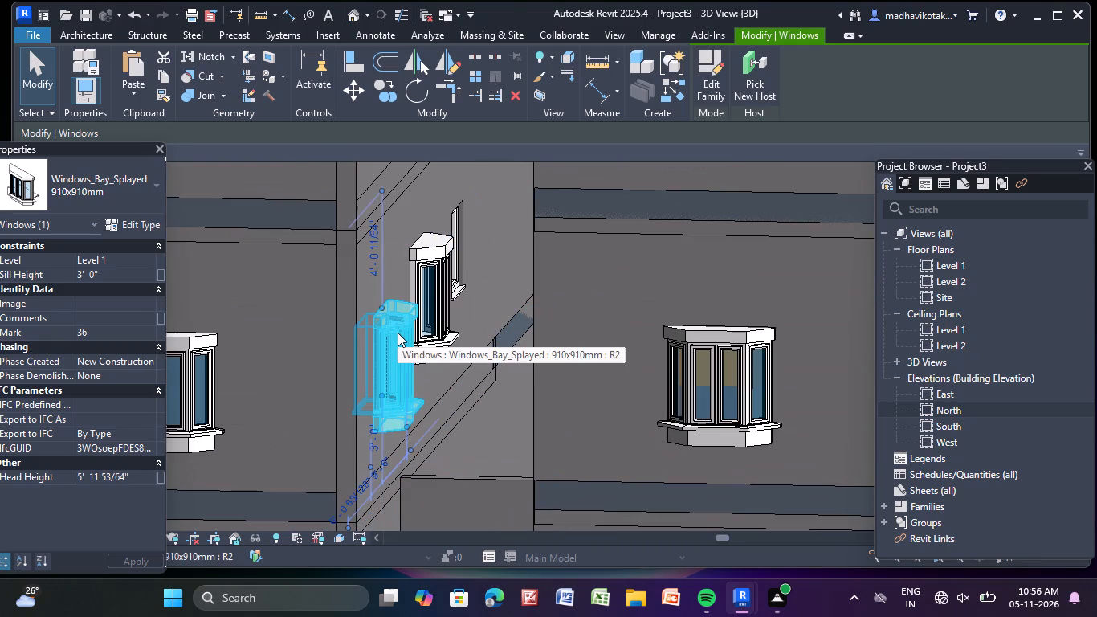
pyautogui.press('Escape')
# Set the sill height to 3' for the Level 3 splayed bay window nearest the front corner of the side return wall.
pyautogui.scroll(-5, 398, 333)
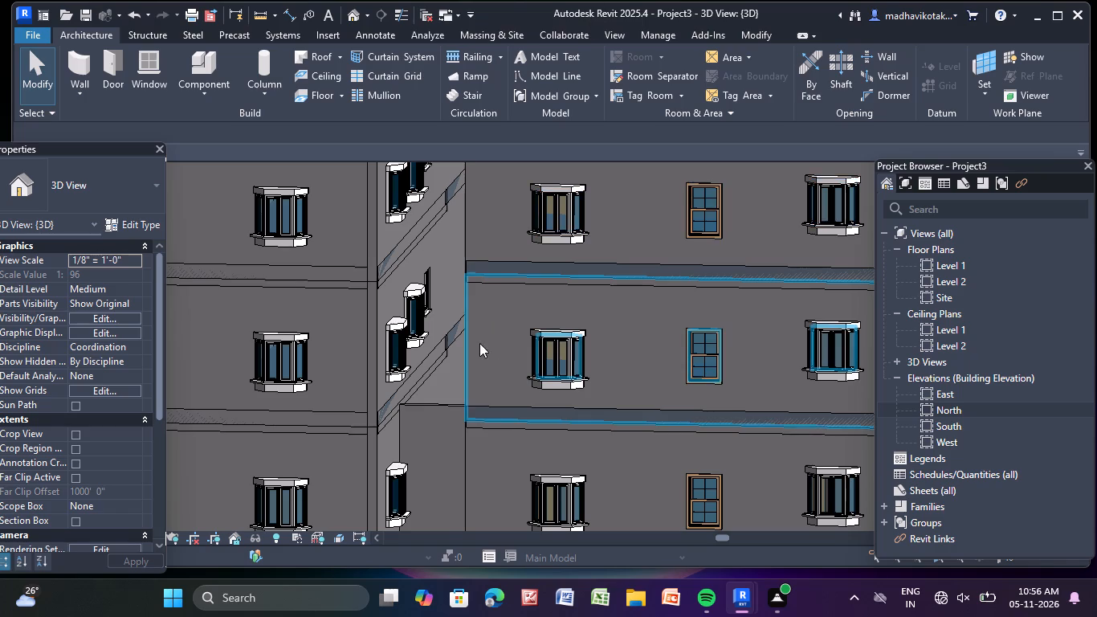
pyautogui.moveTo(479, 345); pyautogui.dragTo(550, 477, button='middle')
pyautogui.scroll(3, 405, 283)
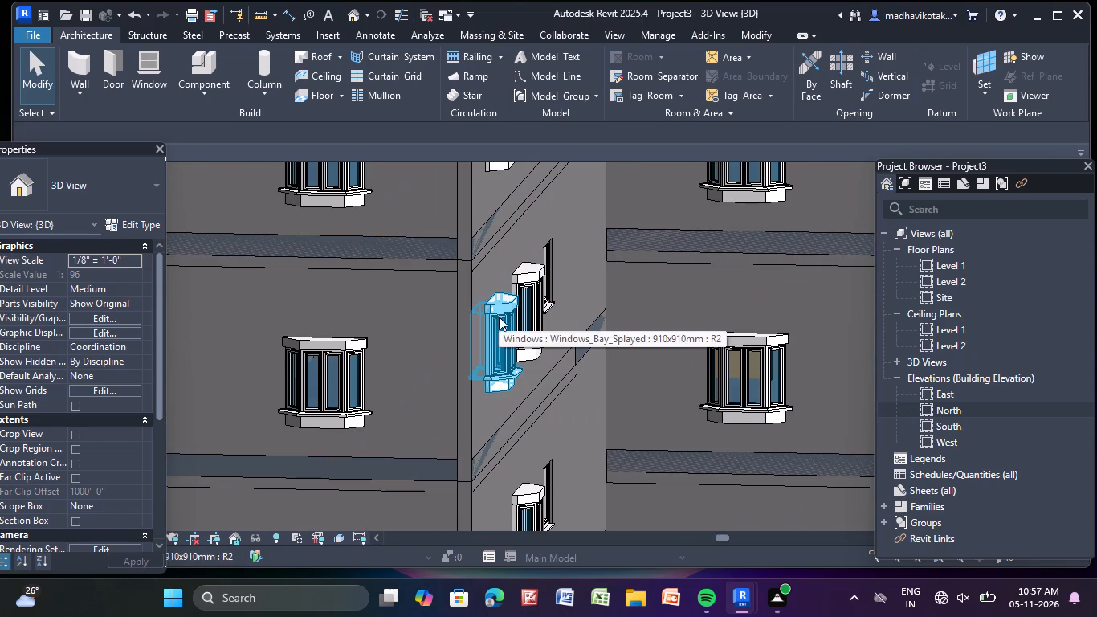
pyautogui.click(499, 317)
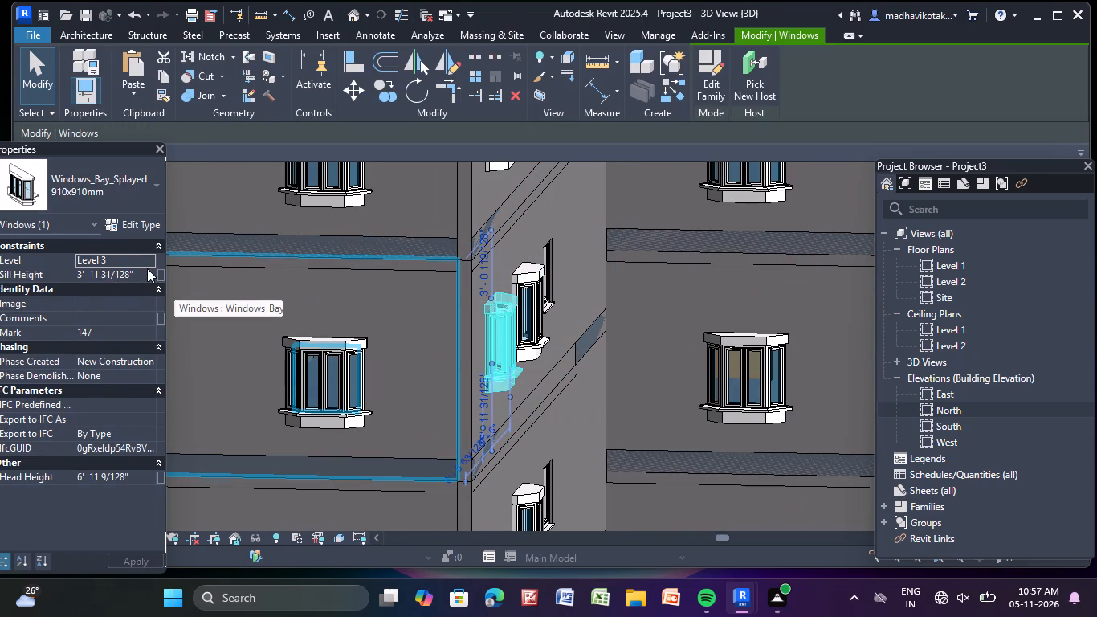
pyautogui.click(146, 268)
pyautogui.rightClick(145, 268)
pyautogui.click(145, 268)
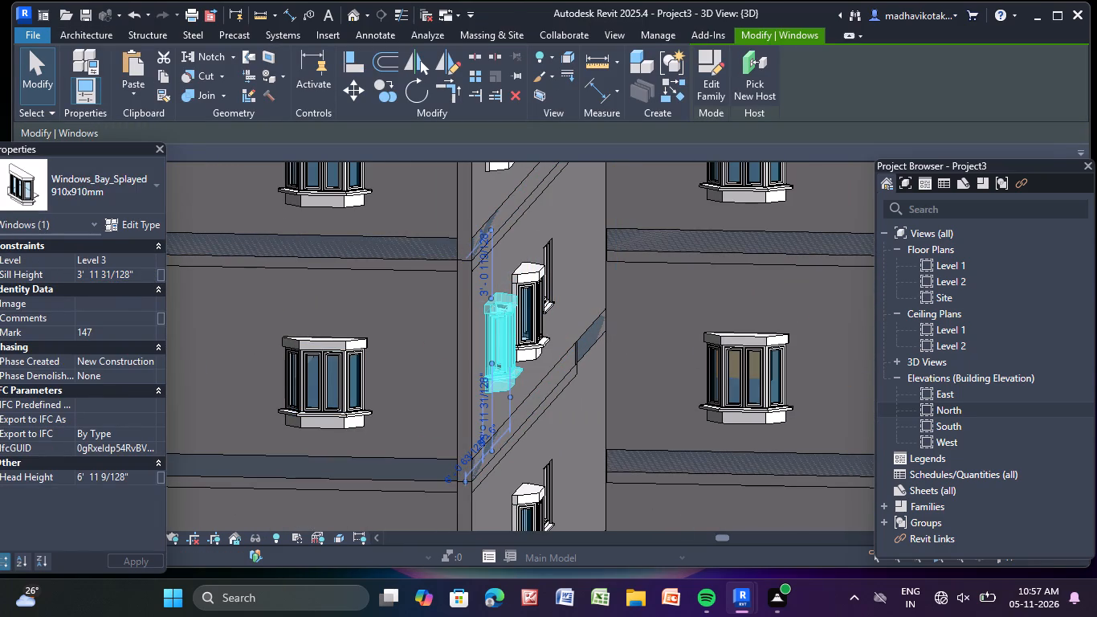
pyautogui.press('BackSpace')
pyautogui.press('BackSpace')
pyautogui.press('BackSpace')
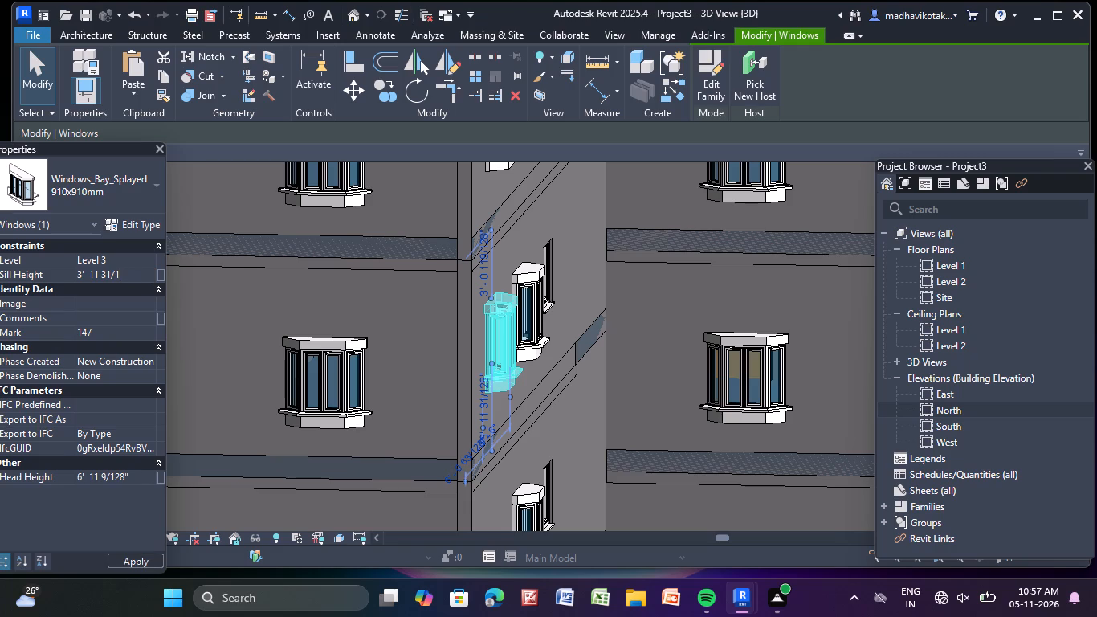
pyautogui.press('BackSpace')
pyautogui.press('BackSpace')
pyautogui.press('BackSpace')
pyautogui.press('BackSpace')
pyautogui.press('BackSpace')
pyautogui.press('BackSpace')
pyautogui.press('BackSpace')
pyautogui.press('BackSpace')
pyautogui.press('Return')
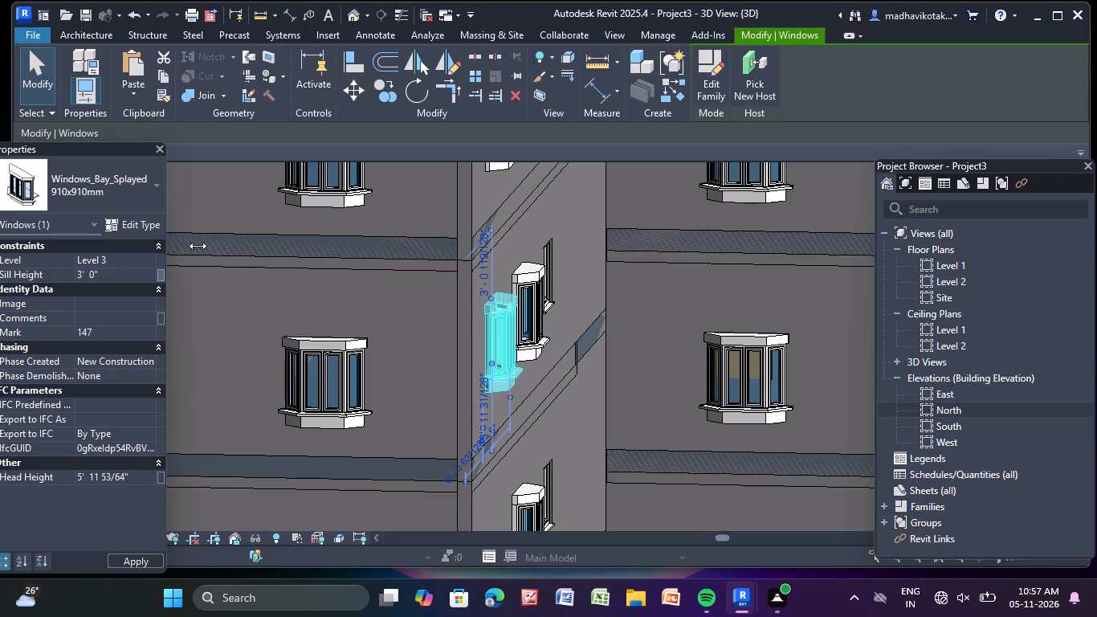
# Set the sill height to 3' for the Level 4 splayed bay window nearest the front corner of the side return wall.
pyautogui.moveTo(407, 350); pyautogui.dragTo(377, 463, button='middle')
pyautogui.scroll(2, 482, 215)
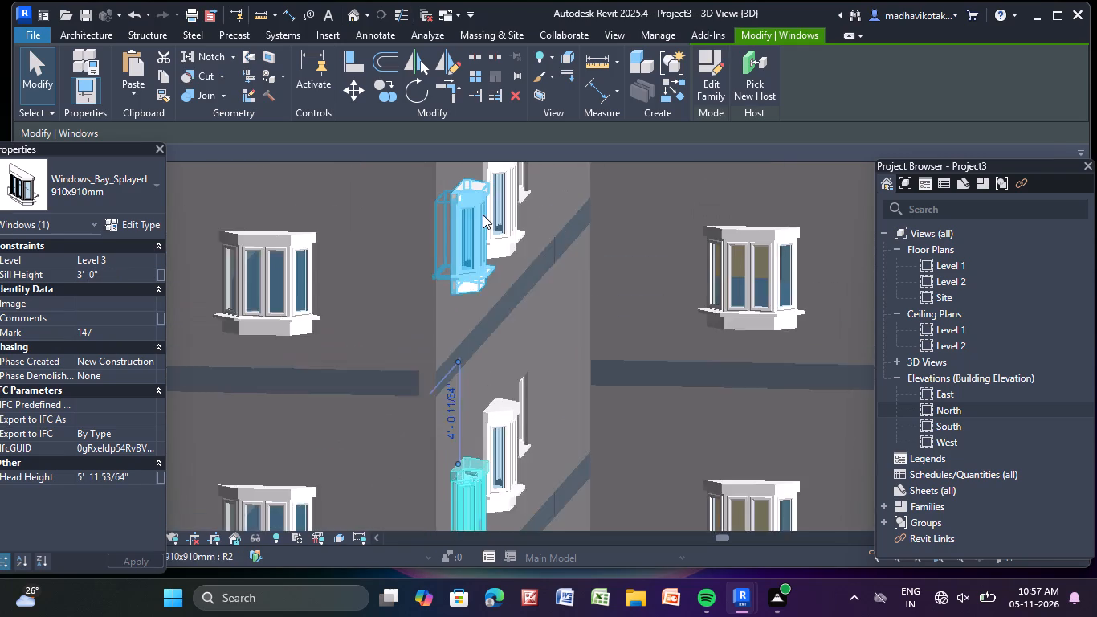
pyautogui.scroll(1, 483, 215)
pyautogui.click(456, 231)
pyautogui.click(149, 270)
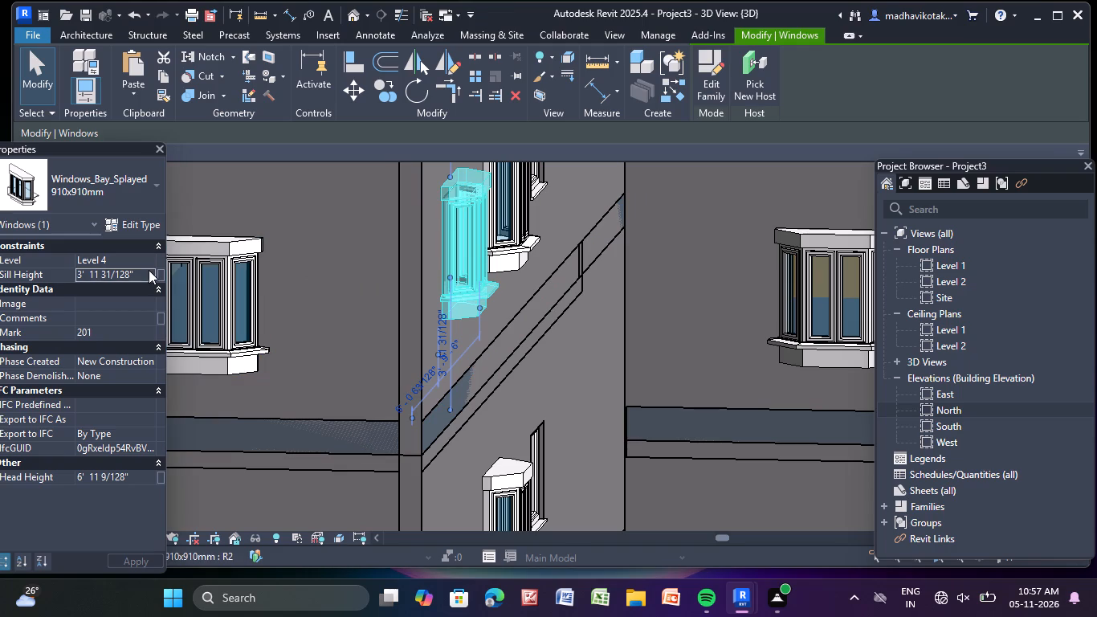
pyautogui.rightClick(149, 270)
pyautogui.click(149, 270)
pyautogui.press('BackSpace')
pyautogui.press('BackSpace')
pyautogui.press('BackSpace')
pyautogui.press('BackSpace')
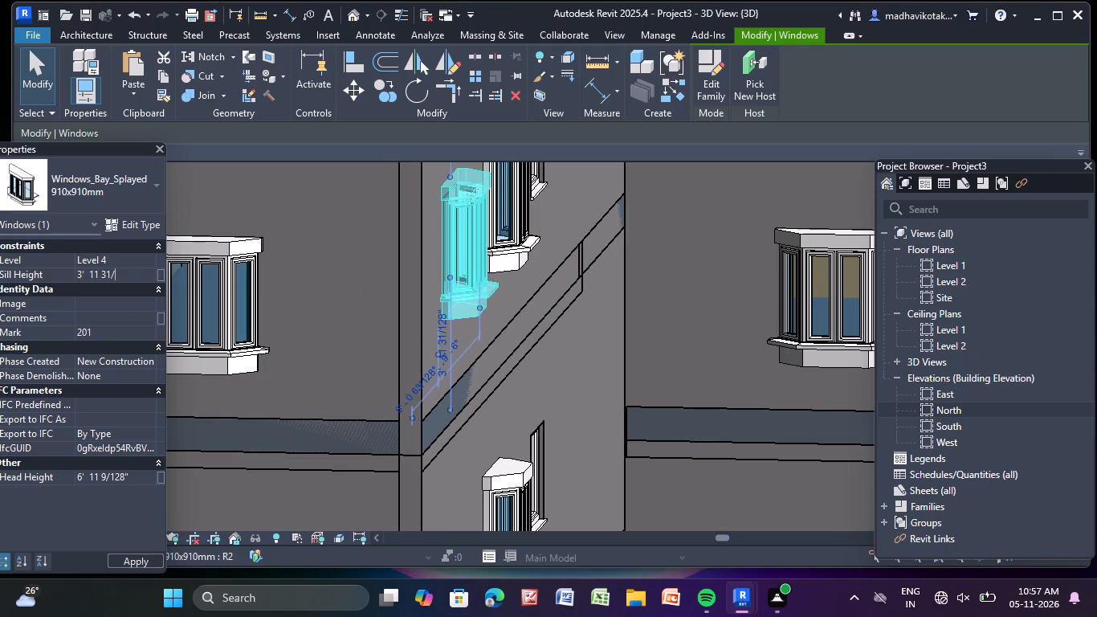
pyautogui.press('BackSpace')
pyautogui.press('BackSpace')
pyautogui.press('BackSpace')
pyautogui.press('BackSpace')
pyautogui.press('BackSpace')
pyautogui.press('BackSpace')
pyautogui.press('BackSpace')
pyautogui.press('Return')
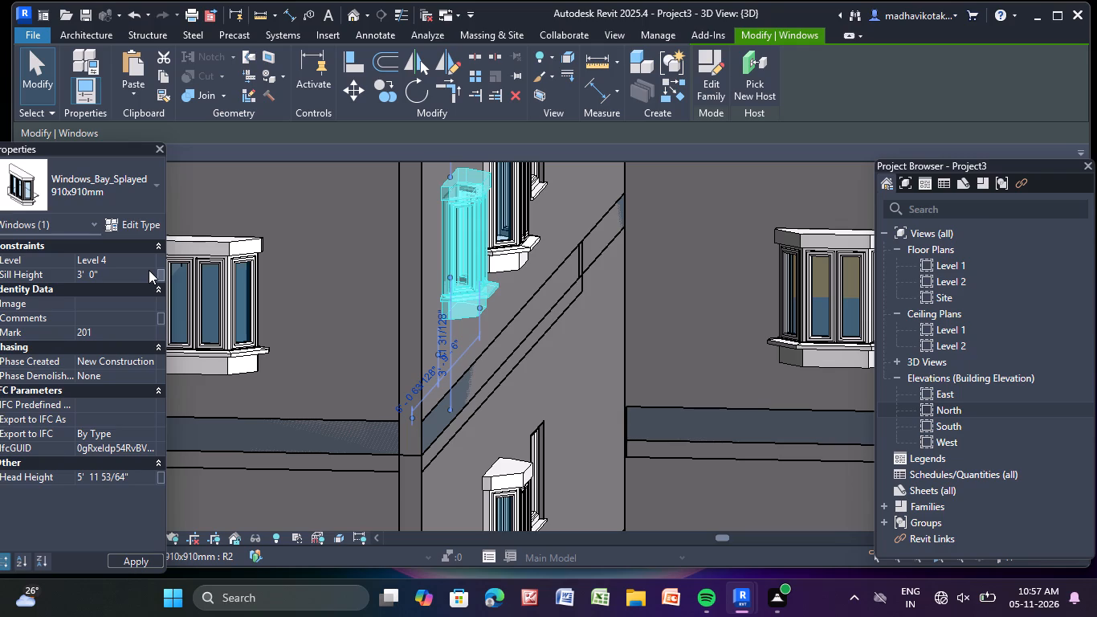
pyautogui.press('Escape')
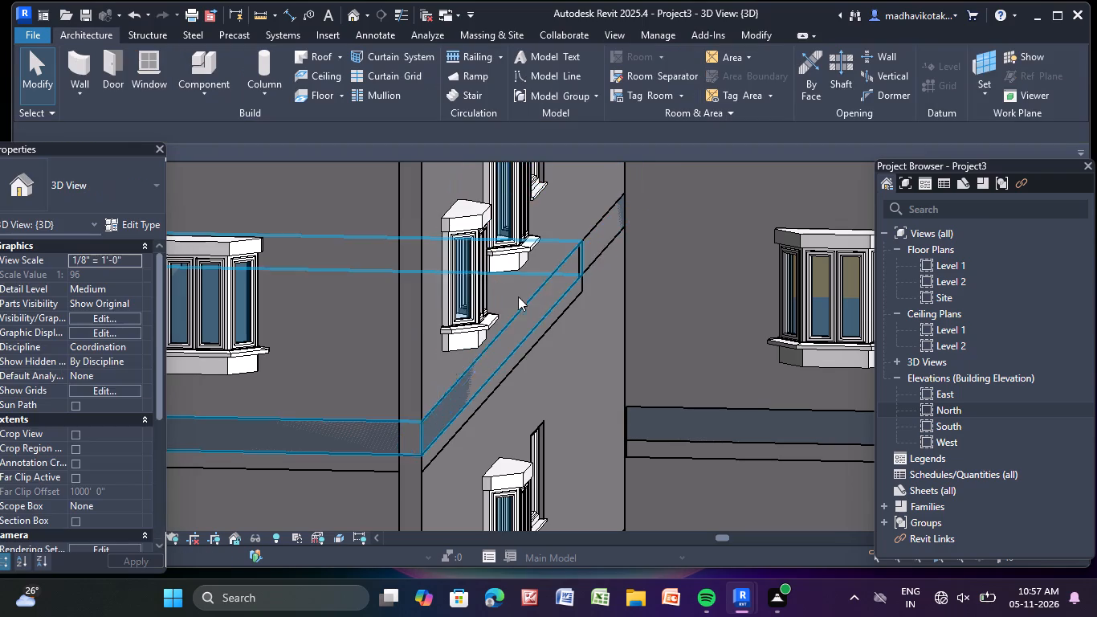
# Set the sill height to 3' for the second Level 4 splayed bay window, farther back on the side return wall.
pyautogui.scroll(4, 523, 201)
pyautogui.click(518, 198)
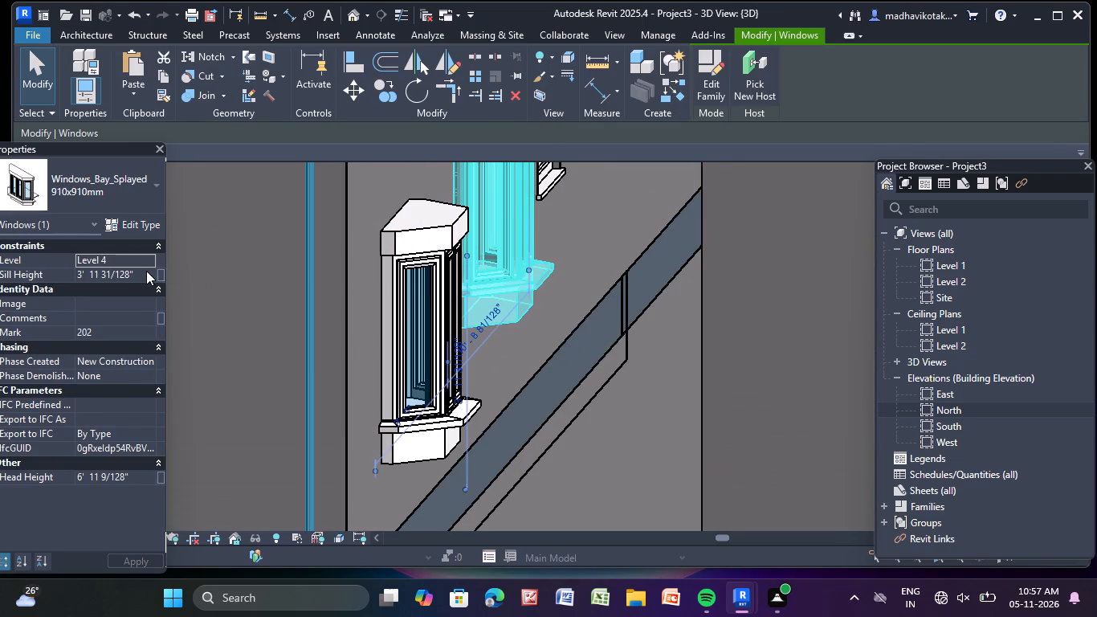
pyautogui.click(146, 271)
pyautogui.rightClick(146, 271)
pyautogui.click(146, 271)
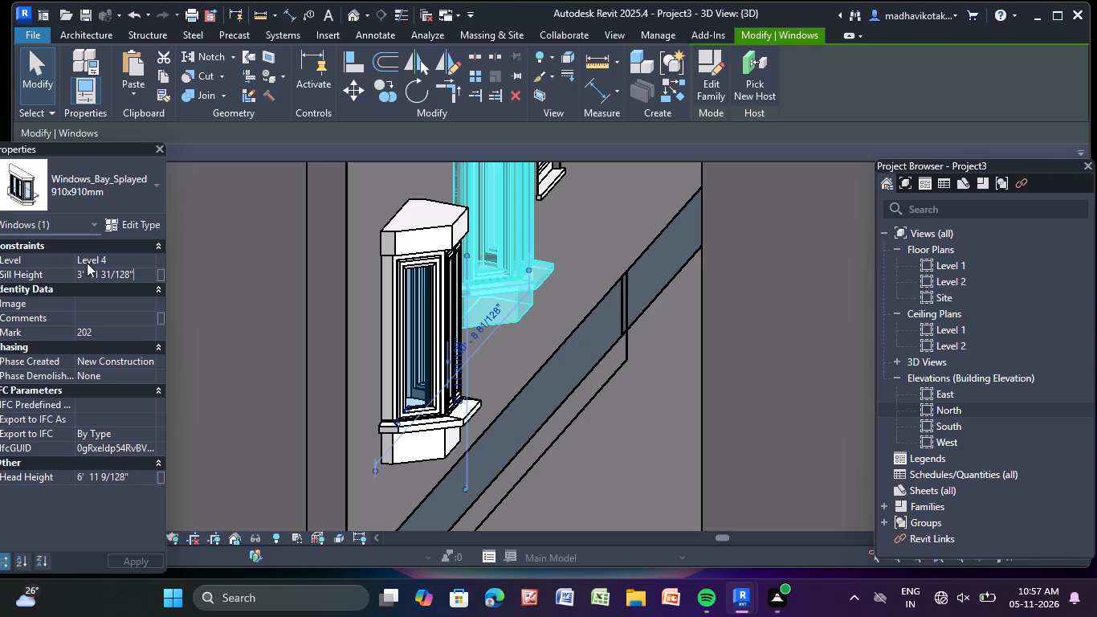
pyautogui.press('BackSpace')
pyautogui.press('BackSpace')
pyautogui.press('BackSpace')
pyautogui.press('BackSpace')
pyautogui.press('BackSpace')
pyautogui.press('BackSpace')
pyautogui.press('BackSpace')
pyautogui.press('BackSpace')
pyautogui.press('BackSpace')
pyautogui.press('BackSpace')
pyautogui.press('BackSpace')
pyautogui.press('Return')
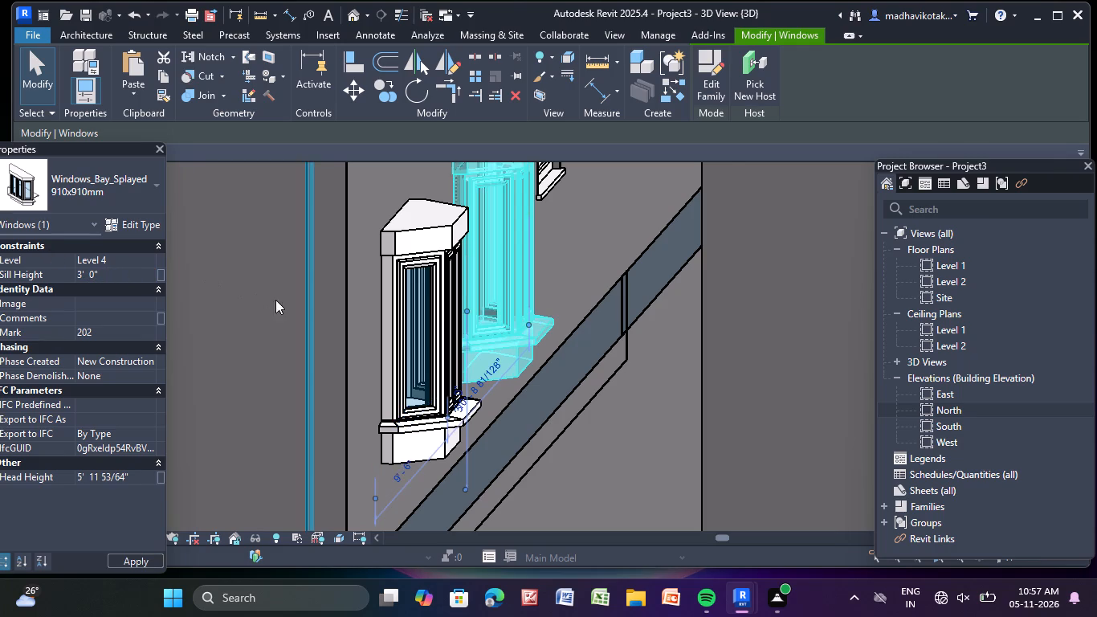
# Set the sill height to 3' for the second Level 3 splayed bay window, farther back on the side return wall.
pyautogui.scroll(-3, 373, 374)
pyautogui.moveTo(392, 104); pyautogui.dragTo(347, 0, button='middle')
pyautogui.moveTo(347, 515); pyautogui.dragTo(350, 380, button='middle')
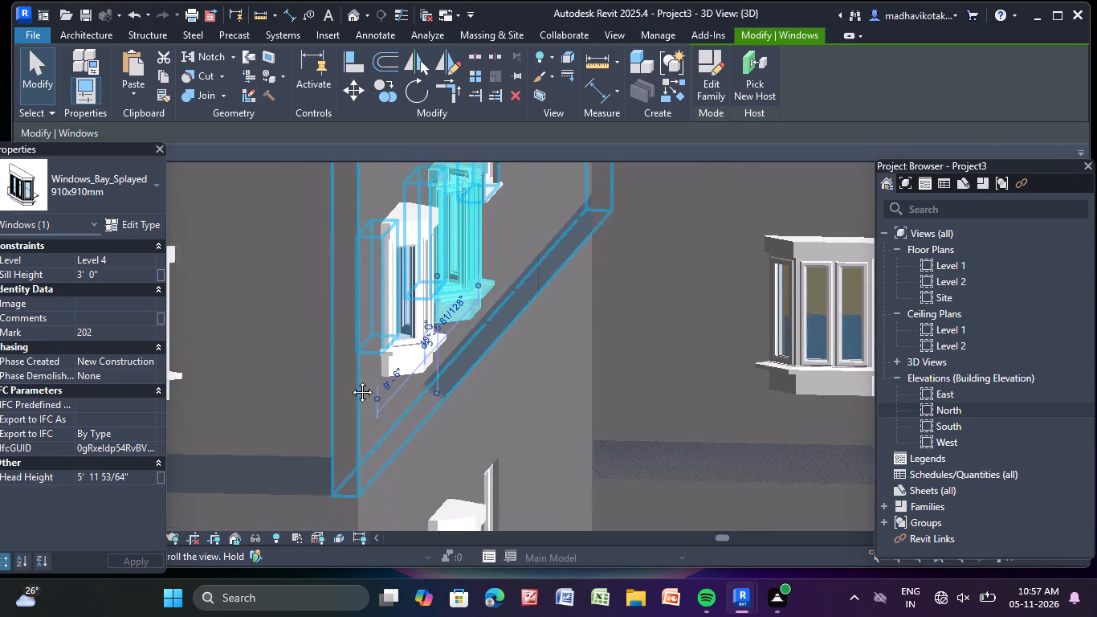
pyautogui.moveTo(350, 380); pyautogui.dragTo(251, 175, button='middle')
pyautogui.scroll(5, 384, 373)
pyautogui.click(360, 328)
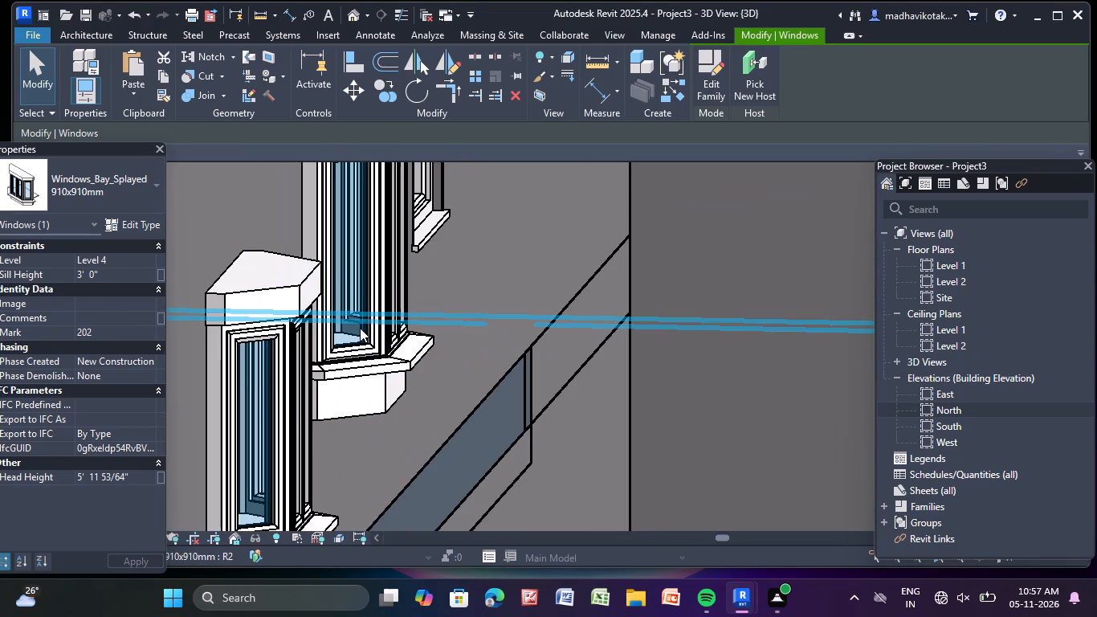
pyautogui.press('Escape')
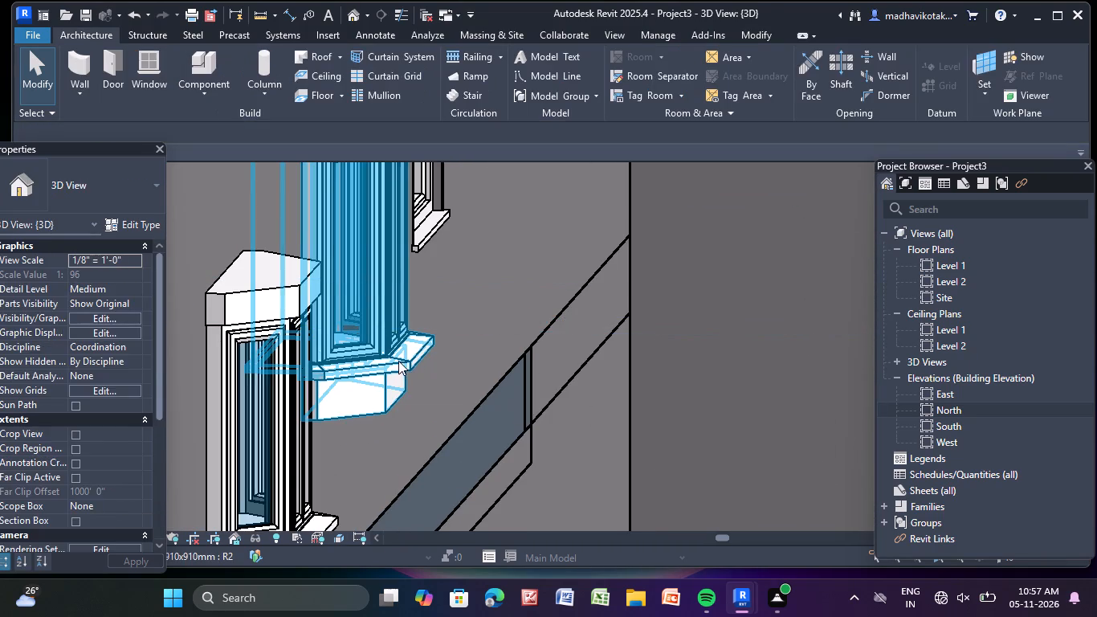
pyautogui.click(398, 361)
pyautogui.click(145, 271)
pyautogui.rightClick(145, 271)
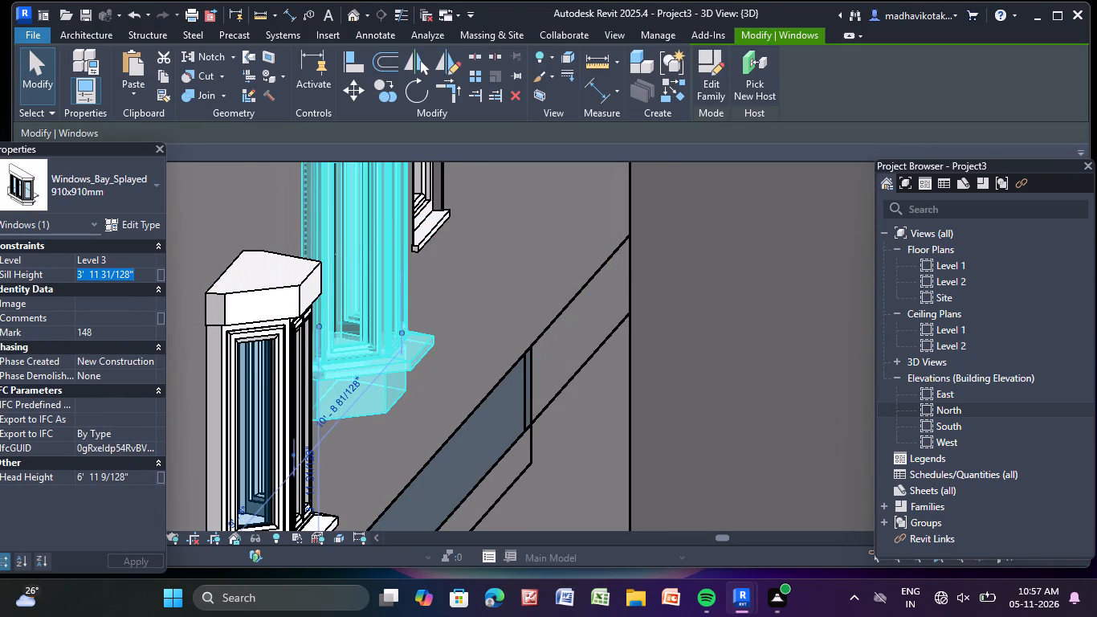
pyautogui.click(145, 271)
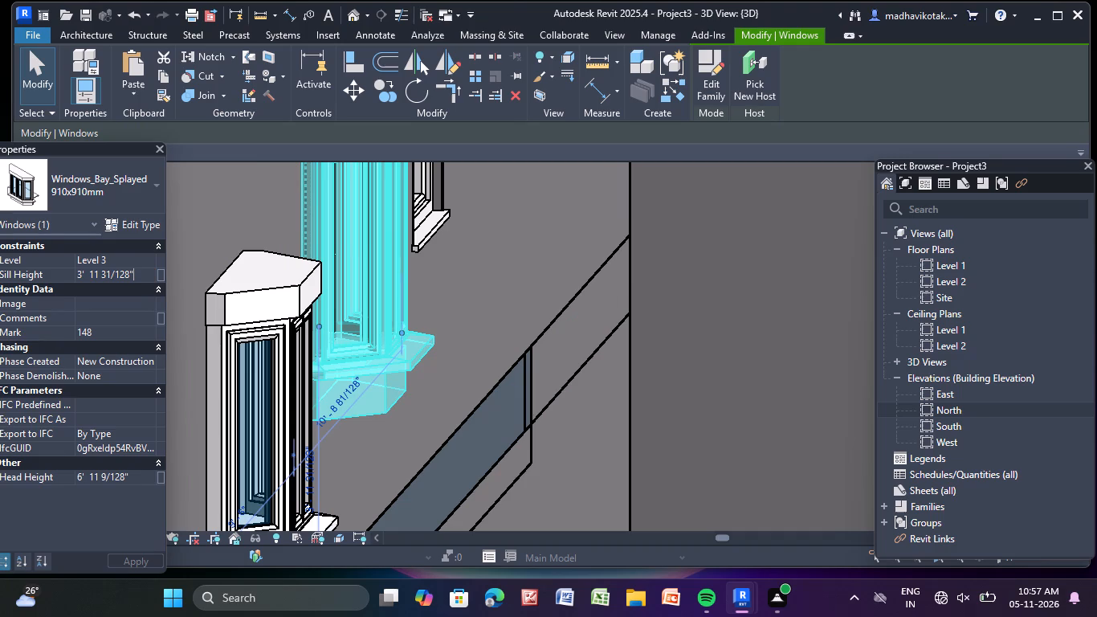
pyautogui.press('BackSpace')
pyautogui.press('BackSpace')
pyautogui.press('BackSpace')
pyautogui.press('BackSpace')
pyautogui.press('BackSpace')
pyautogui.press('BackSpace')
pyautogui.press('BackSpace')
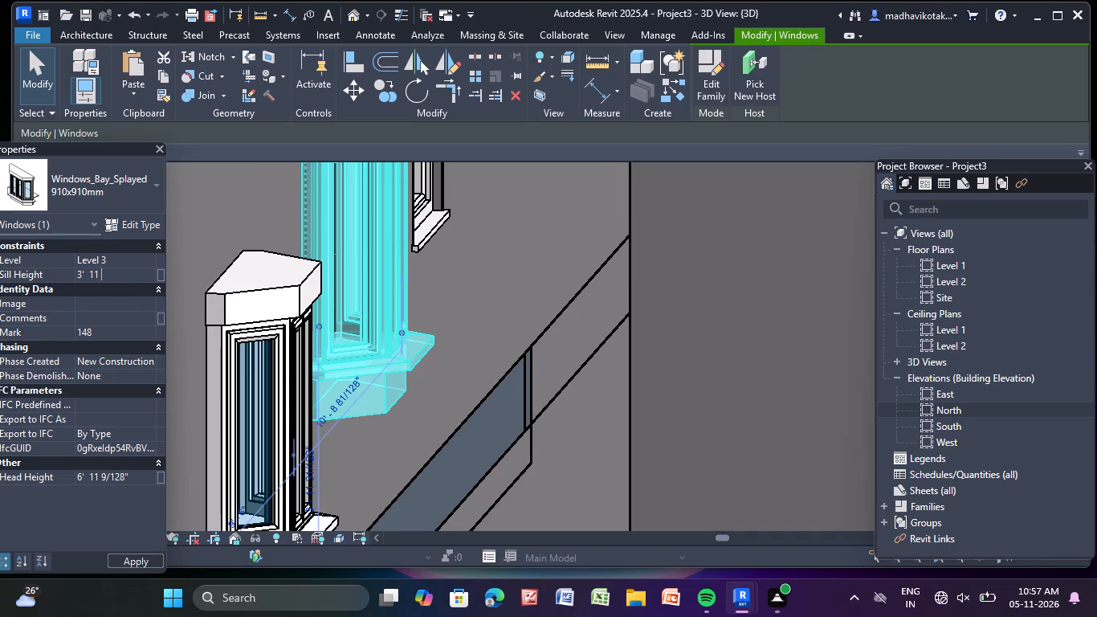
pyautogui.press('BackSpace')
pyautogui.press('BackSpace')
pyautogui.press('BackSpace')
pyautogui.press('BackSpace')
pyautogui.press('Return')
pyautogui.press('Escape')
# Set the sill height to 3' for the second Level 2 splayed bay window, farther back on the side return wall.
pyautogui.scroll(-4, 448, 337)
pyautogui.moveTo(447, 345); pyautogui.dragTo(443, 341, button='middle')
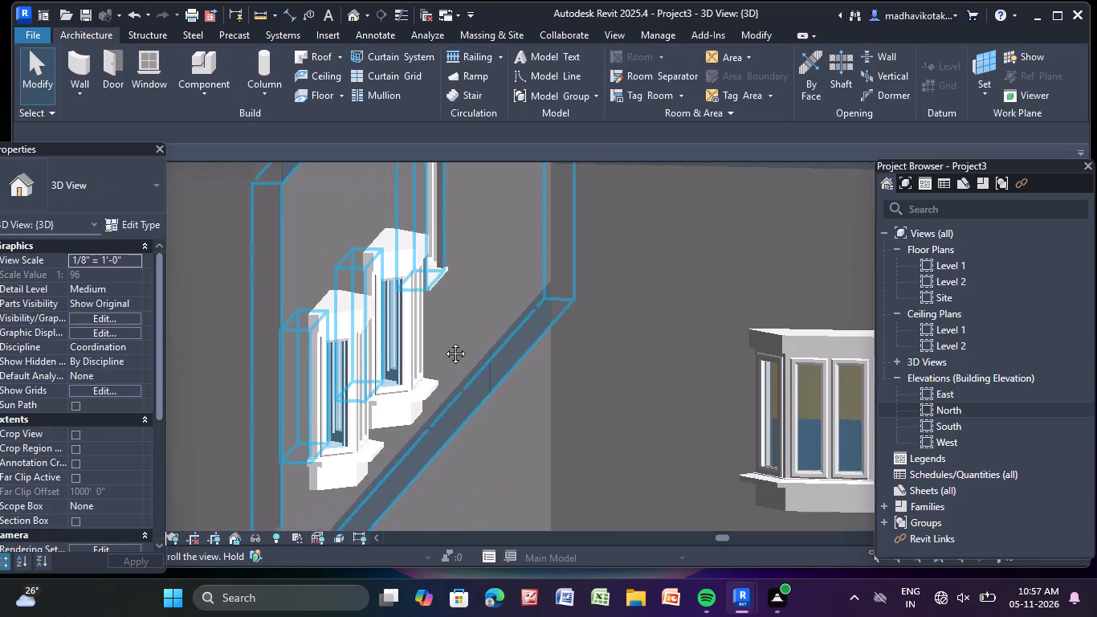
pyautogui.moveTo(443, 341); pyautogui.dragTo(319, 0, button='middle')
pyautogui.click(263, 339)
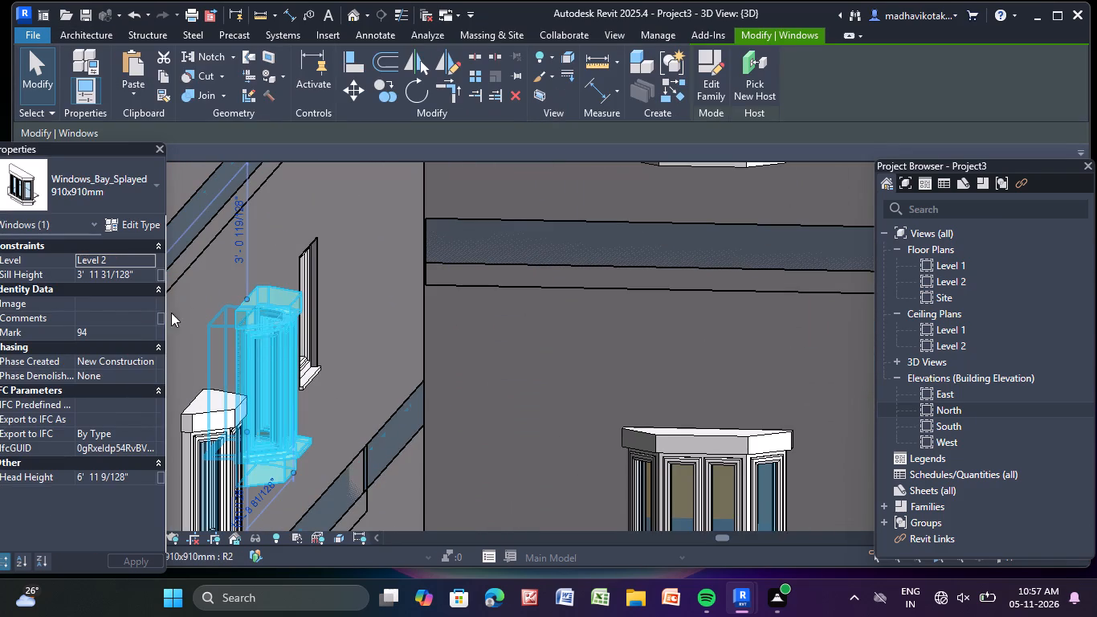
pyautogui.click(133, 271)
pyautogui.rightClick(133, 271)
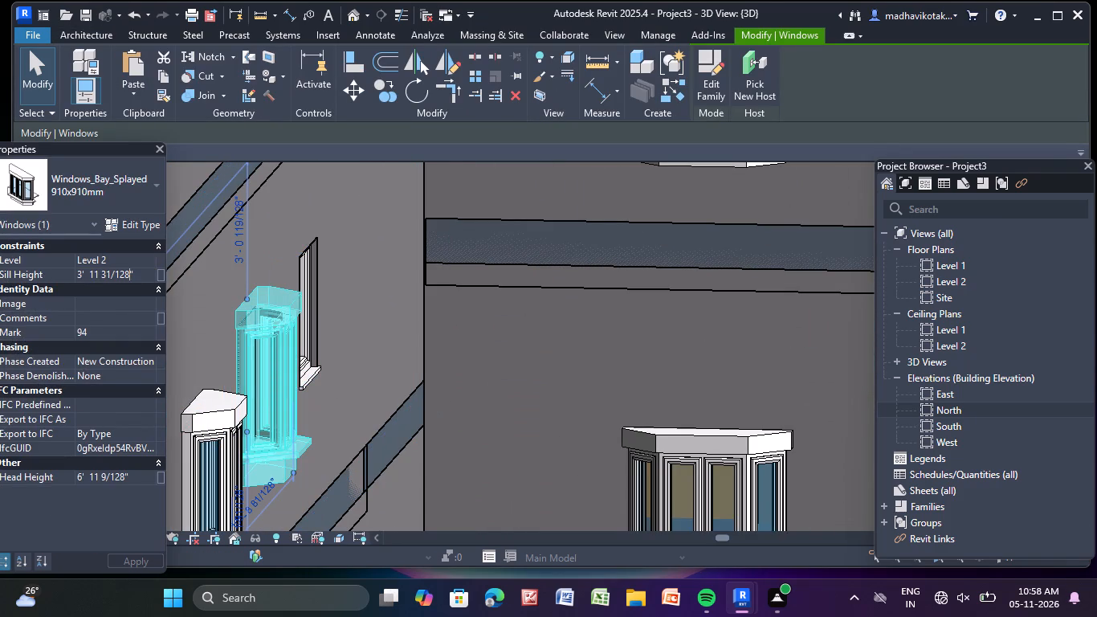
pyautogui.click(136, 273)
pyautogui.press('BackSpace')
pyautogui.press('BackSpace')
pyautogui.press('BackSpace')
pyautogui.press('BackSpace')
pyautogui.press('BackSpace')
pyautogui.press('BackSpace')
pyautogui.press('BackSpace')
pyautogui.press('BackSpace')
pyautogui.press('BackSpace')
pyautogui.press('BackSpace')
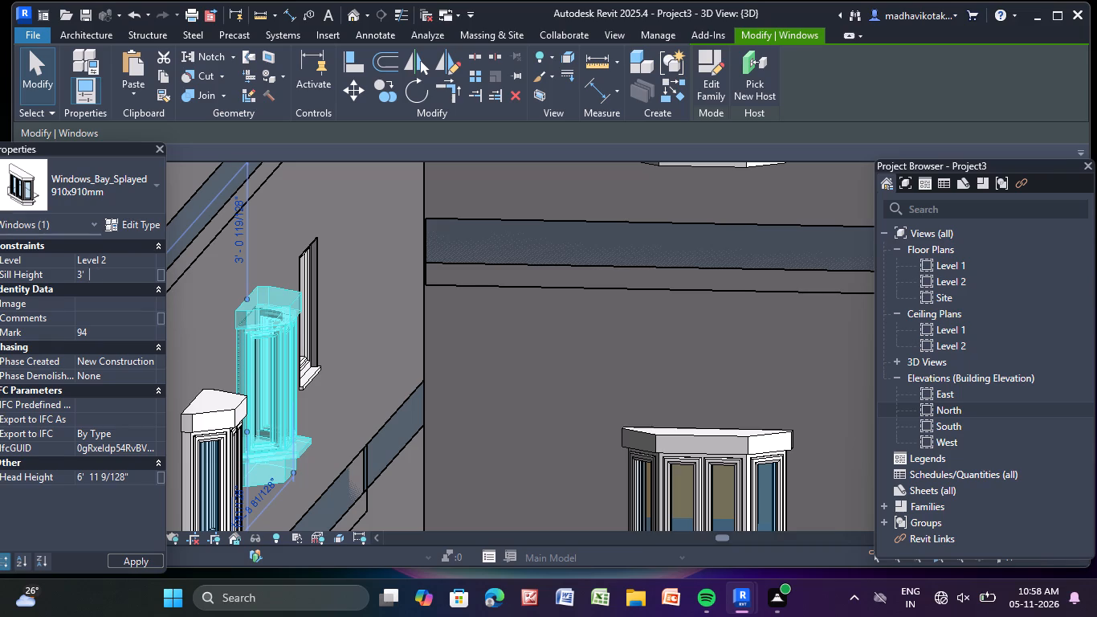
pyautogui.press('Return')
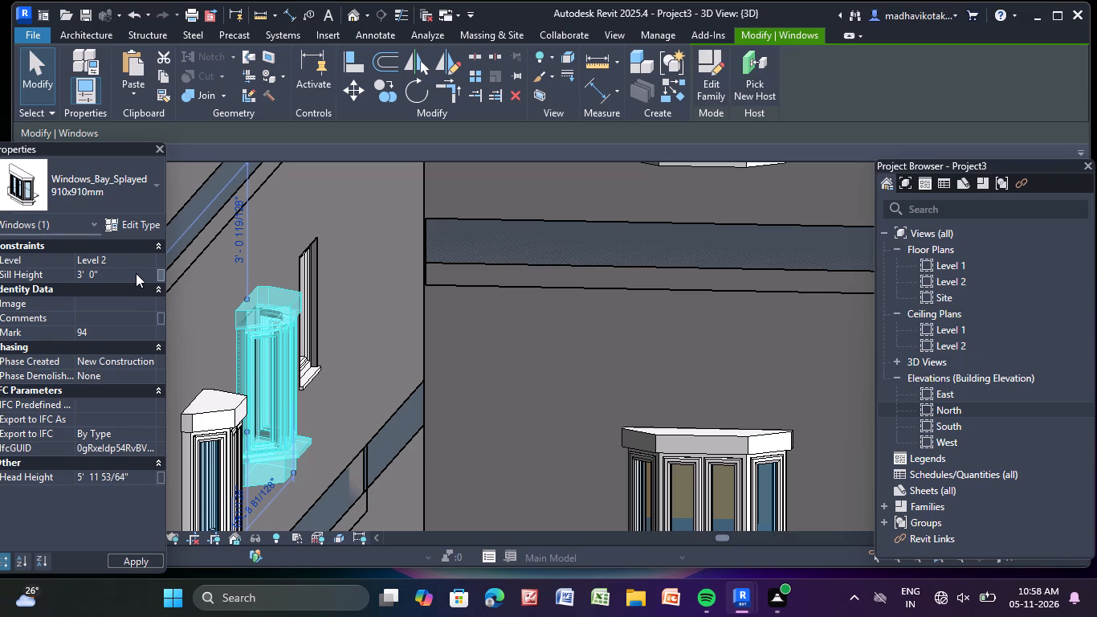
pyautogui.scroll(-4, 277, 317)
pyautogui.moveTo(279, 319); pyautogui.dragTo(236, 0, button='middle')
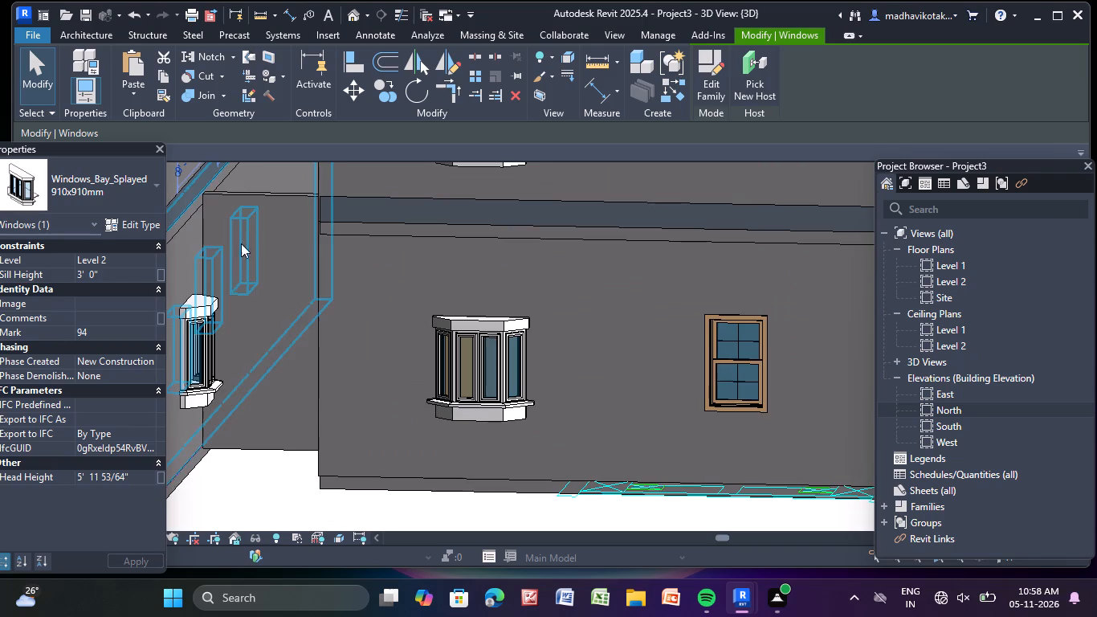
pyautogui.press('Escape')
# Examine the whole building's facades for window alignment, and check the sill height of a Level 1 bay window on the front facade.
pyautogui.keyDown('shift'); pyautogui.moveTo(247, 387); pyautogui.dragTo(189, 407, button='middle'); pyautogui.keyUp('shift')
pyautogui.scroll(-6, 206, 411)
pyautogui.scroll(-14, 282, 372)
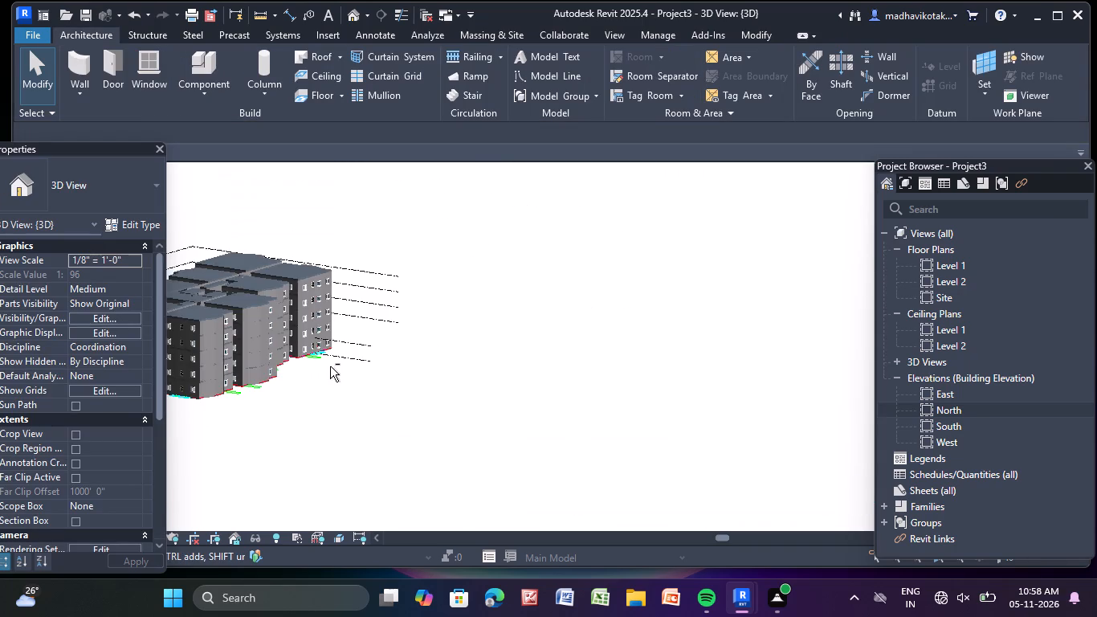
pyautogui.scroll(-7, 330, 366)
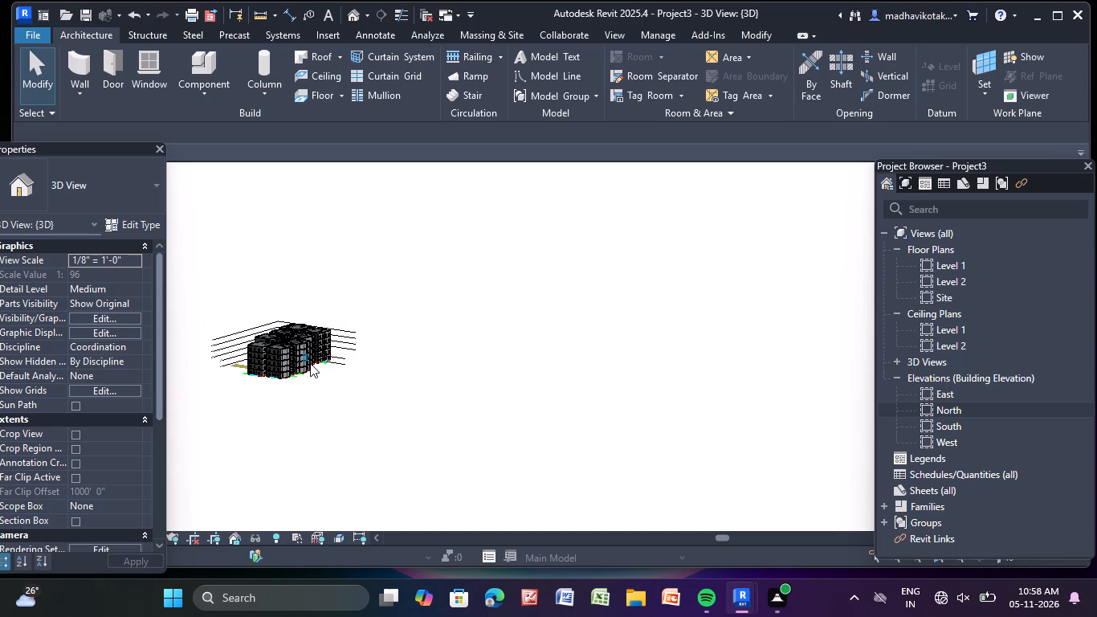
pyautogui.moveTo(310, 363); pyautogui.dragTo(540, 321, button='middle')
pyautogui.scroll(7, 499, 304)
pyautogui.moveTo(499, 304); pyautogui.dragTo(495, 269, button='middle')
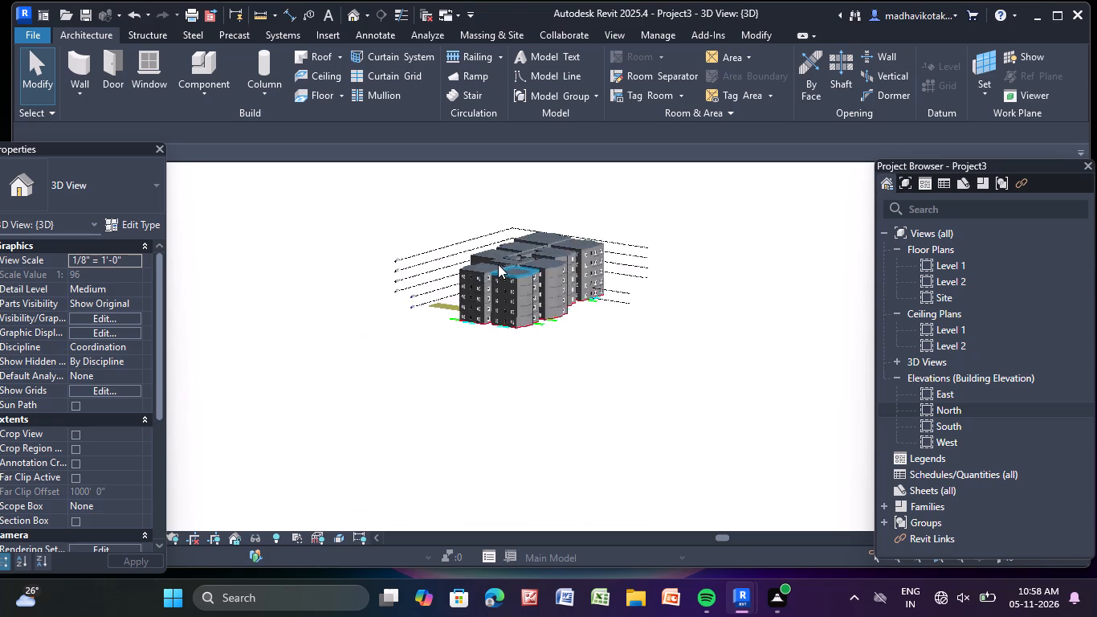
pyautogui.scroll(9, 498, 264)
pyautogui.moveTo(451, 441); pyautogui.dragTo(397, 333, button='middle')
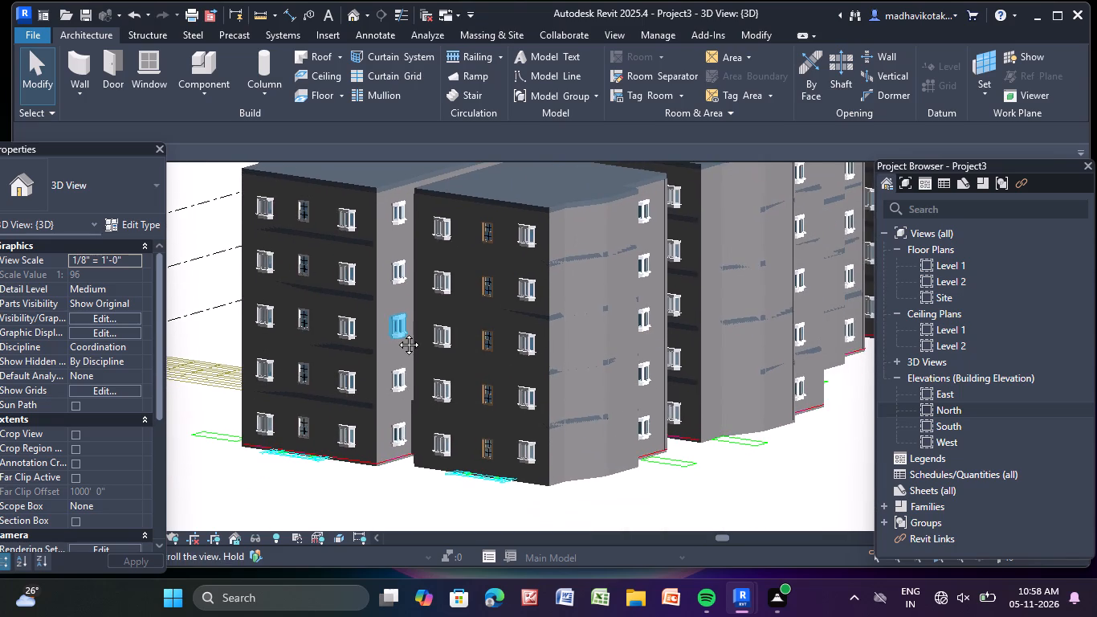
pyautogui.moveTo(397, 333); pyautogui.dragTo(385, 324, button='middle')
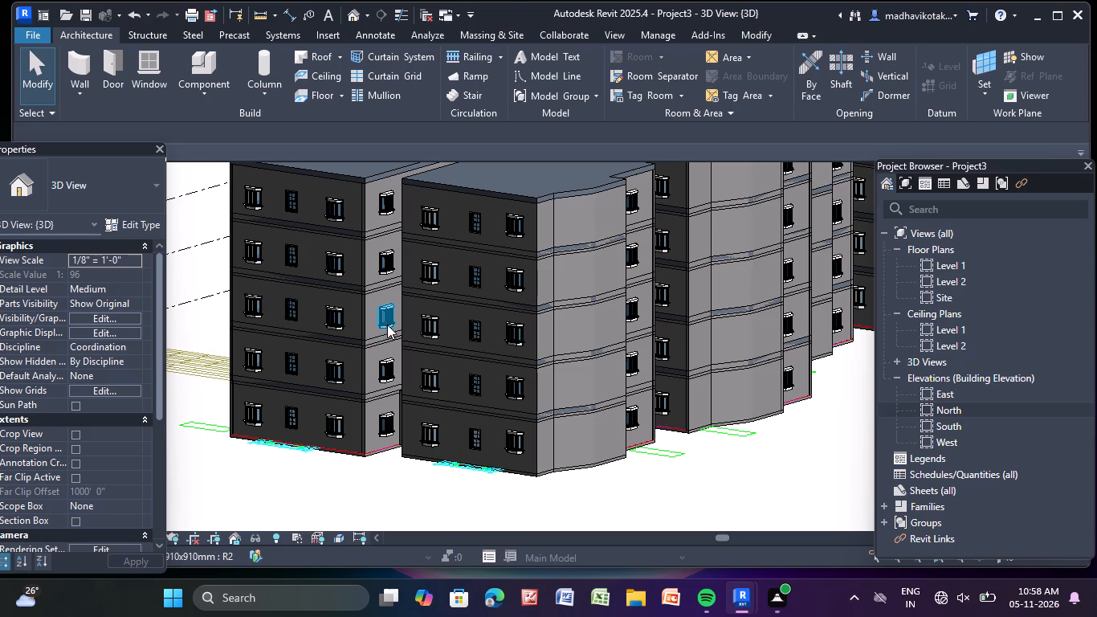
pyautogui.moveTo(409, 462); pyautogui.dragTo(485, 458, button='middle')
pyautogui.scroll(-4, 479, 441)
pyautogui.moveTo(479, 441); pyautogui.dragTo(219, 432, button='middle')
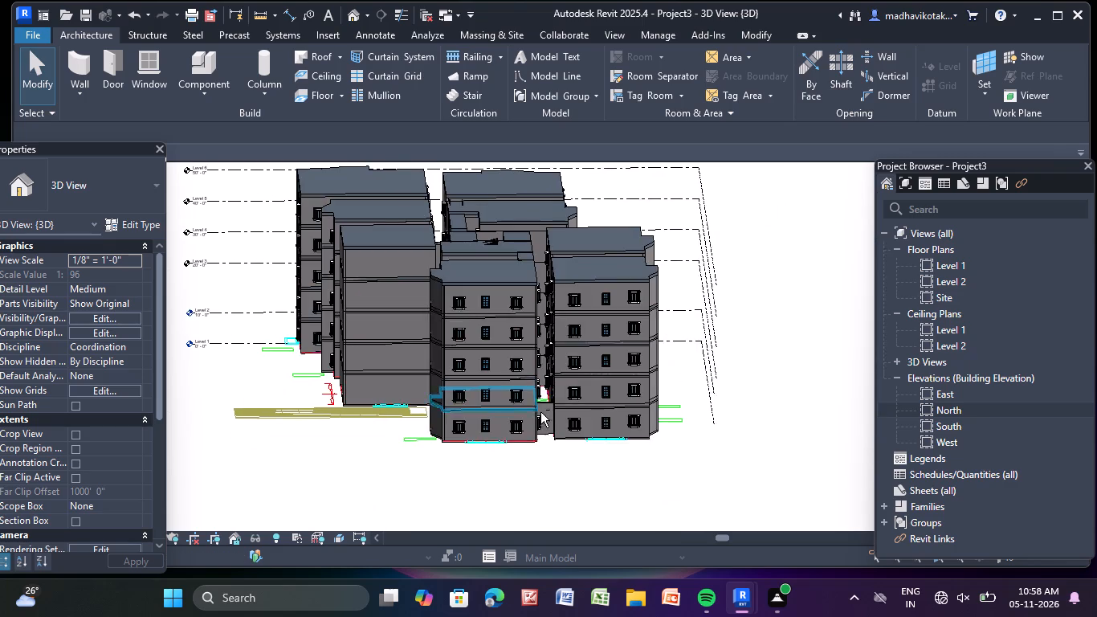
pyautogui.keyDown('shift'); pyautogui.moveTo(540, 412); pyautogui.dragTo(500, 394, button='middle'); pyautogui.keyUp('shift')
pyautogui.keyDown('shift'); pyautogui.moveTo(443, 402); pyautogui.dragTo(455, 394, button='middle'); pyautogui.keyUp('shift')
pyautogui.scroll(4, 371, 373)
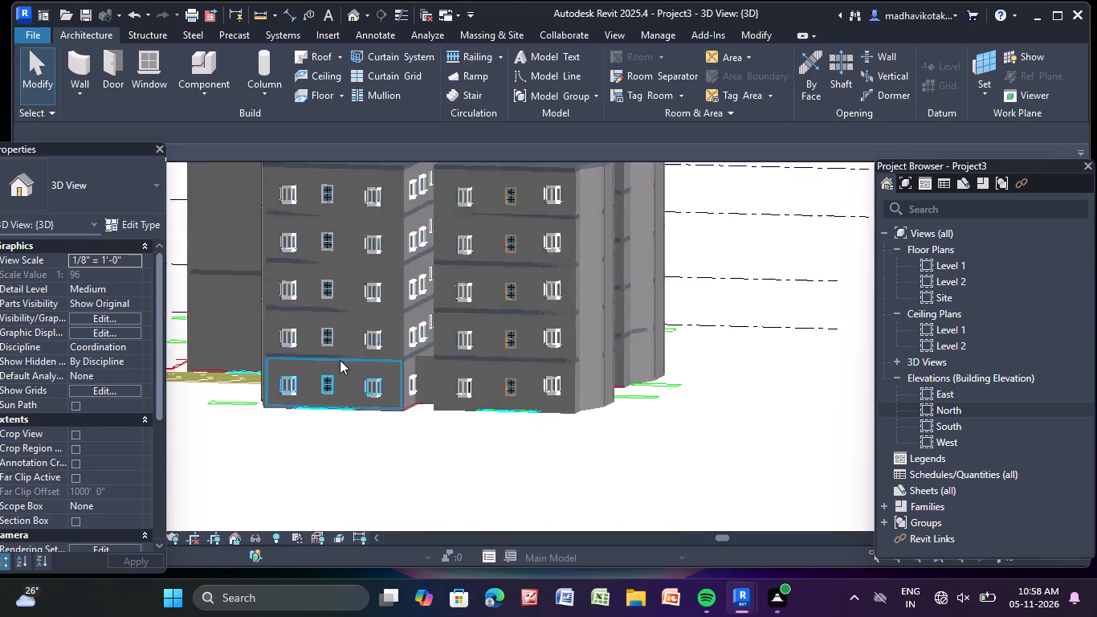
pyautogui.scroll(5, 330, 371)
pyautogui.click(406, 401)
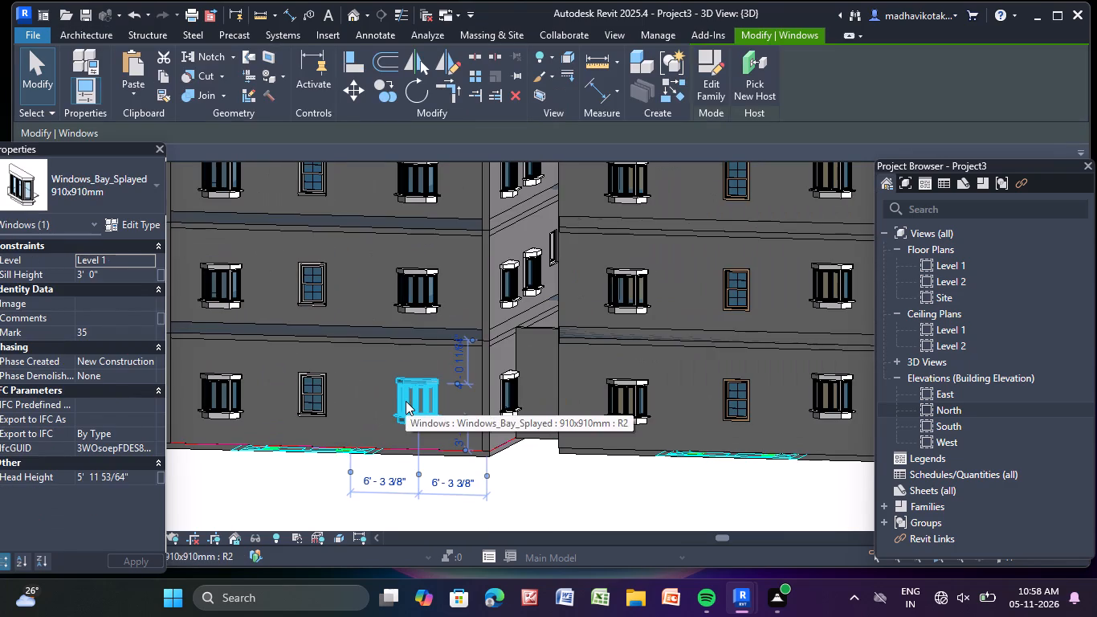
pyautogui.press('Escape')
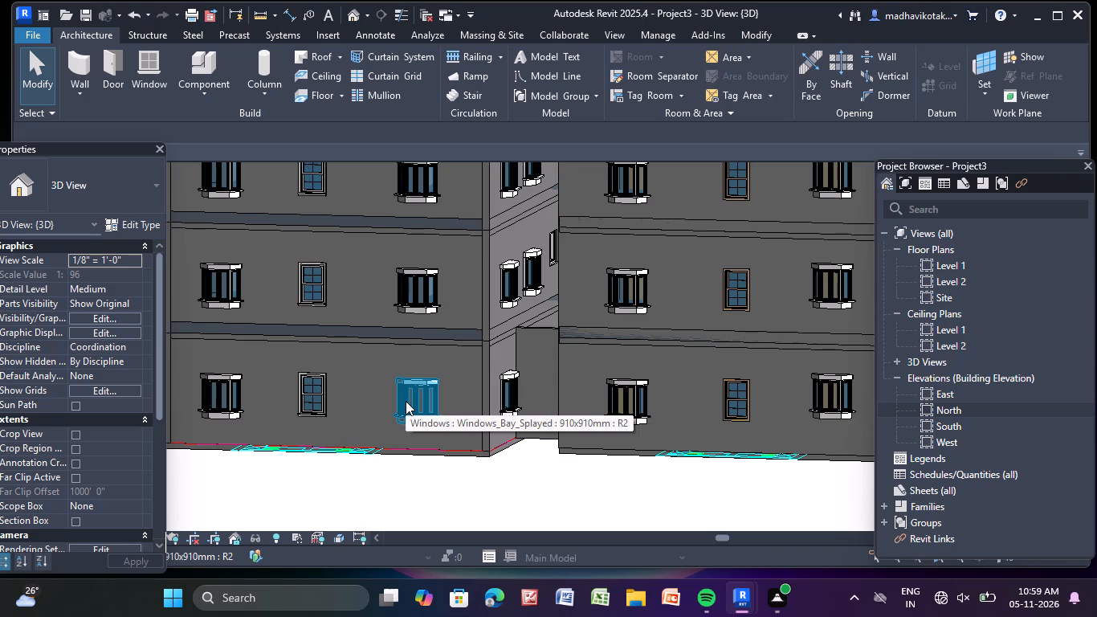
# Dismiss the project save reminder without saving.
pyautogui.scroll(-3, 406, 401)
pyautogui.press('Escape')
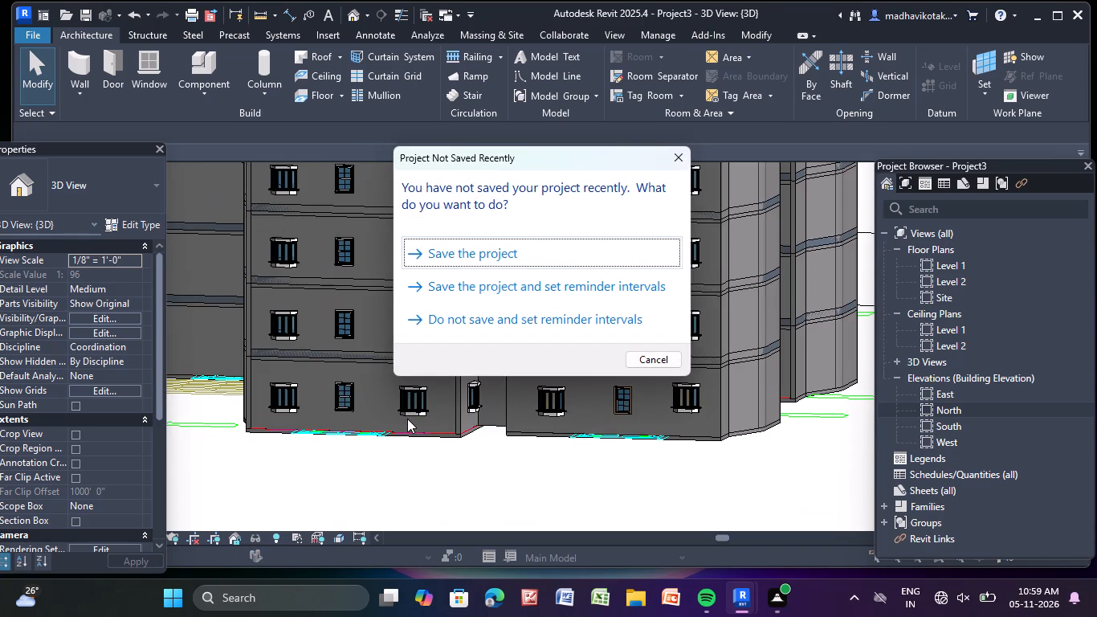
pyautogui.scroll(-6, 407, 419)
pyautogui.scroll(-5, 308, 419)
pyautogui.click(674, 146)
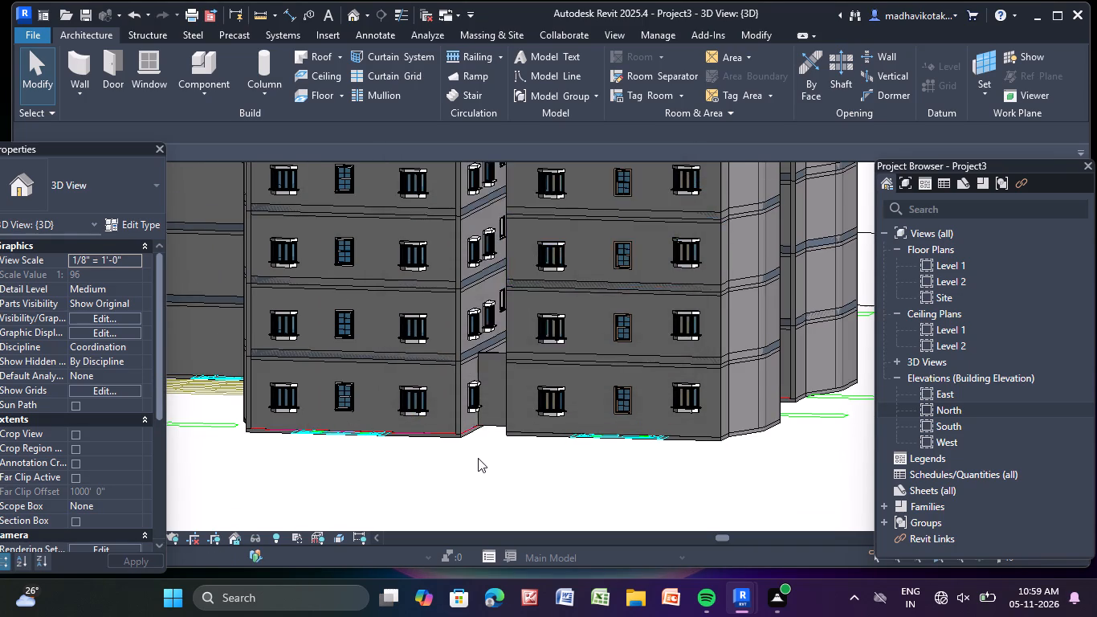
# Open the Level 1 floor plan at the apartment with the master bedroom above the 1292 sft unit.
pyautogui.scroll(-6, 478, 458)
pyautogui.moveTo(335, 467); pyautogui.dragTo(361, 467, button='middle')
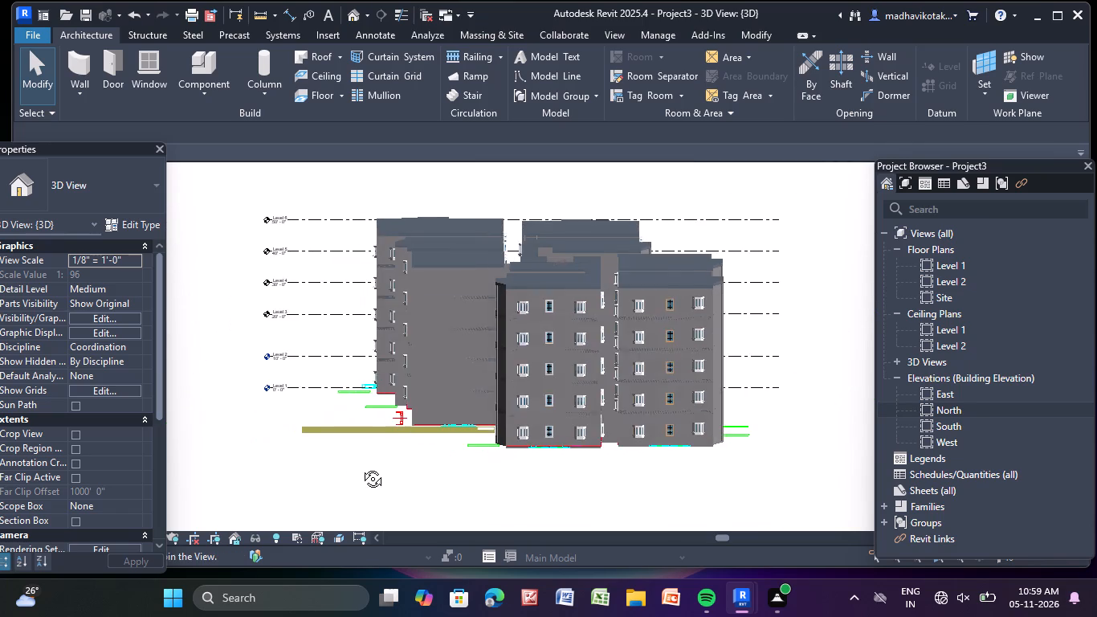
pyautogui.moveTo(361, 467); pyautogui.dragTo(346, 465, button='middle')
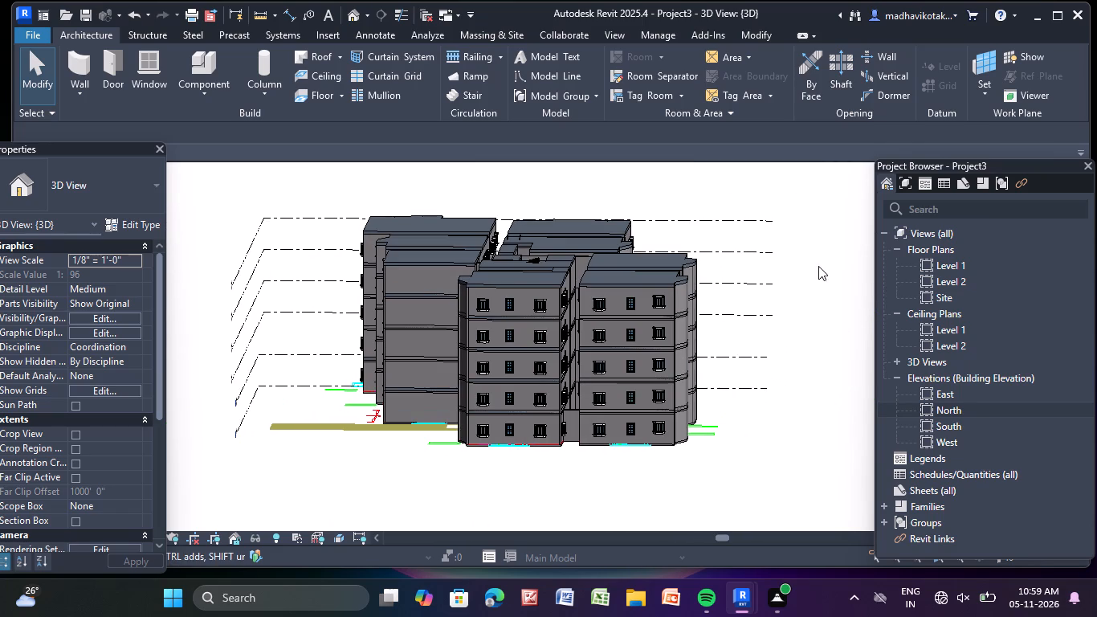
pyautogui.doubleClick(948, 264)
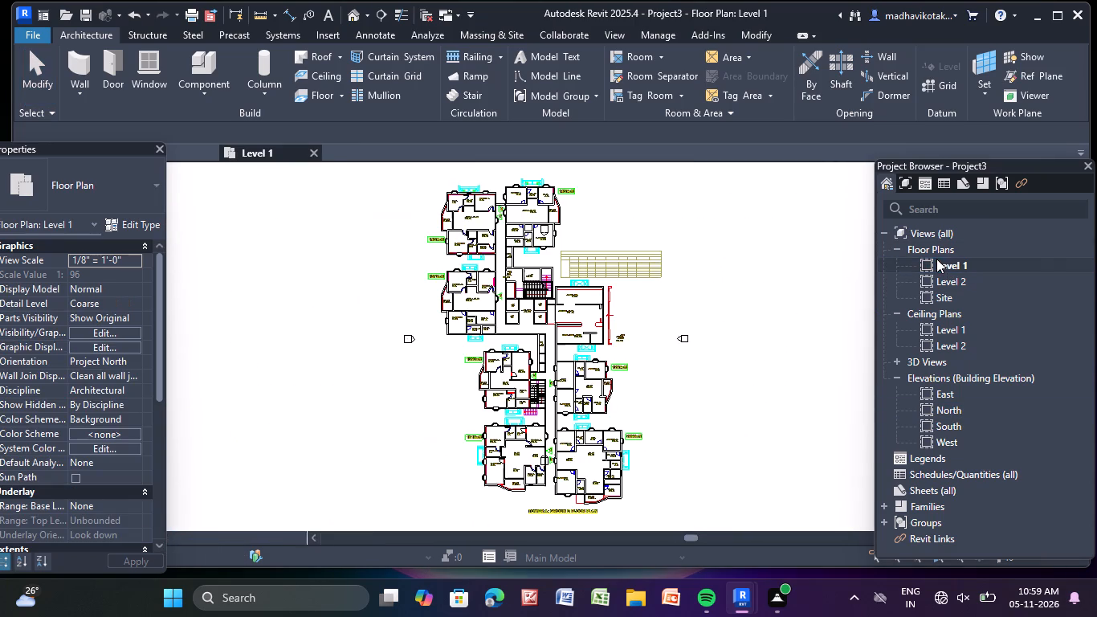
pyautogui.scroll(8, 463, 444)
pyautogui.scroll(-3, 481, 439)
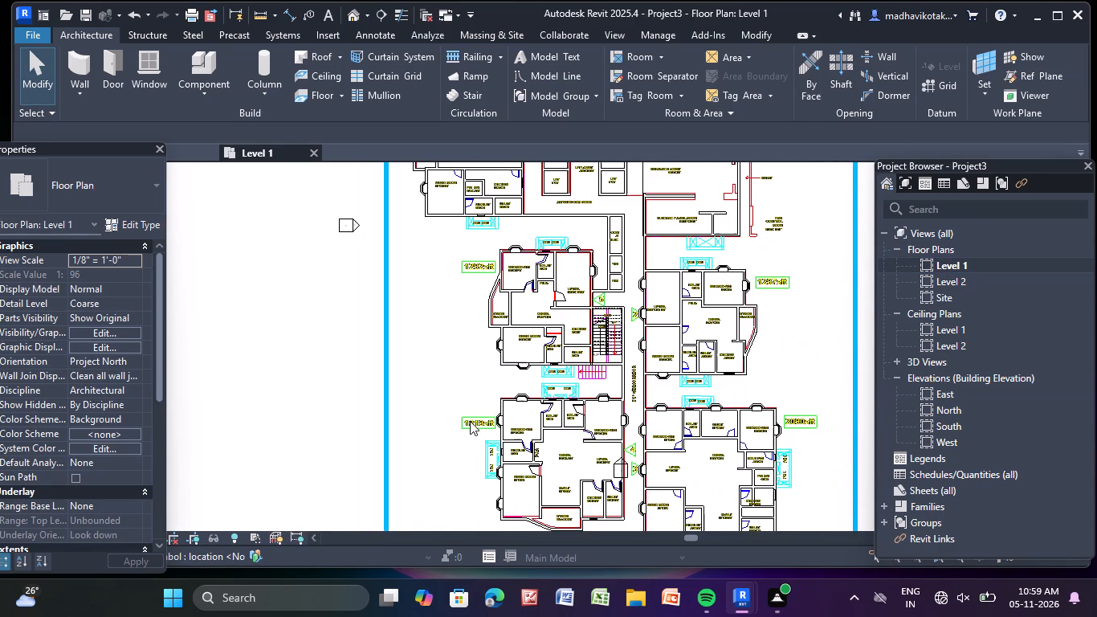
pyautogui.moveTo(423, 318); pyautogui.dragTo(406, 491, button='middle')
pyautogui.scroll(4, 419, 441)
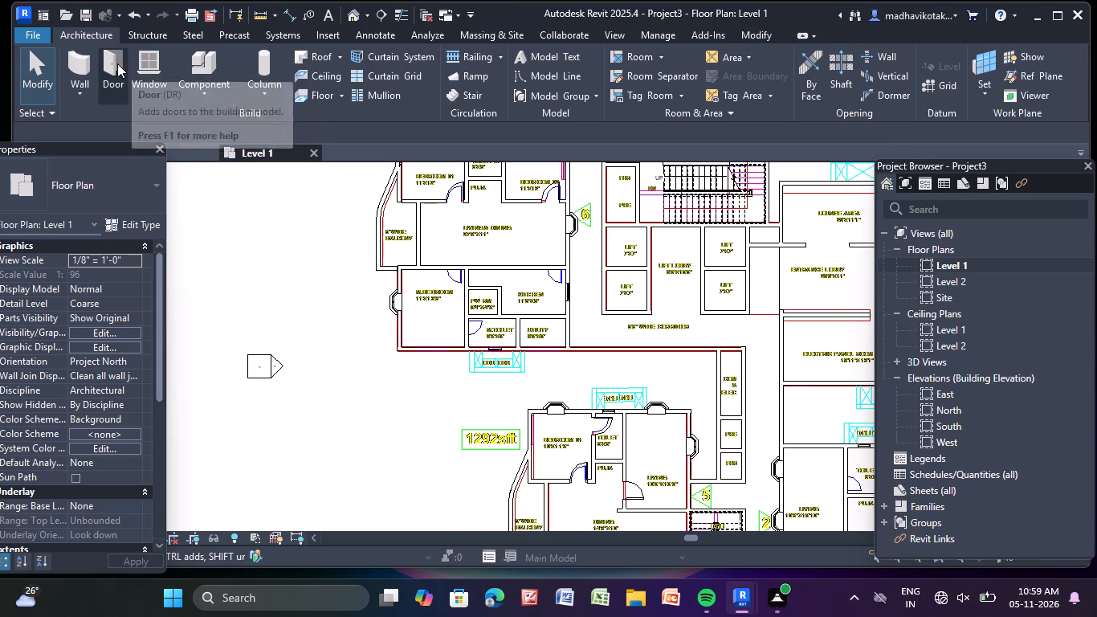
# Place a Windows_Bay_Splayed 910x1210mm window in the master bedroom's lower exterior wall, centred 5' 9 3/8" from each adjacent wall.
pyautogui.click(151, 59)
pyautogui.click(110, 197)
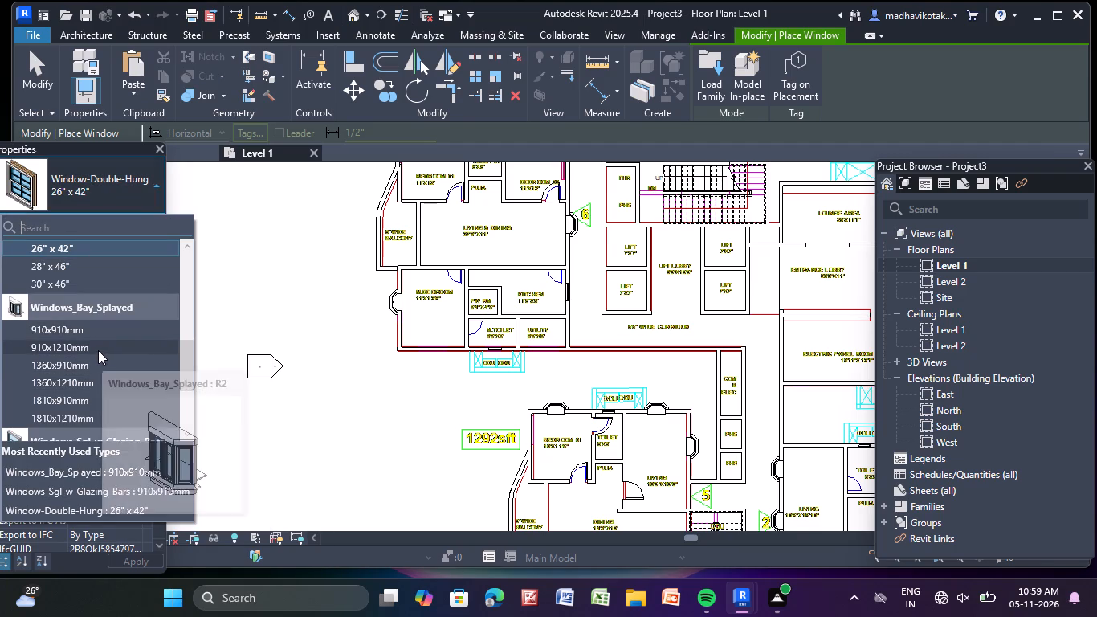
pyautogui.click(98, 350)
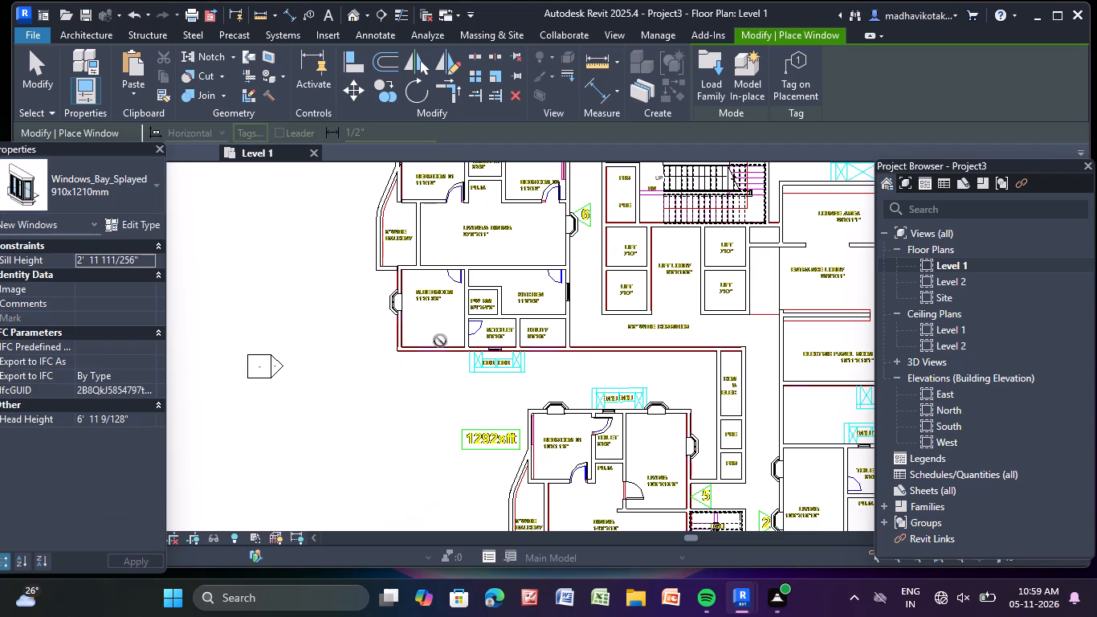
pyautogui.scroll(5, 434, 356)
pyautogui.click(426, 349)
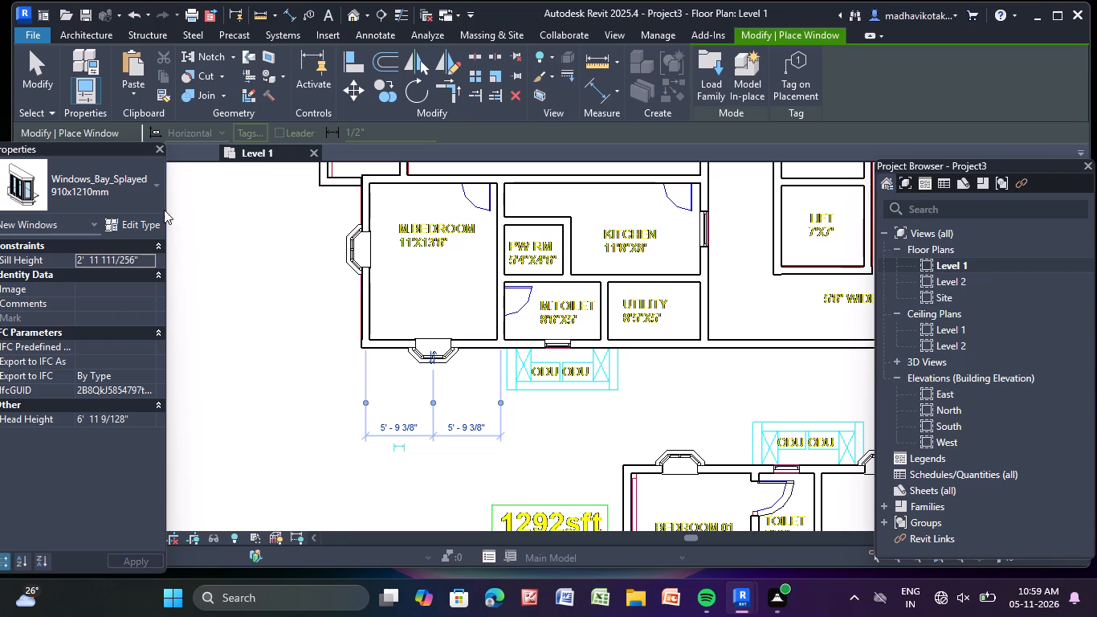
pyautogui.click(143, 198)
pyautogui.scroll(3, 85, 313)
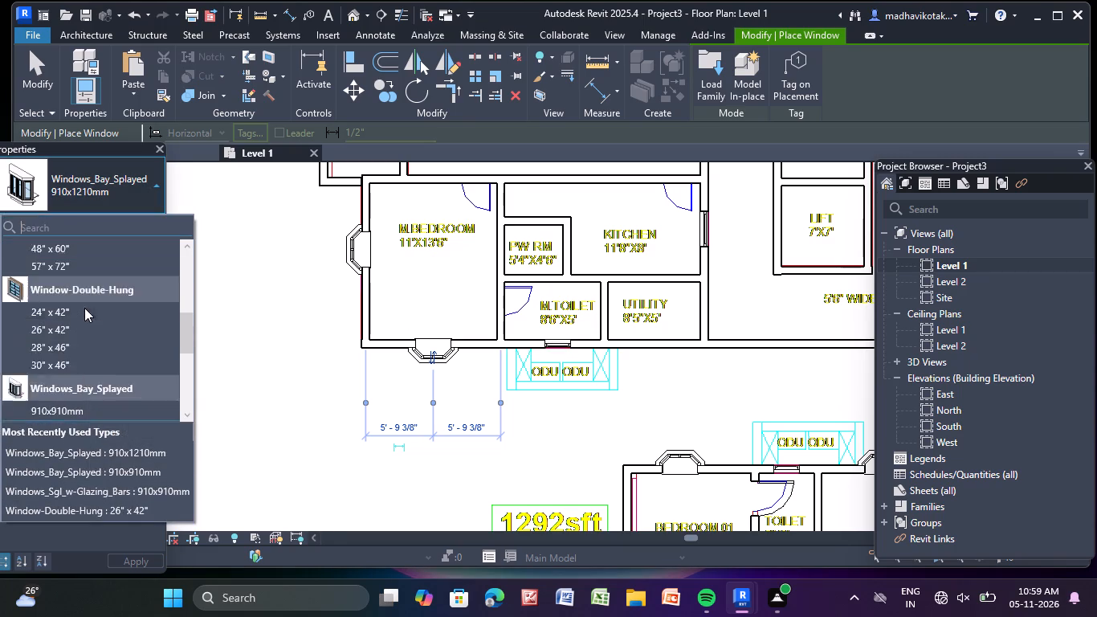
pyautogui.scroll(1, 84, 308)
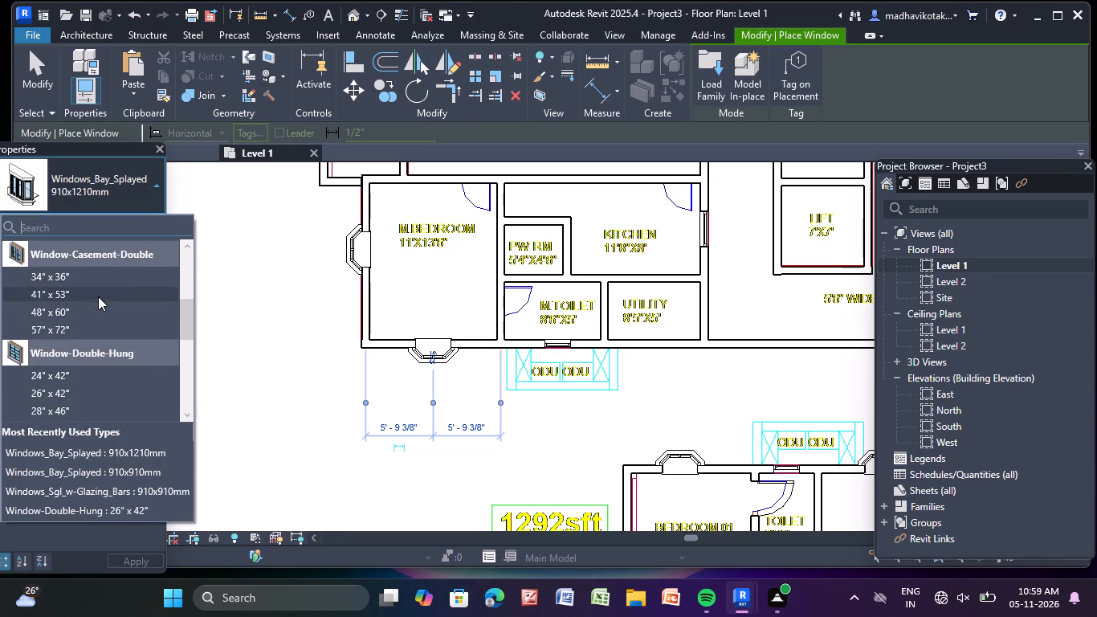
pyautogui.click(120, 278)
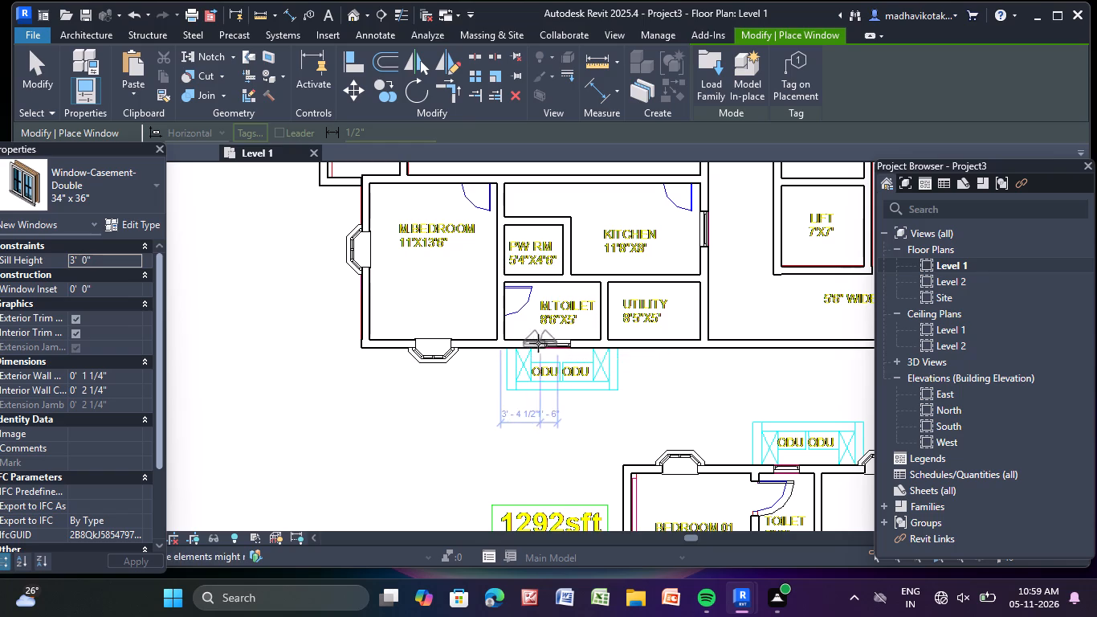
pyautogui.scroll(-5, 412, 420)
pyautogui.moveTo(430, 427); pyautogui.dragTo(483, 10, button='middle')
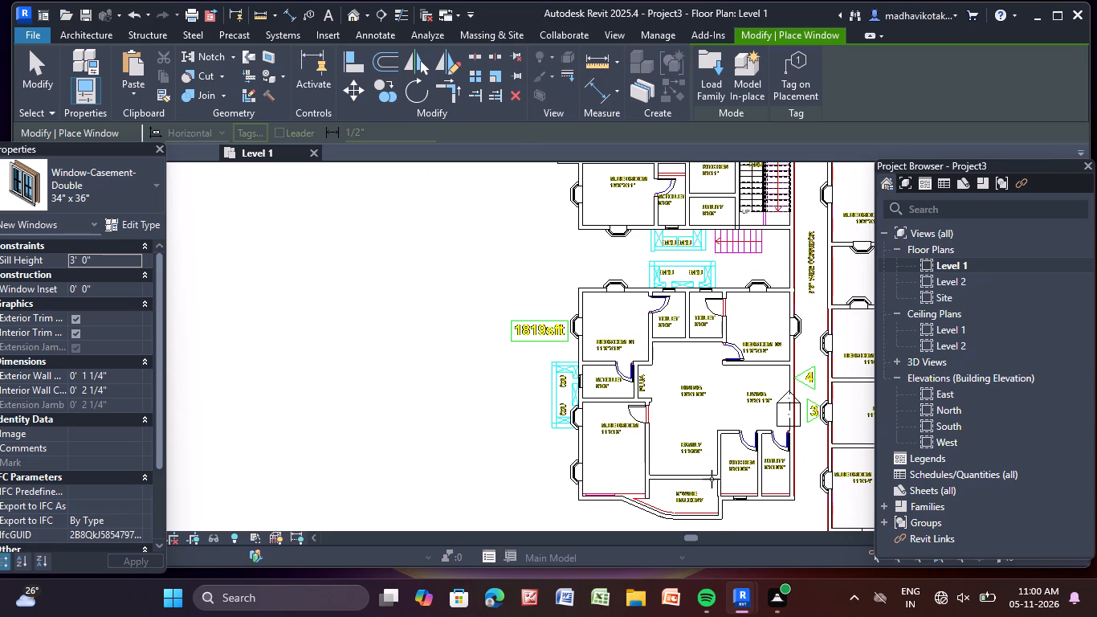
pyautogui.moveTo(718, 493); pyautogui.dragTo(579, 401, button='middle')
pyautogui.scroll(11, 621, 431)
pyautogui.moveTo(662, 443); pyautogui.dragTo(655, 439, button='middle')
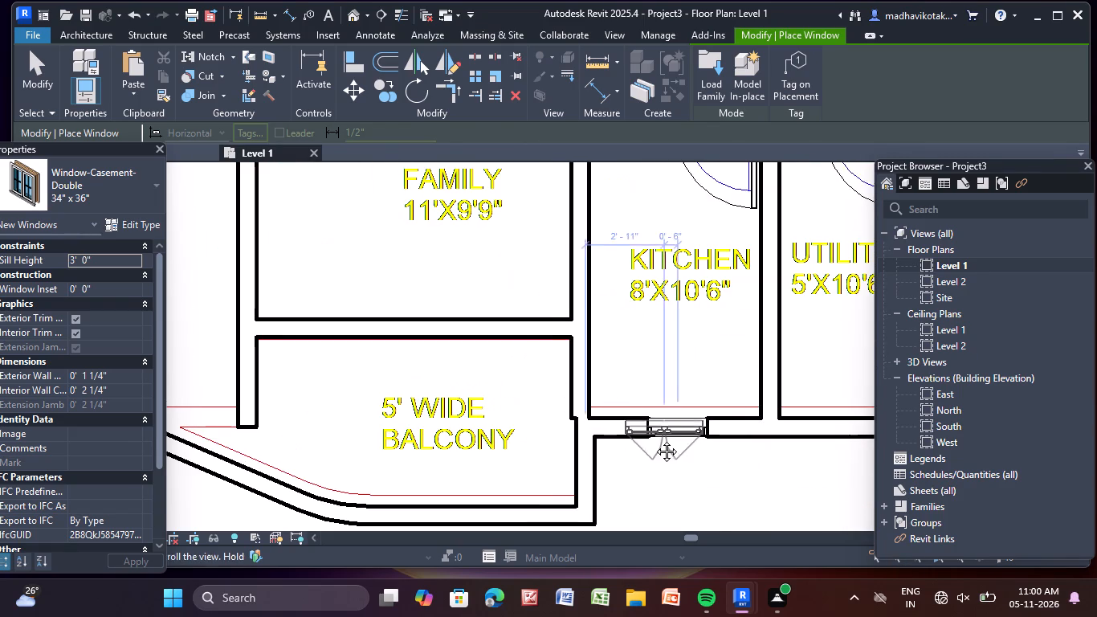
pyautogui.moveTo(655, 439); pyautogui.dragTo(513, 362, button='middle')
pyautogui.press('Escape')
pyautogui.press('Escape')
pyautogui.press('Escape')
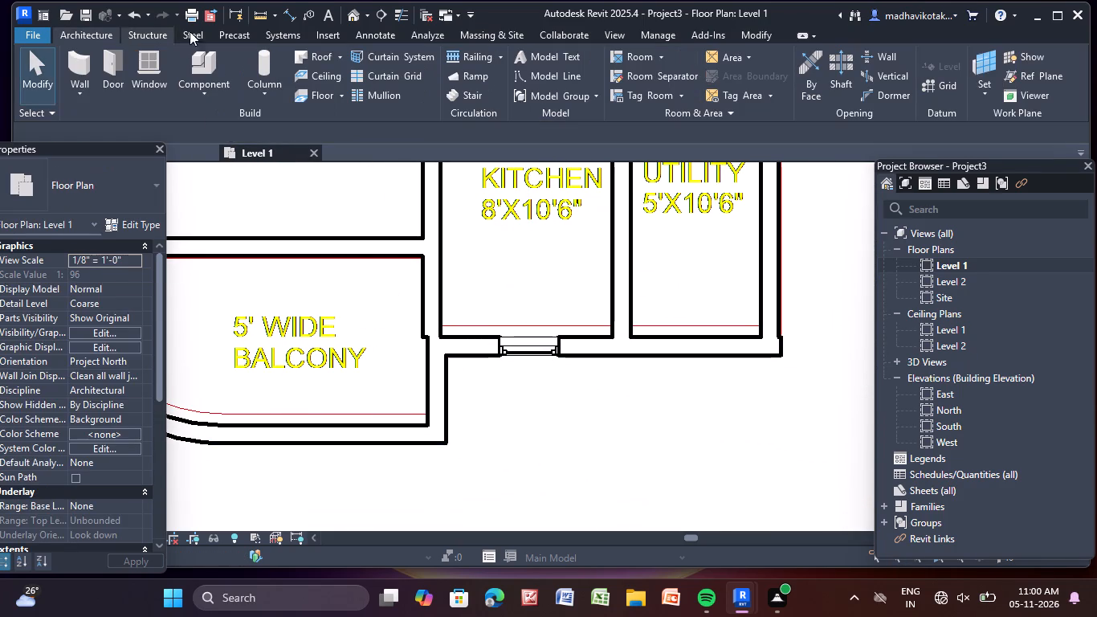
# Open the default 3D view and examine the building's facades from all sides for walls without windows.
pyautogui.click(350, 15)
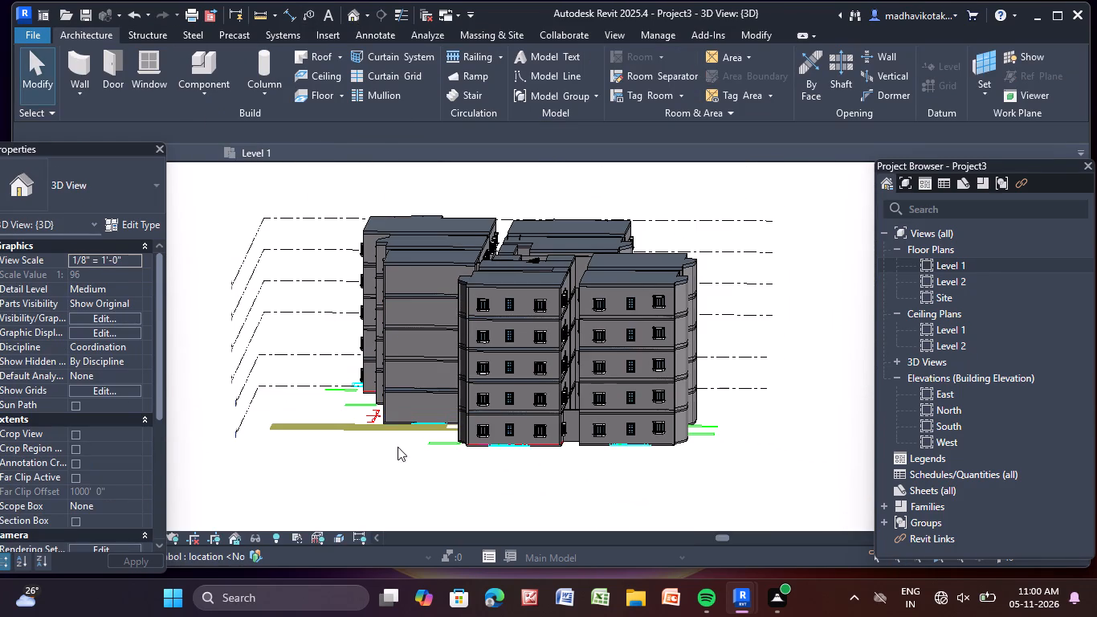
pyautogui.moveTo(389, 464); pyautogui.dragTo(439, 473, button='middle')
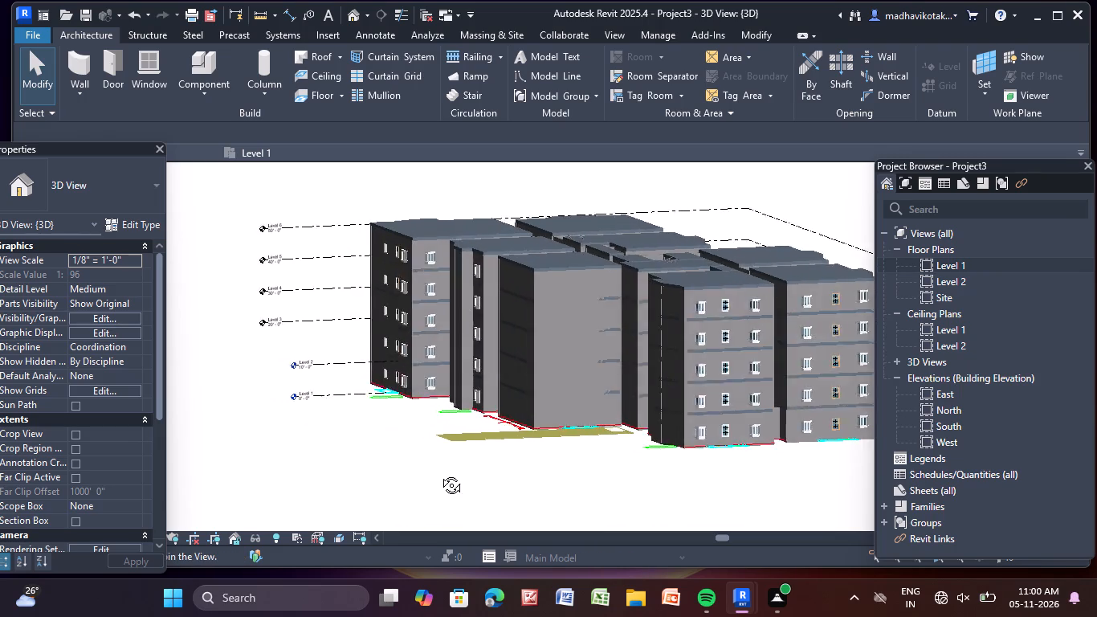
pyautogui.moveTo(439, 473); pyautogui.dragTo(418, 446, button='middle')
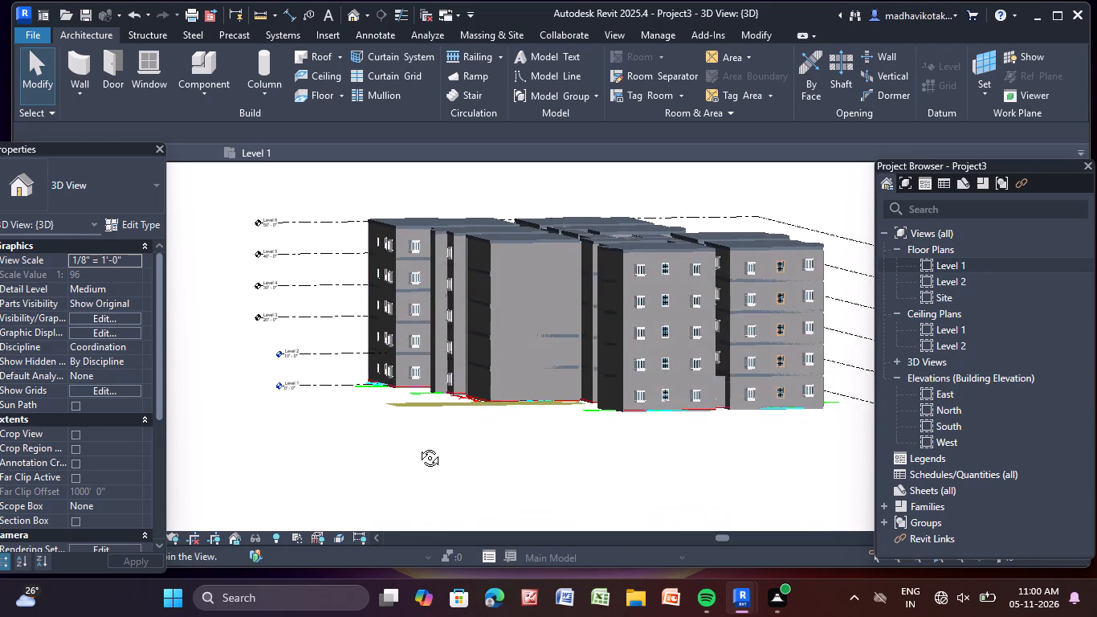
pyautogui.moveTo(418, 446); pyautogui.dragTo(421, 444, button='middle')
pyautogui.scroll(3, 507, 420)
pyautogui.keyDown('shift'); pyautogui.moveTo(507, 409); pyautogui.dragTo(558, 440, button='middle'); pyautogui.keyUp('shift')
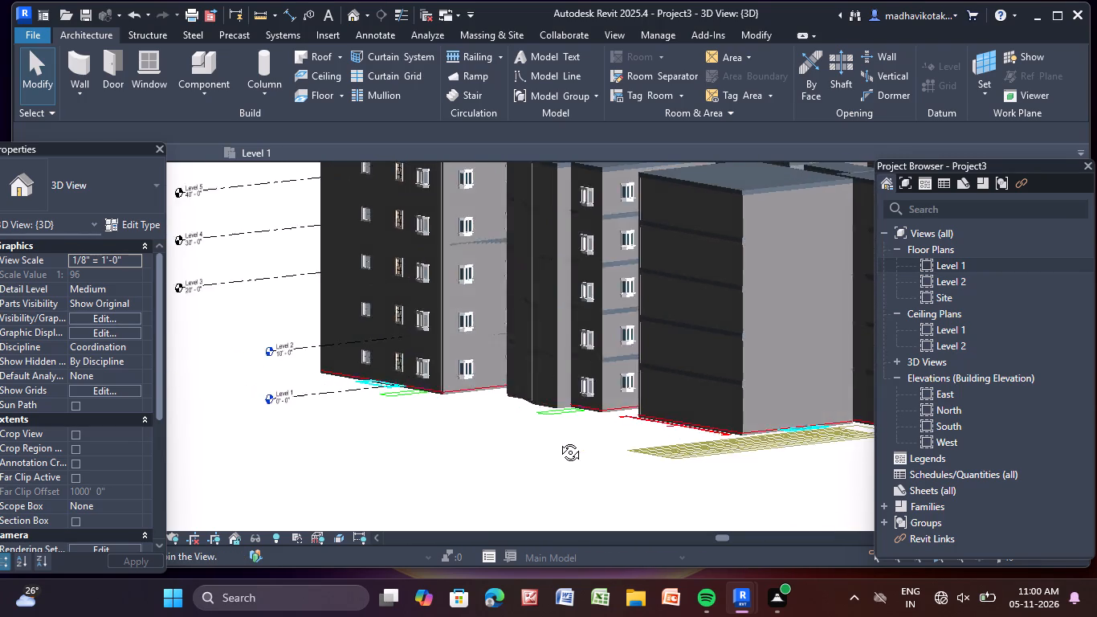
pyautogui.keyDown('shift'); pyautogui.moveTo(558, 440); pyautogui.dragTo(573, 446, button='middle'); pyautogui.keyUp('shift')
pyautogui.keyDown('shift'); pyautogui.scroll(-8, 573, 446); pyautogui.keyUp('shift')
pyautogui.moveTo(405, 395); pyautogui.dragTo(223, 370, button='middle')
pyautogui.keyDown('shift'); pyautogui.moveTo(410, 468); pyautogui.dragTo(434, 478, button='middle'); pyautogui.keyUp('shift')
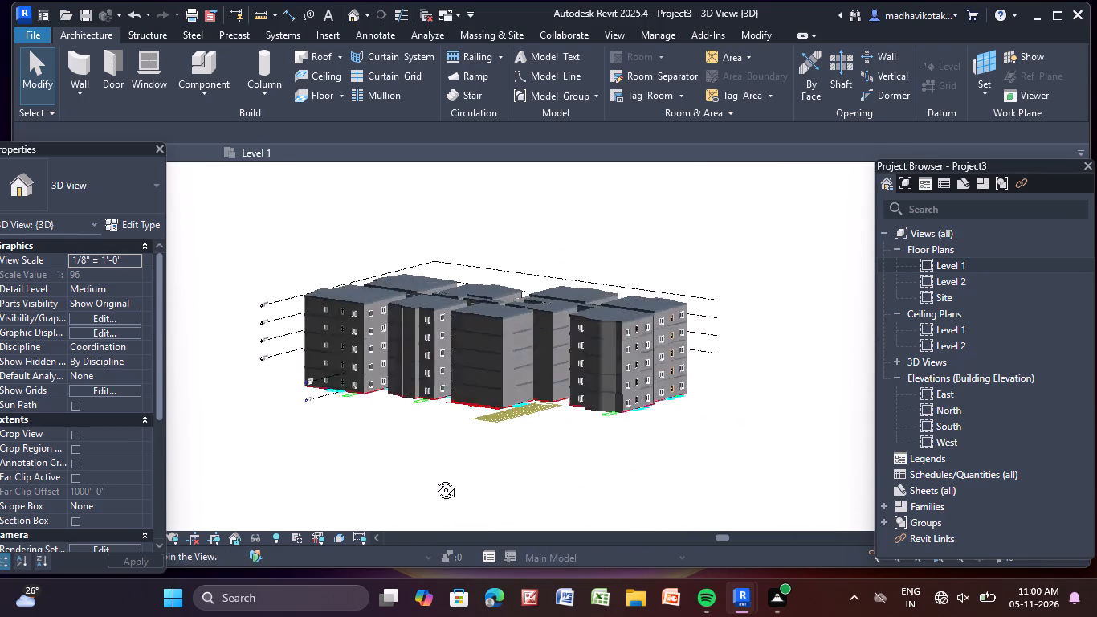
pyautogui.keyDown('shift'); pyautogui.moveTo(434, 478); pyautogui.dragTo(717, 414, button='middle'); pyautogui.keyUp('shift')
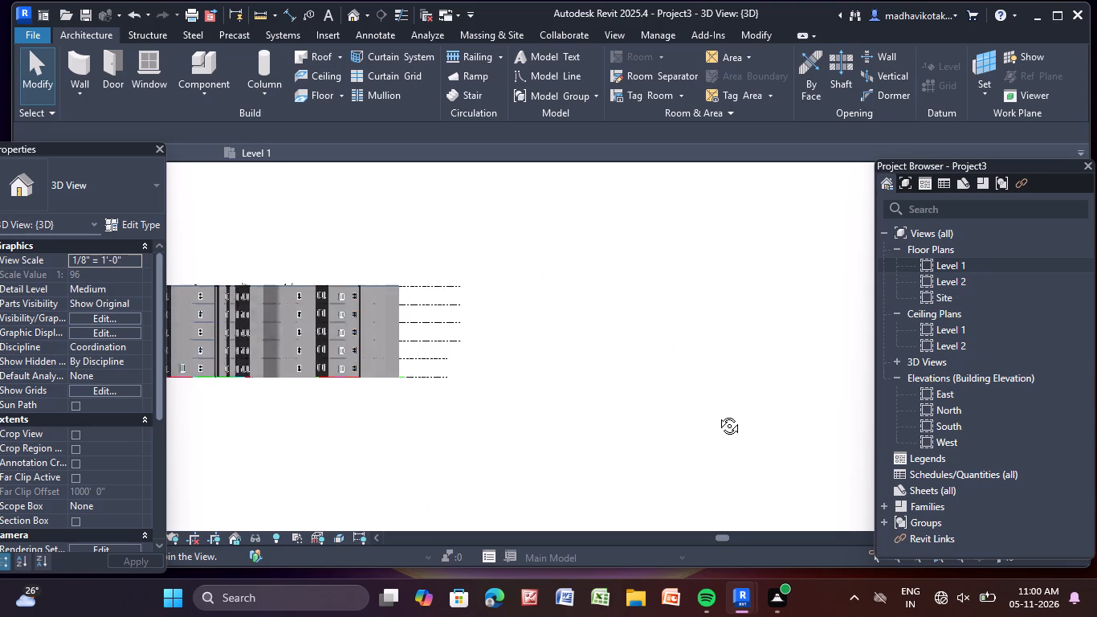
pyautogui.keyDown('shift'); pyautogui.moveTo(717, 414); pyautogui.dragTo(683, 435, button='middle'); pyautogui.keyUp('shift')
pyautogui.scroll(-5, 491, 410)
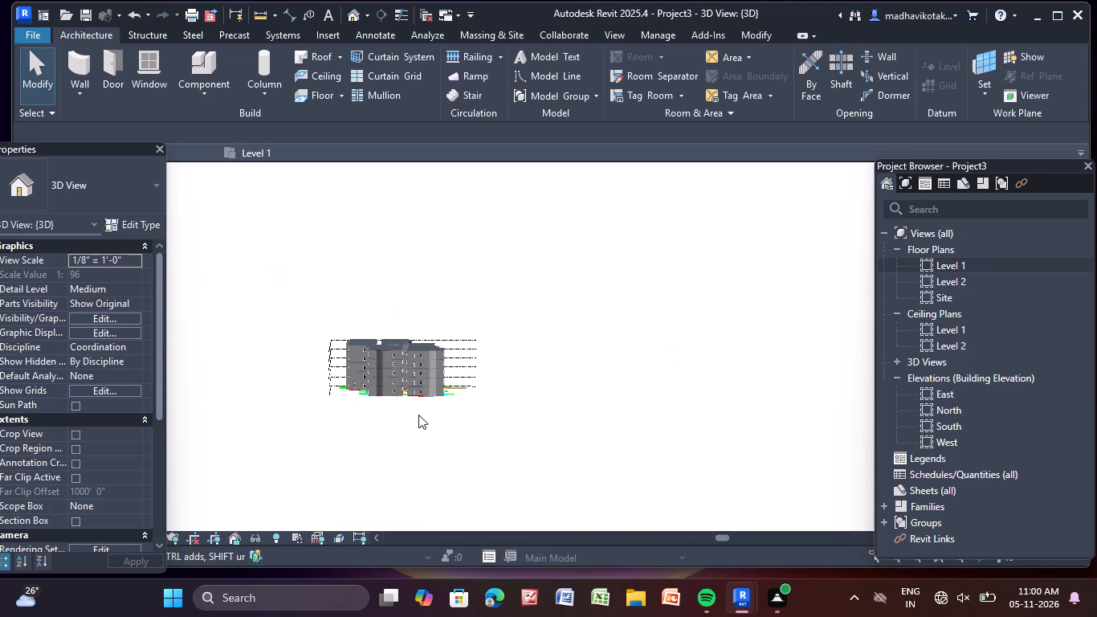
pyautogui.keyDown('shift'); pyautogui.moveTo(416, 394); pyautogui.dragTo(752, 402, button='middle'); pyautogui.keyUp('shift')
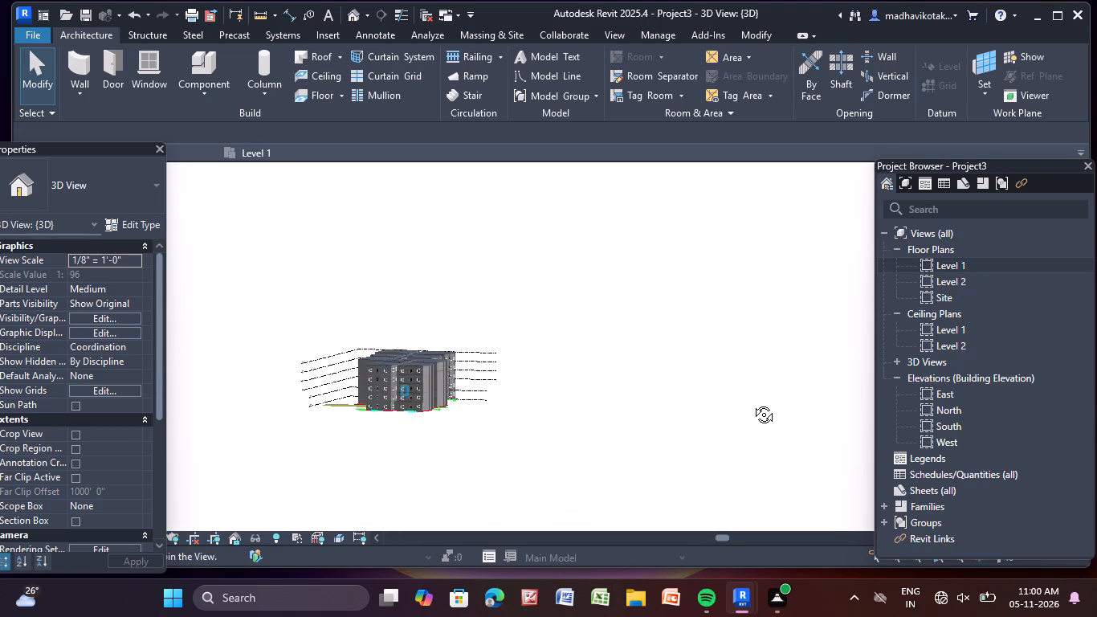
pyautogui.keyDown('shift'); pyautogui.moveTo(752, 402); pyautogui.dragTo(778, 405, button='middle'); pyautogui.keyUp('shift')
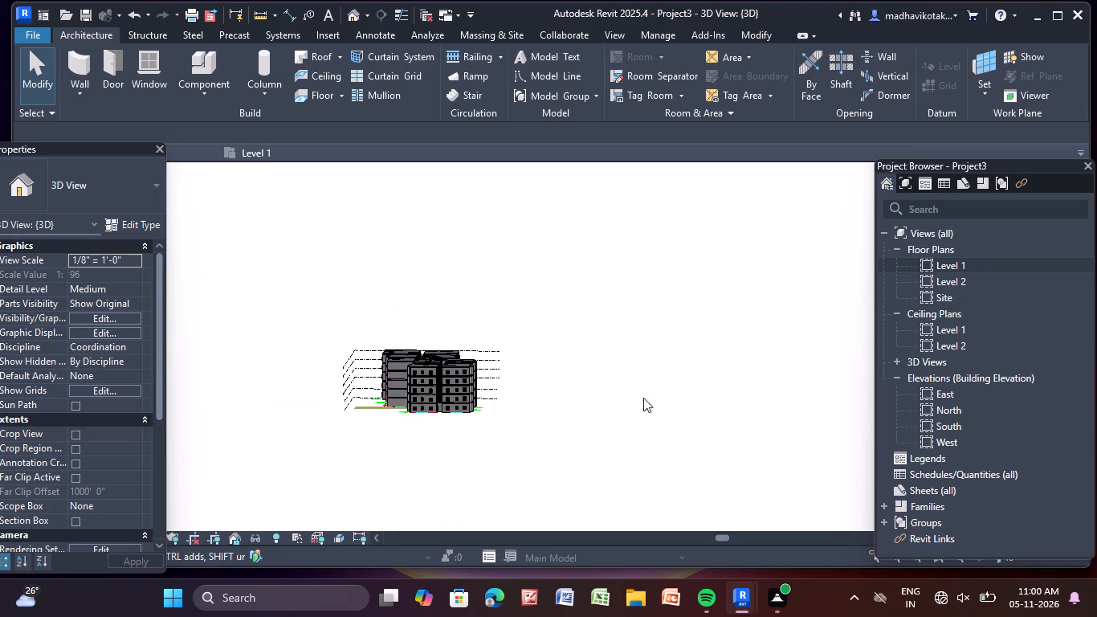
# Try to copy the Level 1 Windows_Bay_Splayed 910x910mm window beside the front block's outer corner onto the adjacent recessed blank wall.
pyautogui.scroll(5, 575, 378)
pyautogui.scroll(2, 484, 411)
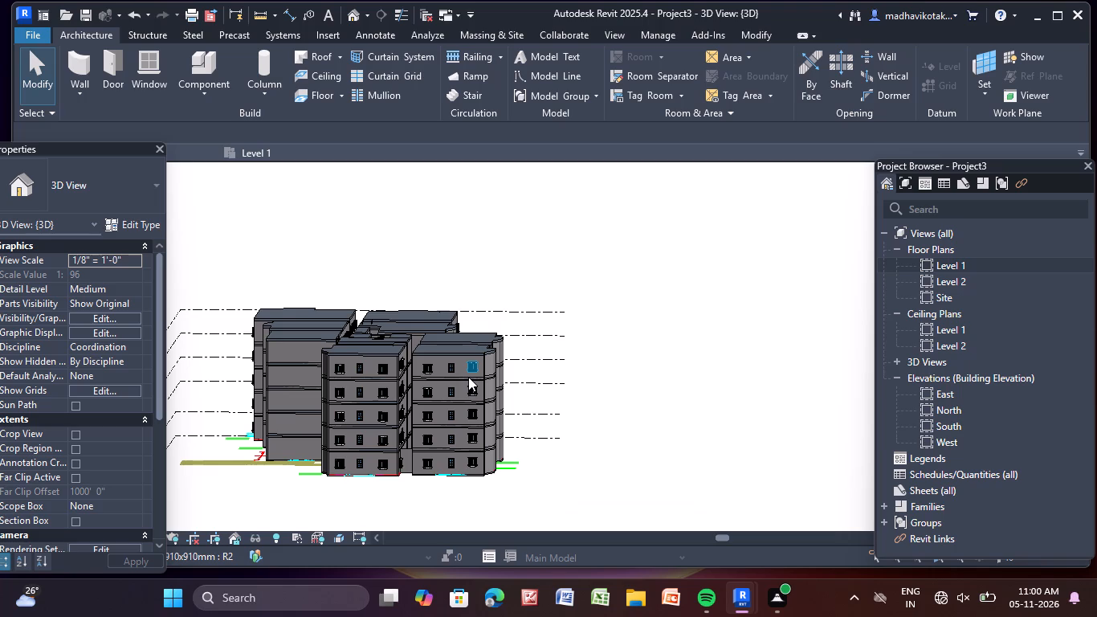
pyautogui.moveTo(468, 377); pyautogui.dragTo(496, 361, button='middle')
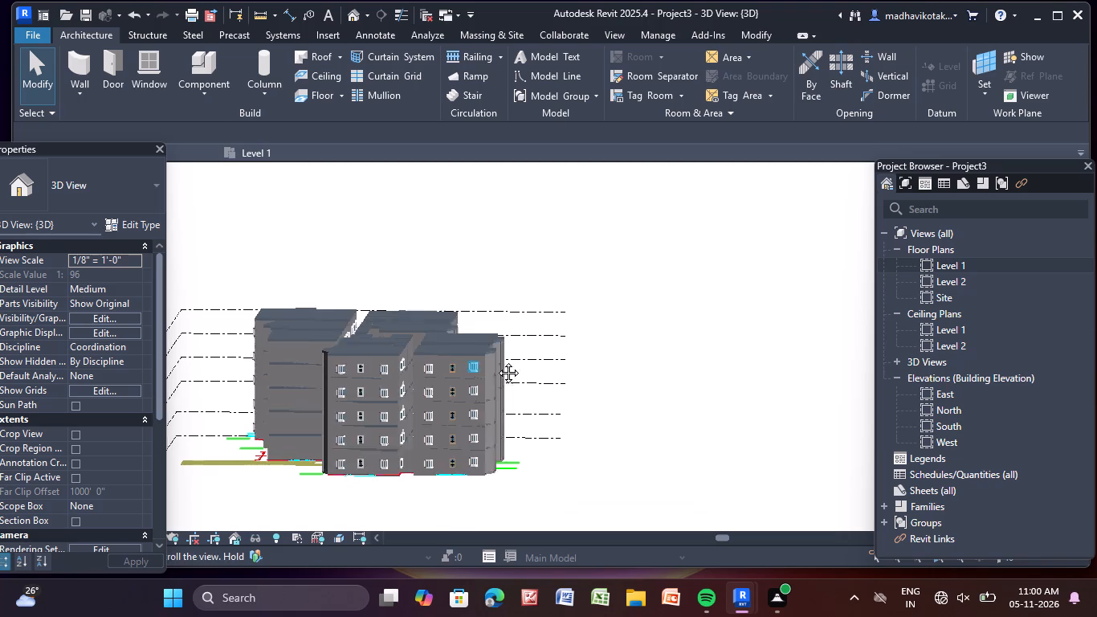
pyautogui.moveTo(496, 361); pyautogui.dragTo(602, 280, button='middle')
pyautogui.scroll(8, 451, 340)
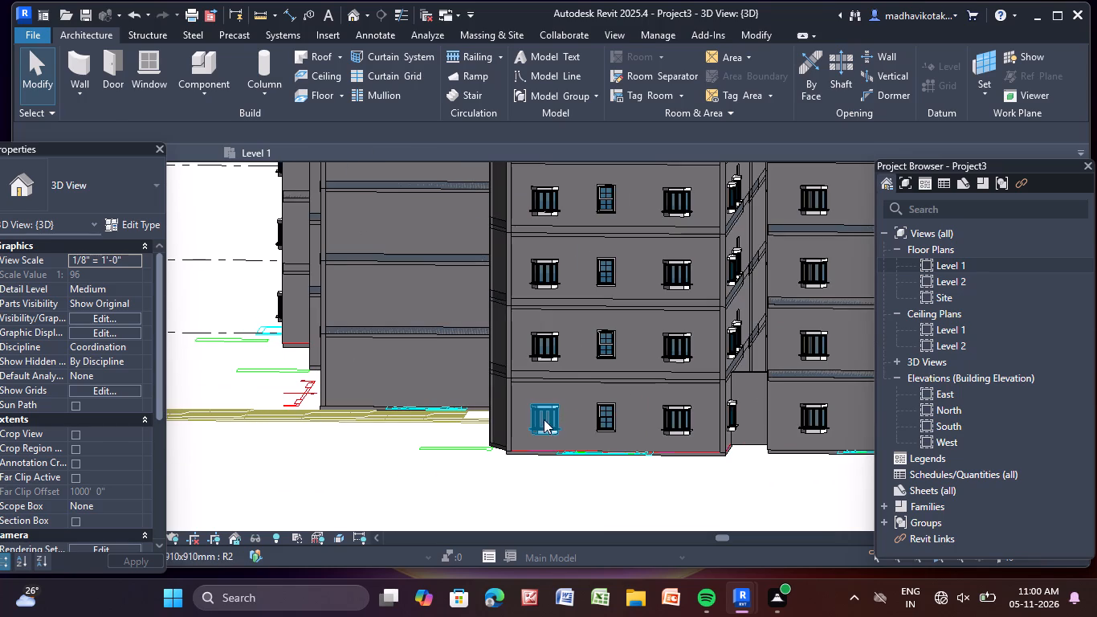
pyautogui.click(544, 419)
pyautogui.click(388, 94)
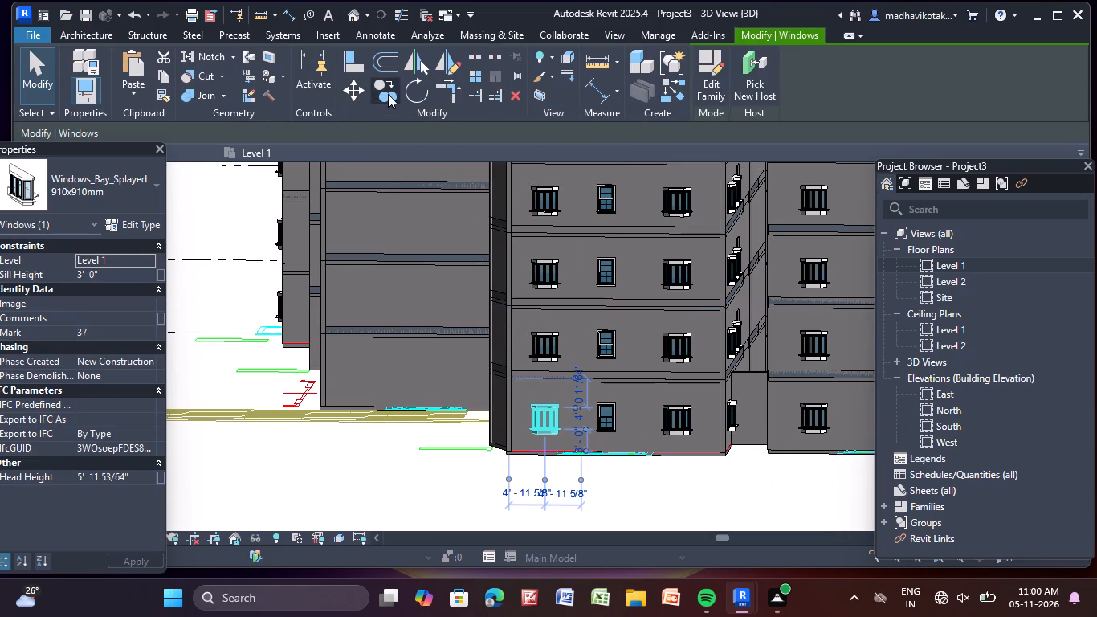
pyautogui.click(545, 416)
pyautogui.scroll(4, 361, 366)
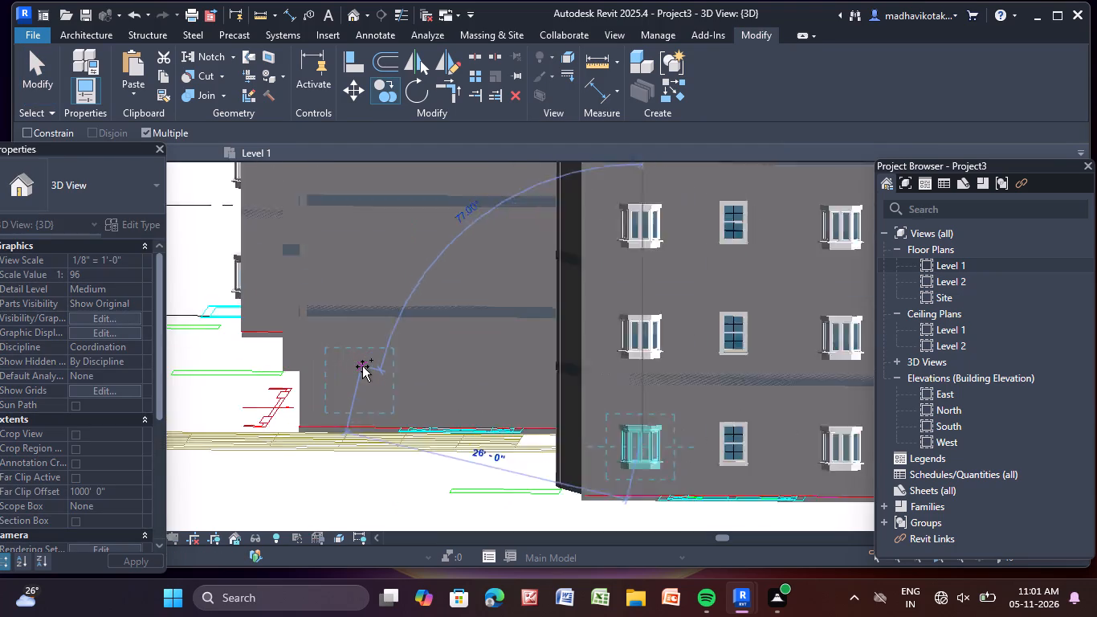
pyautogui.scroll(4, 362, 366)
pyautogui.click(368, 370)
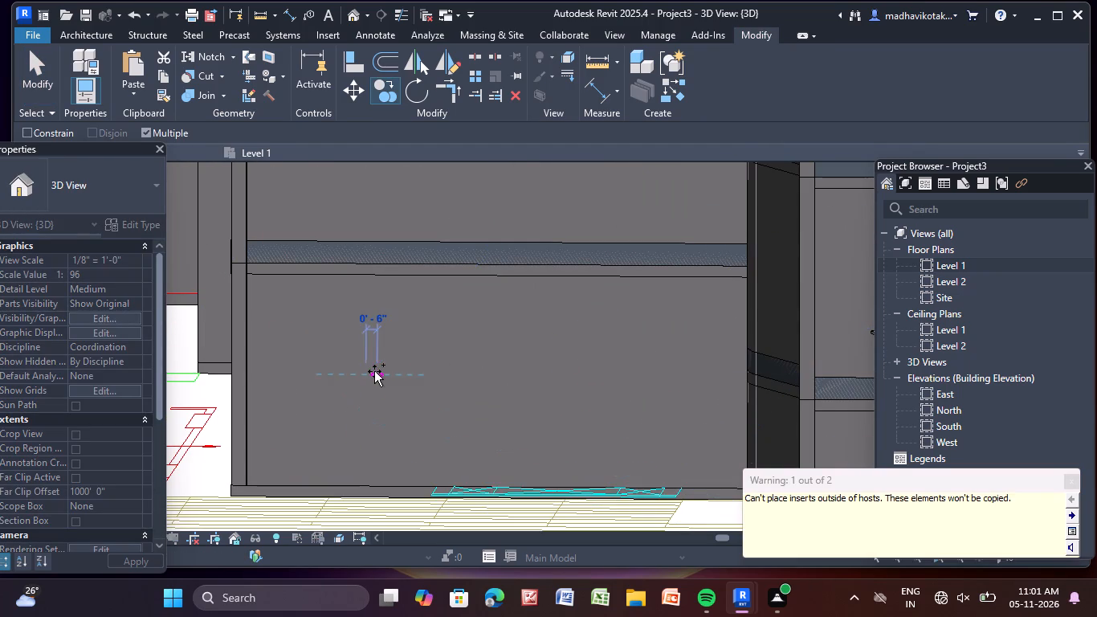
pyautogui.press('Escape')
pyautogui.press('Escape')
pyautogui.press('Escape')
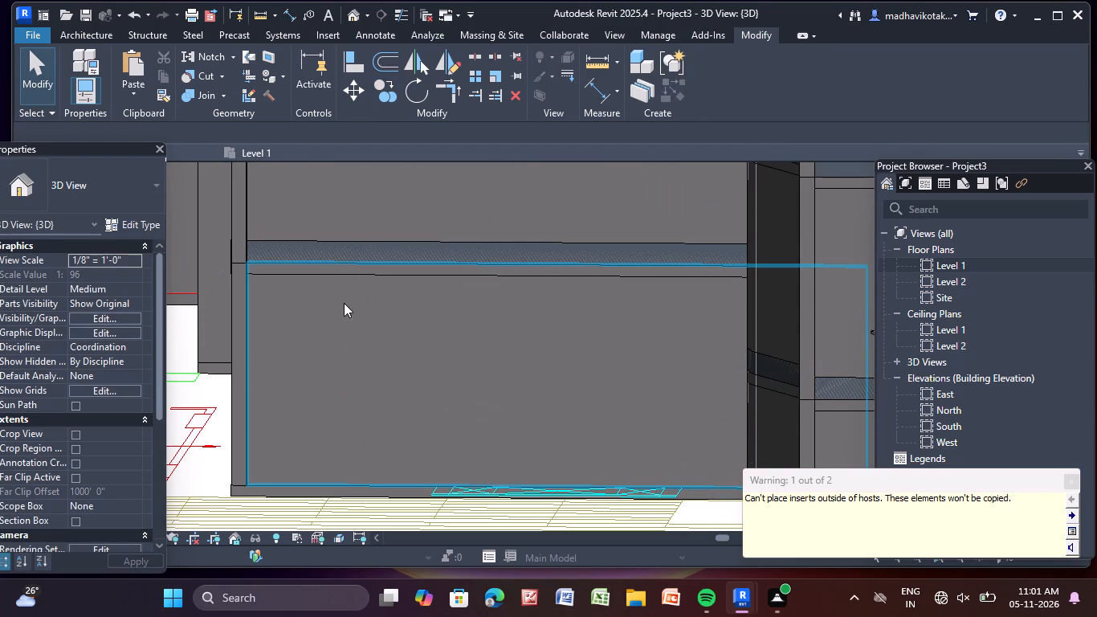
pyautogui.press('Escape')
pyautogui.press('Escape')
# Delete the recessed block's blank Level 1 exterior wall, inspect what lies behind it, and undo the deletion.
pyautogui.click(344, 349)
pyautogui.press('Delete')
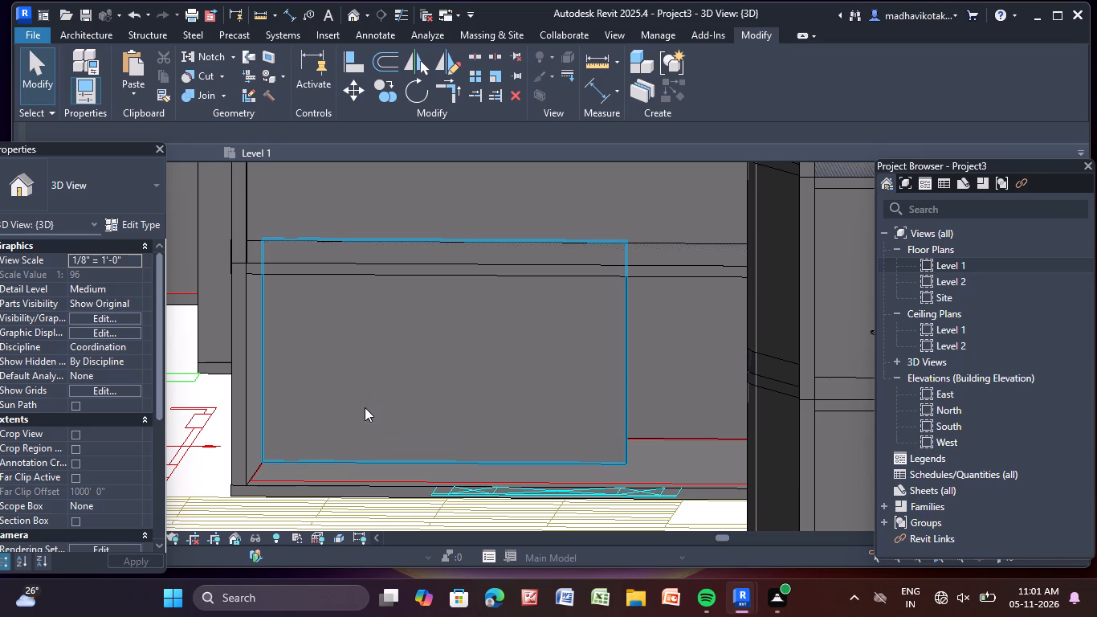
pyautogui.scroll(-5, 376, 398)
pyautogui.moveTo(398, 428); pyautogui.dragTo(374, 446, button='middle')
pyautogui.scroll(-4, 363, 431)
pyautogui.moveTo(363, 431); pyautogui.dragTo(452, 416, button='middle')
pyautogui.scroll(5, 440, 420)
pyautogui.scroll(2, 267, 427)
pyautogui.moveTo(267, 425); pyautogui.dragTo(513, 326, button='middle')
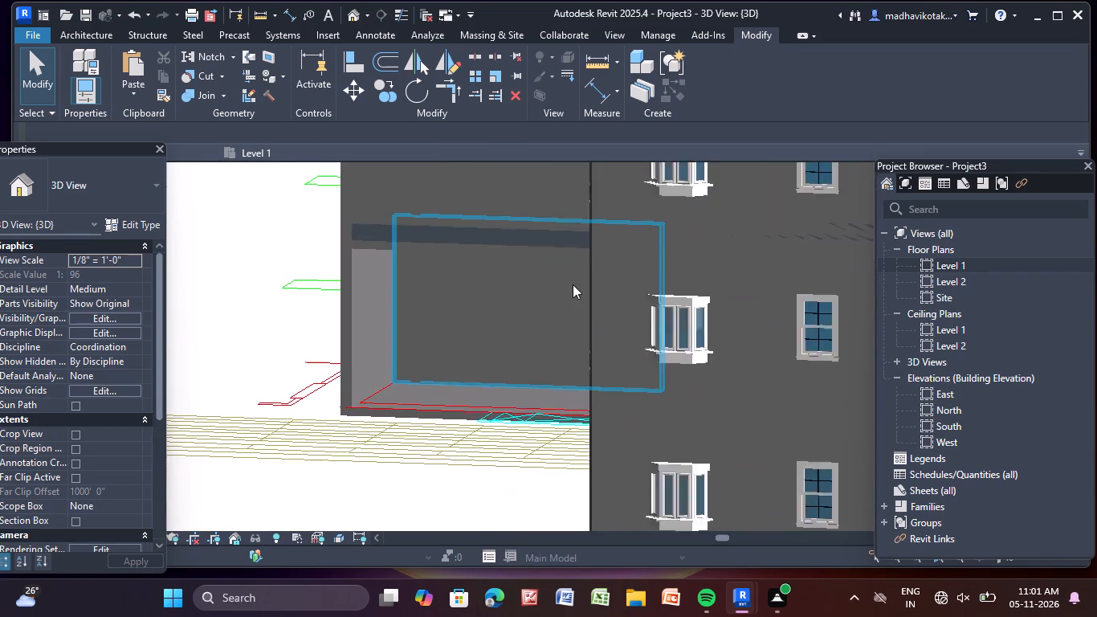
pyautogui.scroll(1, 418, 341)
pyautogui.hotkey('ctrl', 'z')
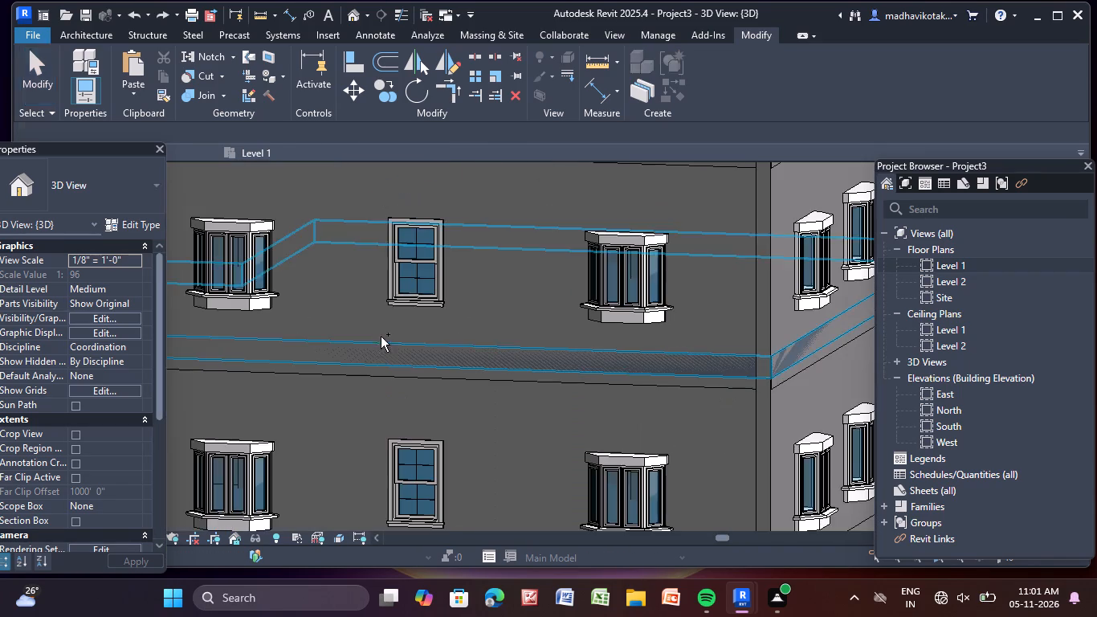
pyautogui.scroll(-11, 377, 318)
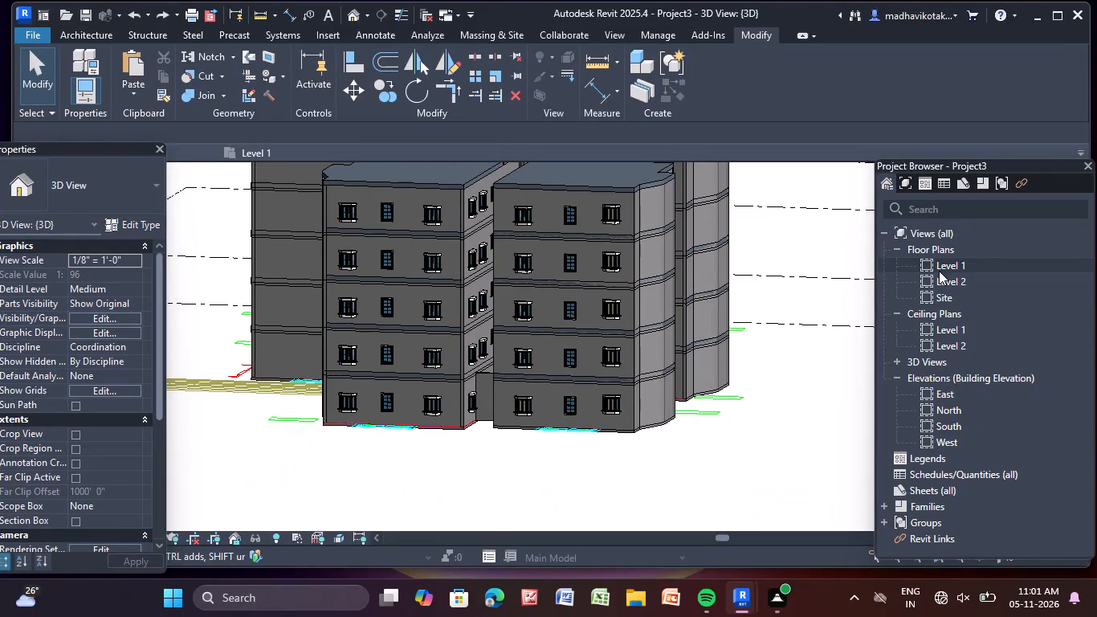
# Open the Level 1 floor plan and examine the apartments' exterior walls to locate the facade lacking windows.
pyautogui.tripleClick(949, 264)
pyautogui.scroll(-7, 626, 366)
pyautogui.scroll(-3, 474, 317)
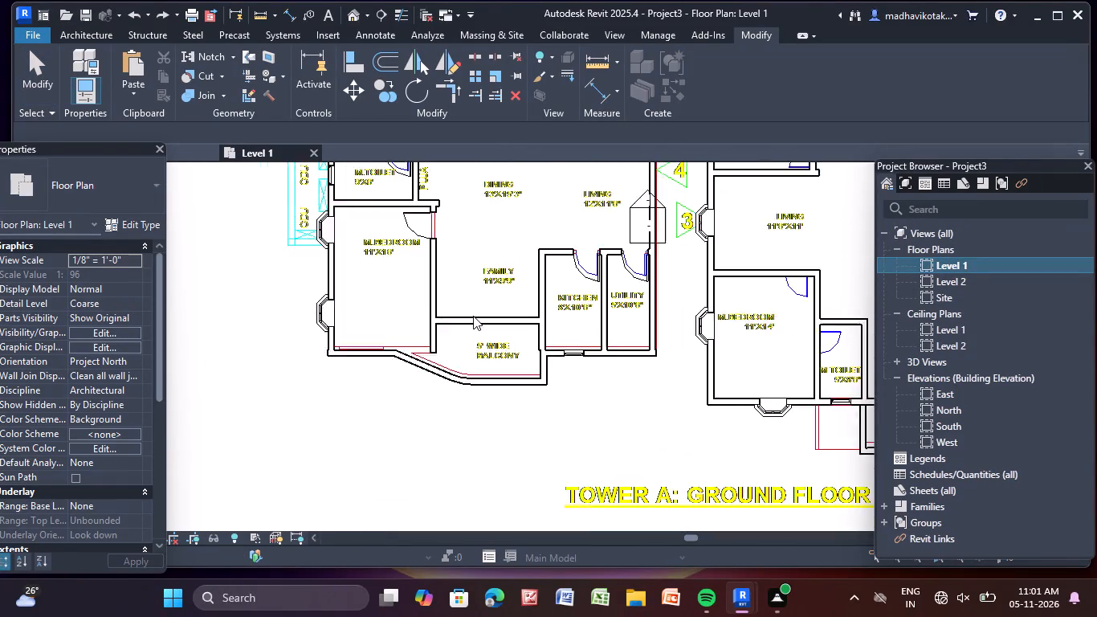
pyautogui.scroll(-2, 473, 316)
pyautogui.moveTo(473, 316); pyautogui.dragTo(512, 470, button='middle')
pyautogui.scroll(-1, 488, 331)
pyautogui.moveTo(460, 381); pyautogui.dragTo(447, 490, button='middle')
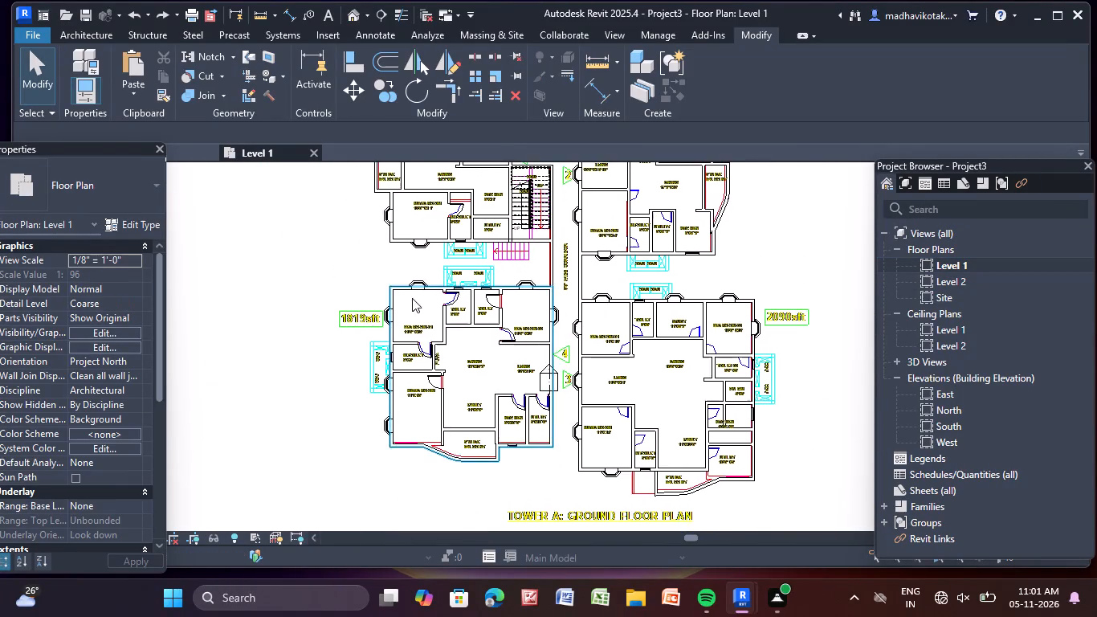
pyautogui.moveTo(413, 299); pyautogui.dragTo(395, 446, button='middle')
pyautogui.moveTo(398, 280); pyautogui.dragTo(463, 534, button='middle')
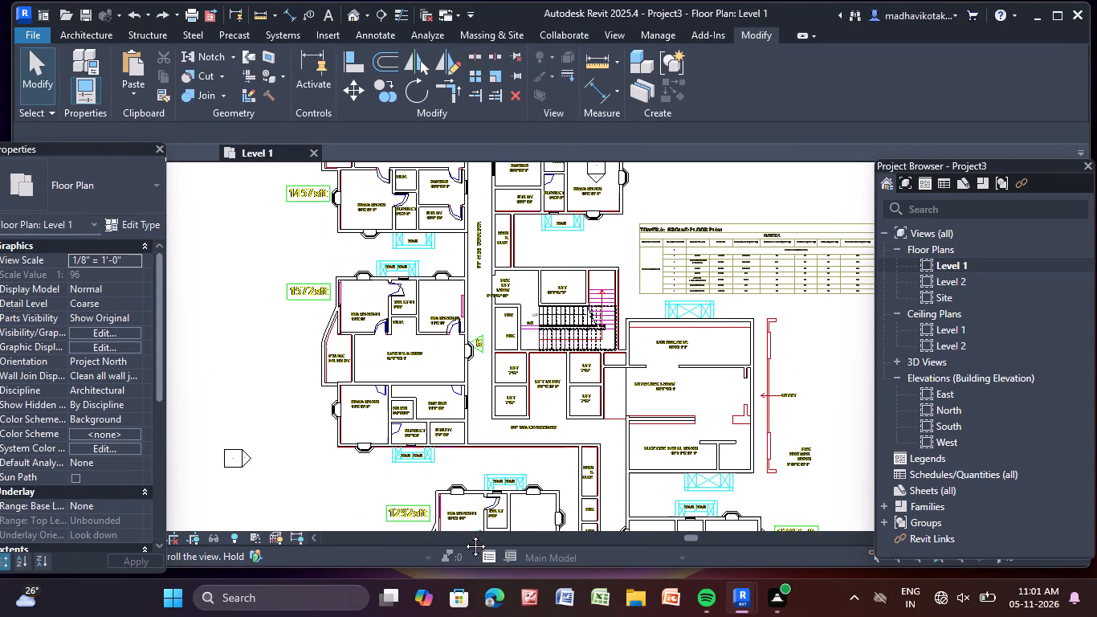
pyautogui.moveTo(463, 534); pyautogui.dragTo(463, 528, button='middle')
pyautogui.moveTo(474, 455); pyautogui.dragTo(470, 196, button='middle')
pyautogui.moveTo(535, 431); pyautogui.dragTo(518, 407, button='middle')
pyautogui.scroll(1, 535, 431)
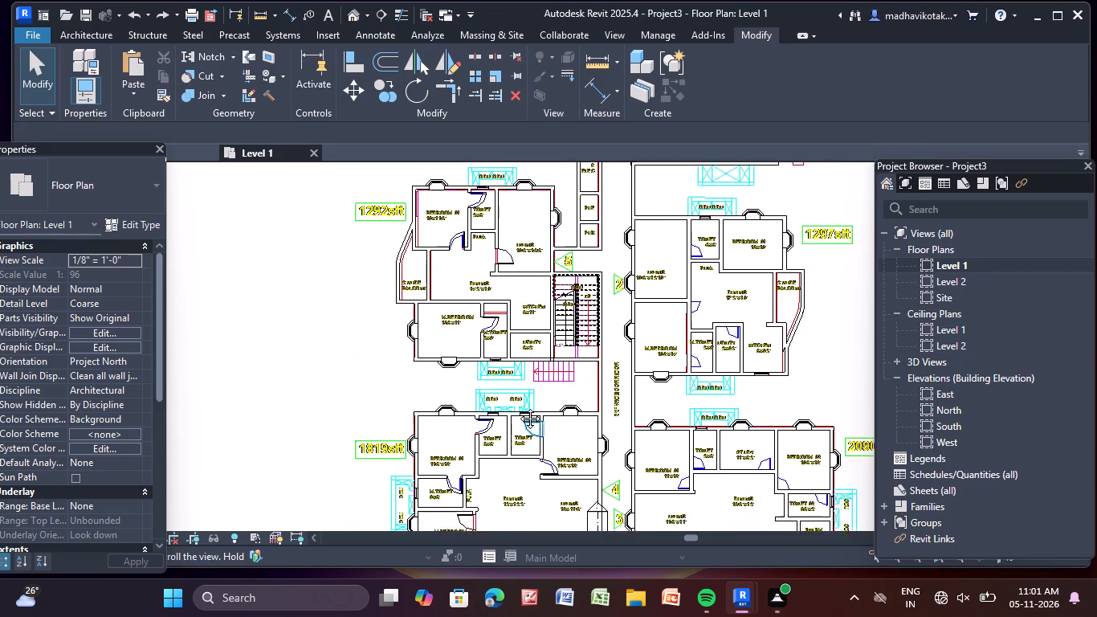
pyautogui.moveTo(518, 407); pyautogui.dragTo(479, 345, button='middle')
pyautogui.scroll(4, 481, 346)
pyautogui.scroll(-5, 350, 327)
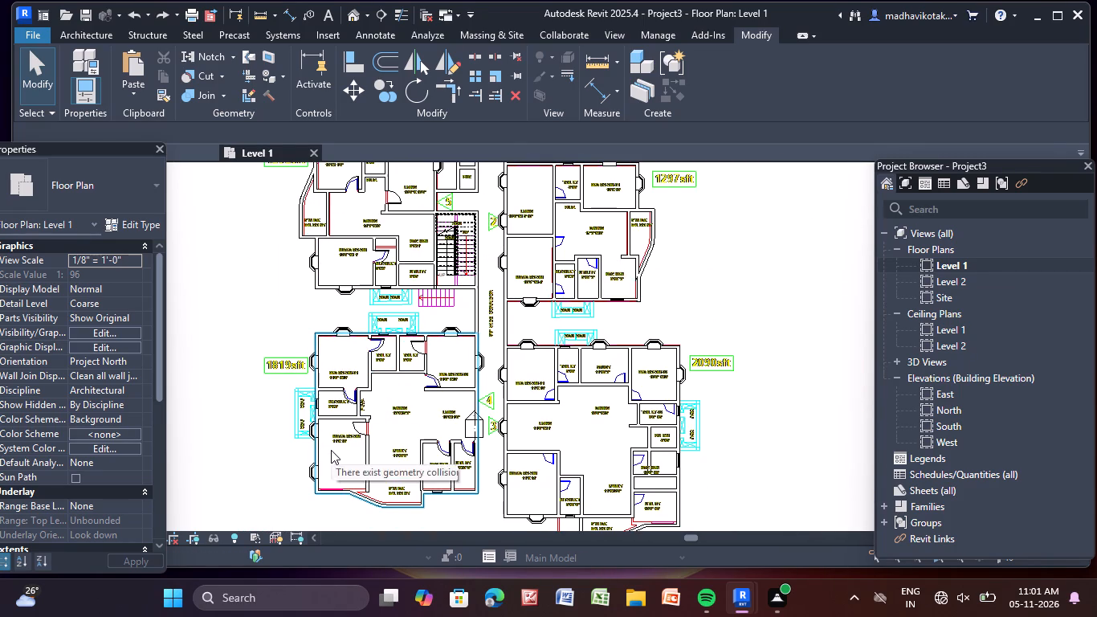
pyautogui.moveTo(331, 450); pyautogui.dragTo(265, 383, button='middle')
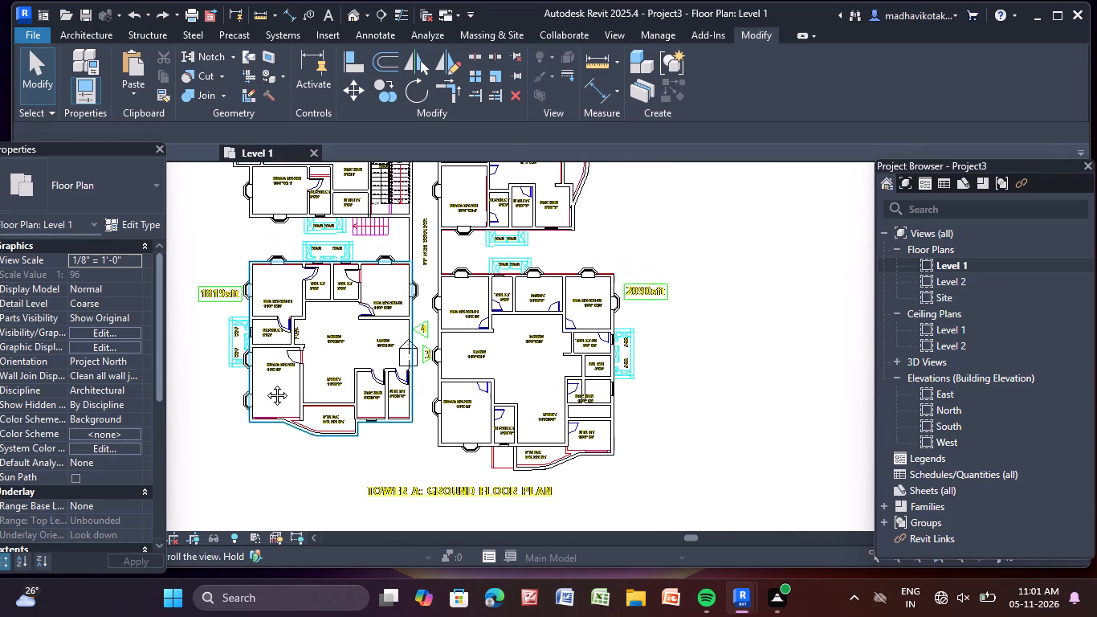
pyautogui.moveTo(265, 383); pyautogui.dragTo(328, 466, button='middle')
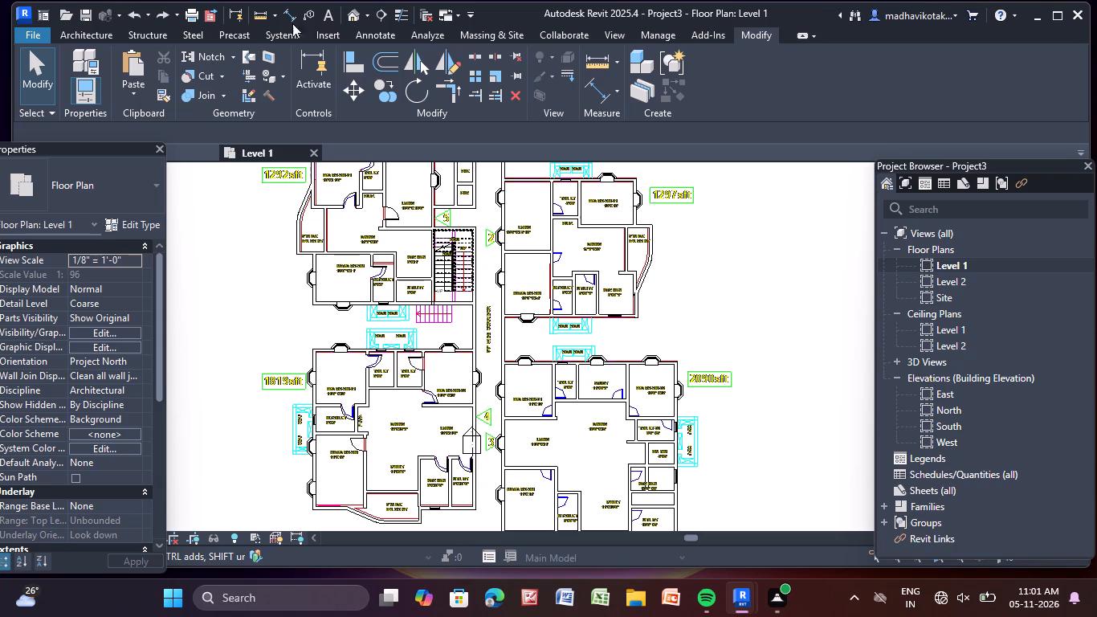
# In the default 3D view, copy the lone Level 1 Windows_Bay_Splayed 910x1210mm window and paste it aligned to Levels 2, 3, 4 and 5.
pyautogui.click(347, 16)
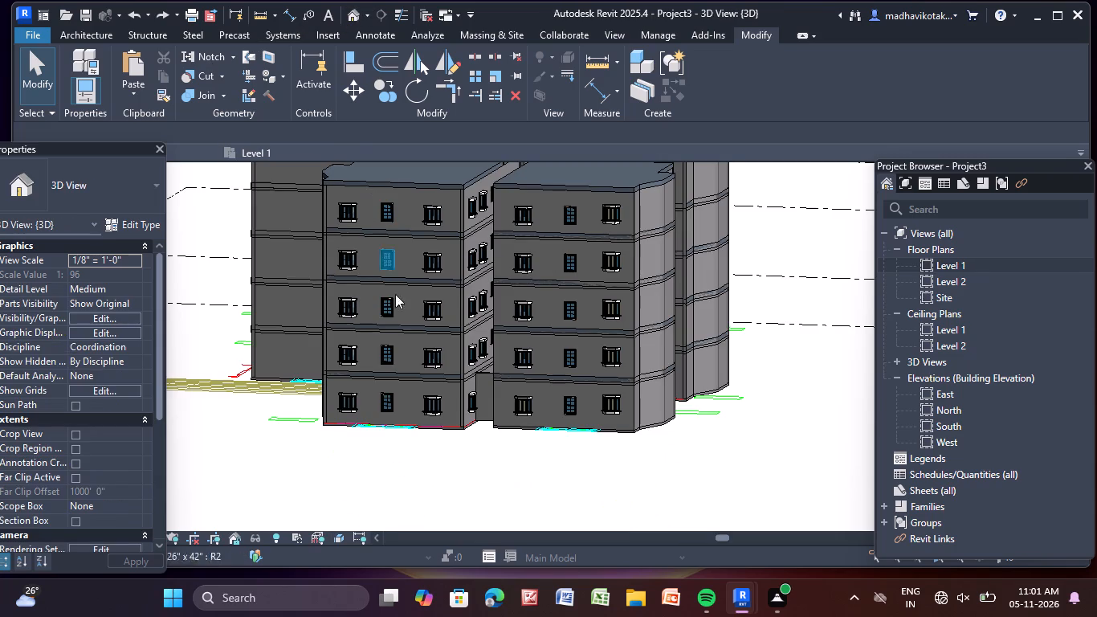
pyautogui.moveTo(437, 481); pyautogui.dragTo(434, 484, button='middle')
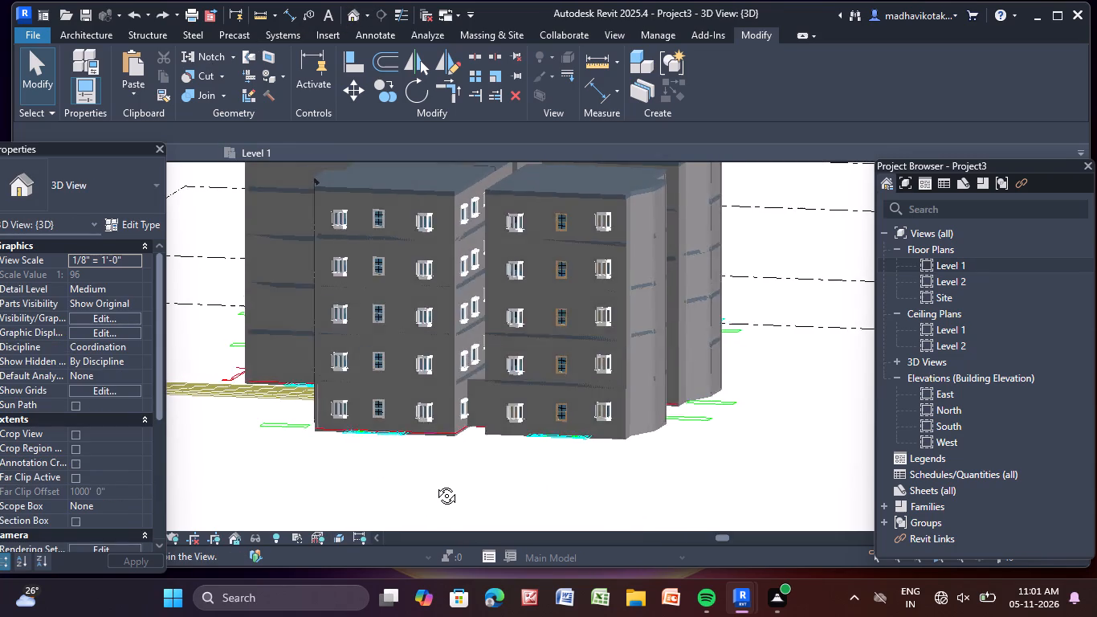
pyautogui.moveTo(434, 484); pyautogui.dragTo(542, 490, button='middle')
pyautogui.scroll(-4, 527, 488)
pyautogui.keyDown('shift'); pyautogui.moveTo(375, 435); pyautogui.dragTo(398, 462, button='middle'); pyautogui.keyUp('shift')
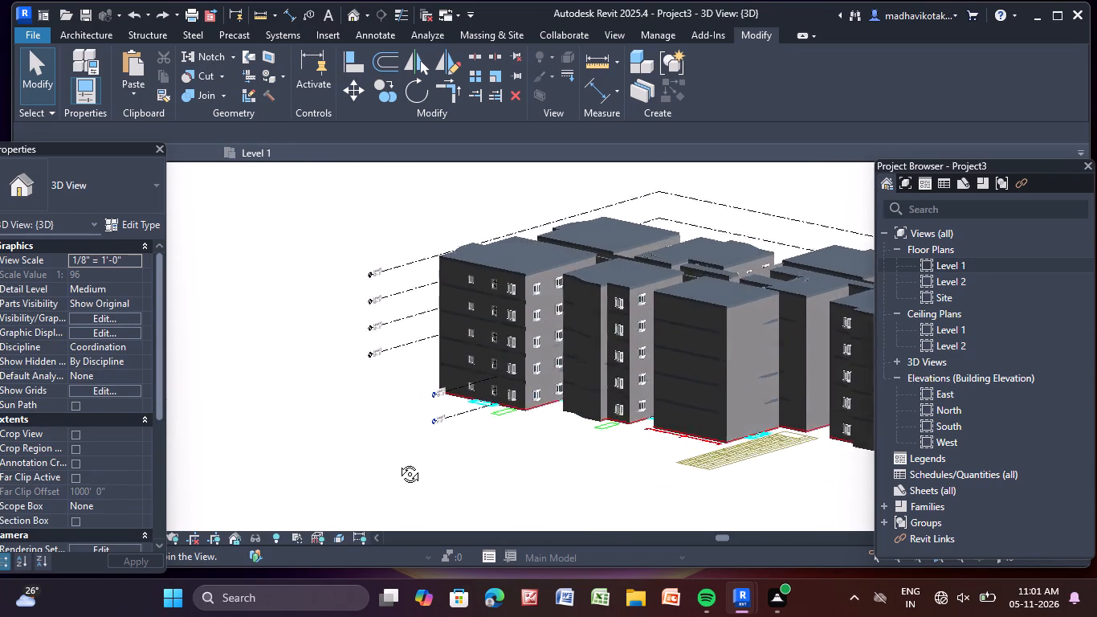
pyautogui.keyDown('shift'); pyautogui.moveTo(398, 462); pyautogui.dragTo(563, 479, button='middle'); pyautogui.keyUp('shift')
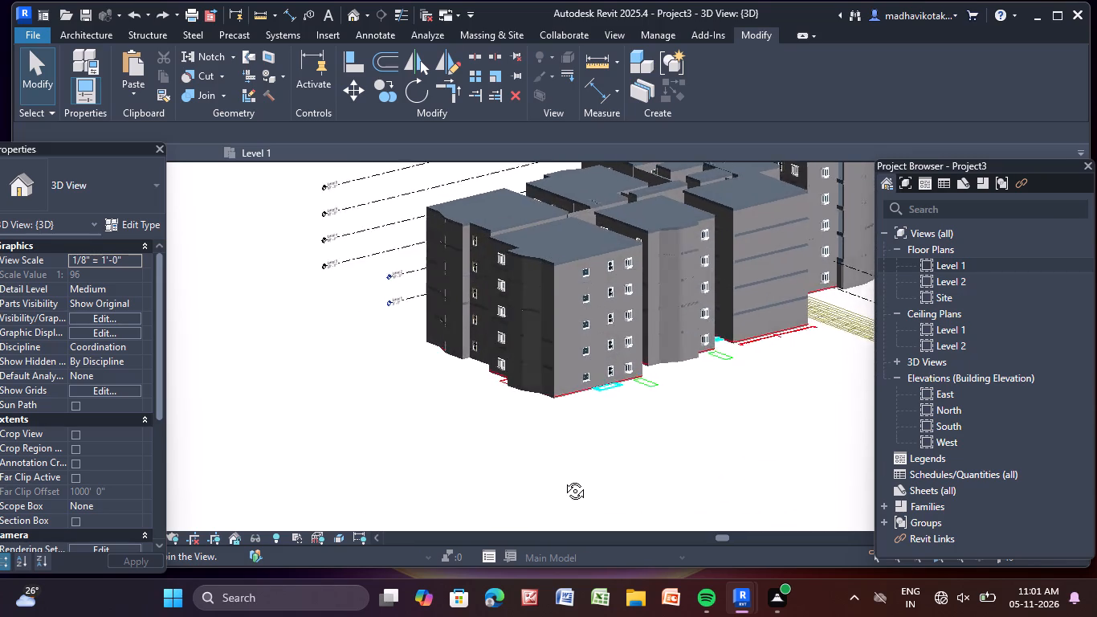
pyautogui.keyDown('shift'); pyautogui.moveTo(563, 479); pyautogui.dragTo(687, 402, button='middle'); pyautogui.keyUp('shift')
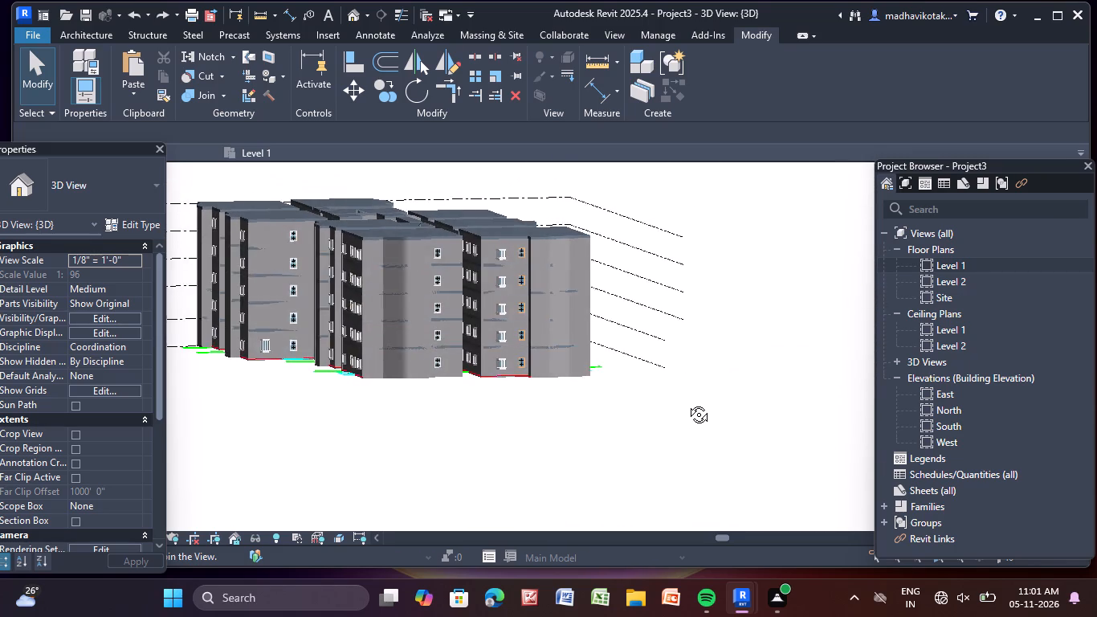
pyautogui.keyDown('shift'); pyautogui.moveTo(687, 402); pyautogui.dragTo(680, 401, button='middle'); pyautogui.keyUp('shift')
pyautogui.moveTo(294, 390); pyautogui.dragTo(316, 436, button='middle')
pyautogui.scroll(10, 293, 408)
pyautogui.click(286, 445)
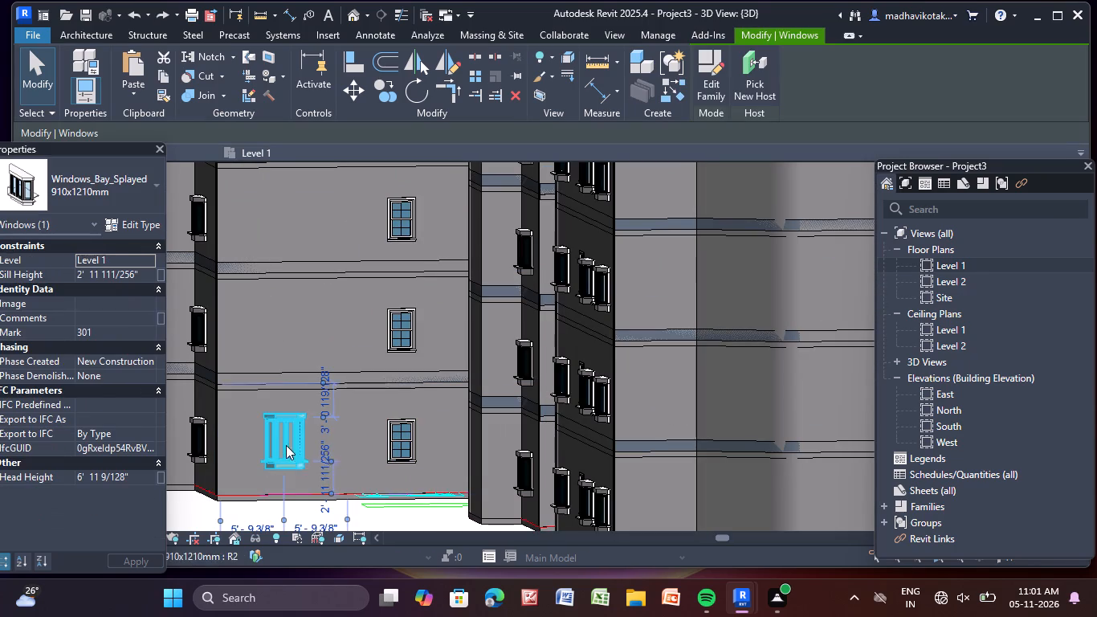
pyautogui.click(161, 82)
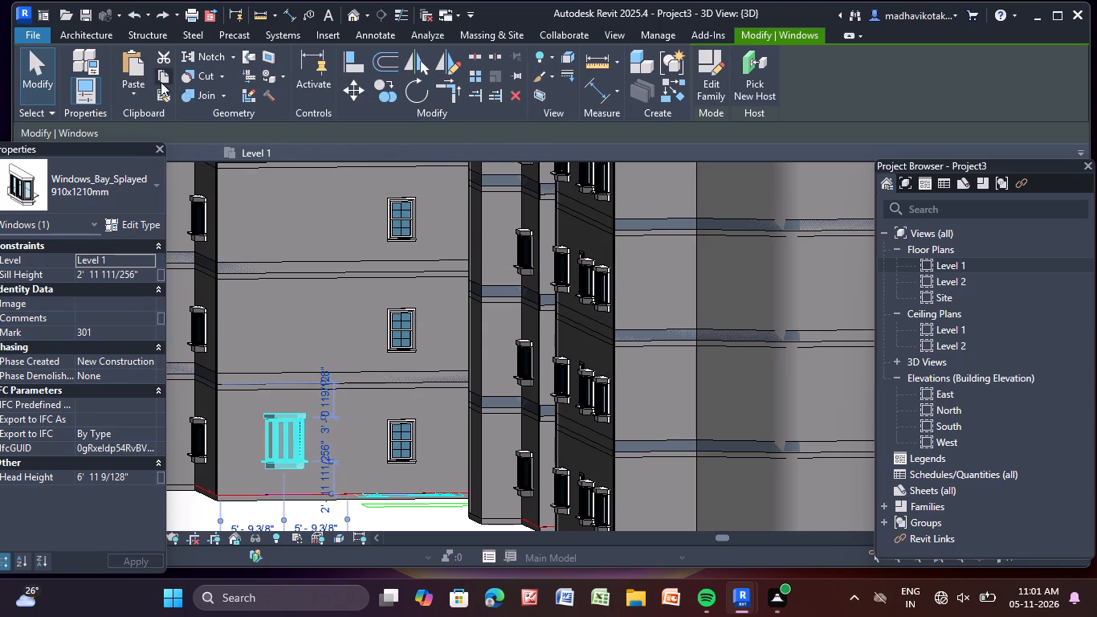
pyautogui.click(161, 82)
pyautogui.click(131, 94)
pyautogui.click(172, 152)
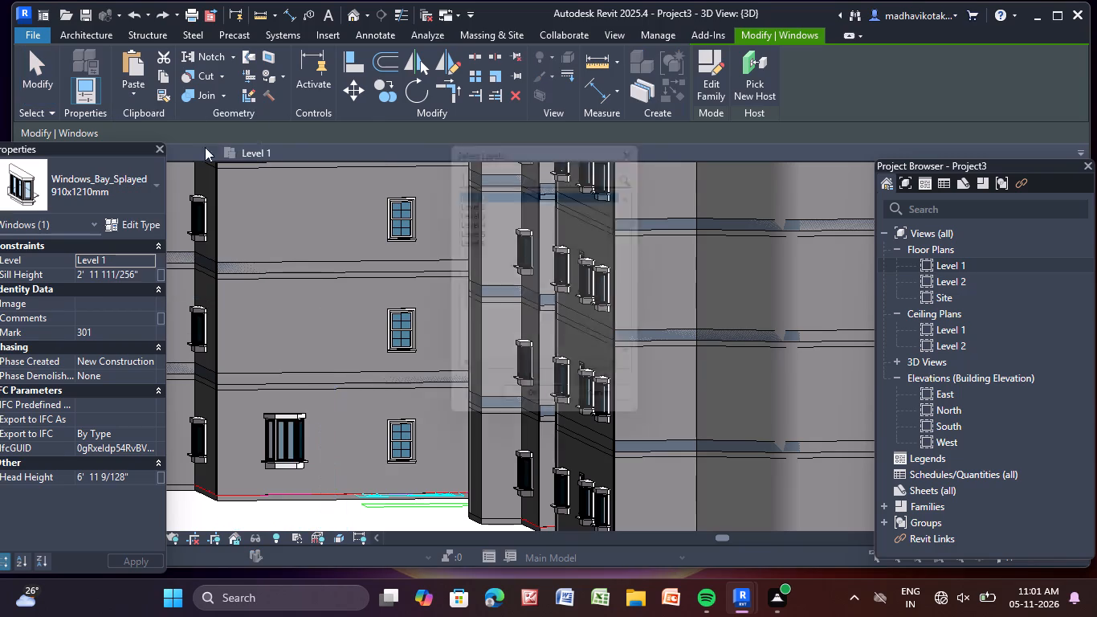
pyautogui.moveTo(487, 194); pyautogui.dragTo(484, 210)
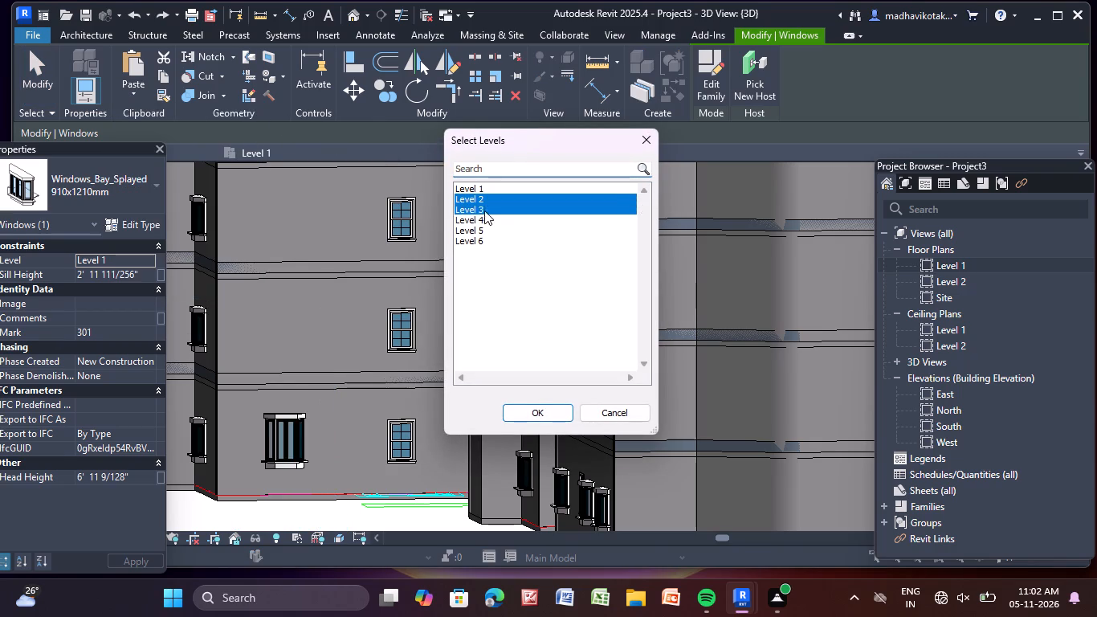
pyautogui.moveTo(484, 210); pyautogui.dragTo(481, 234)
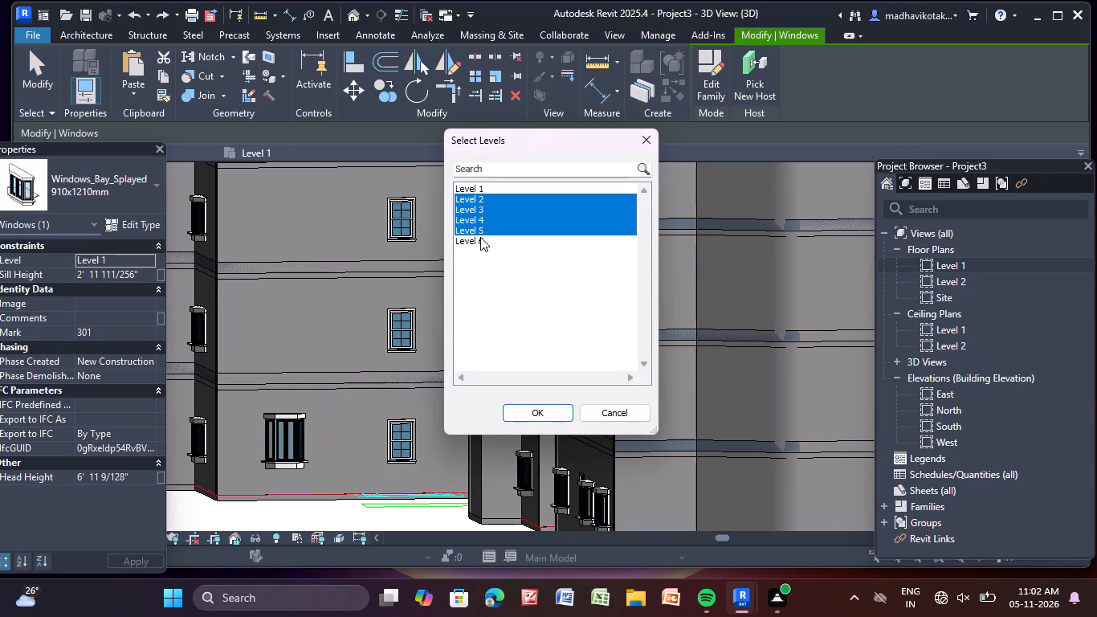
pyautogui.click(524, 405)
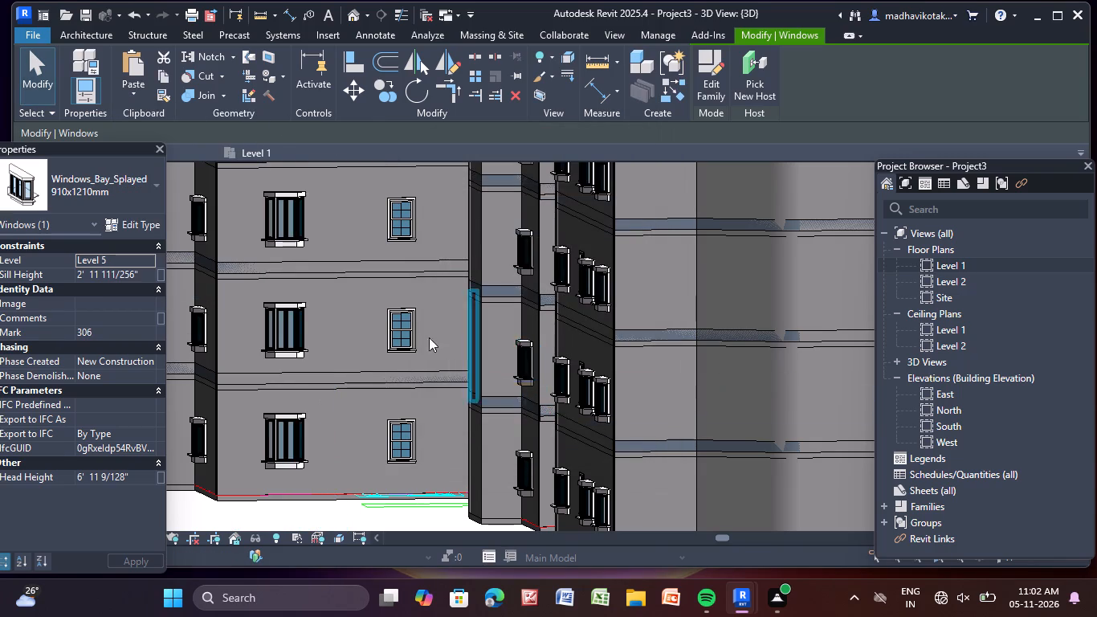
pyautogui.scroll(-5, 318, 272)
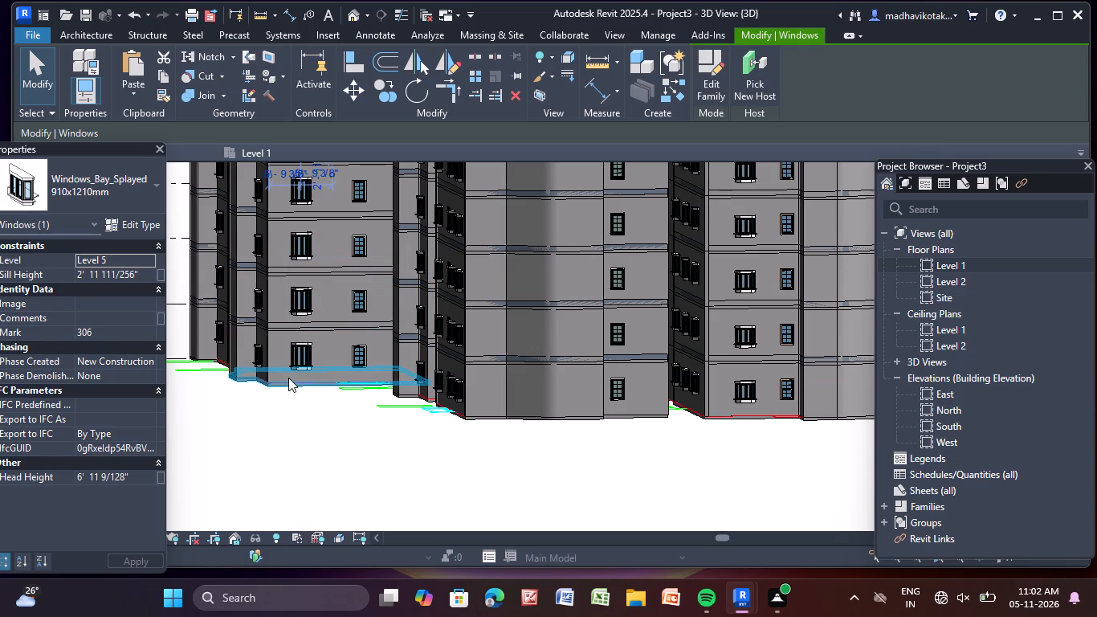
pyautogui.press('Escape')
# Set the sill height of the source Level 1 Windows_Bay_Splayed 910x1210mm window to 3' 0".
pyautogui.moveTo(352, 426); pyautogui.dragTo(647, 528, button='middle')
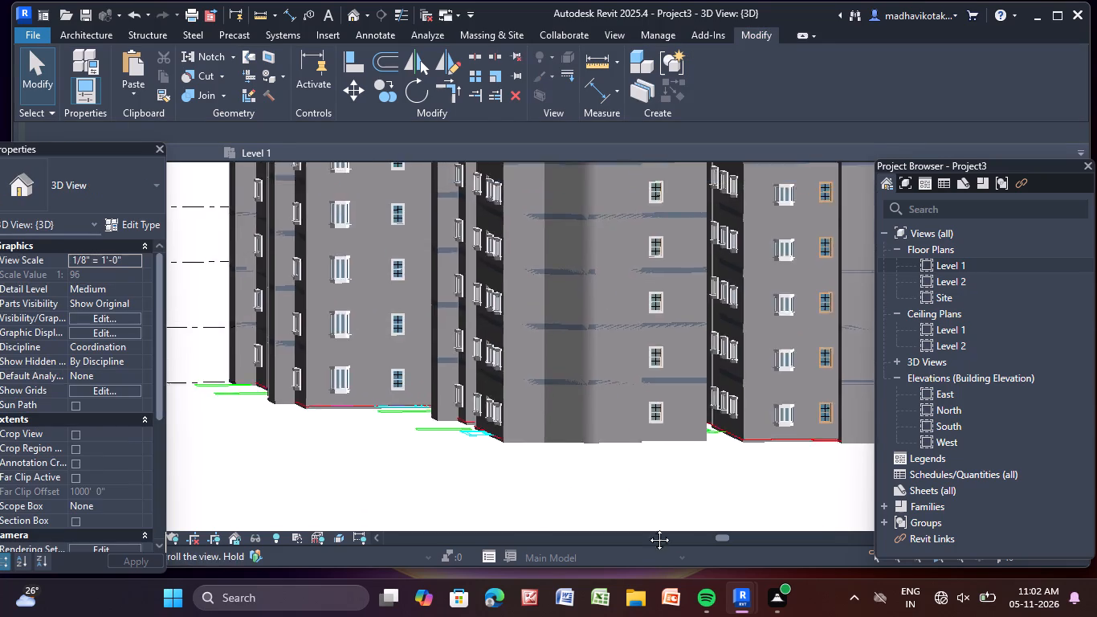
pyautogui.moveTo(647, 528); pyautogui.dragTo(657, 527, button='middle')
pyautogui.moveTo(592, 500); pyautogui.dragTo(462, 444, button='middle')
pyautogui.scroll(3, 465, 447)
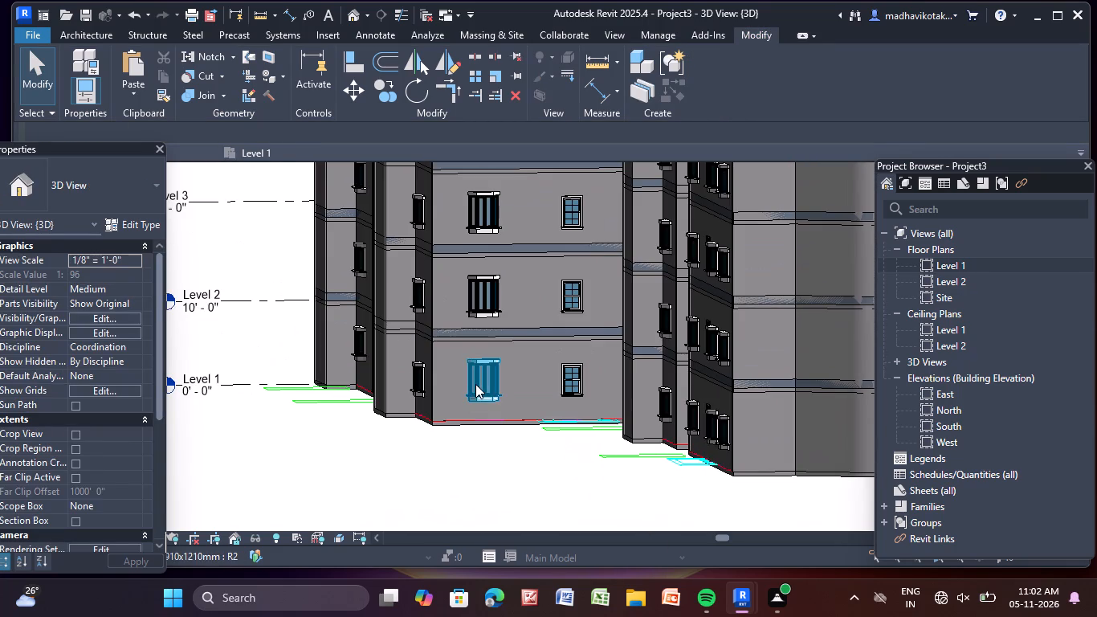
pyautogui.click(475, 384)
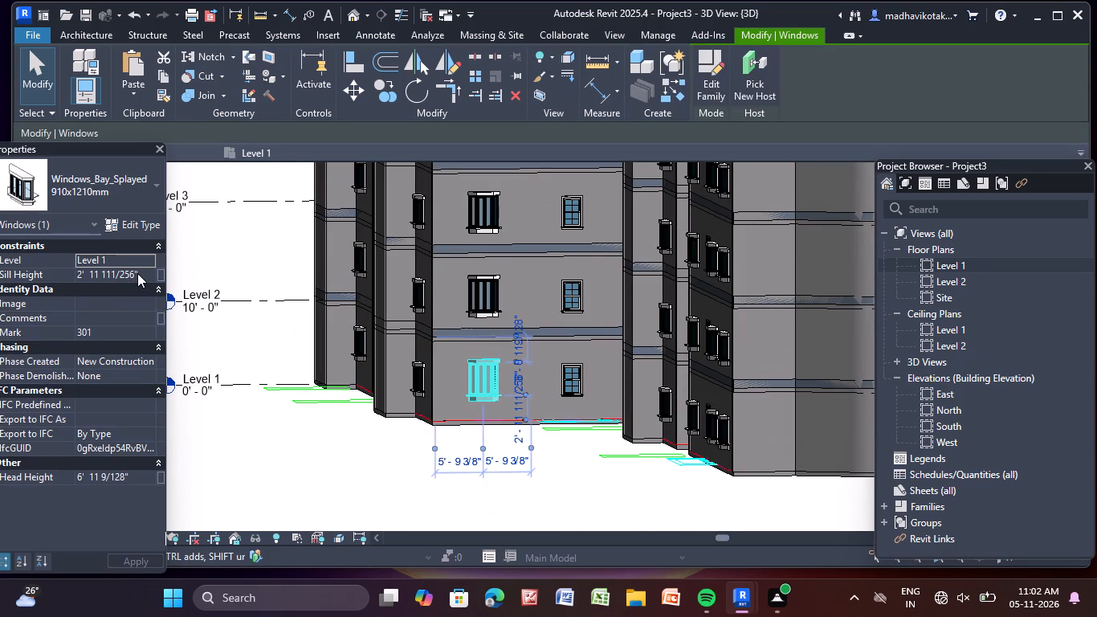
pyautogui.click(139, 273)
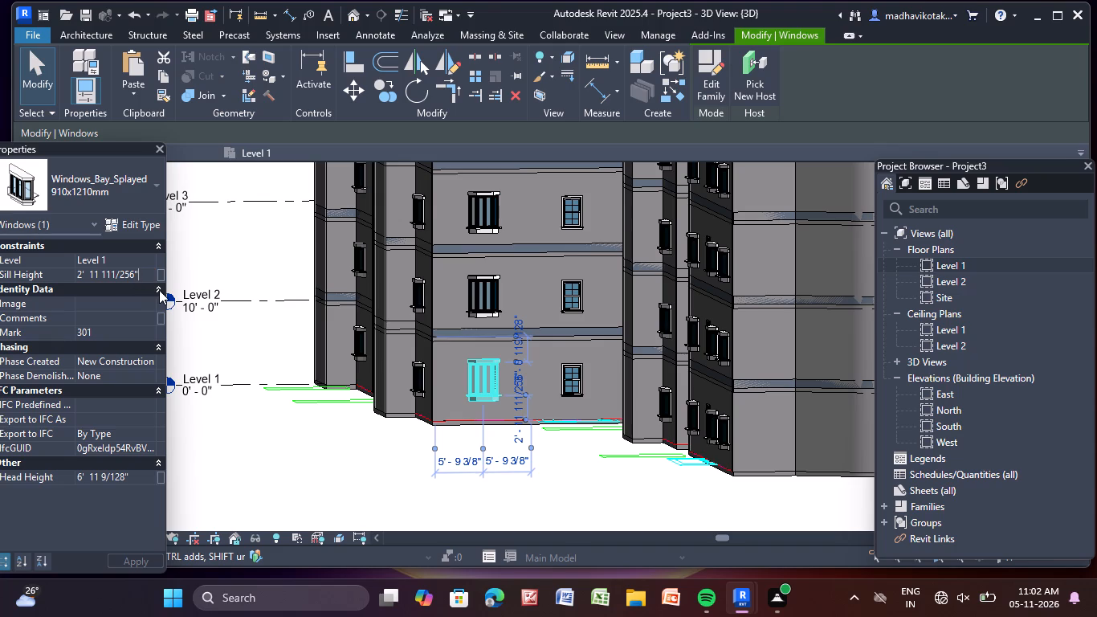
pyautogui.press('BackSpace')
pyautogui.press('BackSpace')
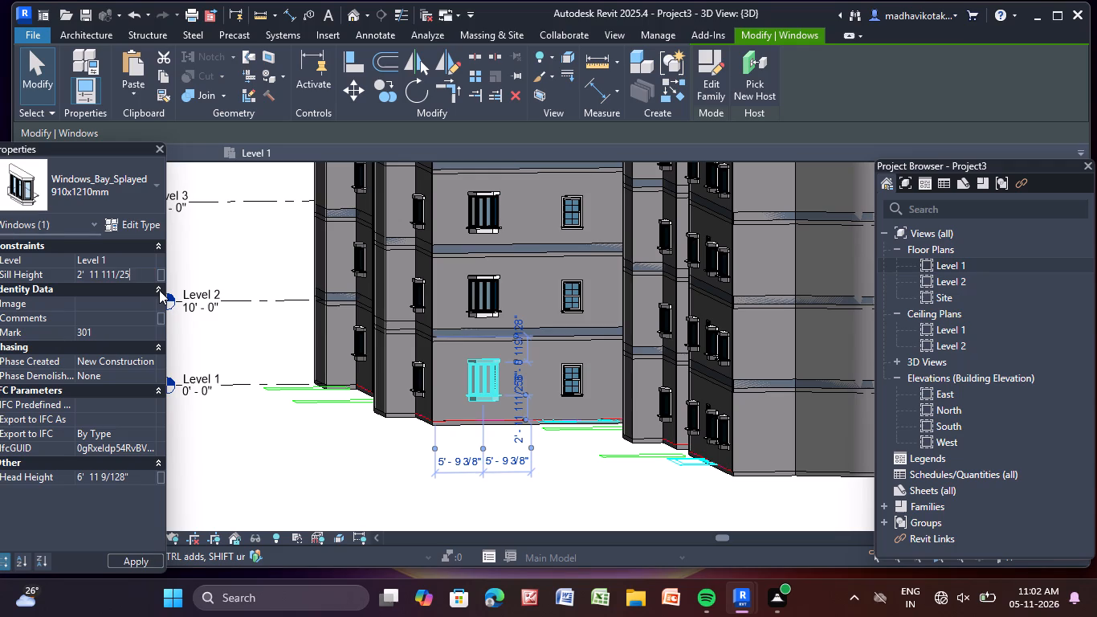
pyautogui.press('BackSpace')
pyautogui.press('BackSpace')
pyautogui.press('BackSpace')
pyautogui.press('BackSpace')
pyautogui.press('BackSpace')
pyautogui.press('BackSpace')
pyautogui.press('BackSpace')
pyautogui.press('BackSpace')
pyautogui.press('BackSpace')
pyautogui.press('BackSpace')
pyautogui.press('BackSpace')
pyautogui.press('BackSpace')
pyautogui.press('BackSpace')
pyautogui.press('BackSpace')
pyautogui.press('BackSpace')
pyautogui.press('BackSpace')
pyautogui.press('BackSpace')
pyautogui.press('BackSpace')
pyautogui.press('BackSpace')
pyautogui.press('BackSpace')
pyautogui.press('BackSpace')
pyautogui.press('BackSpace')
pyautogui.press('BackSpace')
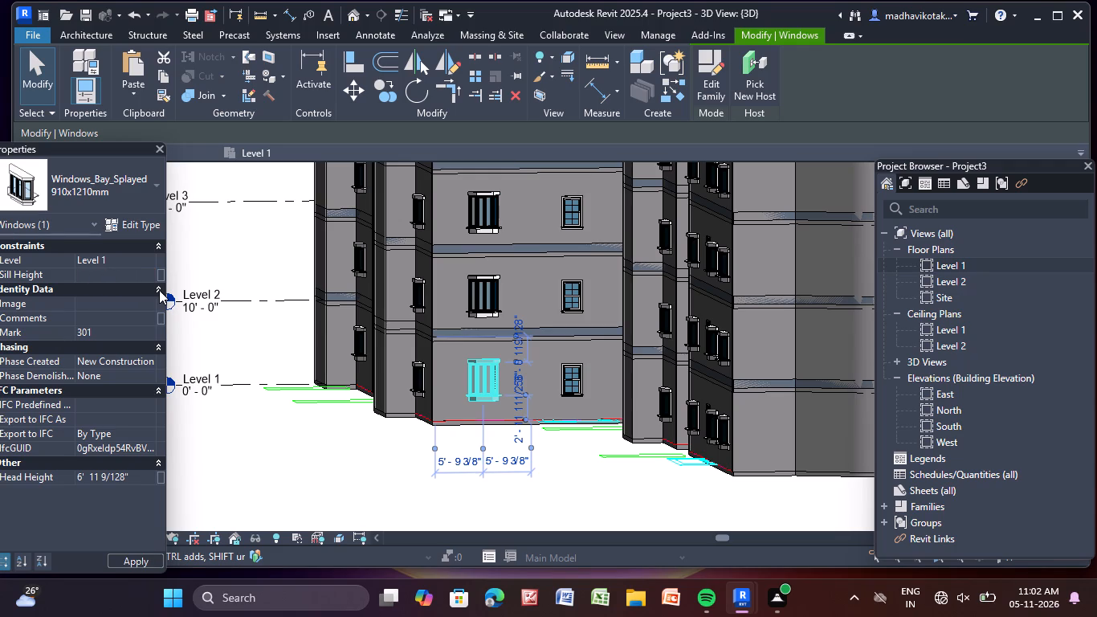
pyautogui.write("3'")
pyautogui.press('Return')
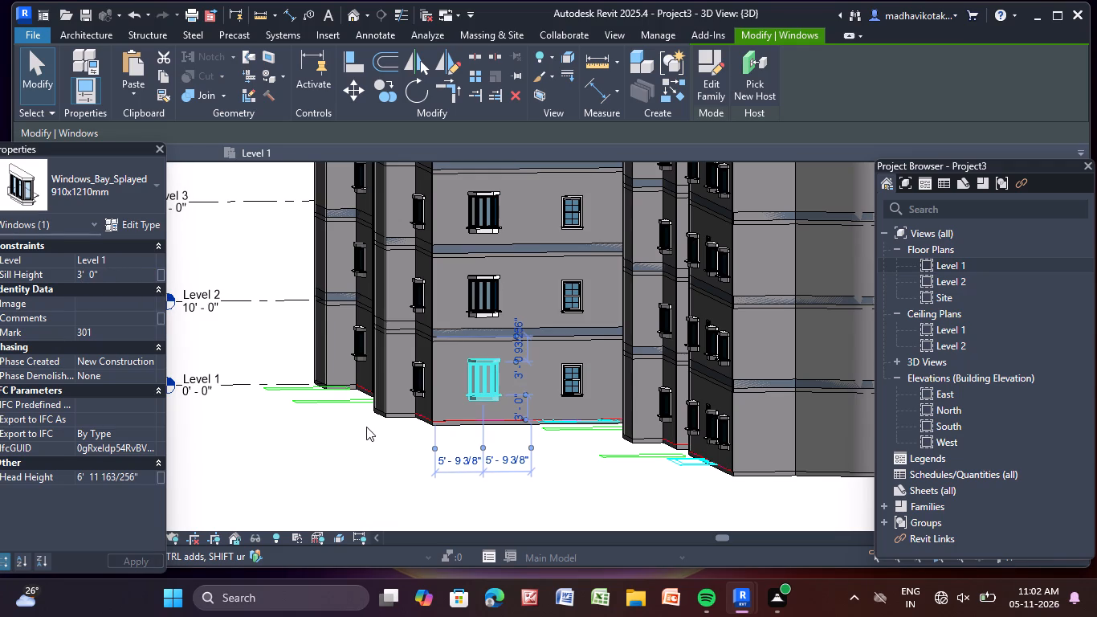
# Set the sill height of the copied 910x1210mm bay window on Level 2 to 3' 0".
pyautogui.moveTo(364, 443); pyautogui.dragTo(312, 568, button='middle')
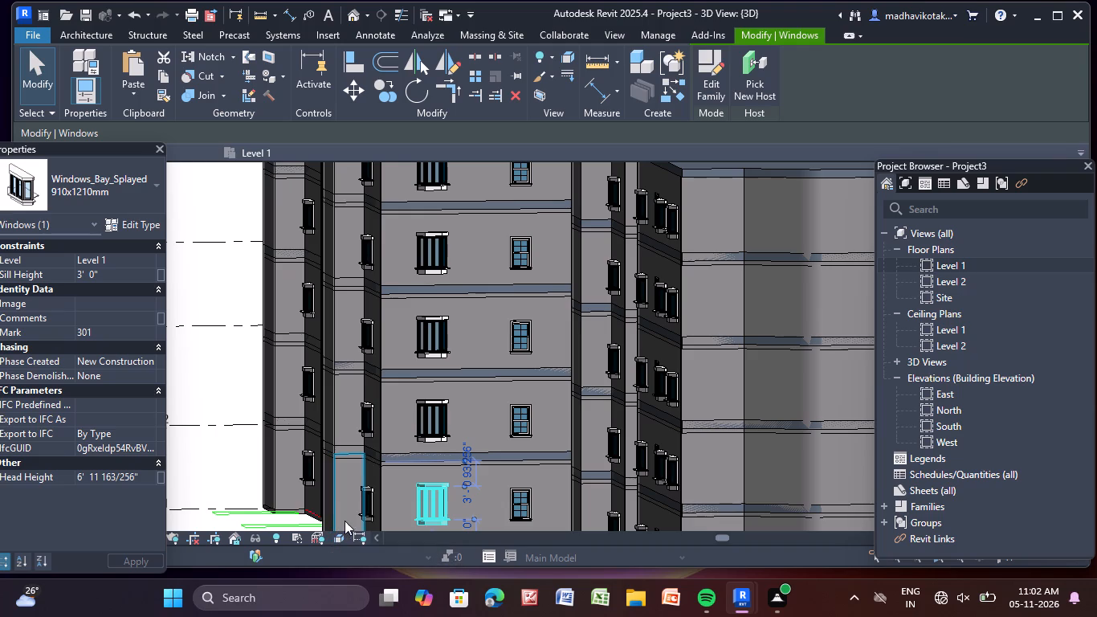
pyautogui.scroll(2, 347, 521)
pyautogui.click(446, 390)
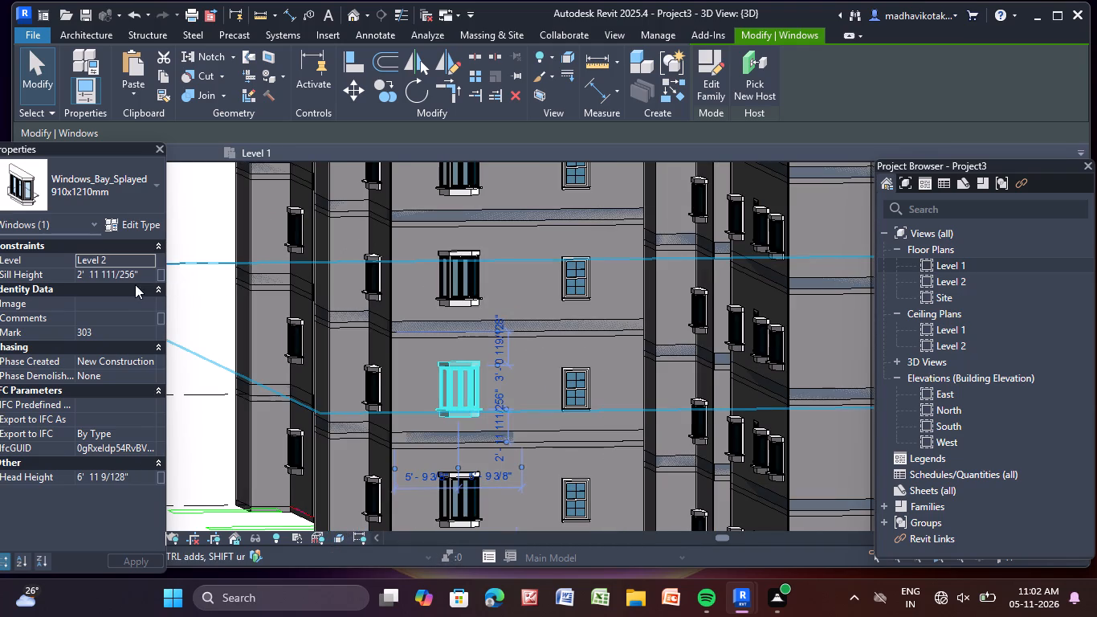
pyautogui.click(145, 276)
pyautogui.press('BackSpace')
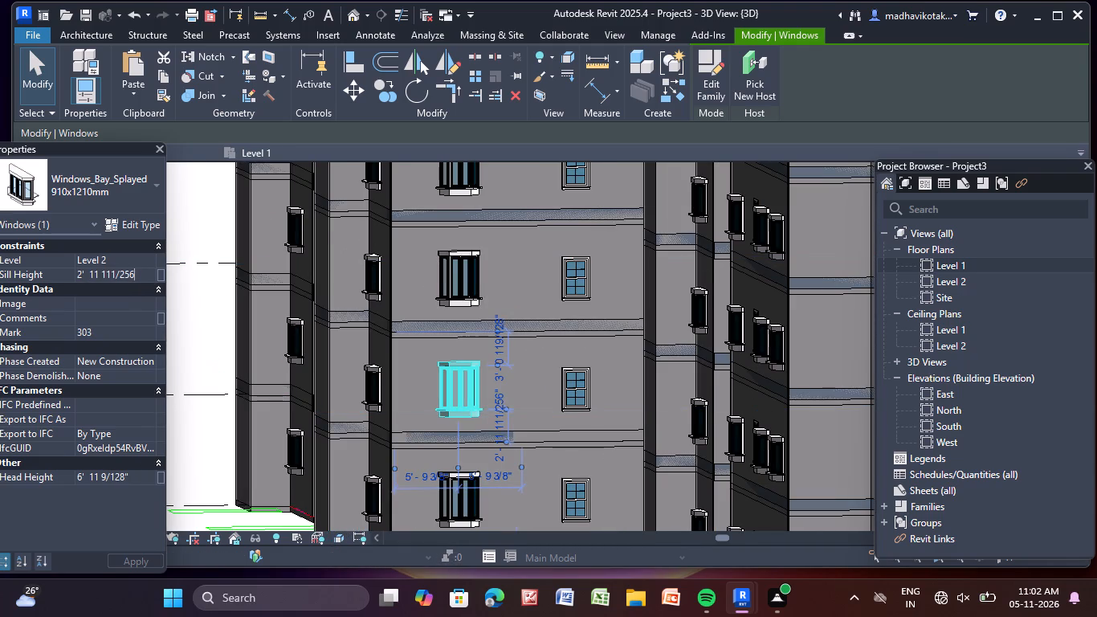
pyautogui.press('BackSpace')
pyautogui.press('BackSpace')
pyautogui.press('BackSpace')
pyautogui.press('BackSpace')
pyautogui.press('BackSpace')
pyautogui.press('BackSpace')
pyautogui.press('BackSpace')
pyautogui.press('BackSpace')
pyautogui.press('BackSpace')
pyautogui.press('BackSpace')
pyautogui.press('BackSpace')
pyautogui.press('BackSpace')
pyautogui.press('BackSpace')
pyautogui.press('BackSpace')
pyautogui.press('BackSpace')
pyautogui.press('BackSpace')
pyautogui.press('BackSpace')
pyautogui.press('BackSpace')
pyautogui.press('BackSpace')
pyautogui.press('BackSpace')
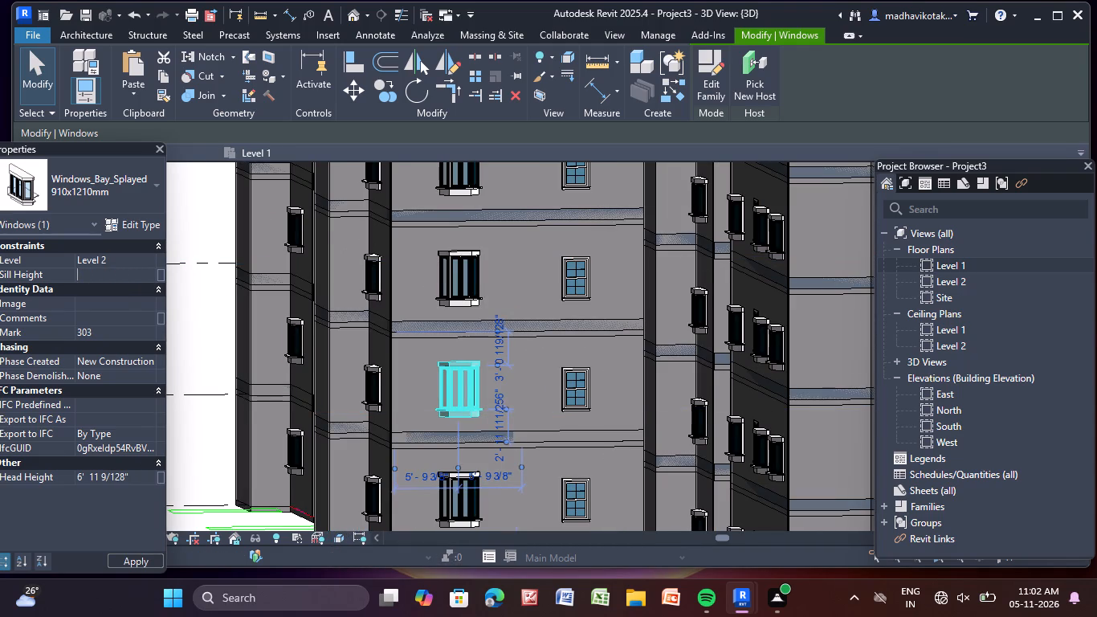
pyautogui.write("3'")
pyautogui.press('Return')
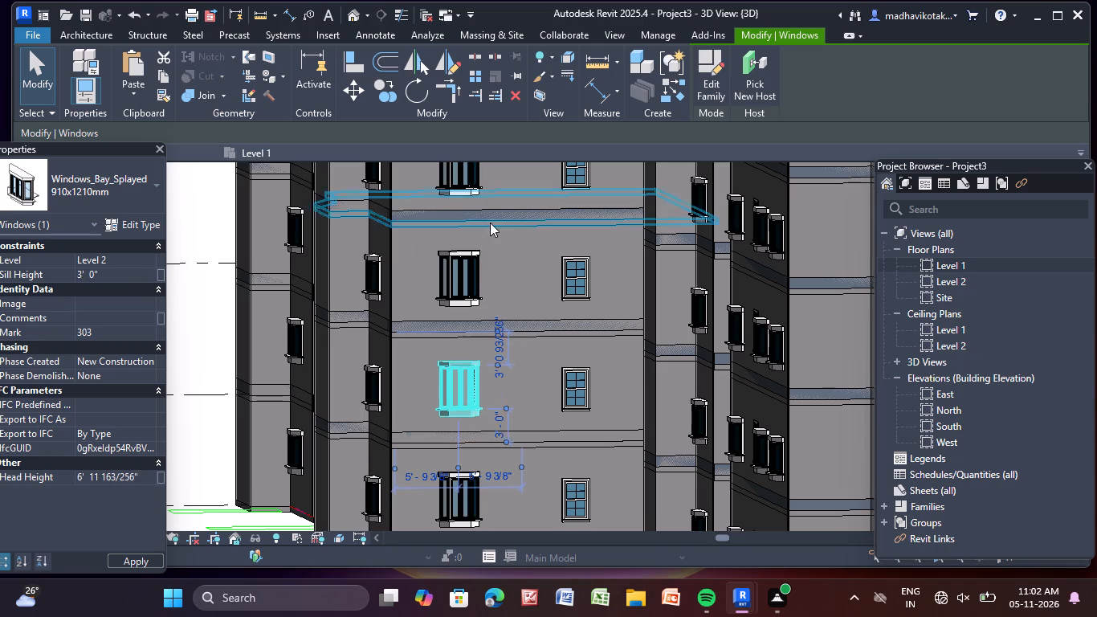
# Set the sill height of the copied 910x1210mm bay window on Level 3 to 3' 0".
pyautogui.click(454, 270)
pyautogui.click(141, 275)
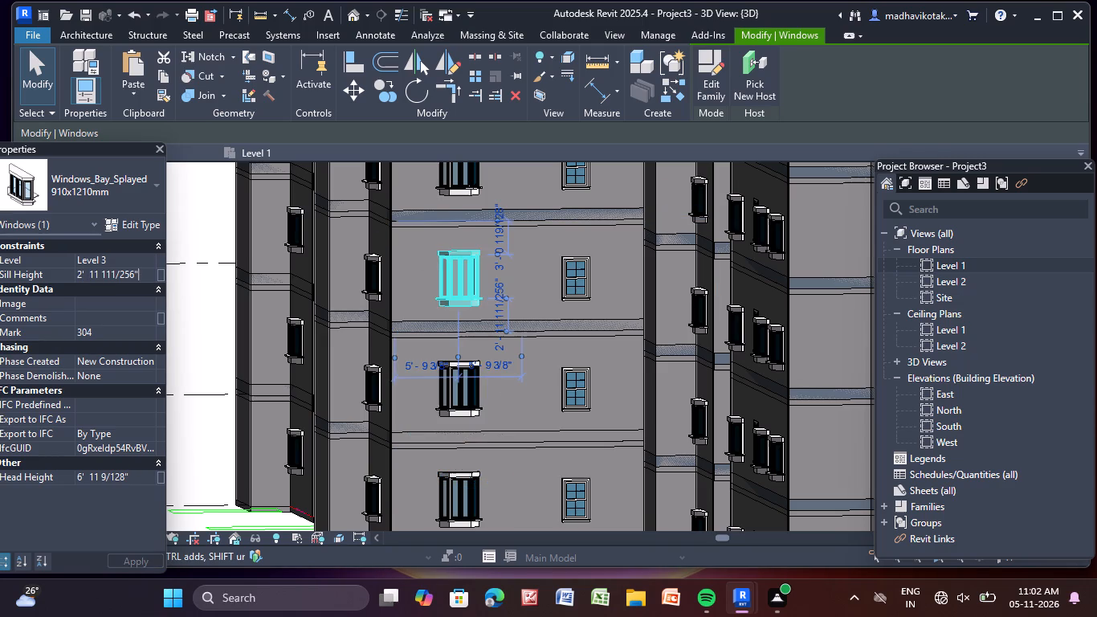
pyautogui.press('BackSpace')
pyautogui.press('BackSpace')
pyautogui.press('BackSpace')
pyautogui.press('BackSpace')
pyautogui.press('BackSpace')
pyautogui.press('BackSpace')
pyautogui.press('BackSpace')
pyautogui.press('BackSpace')
pyautogui.press('BackSpace')
pyautogui.press('BackSpace')
pyautogui.press('BackSpace')
pyautogui.press('BackSpace')
pyautogui.press('BackSpace')
pyautogui.press('BackSpace')
pyautogui.press('BackSpace')
pyautogui.press('BackSpace')
pyautogui.press('BackSpace')
pyautogui.press('BackSpace')
pyautogui.press('BackSpace')
pyautogui.press('BackSpace')
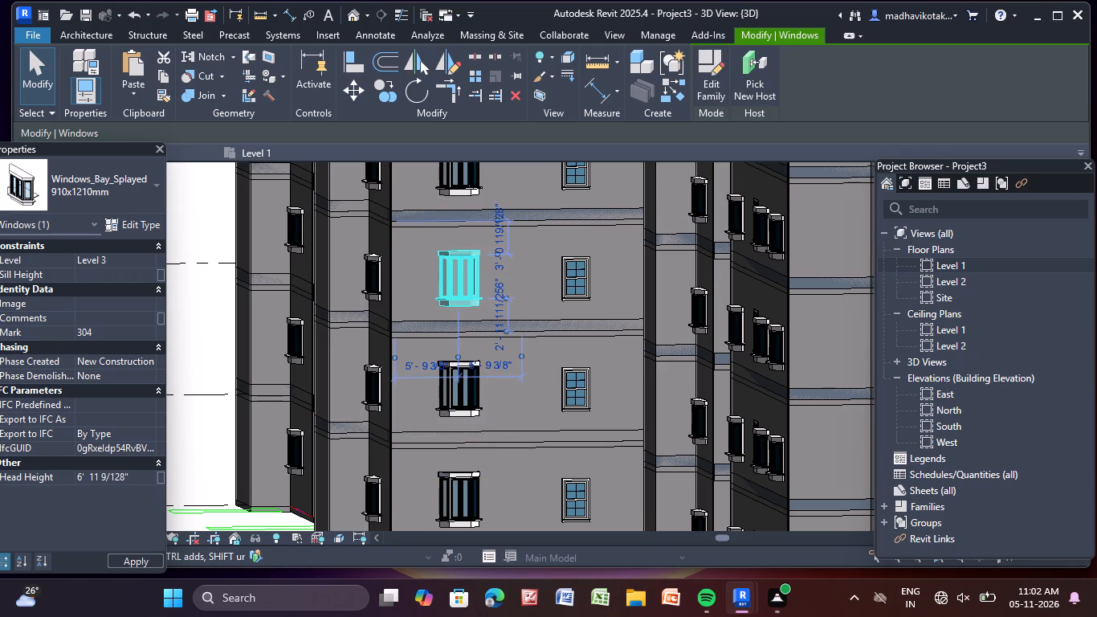
pyautogui.write("3'")
pyautogui.press('Return')
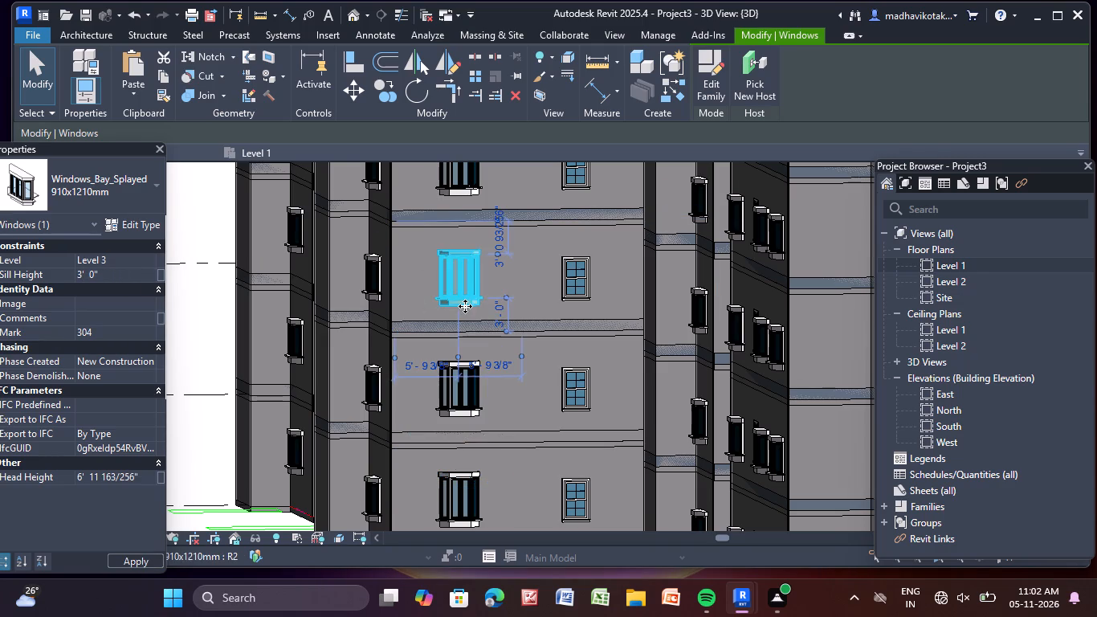
# Set the sill height of the copied 910x1210mm bay window on Level 4 to 3' 0".
pyautogui.moveTo(467, 306); pyautogui.dragTo(483, 465, button='middle')
pyautogui.click(481, 321)
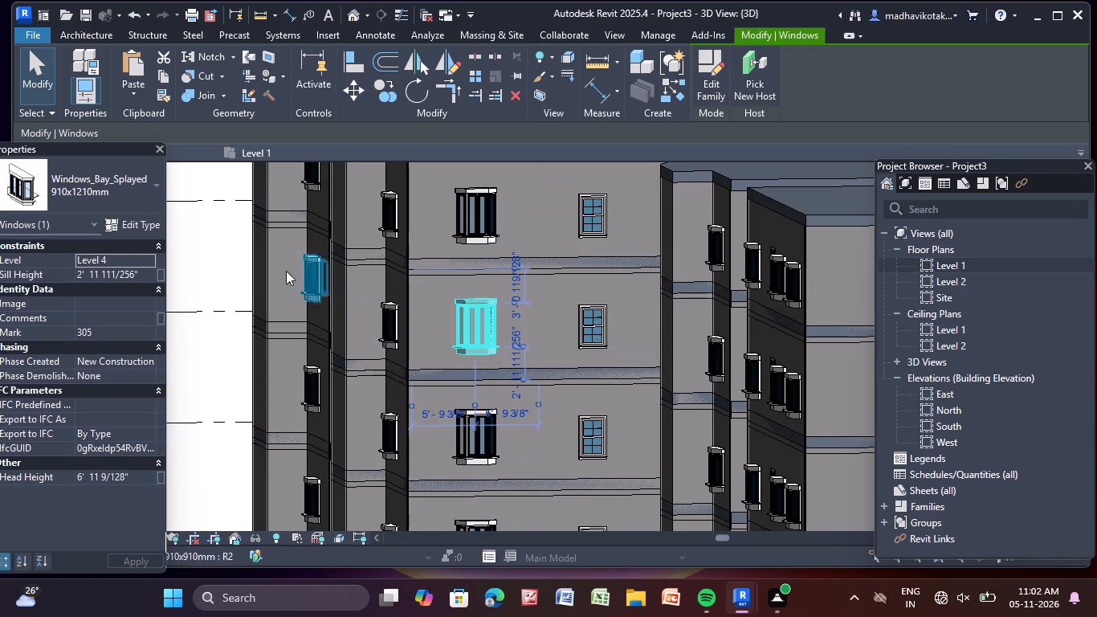
pyautogui.click(135, 277)
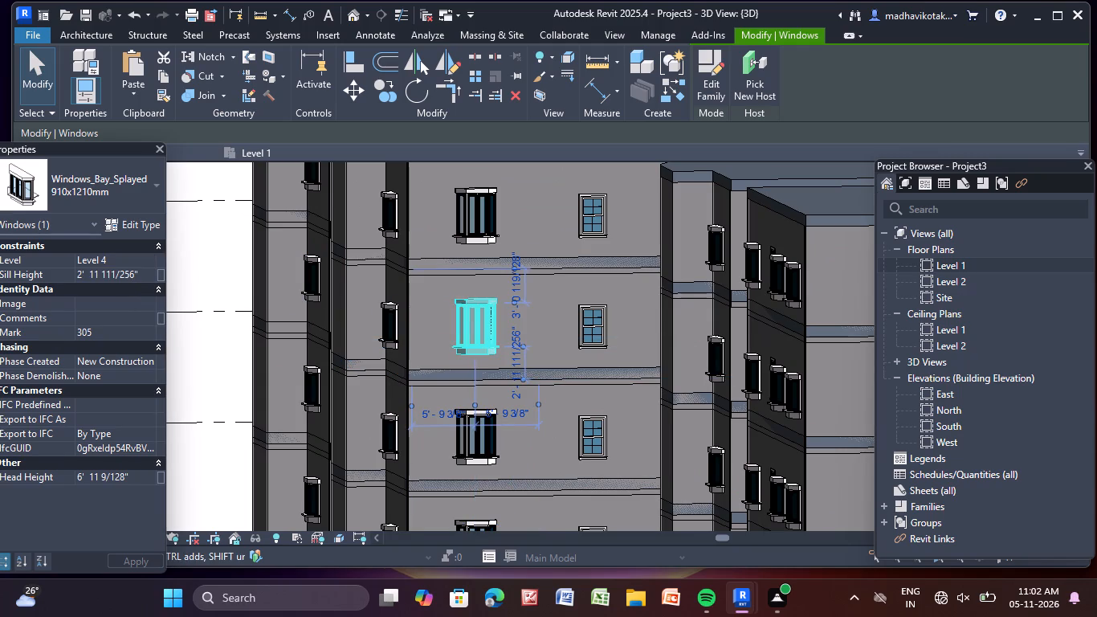
pyautogui.click(142, 277)
pyautogui.press('BackSpace')
pyautogui.press('BackSpace')
pyautogui.press('BackSpace')
pyautogui.press('BackSpace')
pyautogui.press('BackSpace')
pyautogui.press('BackSpace')
pyautogui.press('BackSpace')
pyautogui.press('BackSpace')
pyautogui.press('BackSpace')
pyautogui.press('BackSpace')
pyautogui.press('BackSpace')
pyautogui.press('BackSpace')
pyautogui.press('BackSpace')
pyautogui.press('BackSpace')
pyautogui.press('BackSpace')
pyautogui.press('BackSpace')
pyautogui.press('BackSpace')
pyautogui.press('BackSpace')
pyautogui.press('BackSpace')
pyautogui.press('BackSpace')
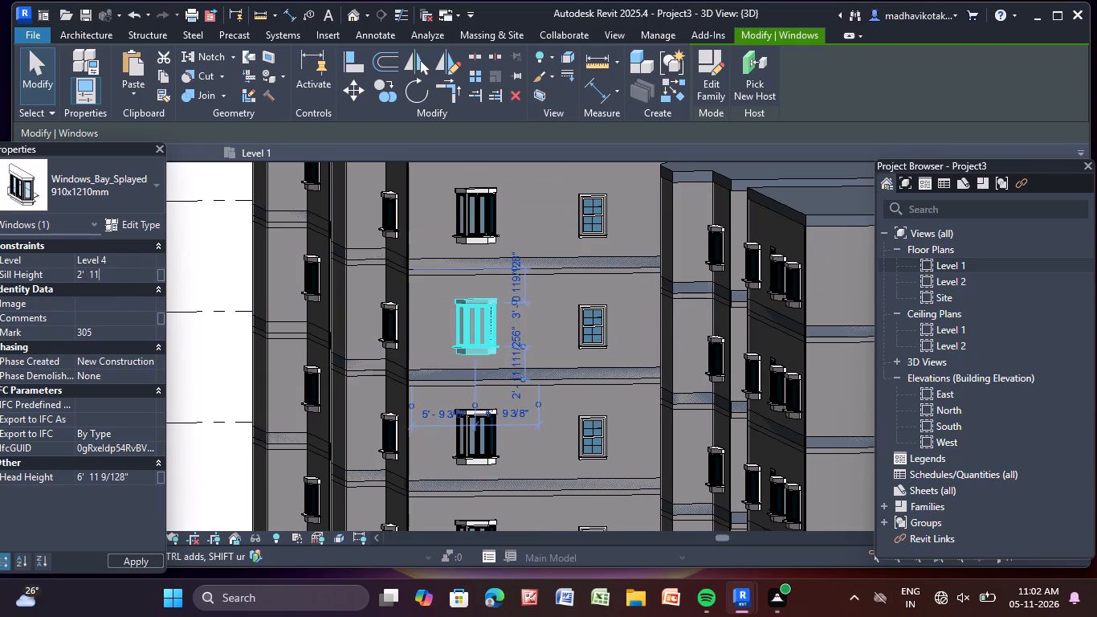
pyautogui.write("3'")
pyautogui.press('Return')
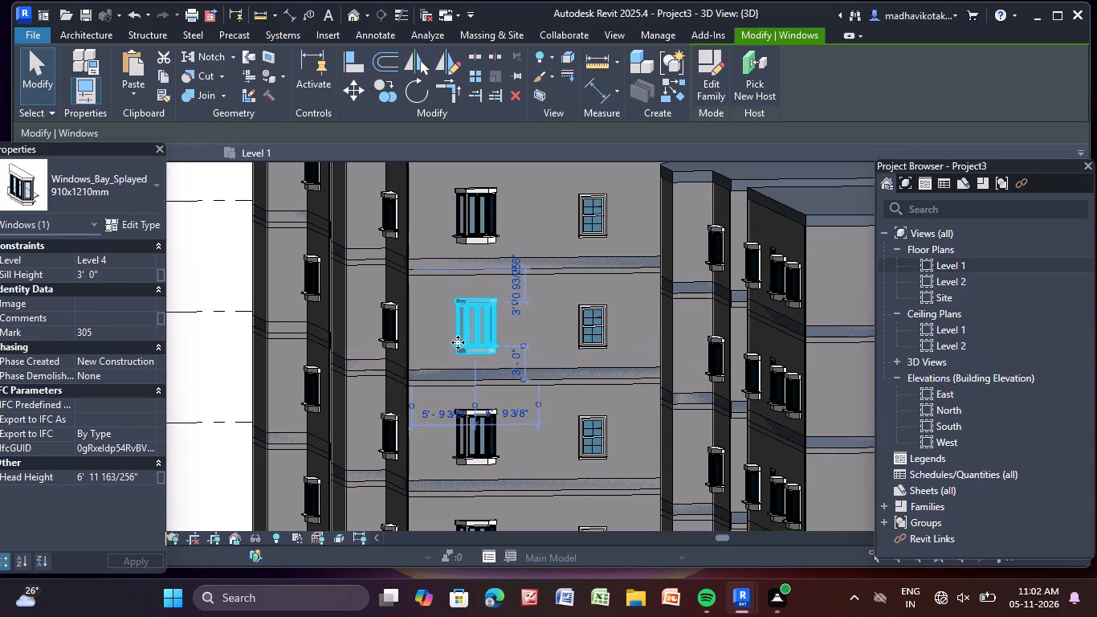
# Set the sill height of the copied Windows_Bay_Splayed 910x1210mm window on Level 5 to 3' 0".
pyautogui.moveTo(471, 294); pyautogui.dragTo(449, 434, button='middle')
pyautogui.click(470, 347)
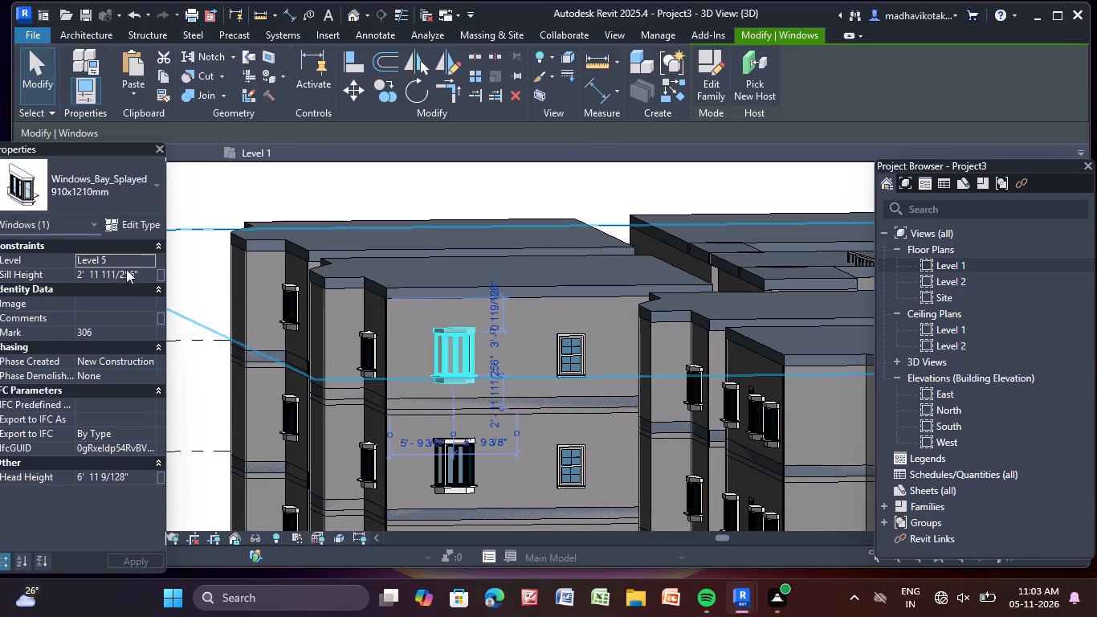
pyautogui.click(145, 269)
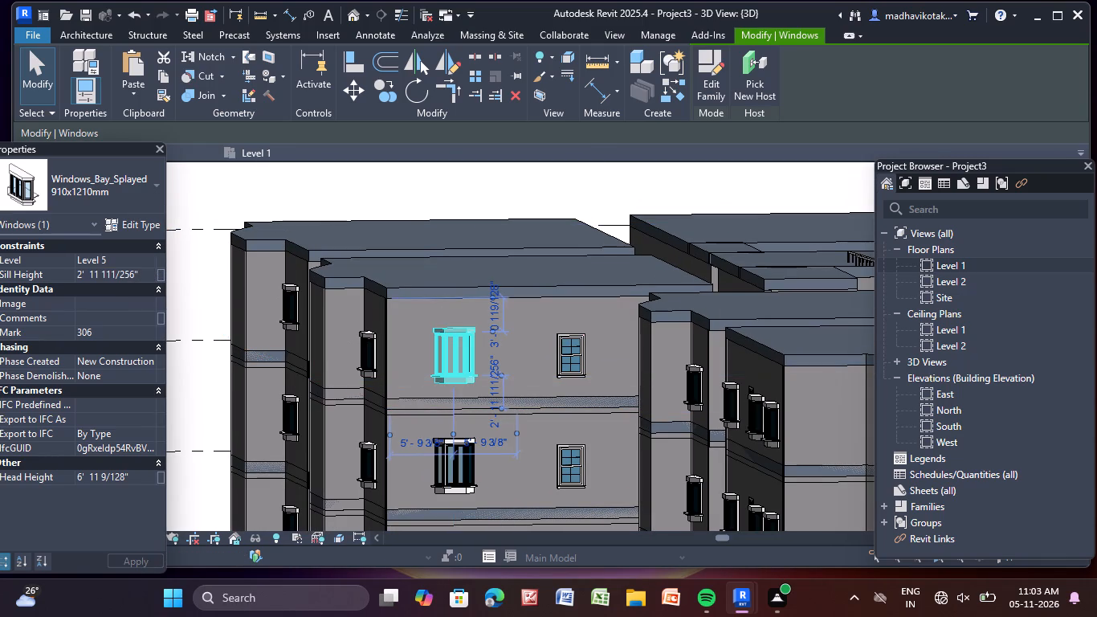
pyautogui.press('BackSpace')
pyautogui.press('BackSpace')
pyautogui.press('BackSpace')
pyautogui.press('BackSpace')
pyautogui.press('BackSpace')
pyautogui.press('BackSpace')
pyautogui.press('BackSpace')
pyautogui.press('BackSpace')
pyautogui.press('BackSpace')
pyautogui.press('BackSpace')
pyautogui.press('BackSpace')
pyautogui.press('BackSpace')
pyautogui.press('BackSpace')
pyautogui.press('BackSpace')
pyautogui.press('BackSpace')
pyautogui.press('BackSpace')
pyautogui.press('BackSpace')
pyautogui.press('BackSpace')
pyautogui.press('BackSpace')
pyautogui.press('BackSpace')
pyautogui.write("3'")
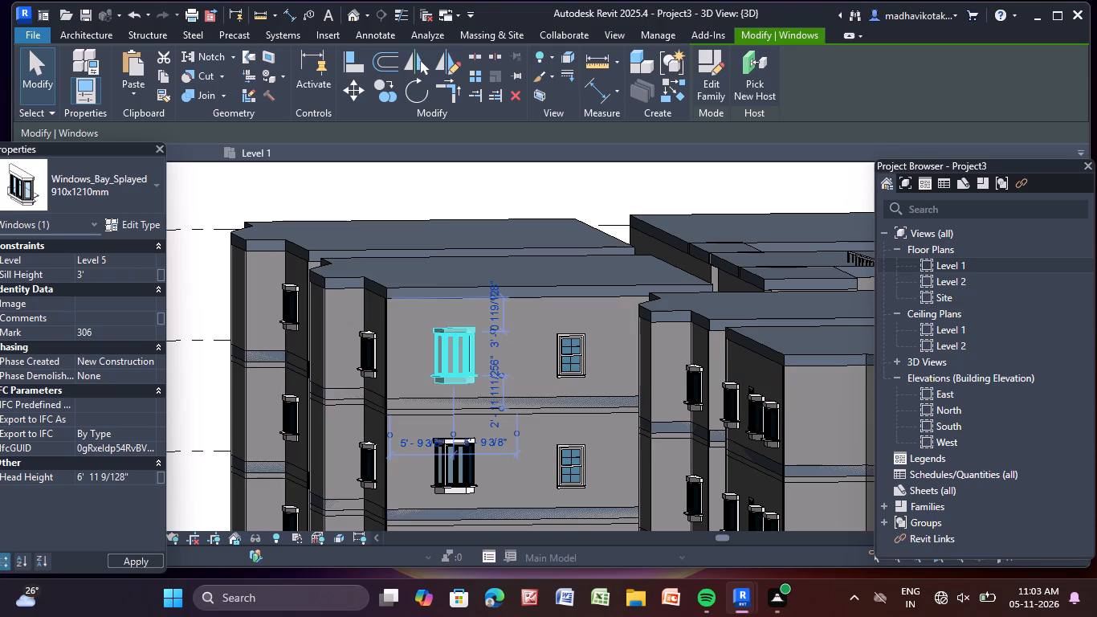
pyautogui.press('Return')
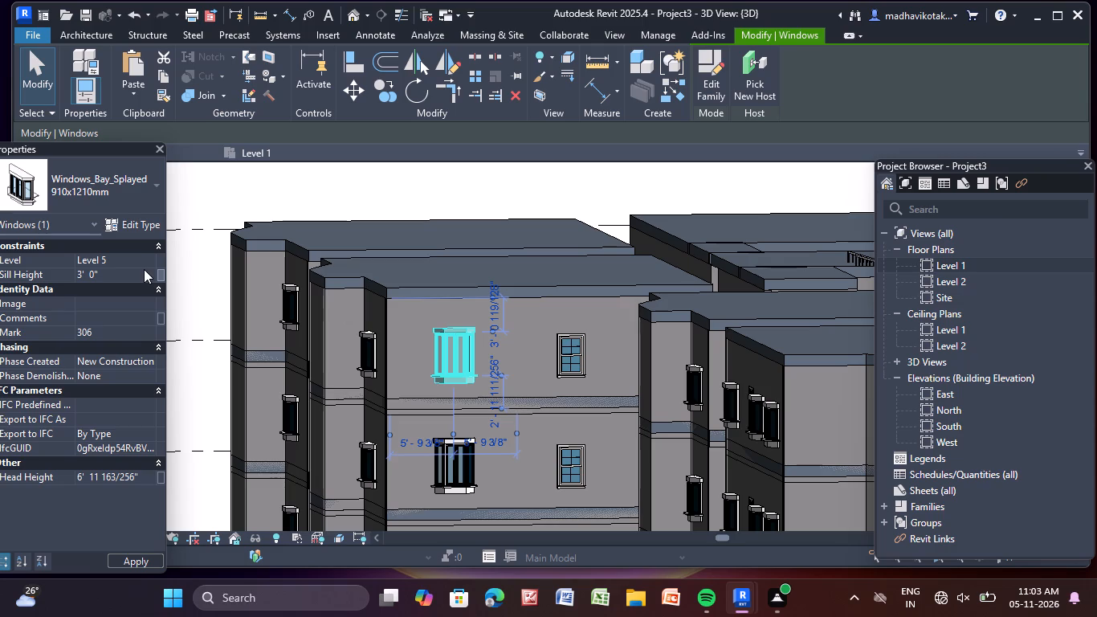
pyautogui.press('Escape')
pyautogui.press('Escape')
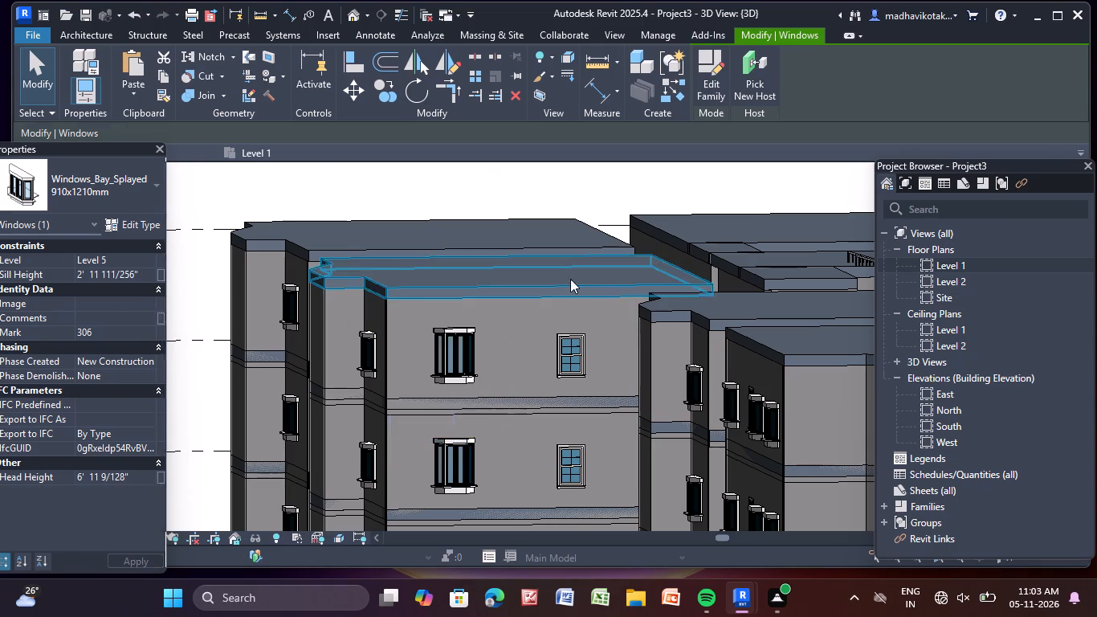
# Check the properties of the Level 1 Windows_Bay_Splayed 910x910mm window on the wall adjoining the finished bay window column.
pyautogui.scroll(-3, 577, 287)
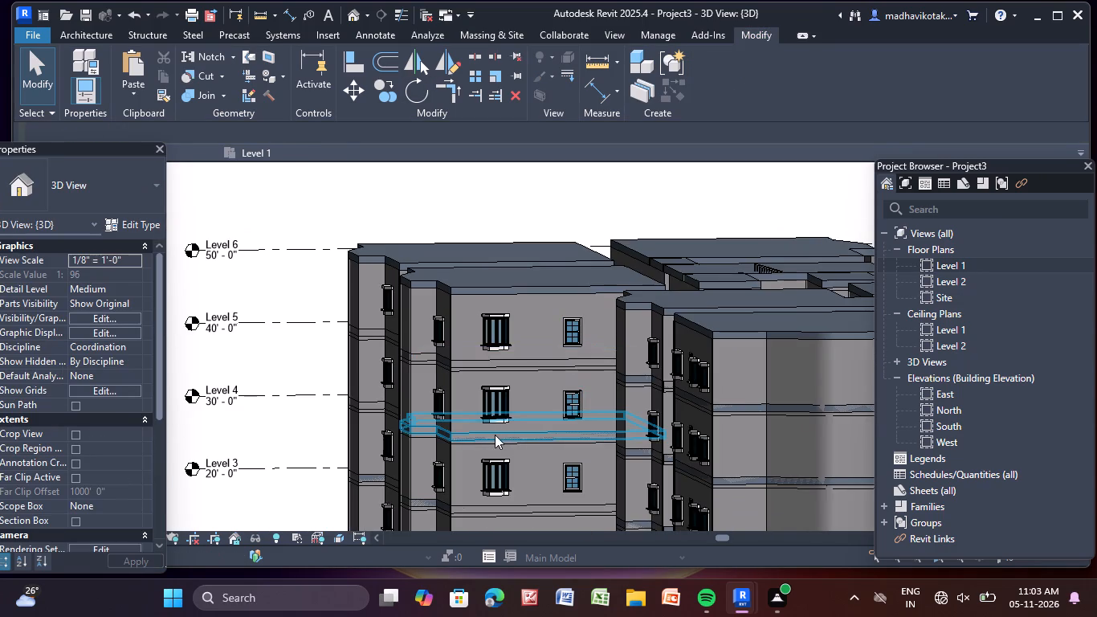
pyautogui.keyDown('shift'); pyautogui.moveTo(495, 435); pyautogui.dragTo(539, 427, button='middle'); pyautogui.keyUp('shift')
pyautogui.scroll(-3, 519, 419)
pyautogui.moveTo(520, 419); pyautogui.dragTo(624, 71, button='middle')
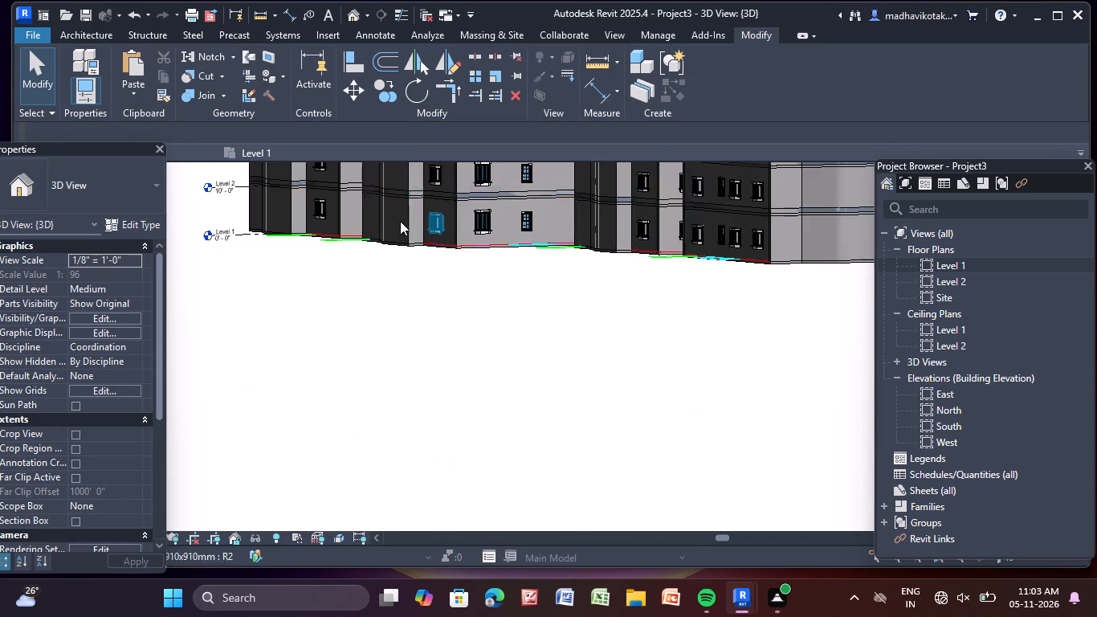
pyautogui.scroll(9, 399, 221)
pyautogui.click(469, 222)
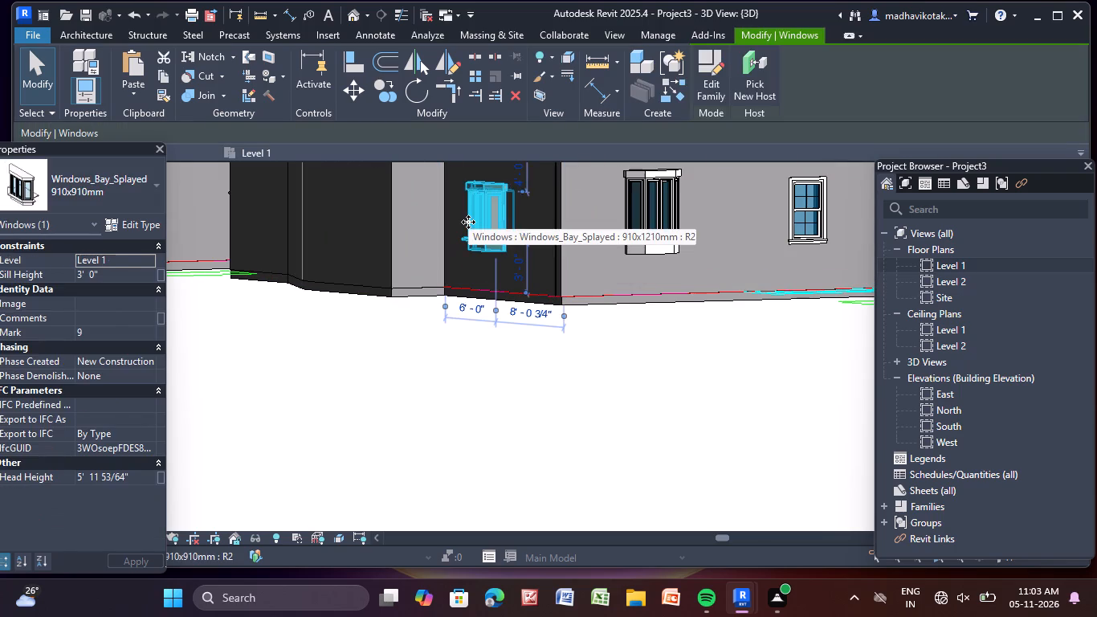
pyautogui.press('Escape')
pyautogui.press('Escape')
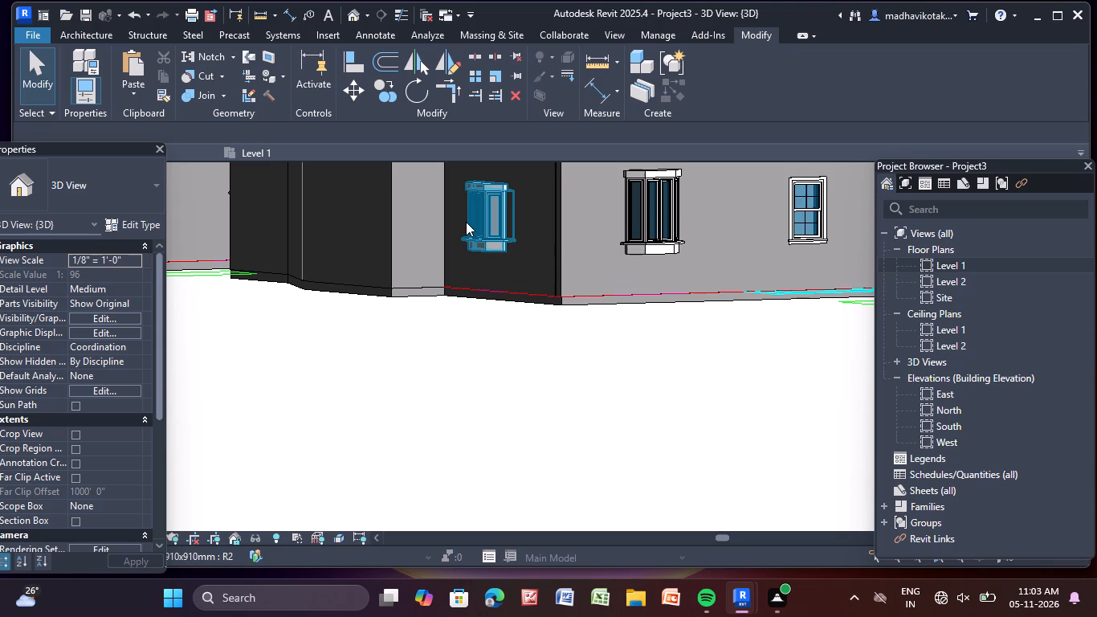
# Examine the building's other facades in the 3D view for windows on every level, including the end facade's lower storeys.
pyautogui.scroll(-12, 466, 222)
pyautogui.scroll(-7, 494, 297)
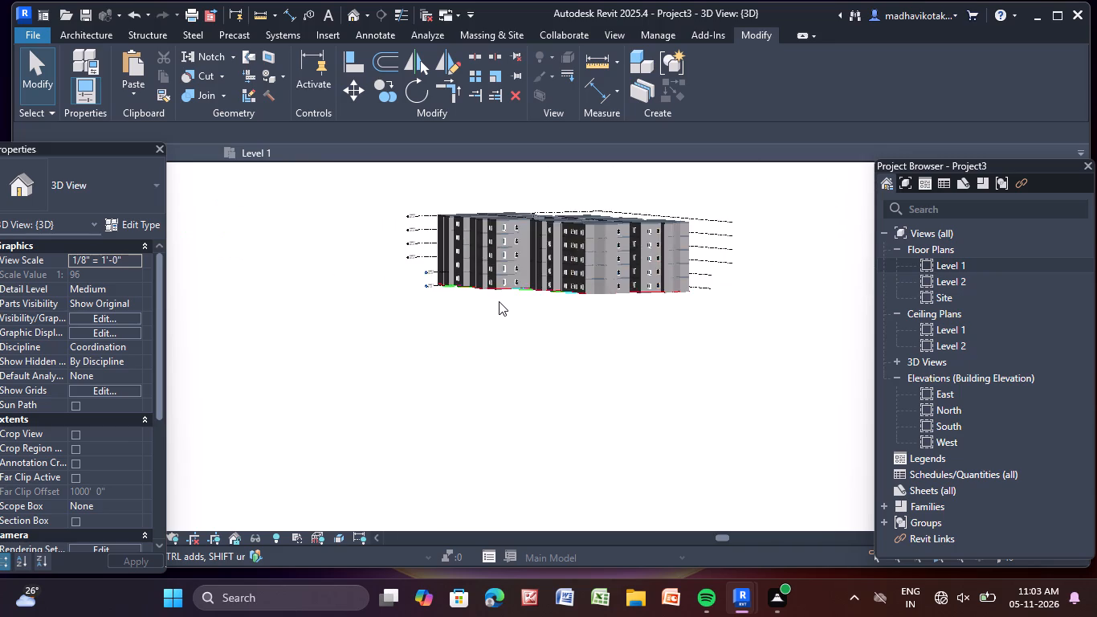
pyautogui.scroll(-3, 500, 301)
pyautogui.moveTo(500, 348); pyautogui.dragTo(615, 363, button='middle')
pyautogui.scroll(-1, 500, 348)
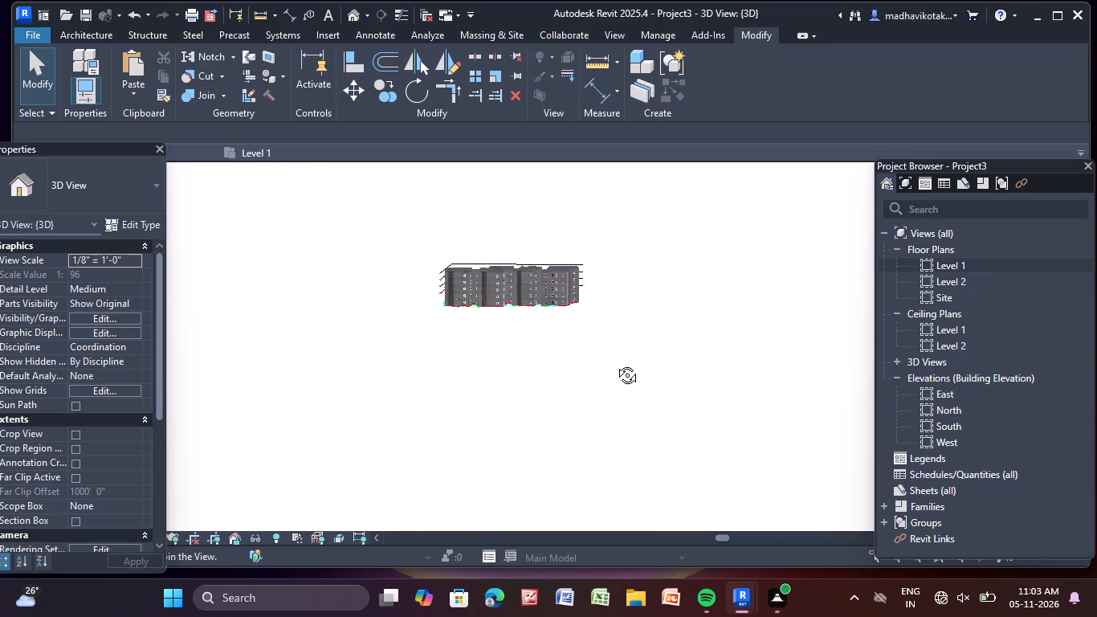
pyautogui.moveTo(615, 363); pyautogui.dragTo(442, 335, button='middle')
pyautogui.scroll(9, 613, 279)
pyautogui.moveTo(608, 375); pyautogui.dragTo(596, 379, button='middle')
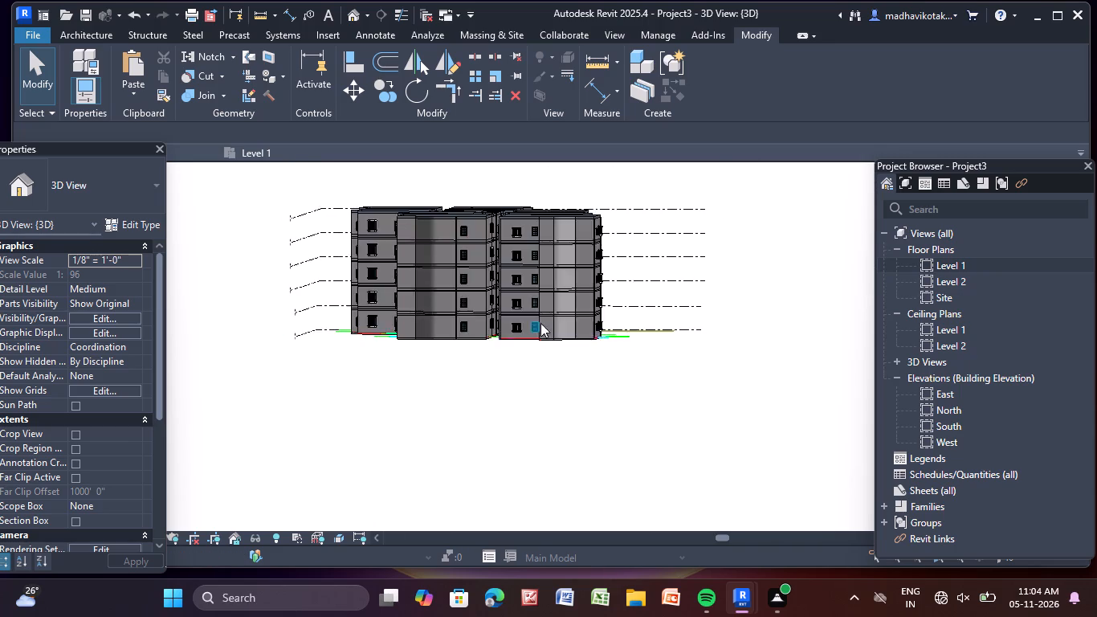
pyautogui.scroll(11, 539, 321)
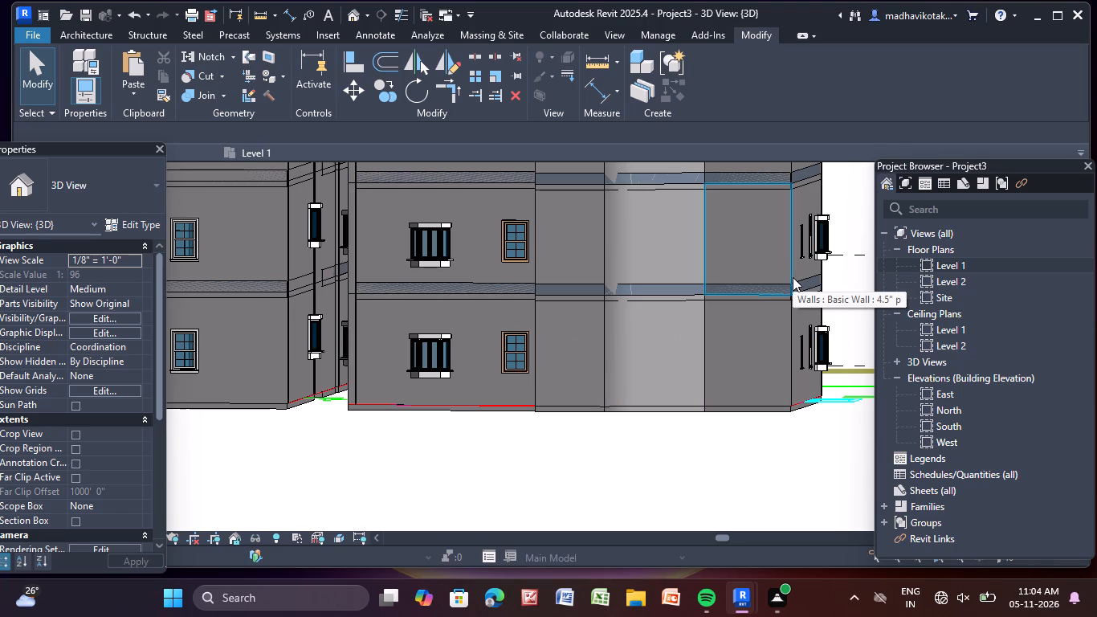
# Open the Level 1 floor plan and examine the window layout along the exterior walls, starting with the southern units.
pyautogui.tripleClick(956, 263)
pyautogui.scroll(-6, 597, 268)
pyautogui.moveTo(516, 437); pyautogui.dragTo(479, 392, button='middle')
pyautogui.scroll(3, 471, 377)
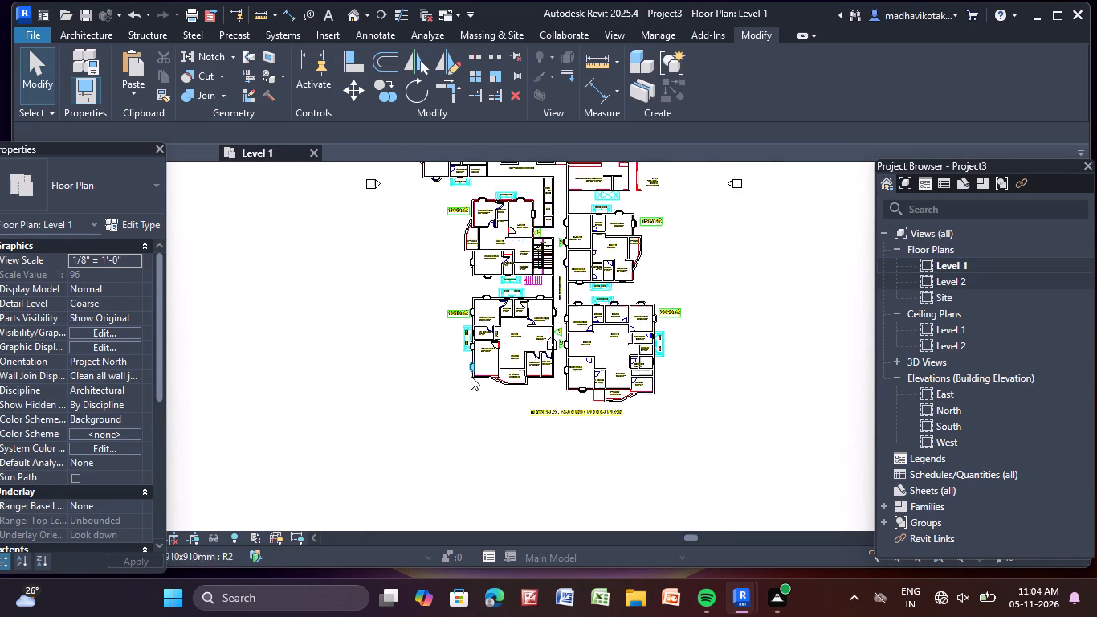
pyautogui.scroll(7, 471, 376)
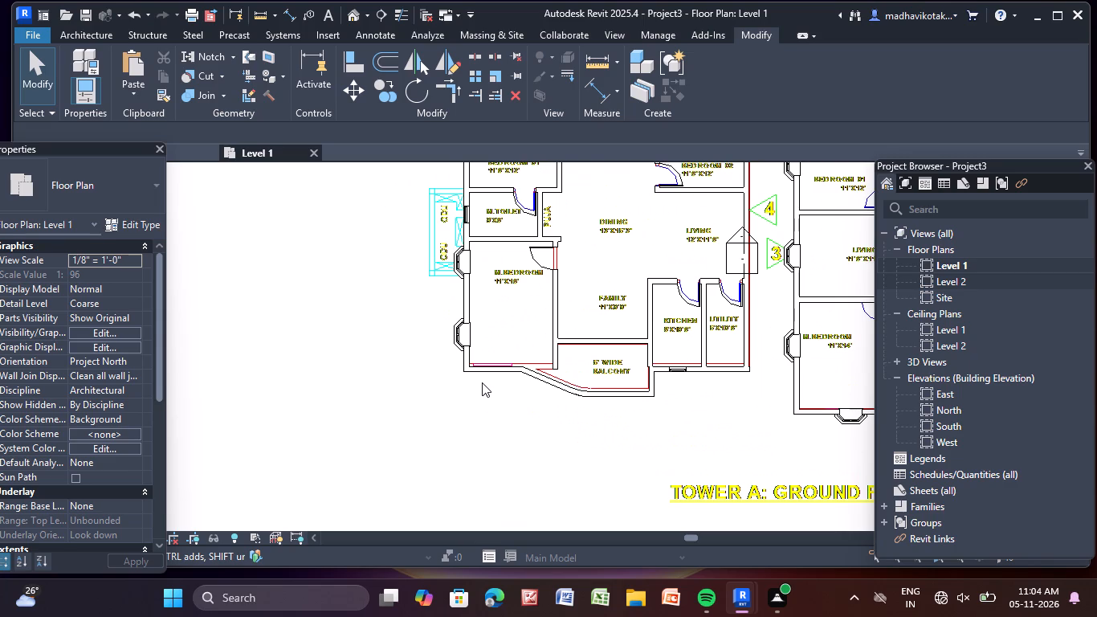
pyautogui.scroll(-3, 482, 382)
pyautogui.moveTo(482, 382); pyautogui.dragTo(391, 423, button='middle')
pyautogui.scroll(-6, 391, 416)
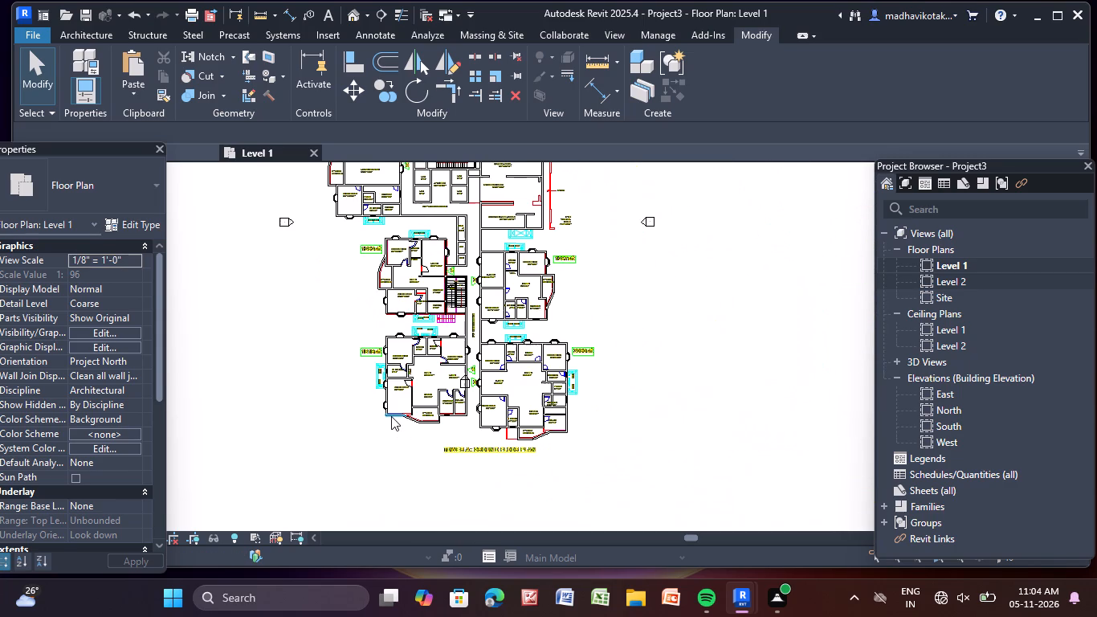
pyautogui.scroll(-4, 391, 416)
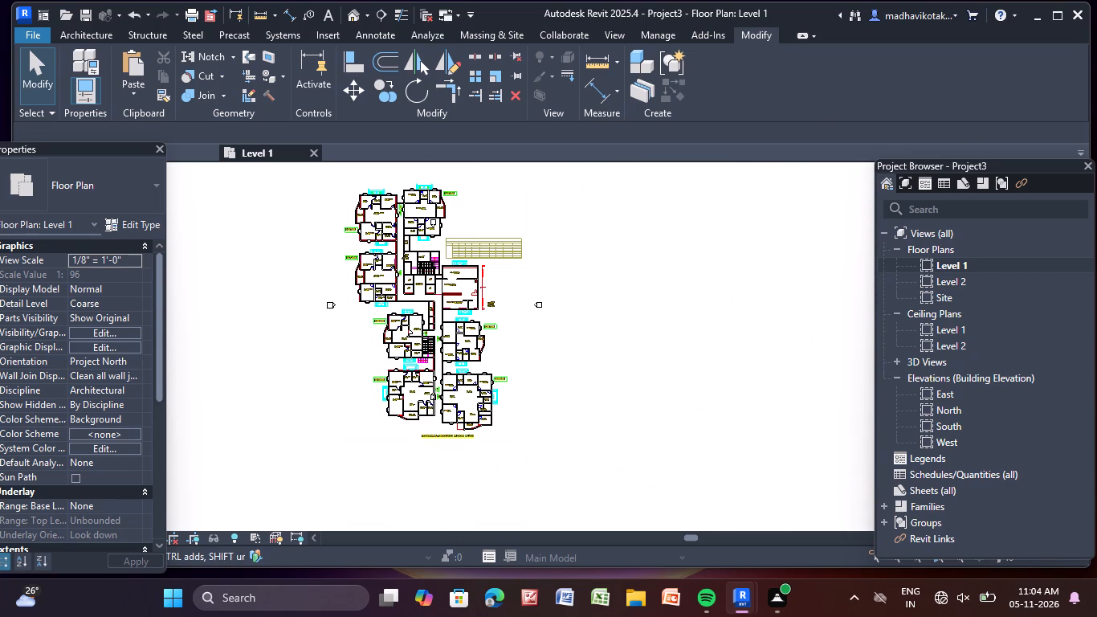
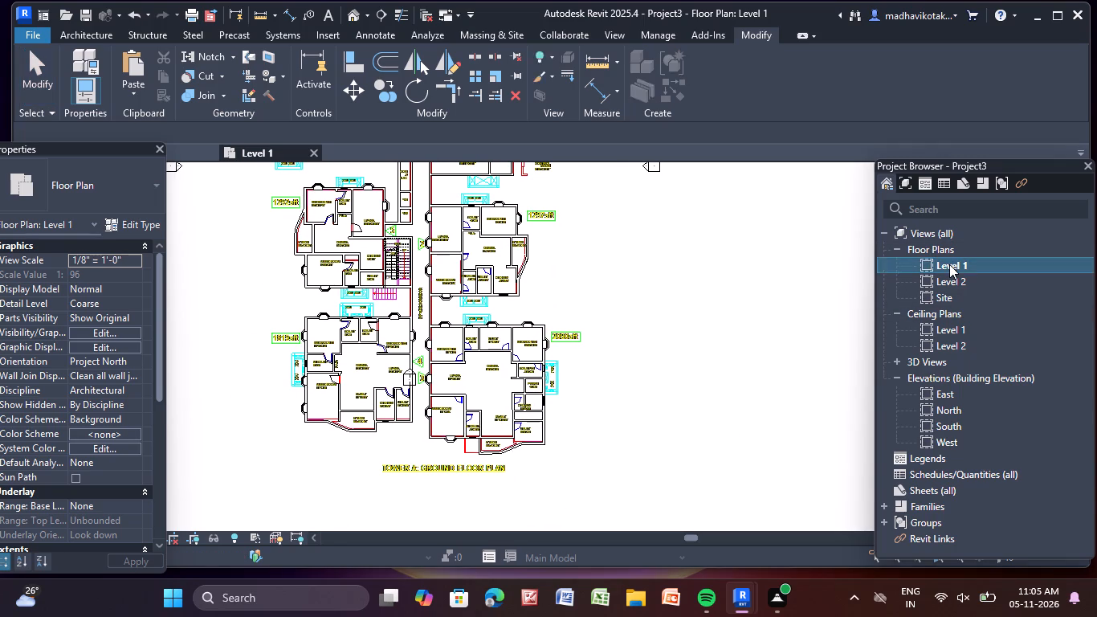
# Examine the building's facades in the 3D view, closing in on the lower-storey windows and the curved wall sections.
pyautogui.doubleClick(949, 264)
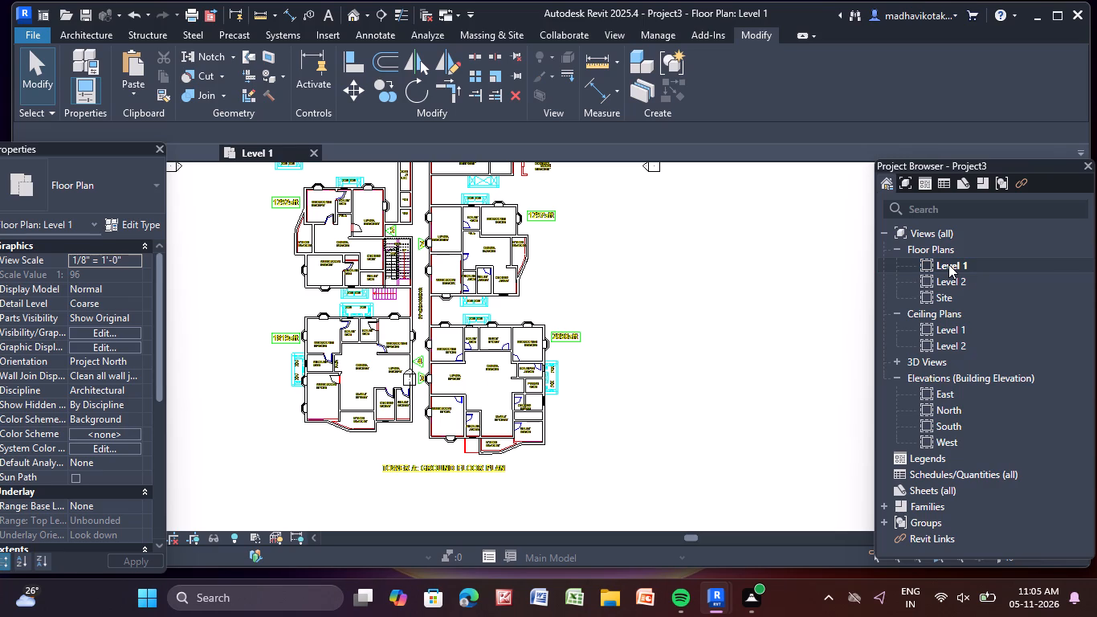
pyautogui.click(346, 10)
pyautogui.scroll(-11, 524, 341)
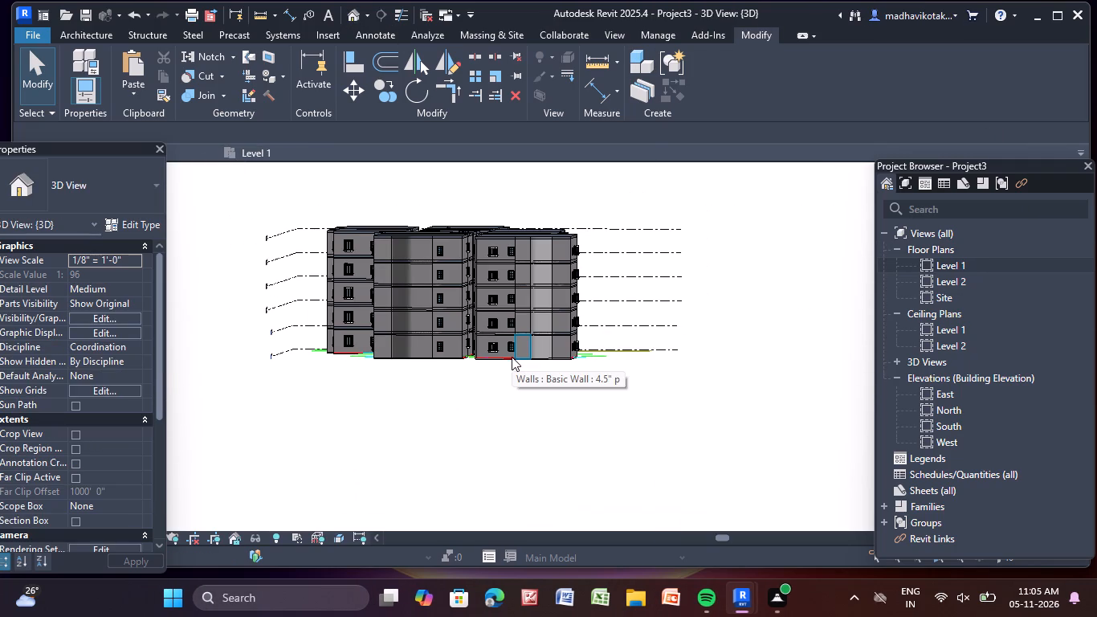
pyautogui.middleClick(512, 357)
pyautogui.scroll(1, 512, 357)
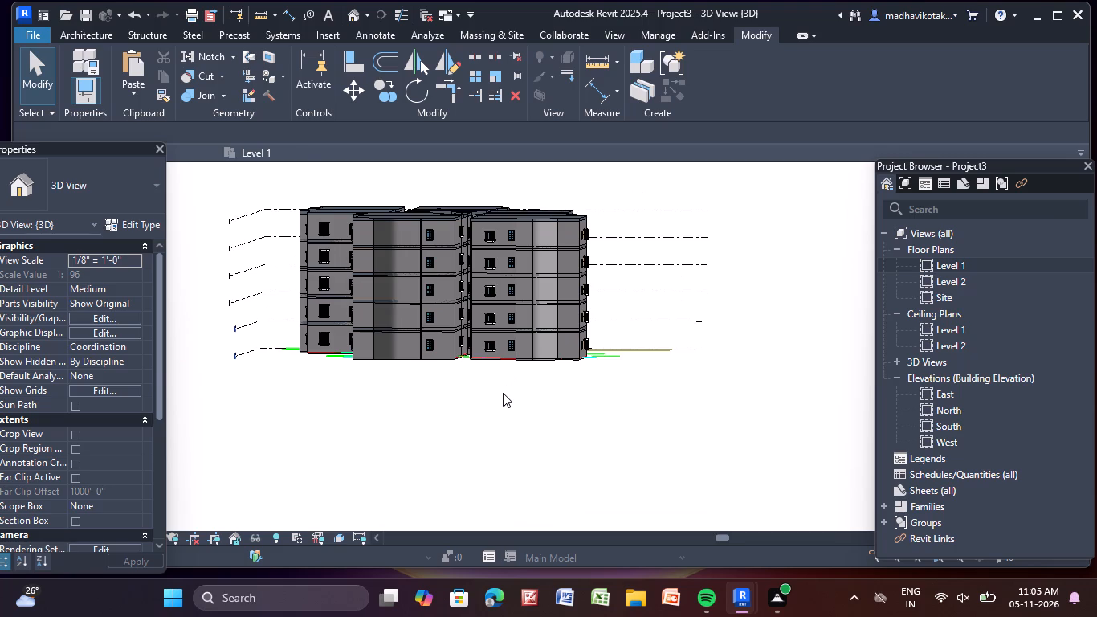
pyautogui.scroll(4, 503, 393)
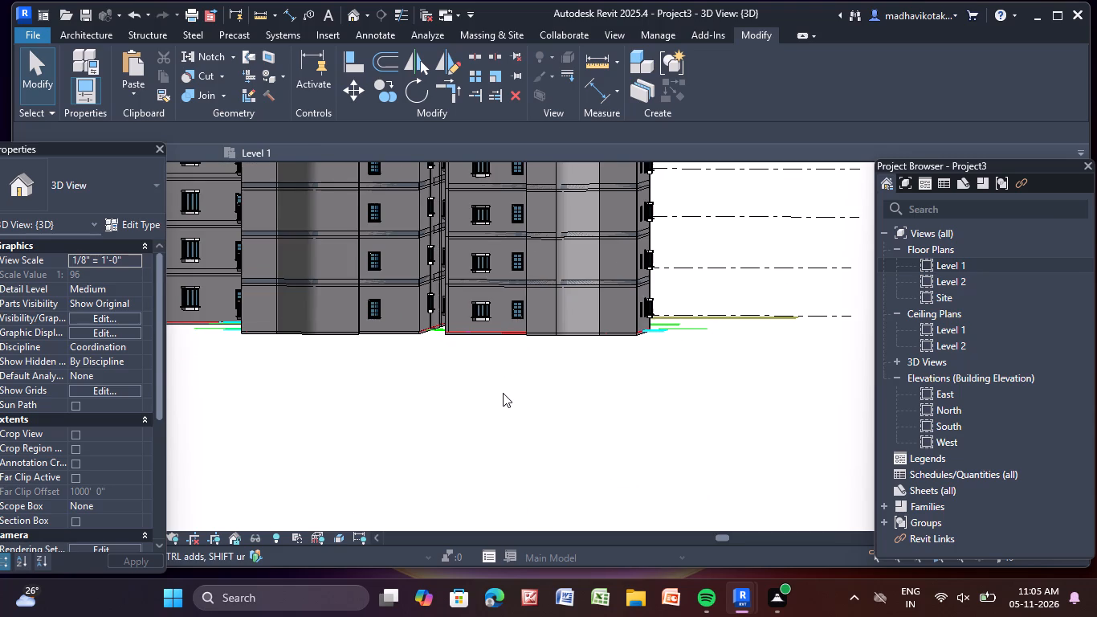
pyautogui.moveTo(503, 393); pyautogui.dragTo(504, 374, button='middle')
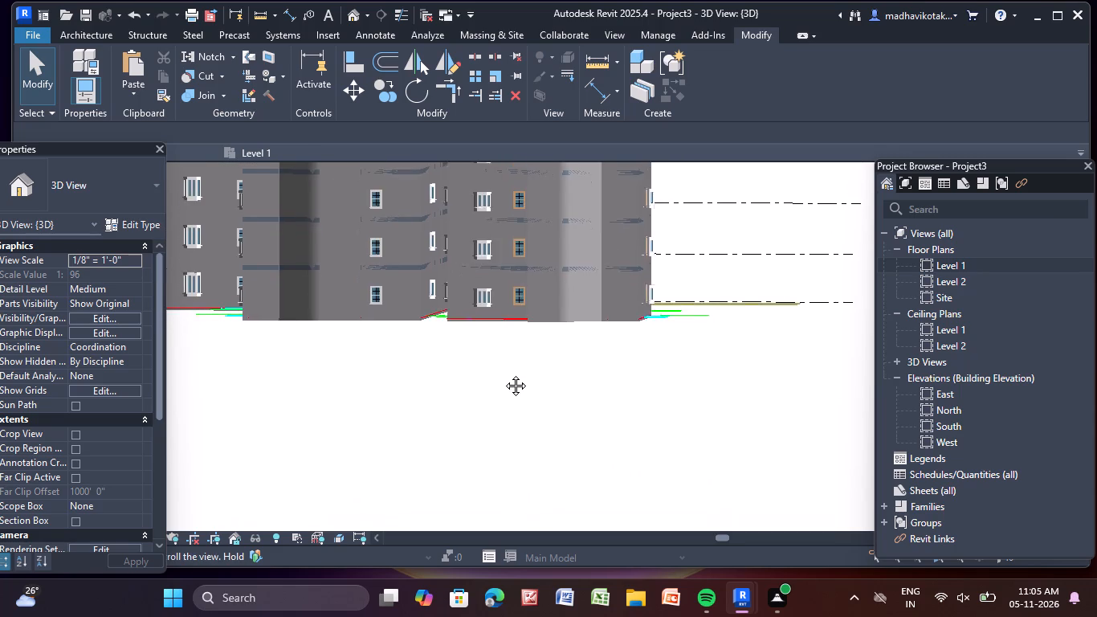
pyautogui.moveTo(504, 374); pyautogui.dragTo(525, 304, button='middle')
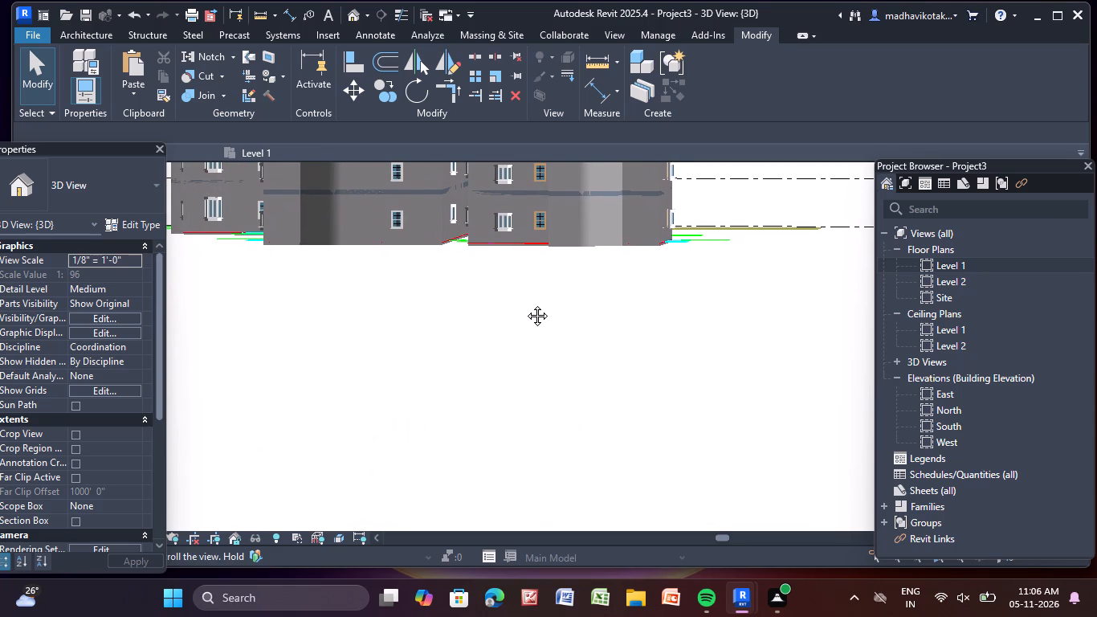
pyautogui.moveTo(525, 304); pyautogui.dragTo(525, 303, button='middle')
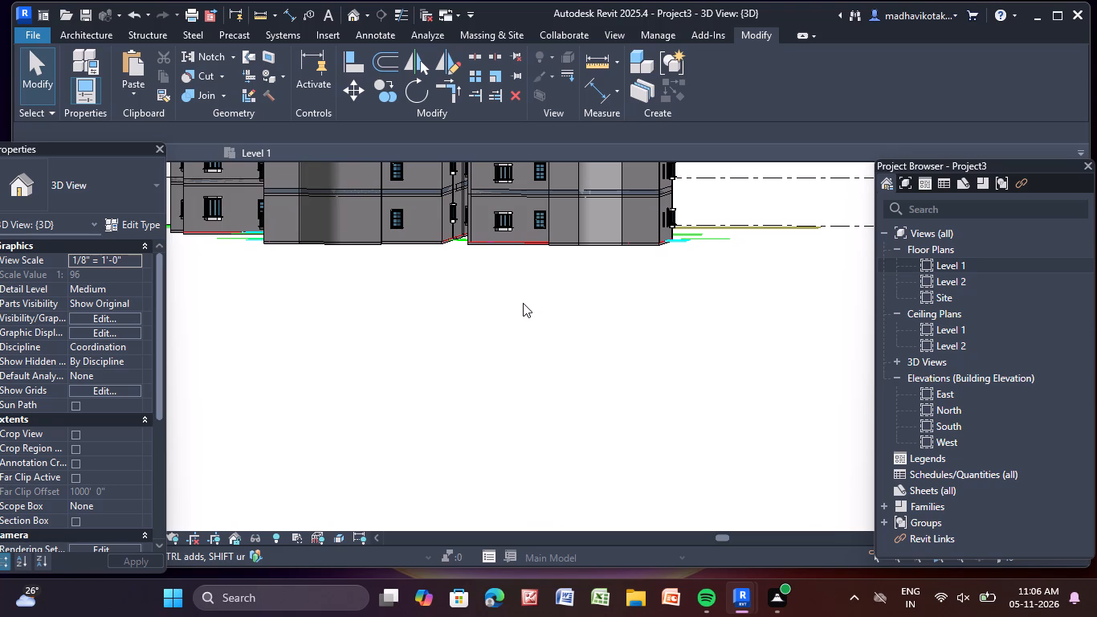
pyautogui.moveTo(523, 303); pyautogui.dragTo(543, 245, button='middle')
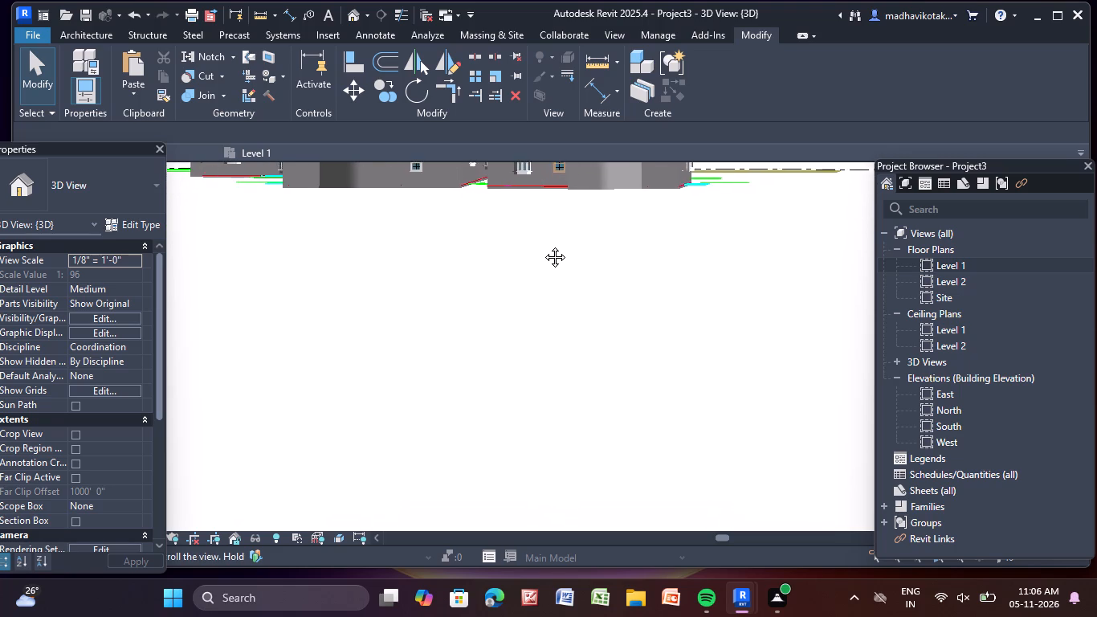
pyautogui.moveTo(543, 245); pyautogui.dragTo(544, 239, button='middle')
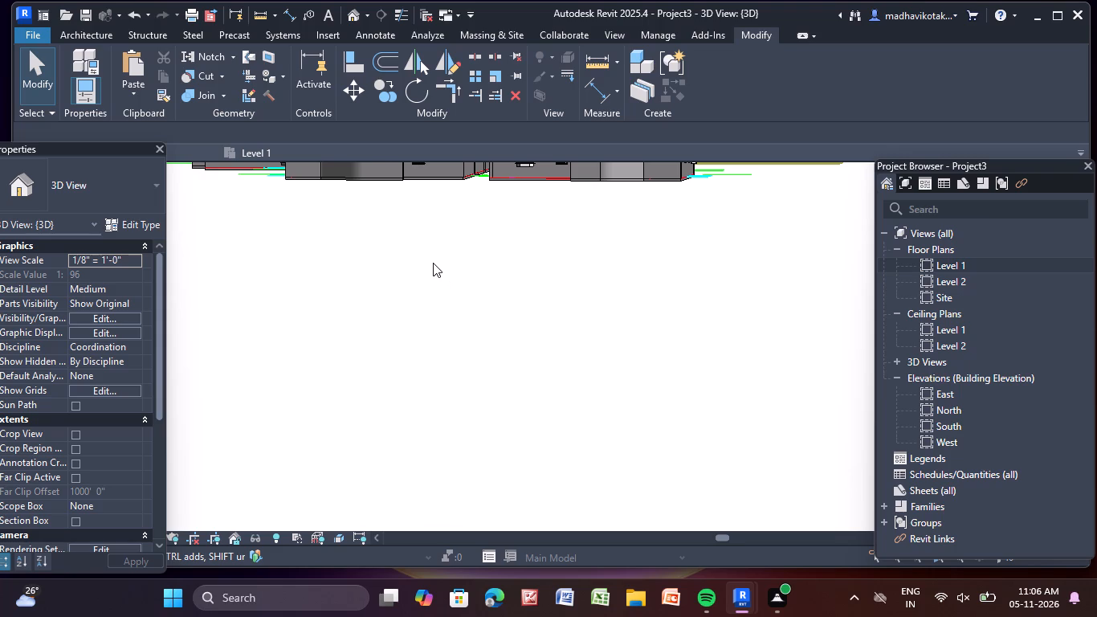
pyautogui.scroll(-4, 433, 263)
pyautogui.moveTo(430, 296); pyautogui.dragTo(548, 433, button='middle')
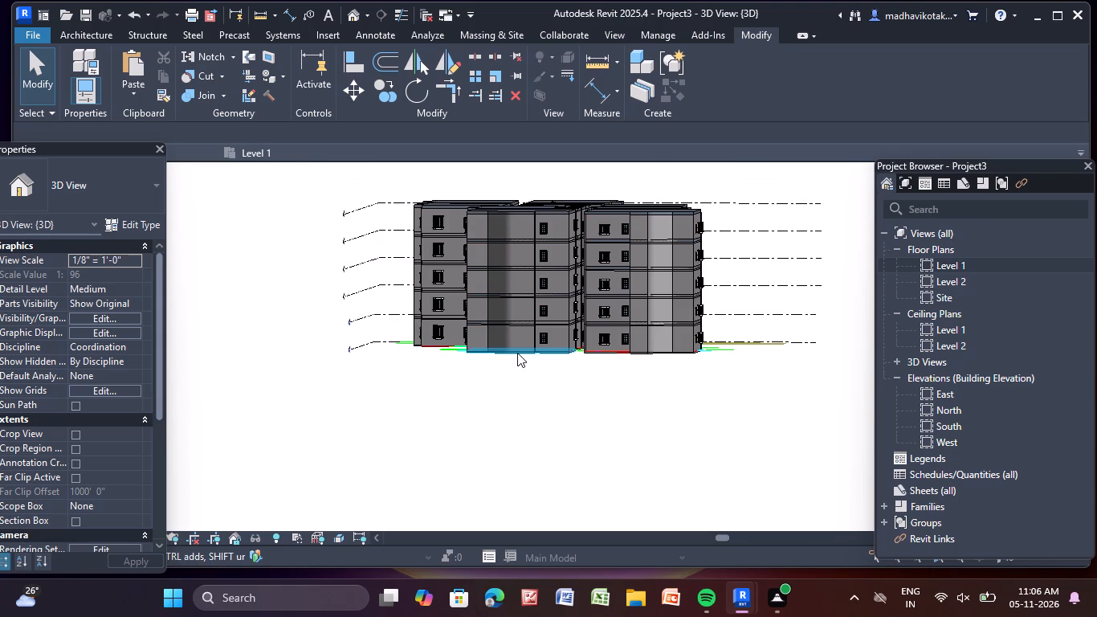
pyautogui.moveTo(512, 390); pyautogui.dragTo(544, 395, button='middle')
pyautogui.scroll(9, 524, 353)
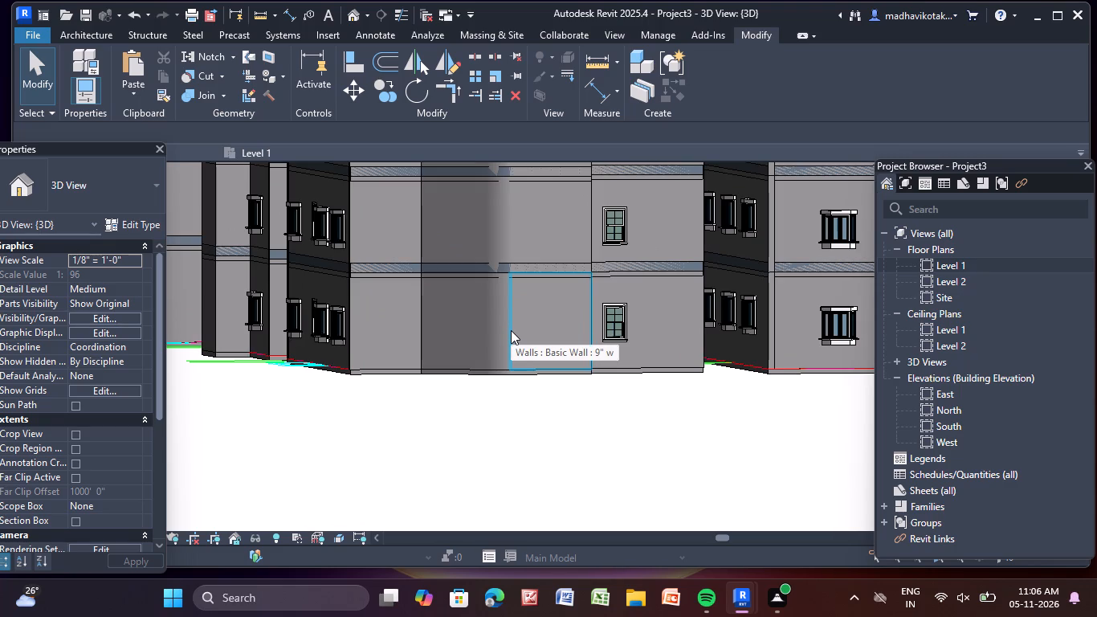
# Open the North elevation and examine the windows across the levels, including the Level 1 wall at the building's end.
pyautogui.doubleClick(974, 264)
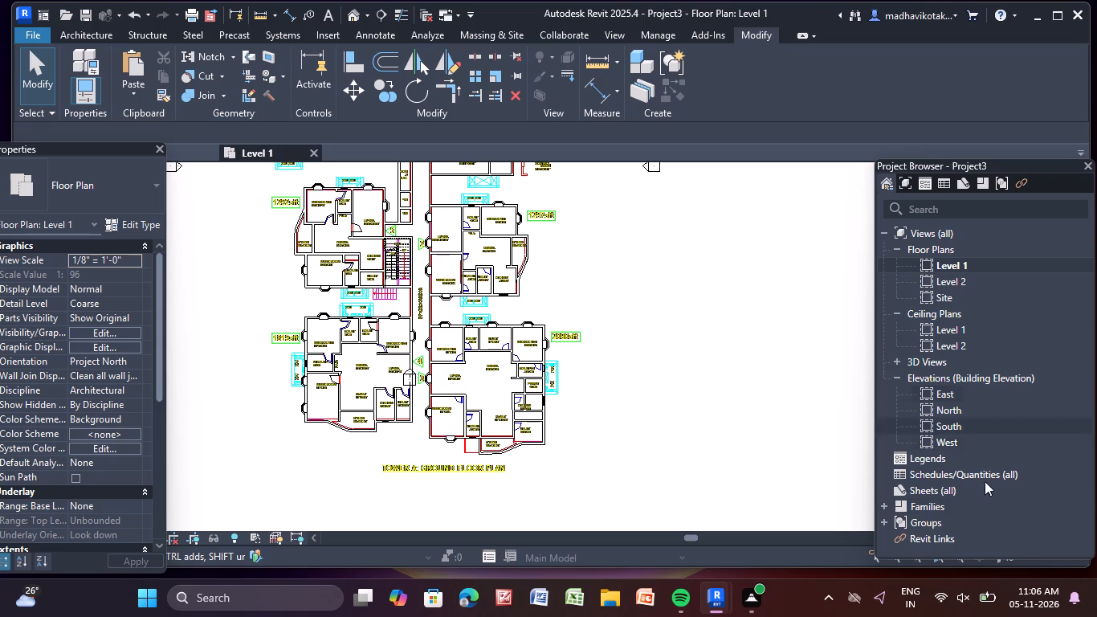
pyautogui.doubleClick(980, 411)
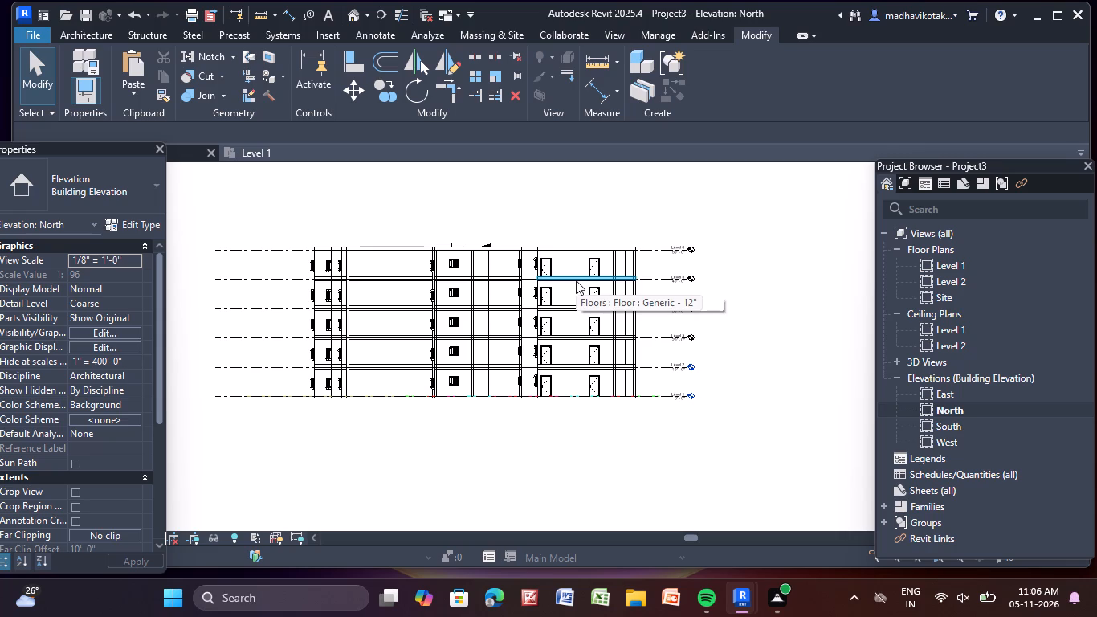
pyautogui.scroll(3, 575, 280)
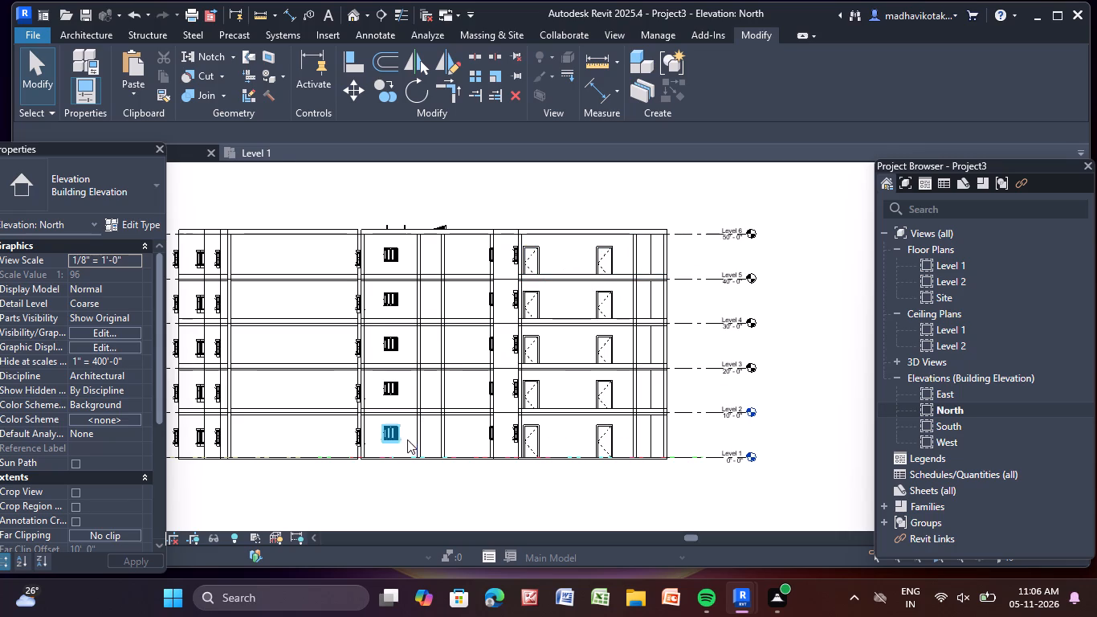
pyautogui.moveTo(522, 419); pyautogui.dragTo(659, 401, button='middle')
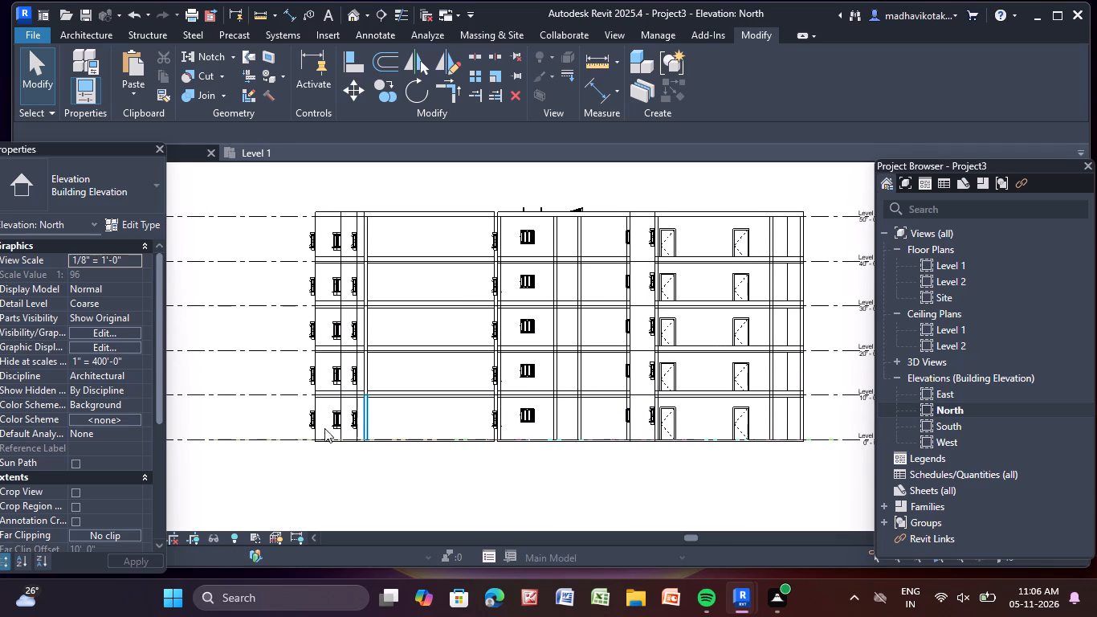
pyautogui.scroll(3, 261, 423)
pyautogui.scroll(4, 385, 434)
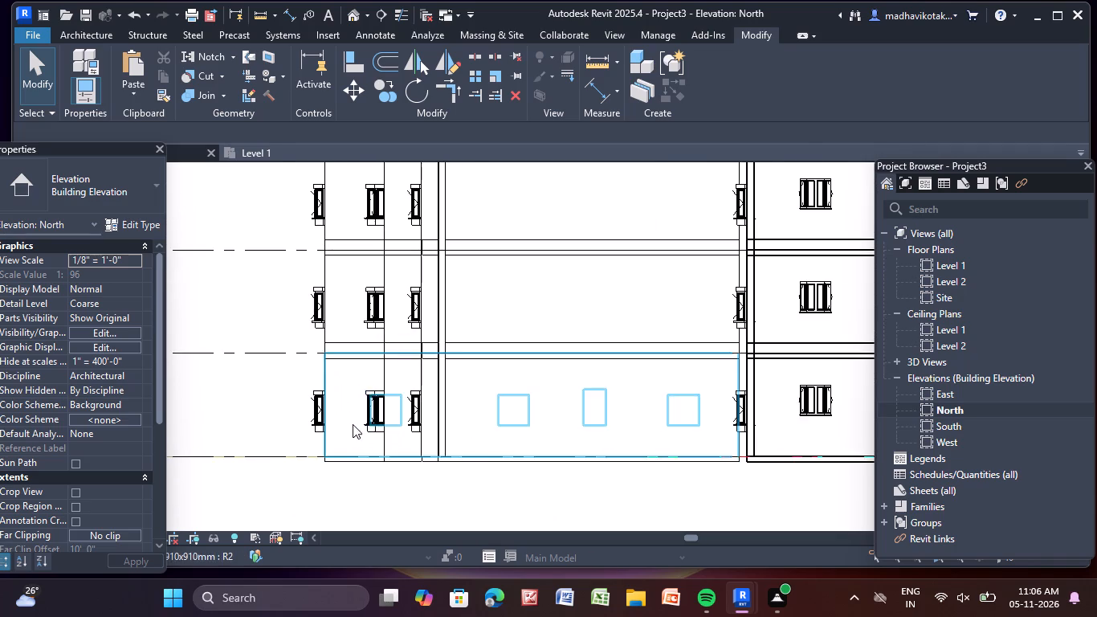
pyautogui.scroll(2, 353, 424)
pyautogui.click(342, 418)
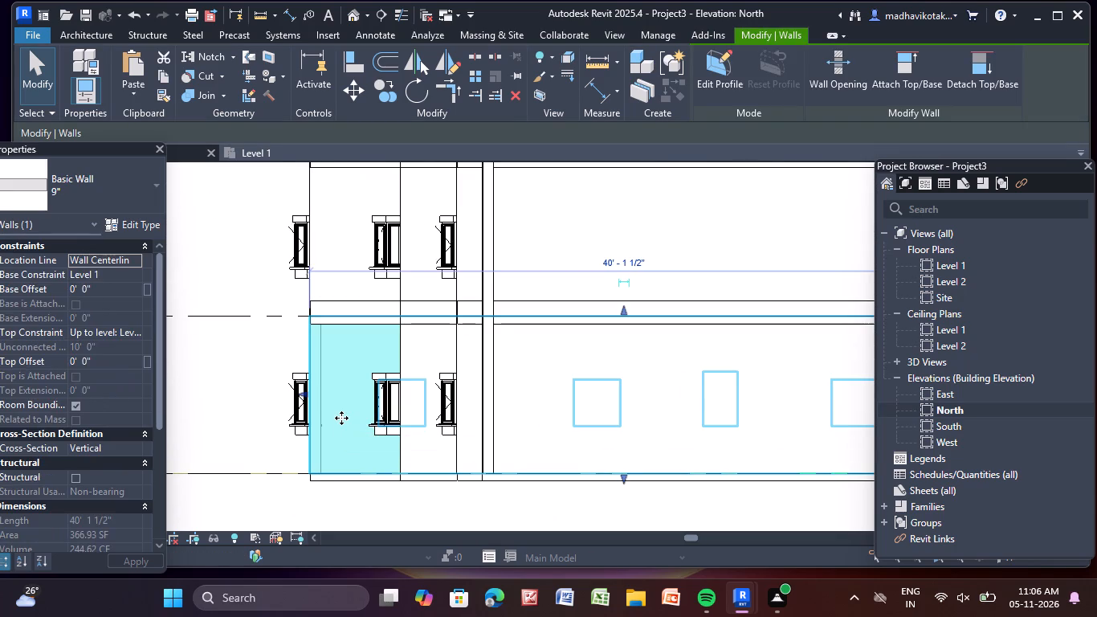
pyautogui.press('Escape')
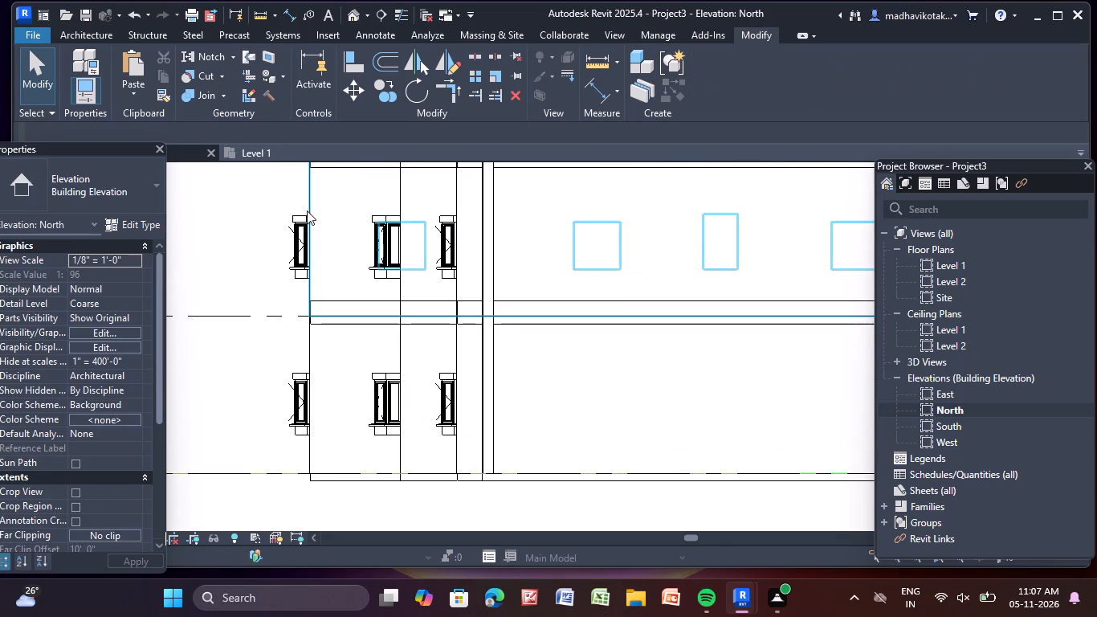
# Return to the Level 1 floor plan and examine the southern units of Tower A.
pyautogui.click(351, 18)
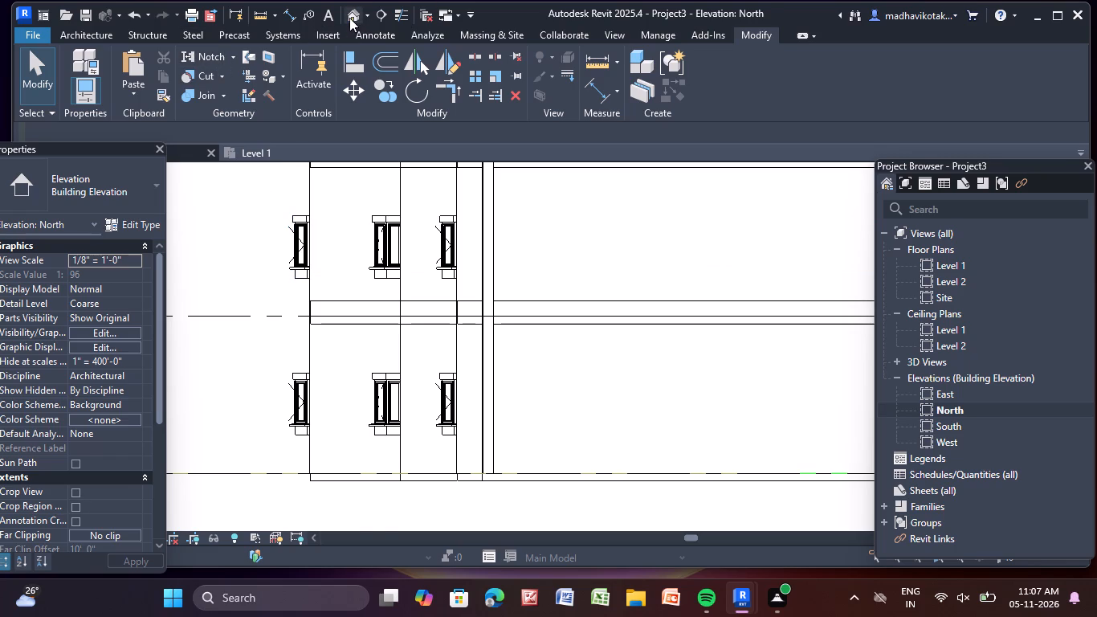
pyautogui.doubleClick(981, 264)
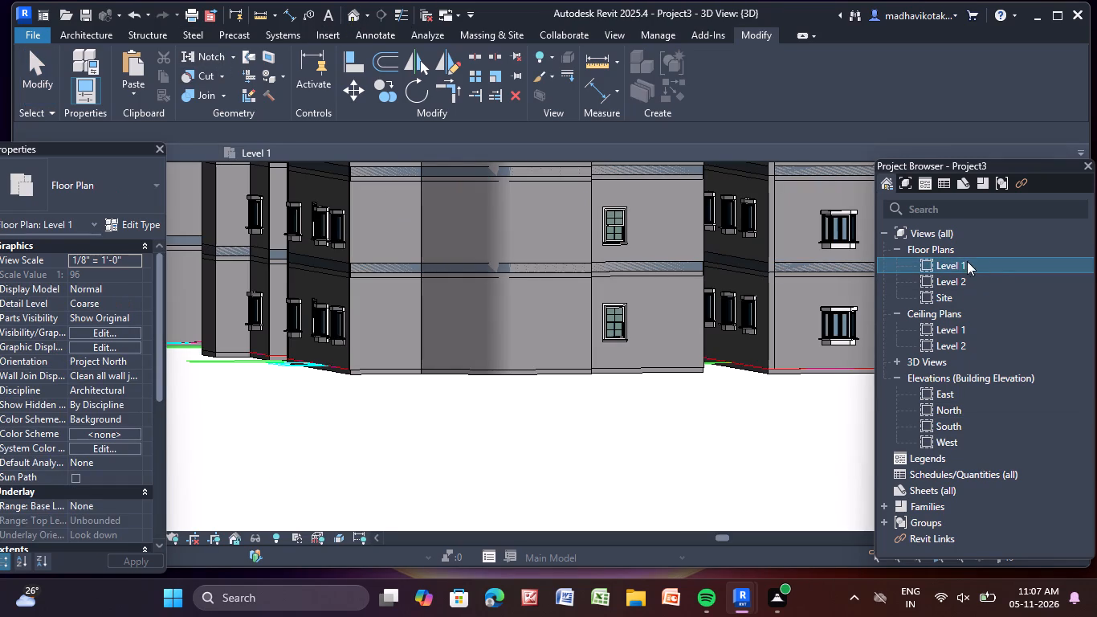
pyautogui.doubleClick(1013, 256)
pyautogui.press('Escape')
pyautogui.press('Escape')
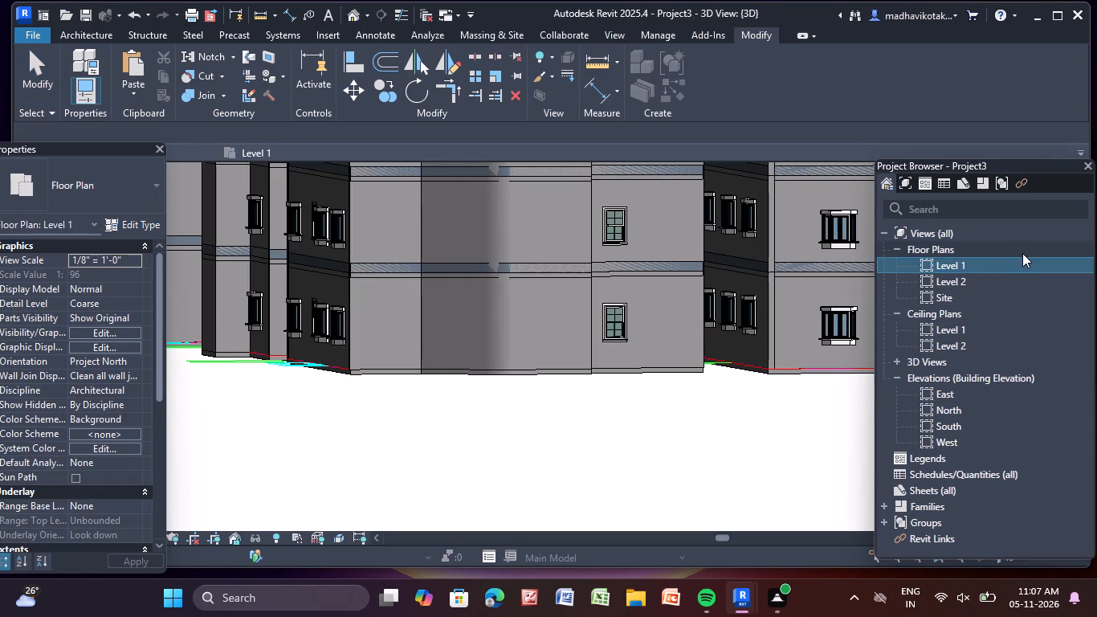
pyautogui.tripleClick(1003, 264)
pyautogui.scroll(1, 487, 421)
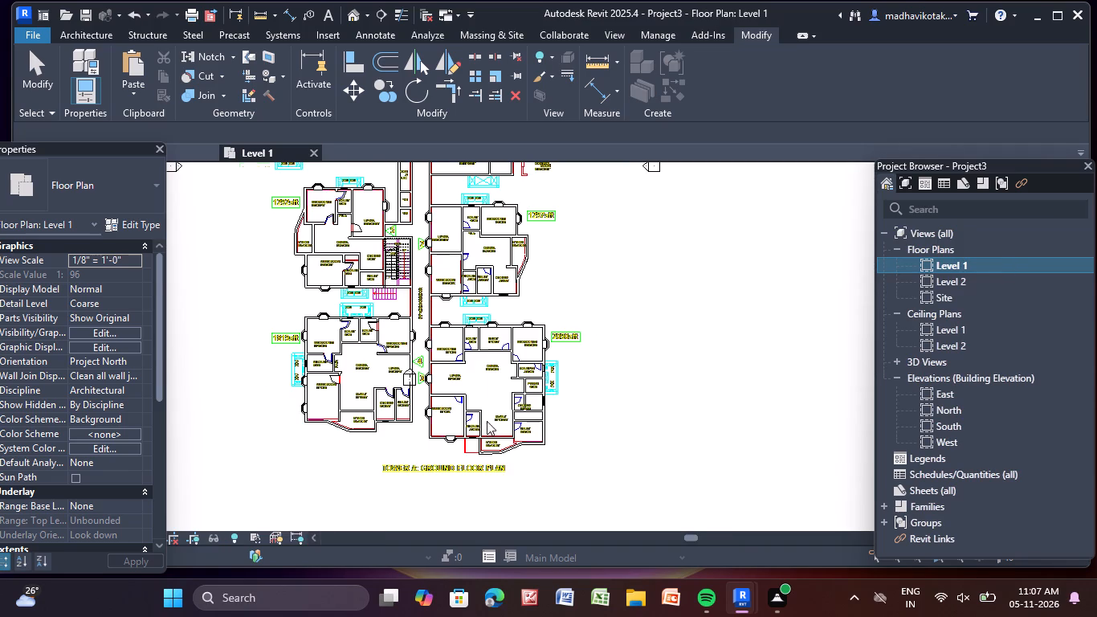
pyautogui.scroll(3, 487, 421)
pyautogui.moveTo(461, 458); pyautogui.dragTo(556, 362, button='middle')
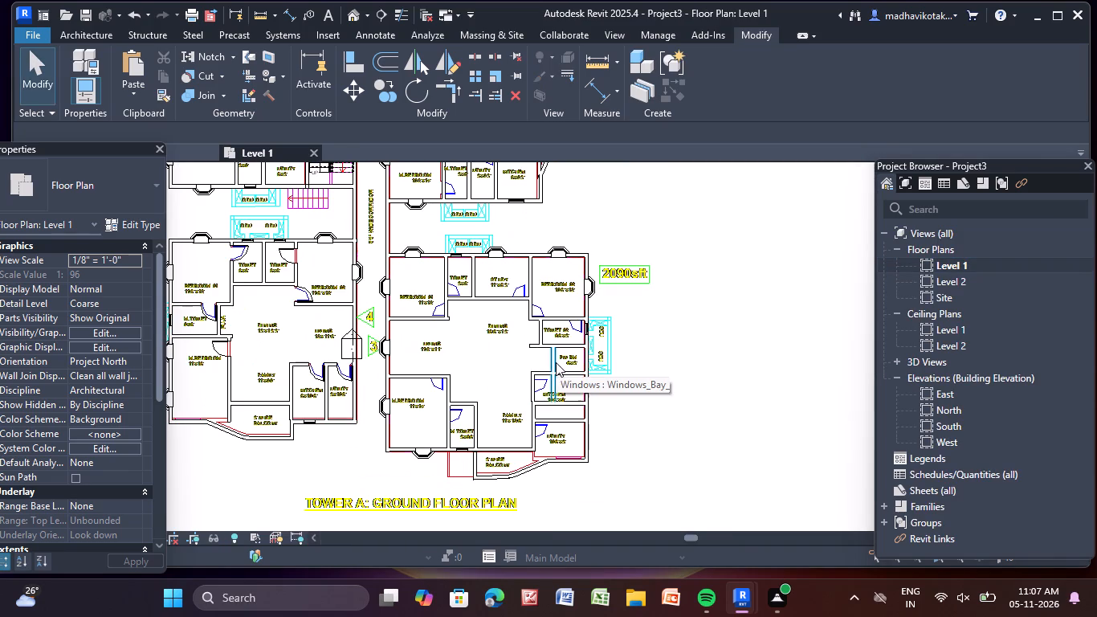
pyautogui.moveTo(556, 362); pyautogui.dragTo(642, 408, button='middle')
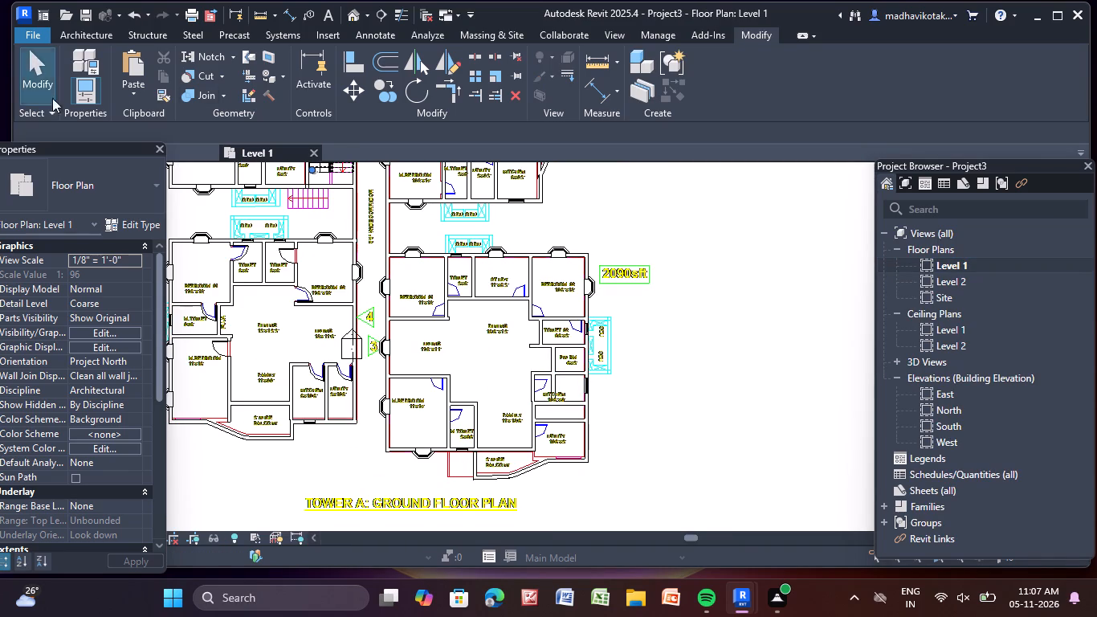
# Place a 24" x 24" Rectangular Column, height to Level 2, at Bedroom 01's outer north-west wall corner in the 1819 sft unit.
pyautogui.click(95, 39)
pyautogui.click(262, 91)
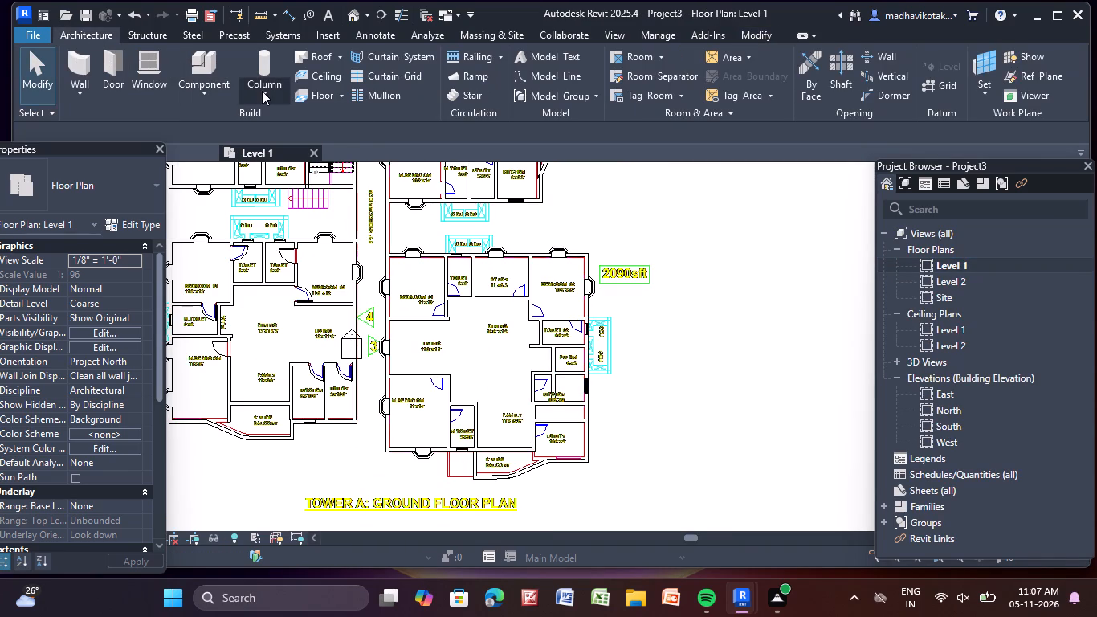
pyautogui.click(270, 153)
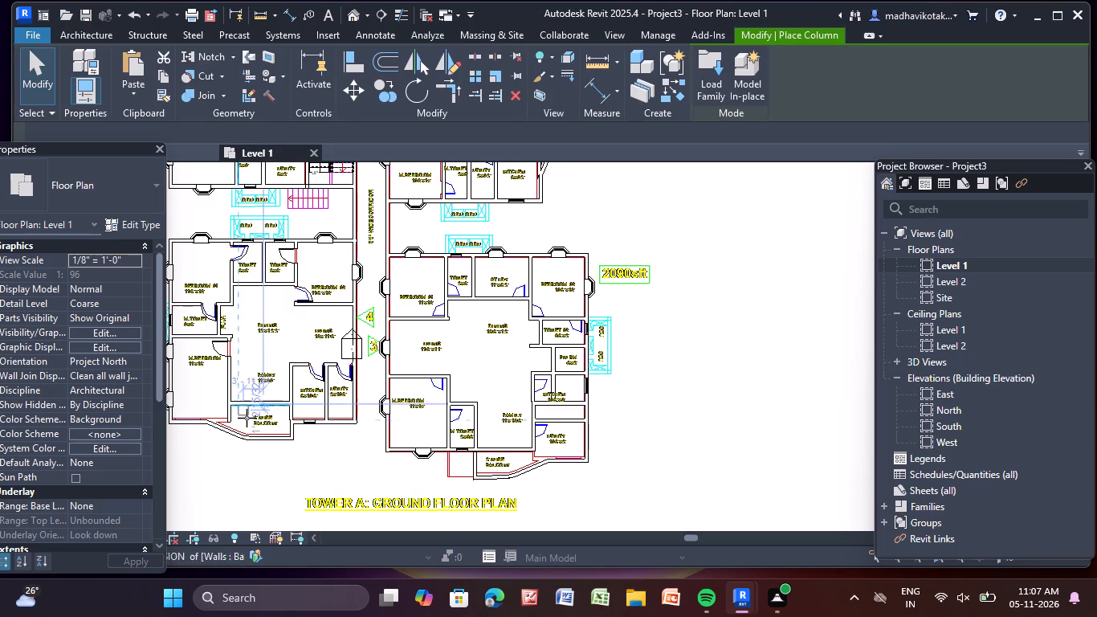
pyautogui.moveTo(227, 452); pyautogui.dragTo(429, 431, button='middle')
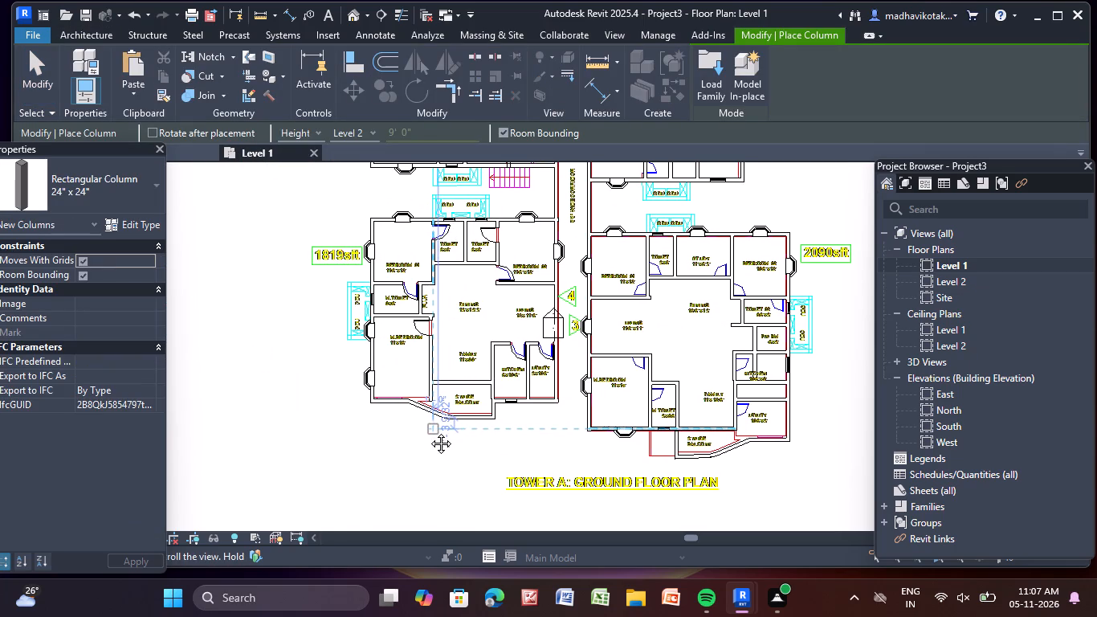
pyautogui.moveTo(429, 431); pyautogui.dragTo(421, 430, button='middle')
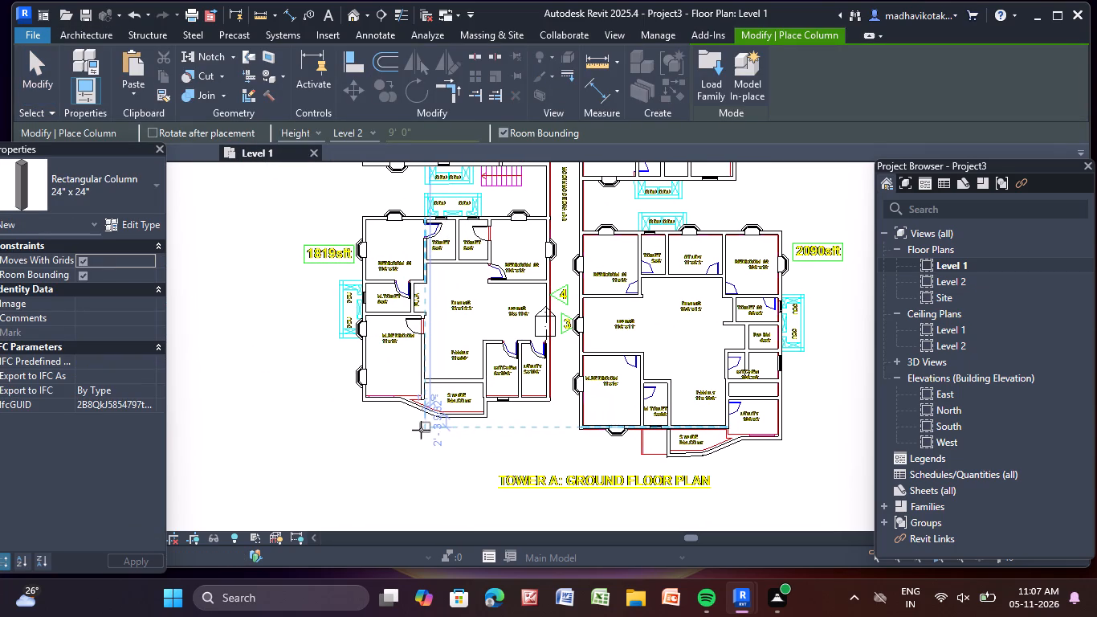
pyautogui.scroll(3, 407, 359)
pyautogui.scroll(1, 311, 280)
pyautogui.moveTo(316, 282); pyautogui.dragTo(316, 422, button='middle')
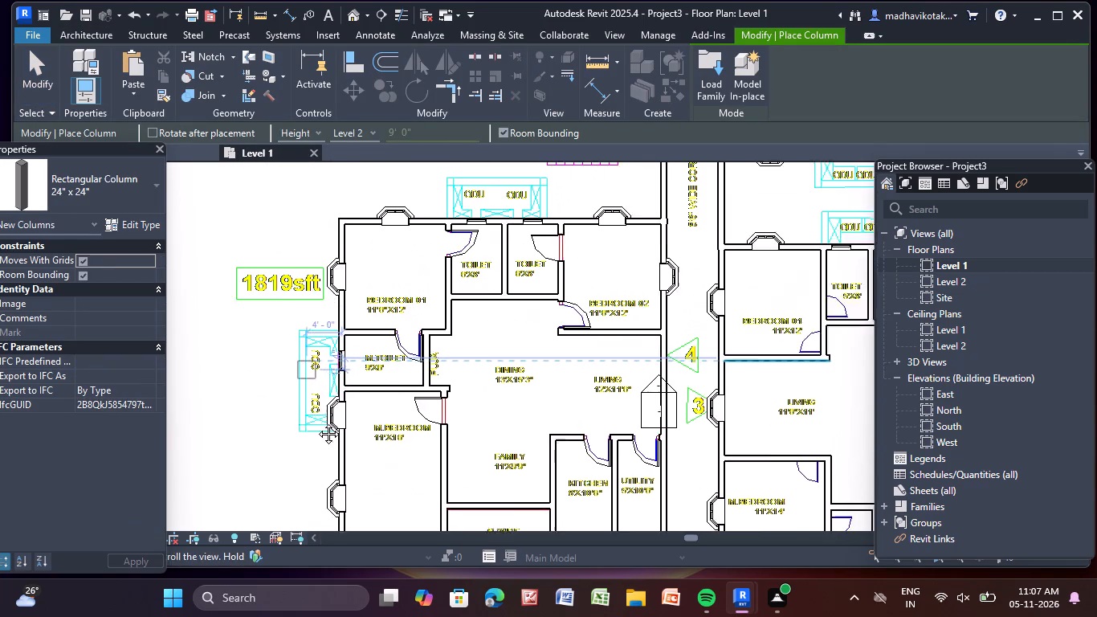
pyautogui.moveTo(316, 422); pyautogui.dragTo(319, 441, button='middle')
pyautogui.scroll(9, 324, 309)
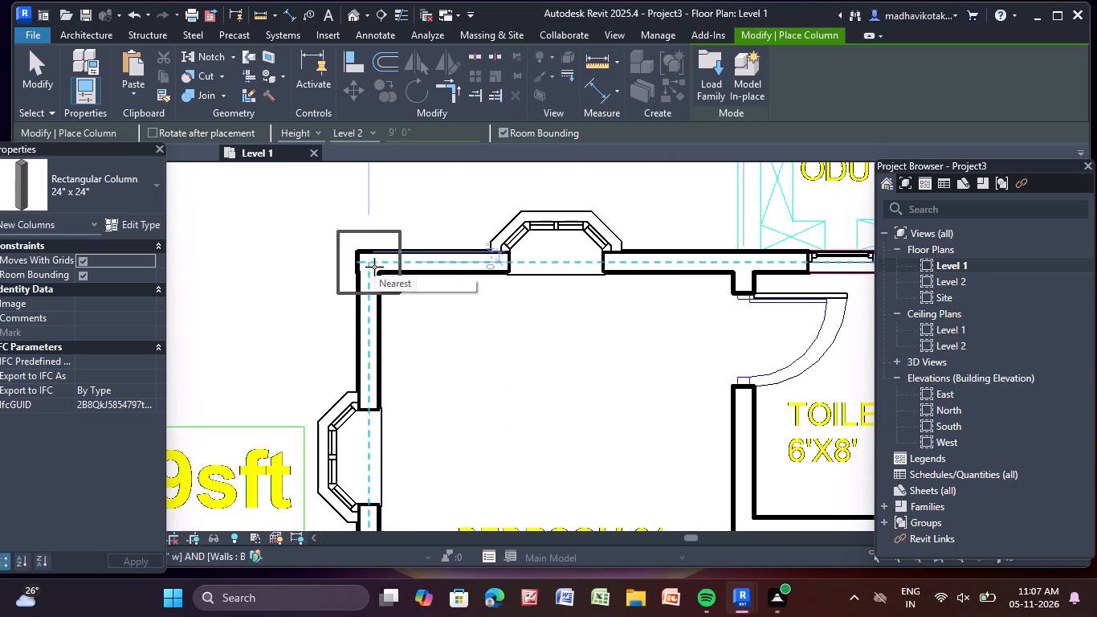
pyautogui.click(374, 267)
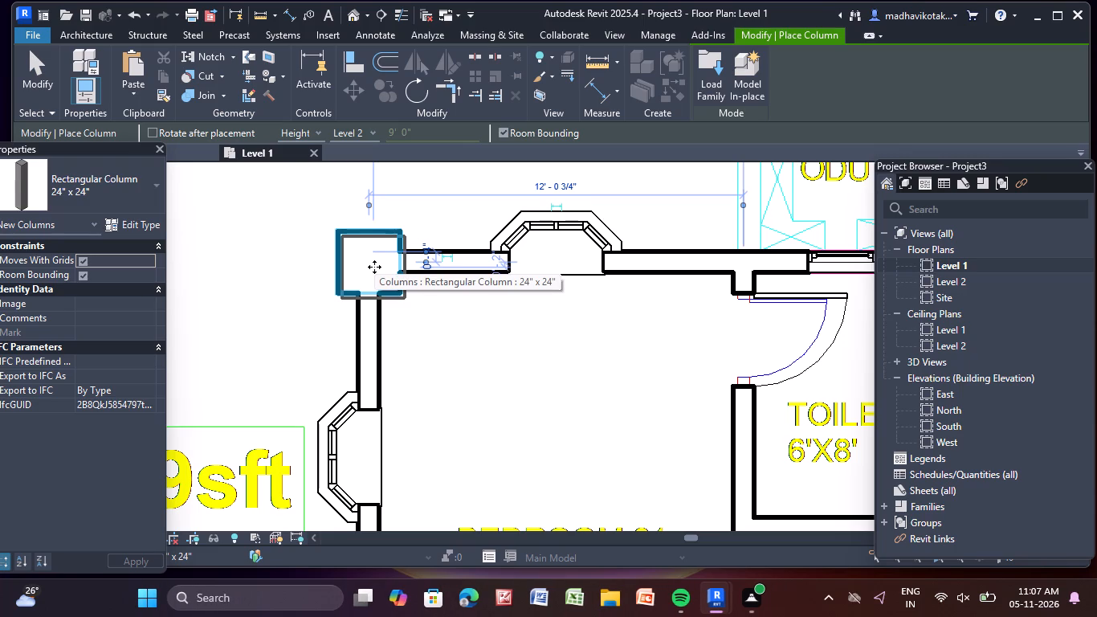
# Place another 24" x 24" Rectangular Column where the wall between Bedroom 01 and M.Toilet meets the exterior wall.
pyautogui.moveTo(366, 390); pyautogui.dragTo(377, 325, button='middle')
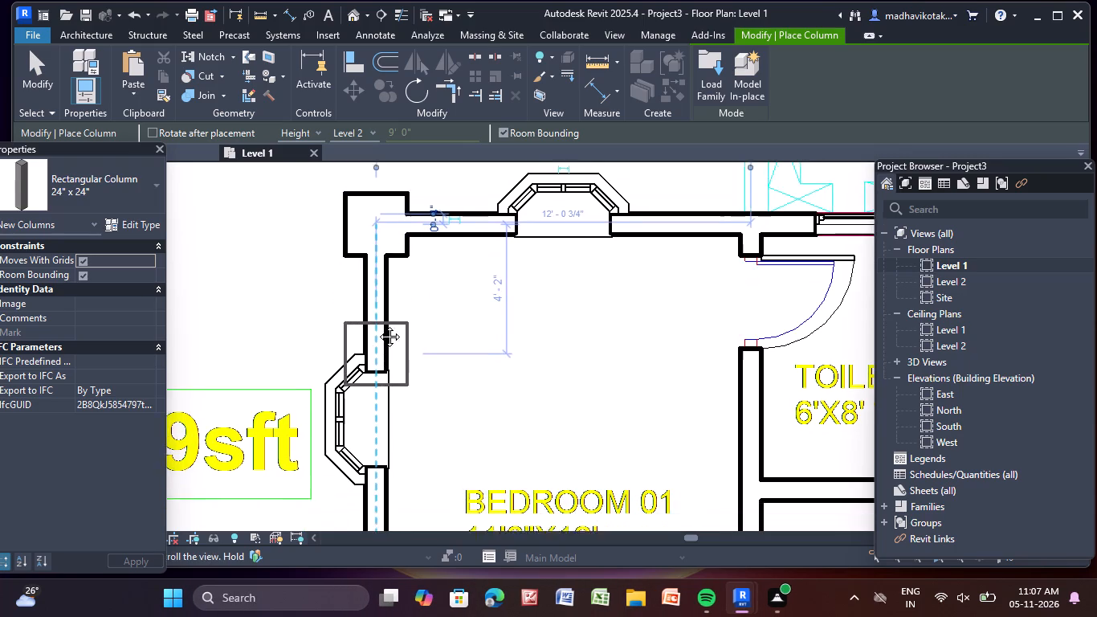
pyautogui.moveTo(377, 325); pyautogui.dragTo(389, 159, button='middle')
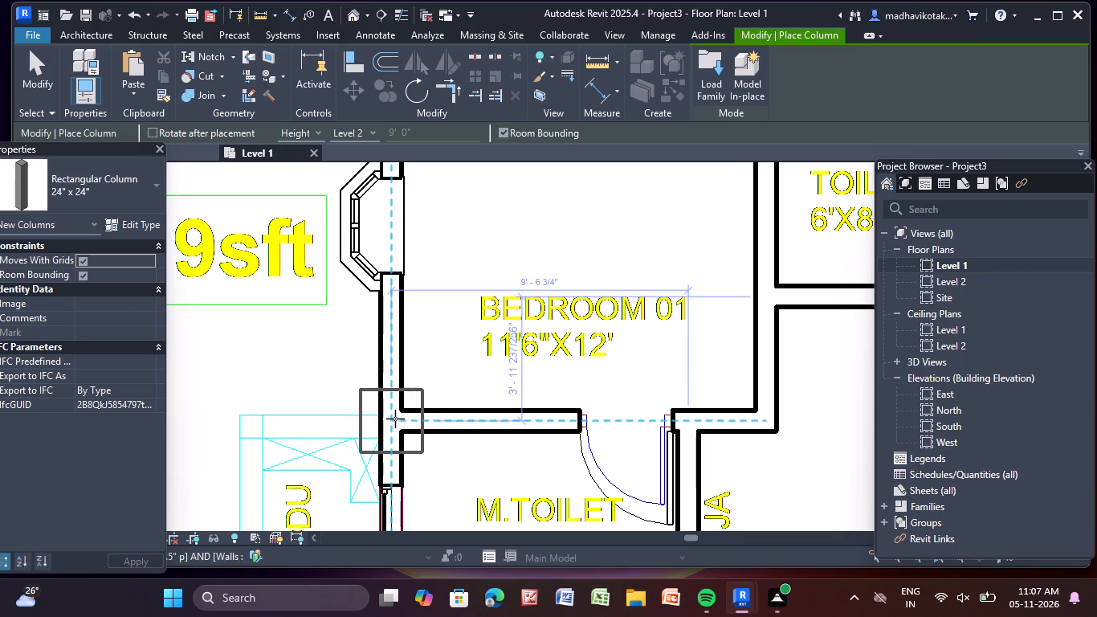
pyautogui.click(395, 421)
pyautogui.scroll(-4, 398, 424)
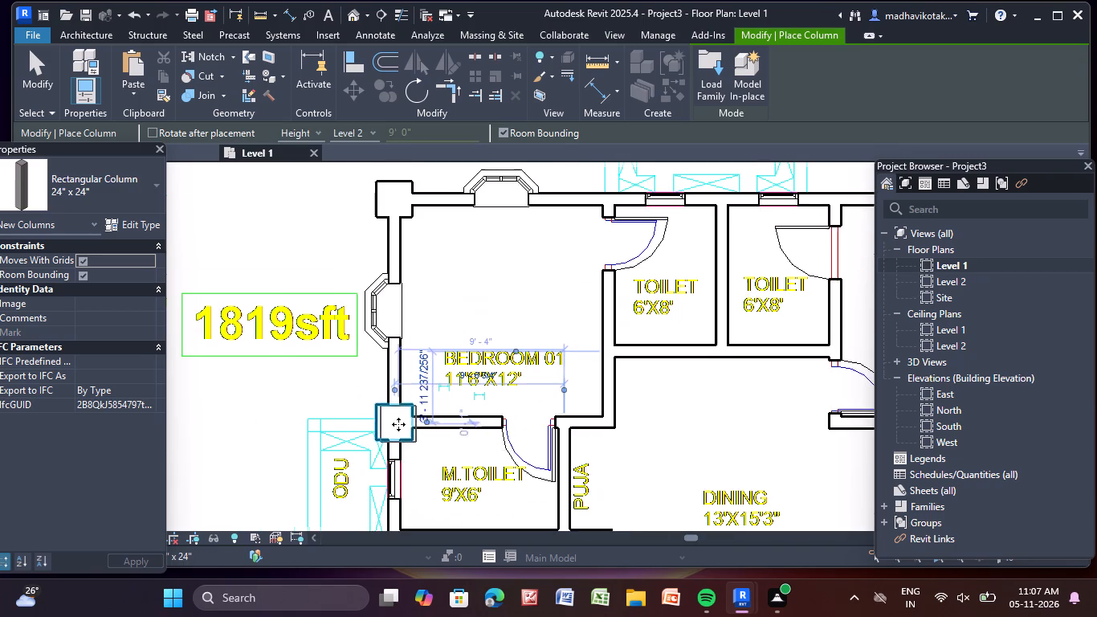
# Place a 24" x 24" Rectangular Column at the M.Bedroom's outer south-west wall corner in the 1819 sft unit.
pyautogui.moveTo(398, 424); pyautogui.dragTo(408, 154, button='middle')
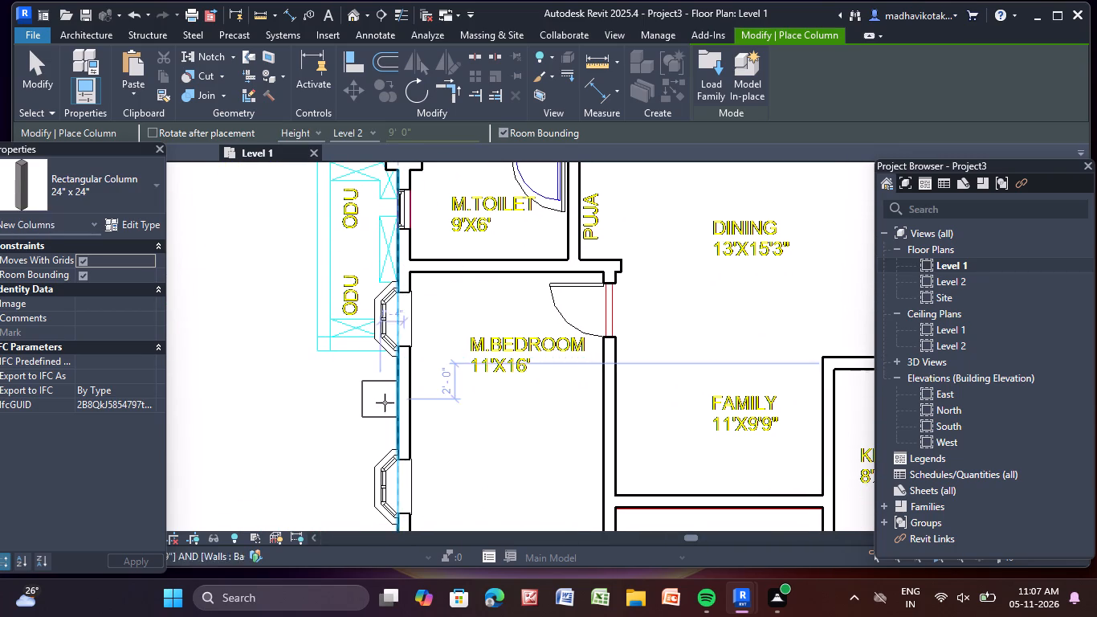
pyautogui.scroll(-2, 383, 421)
pyautogui.moveTo(379, 420); pyautogui.dragTo(382, 270, button='middle')
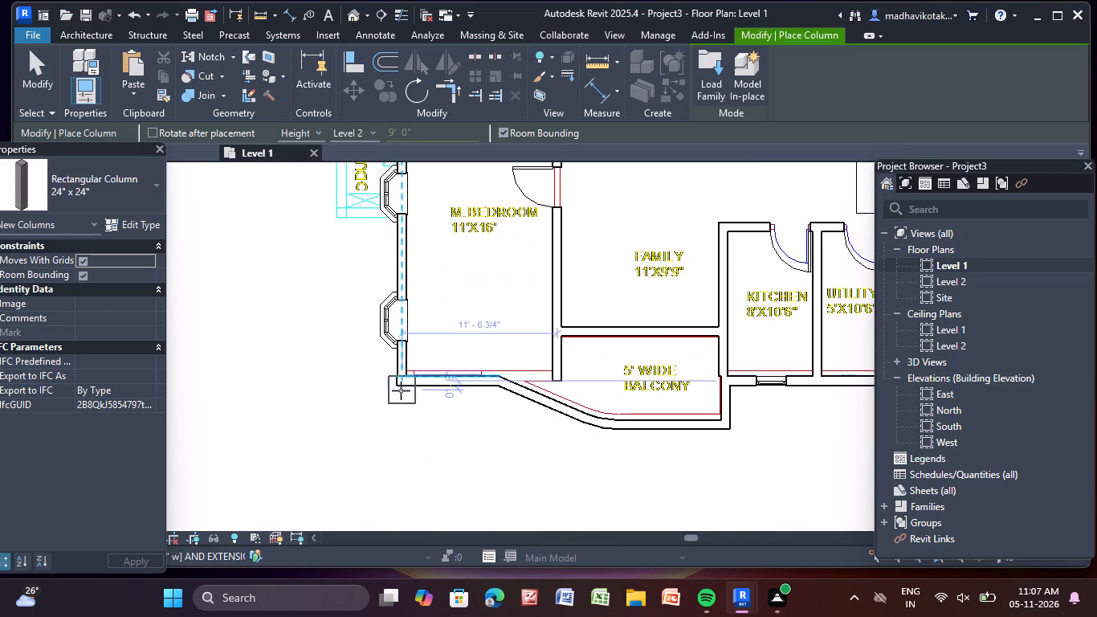
pyautogui.scroll(3, 406, 376)
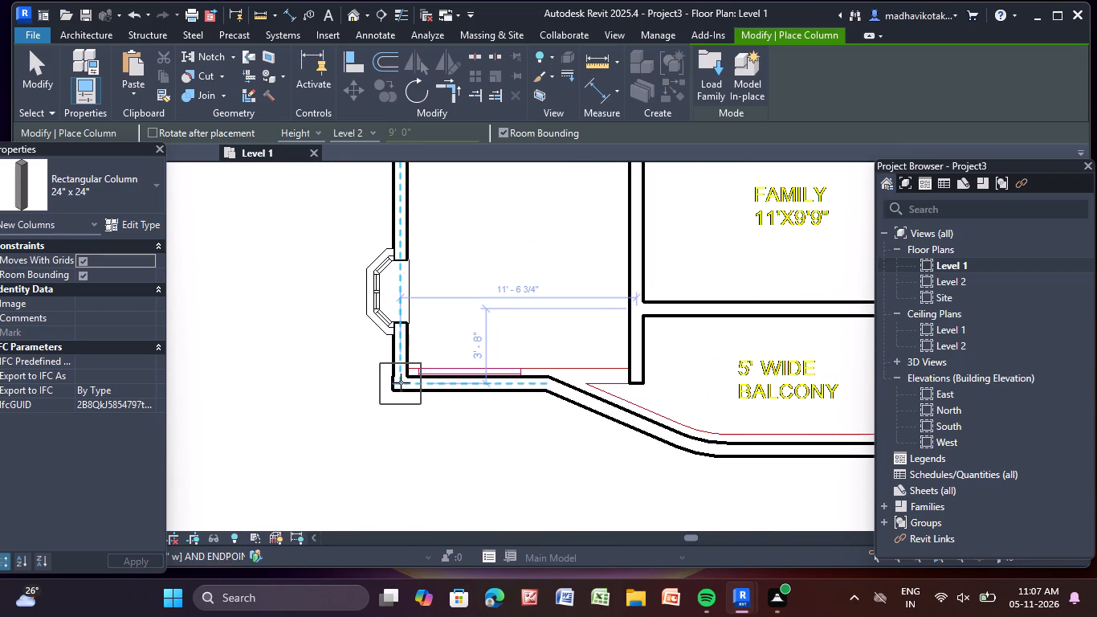
pyautogui.click(403, 378)
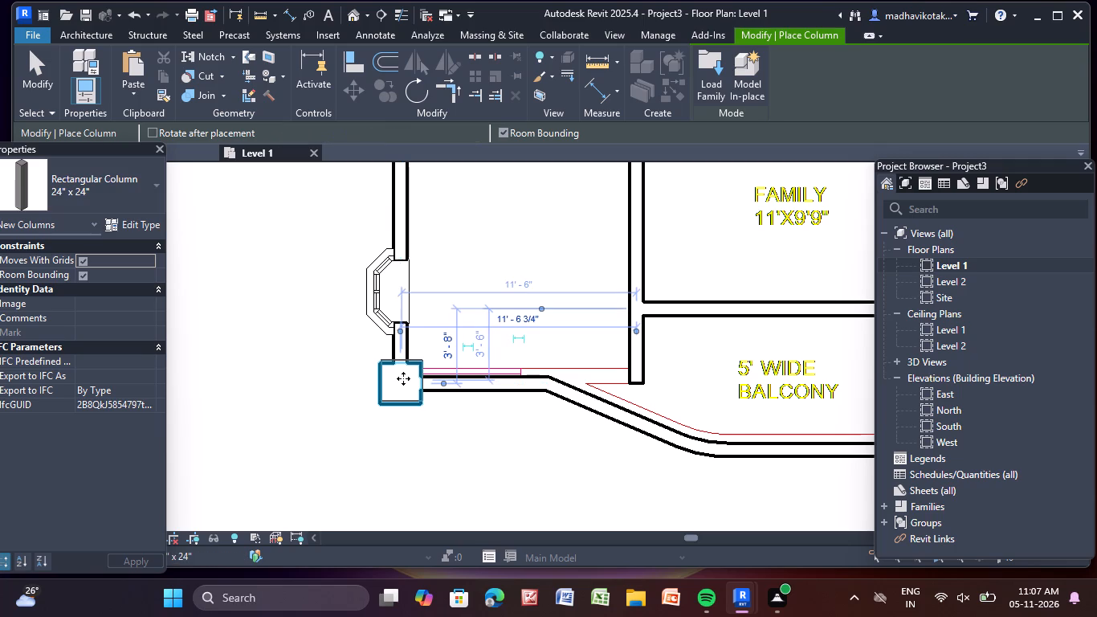
# Place 24" x 24" columns on the 1819 sft unit's south wall, at the Balcony–Kitchen wall junction and the Utility's outer south-east corner.
pyautogui.scroll(-4, 403, 378)
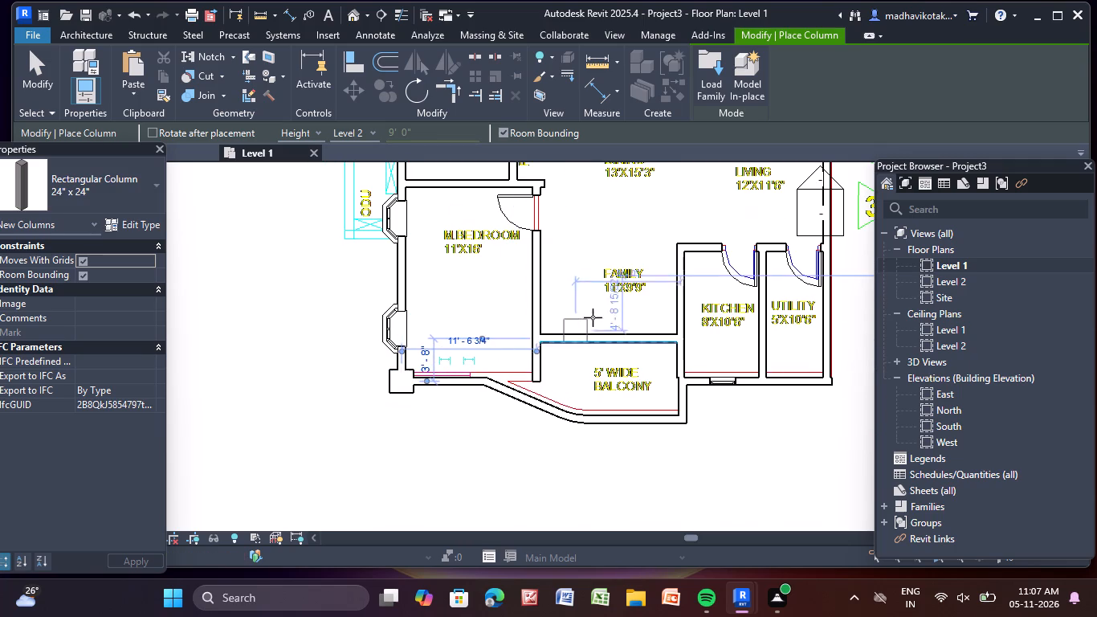
pyautogui.scroll(3, 671, 386)
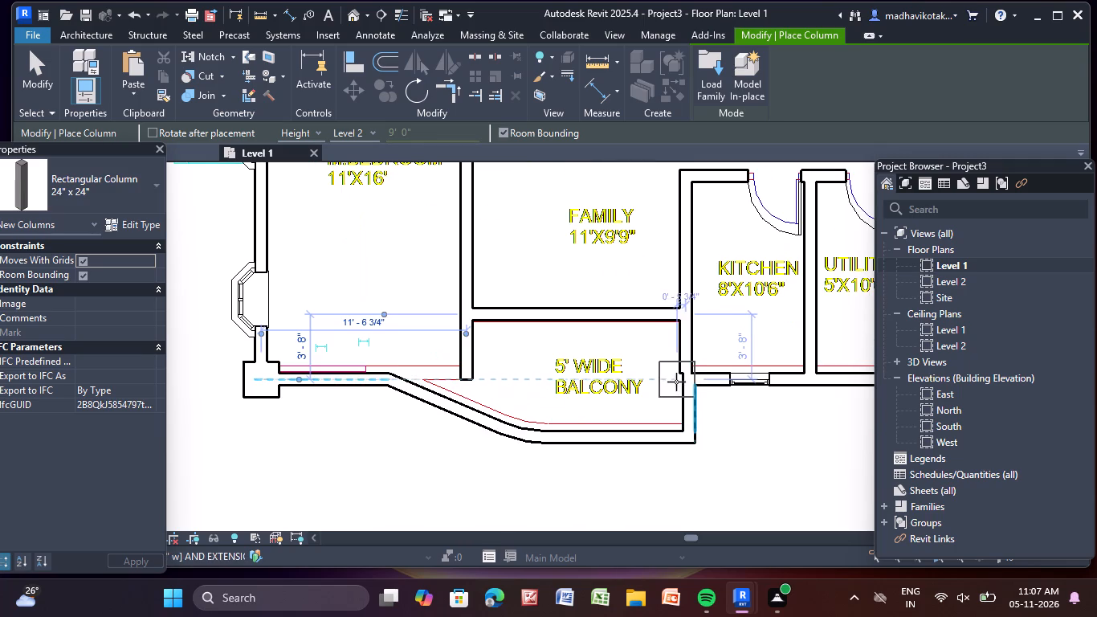
pyautogui.click(690, 373)
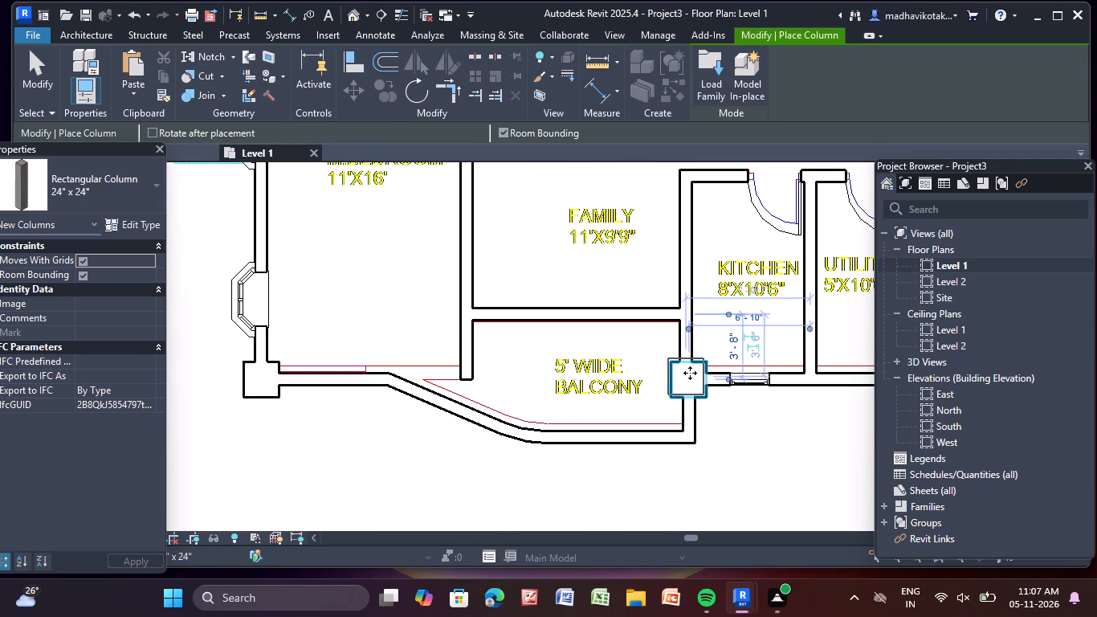
pyautogui.scroll(-3, 697, 375)
pyautogui.moveTo(698, 377); pyautogui.dragTo(537, 411, button='middle')
pyautogui.scroll(7, 663, 396)
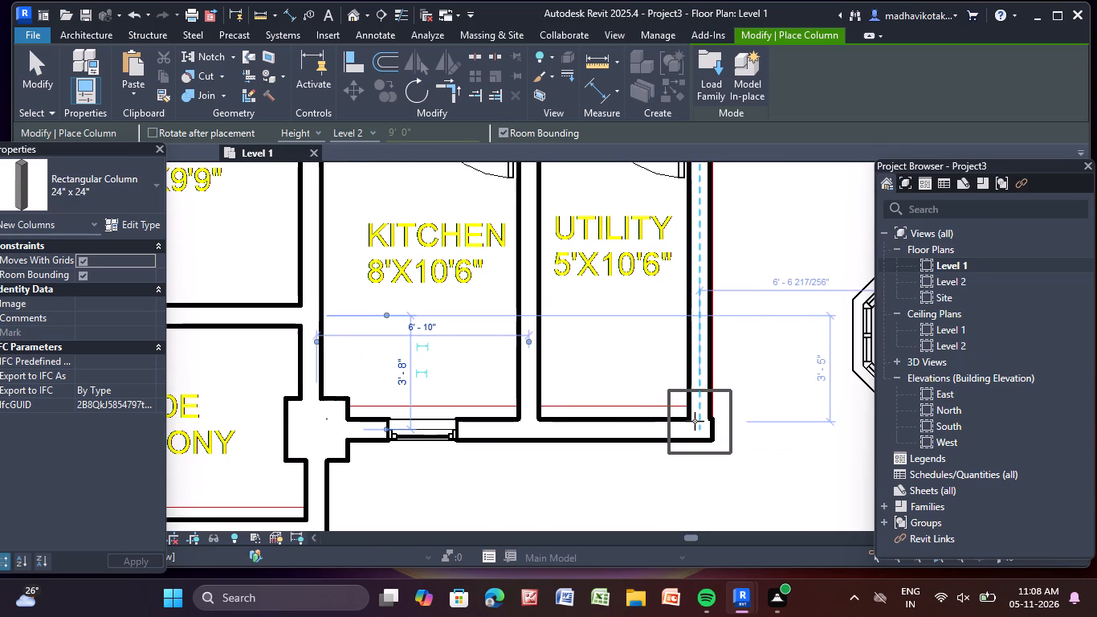
pyautogui.click(695, 421)
# Place 24" x 24" columns on the 1819 sft unit's east wall, at the Bedroom 02–Living wall junction and Bedroom 02's north-east corner.
pyautogui.scroll(-4, 685, 402)
pyautogui.moveTo(683, 394); pyautogui.dragTo(710, 526, button='middle')
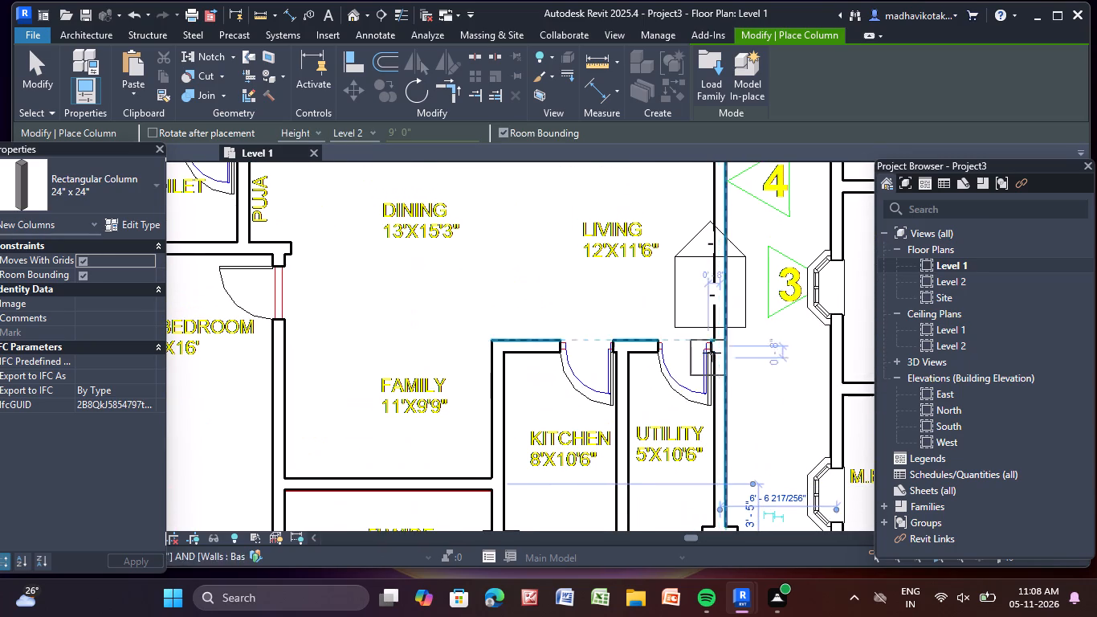
pyautogui.scroll(1, 720, 348)
pyautogui.moveTo(720, 349); pyautogui.dragTo(703, 537, button='middle')
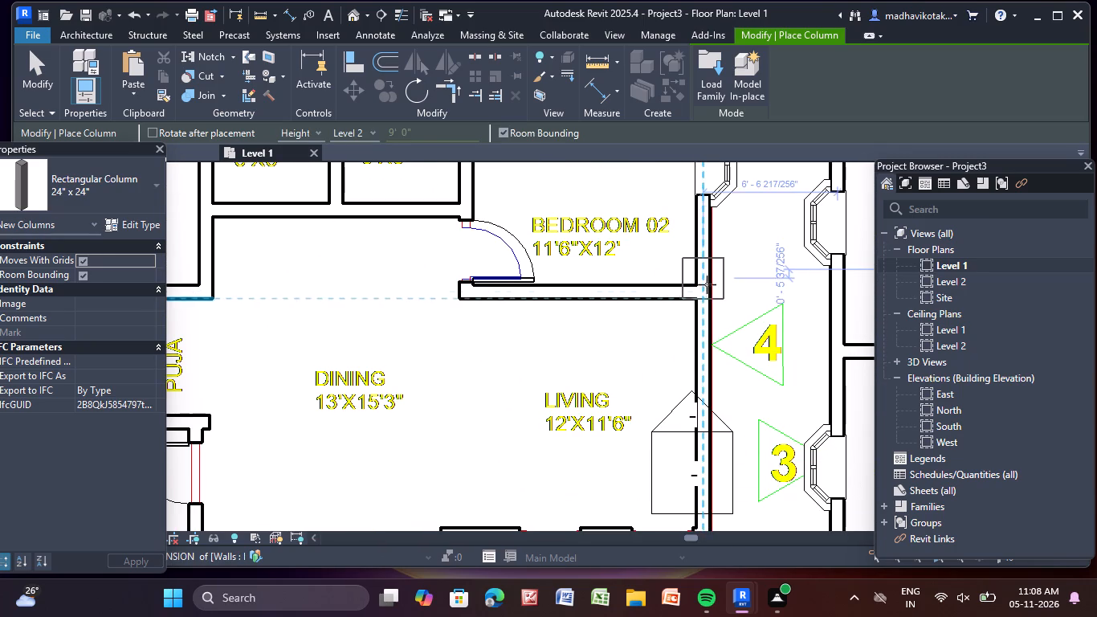
pyautogui.click(700, 292)
pyautogui.scroll(-5, 695, 292)
pyautogui.moveTo(696, 292); pyautogui.dragTo(685, 460, button='middle')
pyautogui.scroll(2, 679, 329)
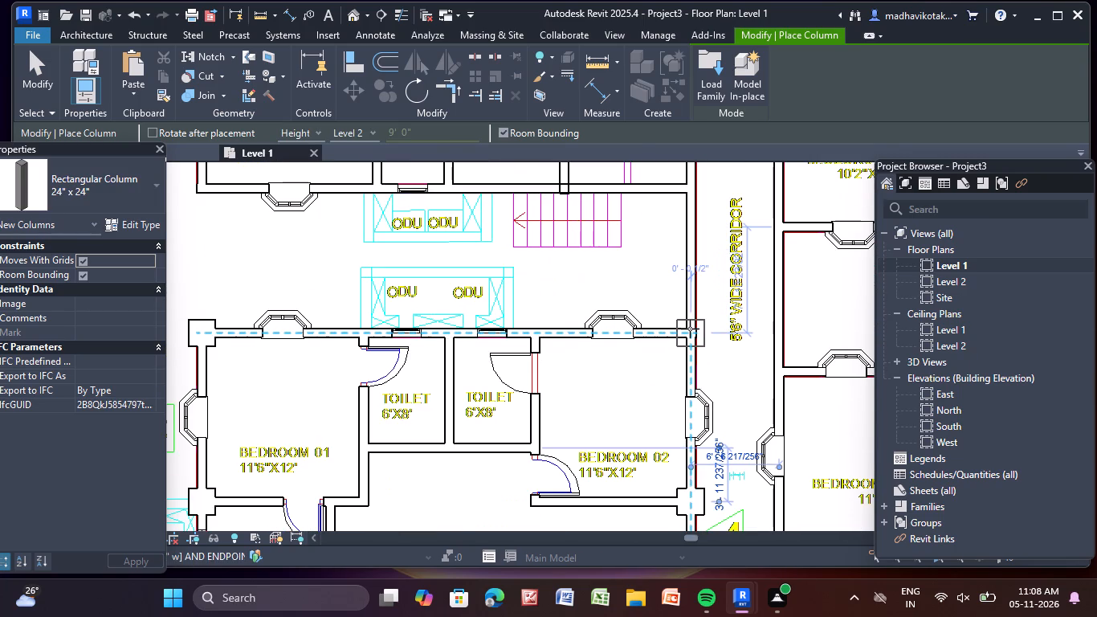
pyautogui.click(690, 329)
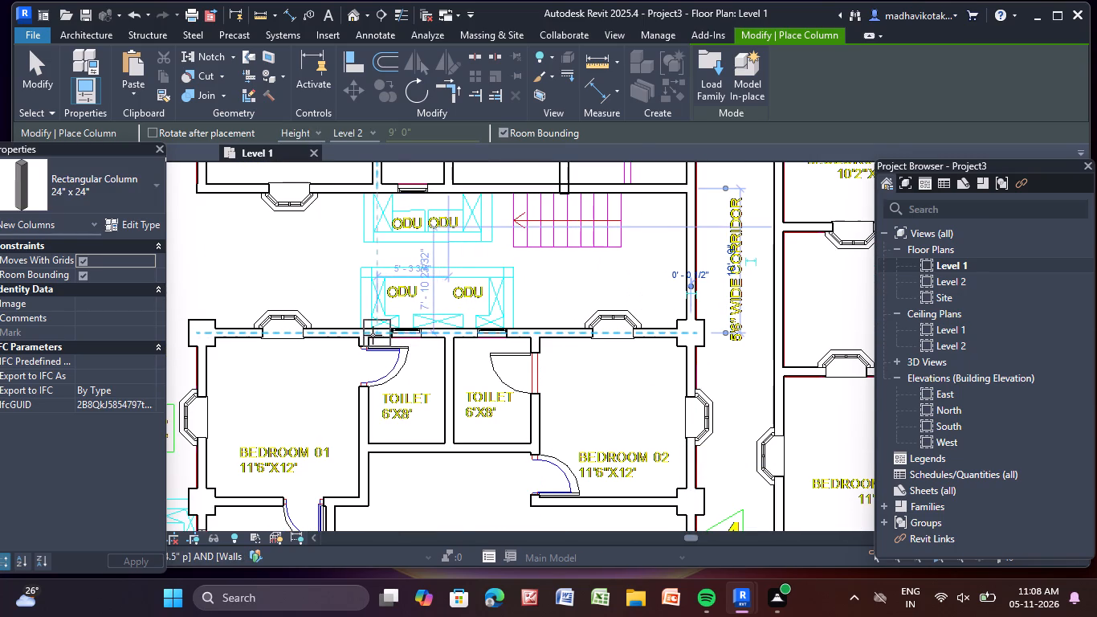
# Place 24" x 24" columns where the Bedroom 01–Toilet and Toilet–Bedroom 02 walls meet the north exterior wall.
pyautogui.click(364, 334)
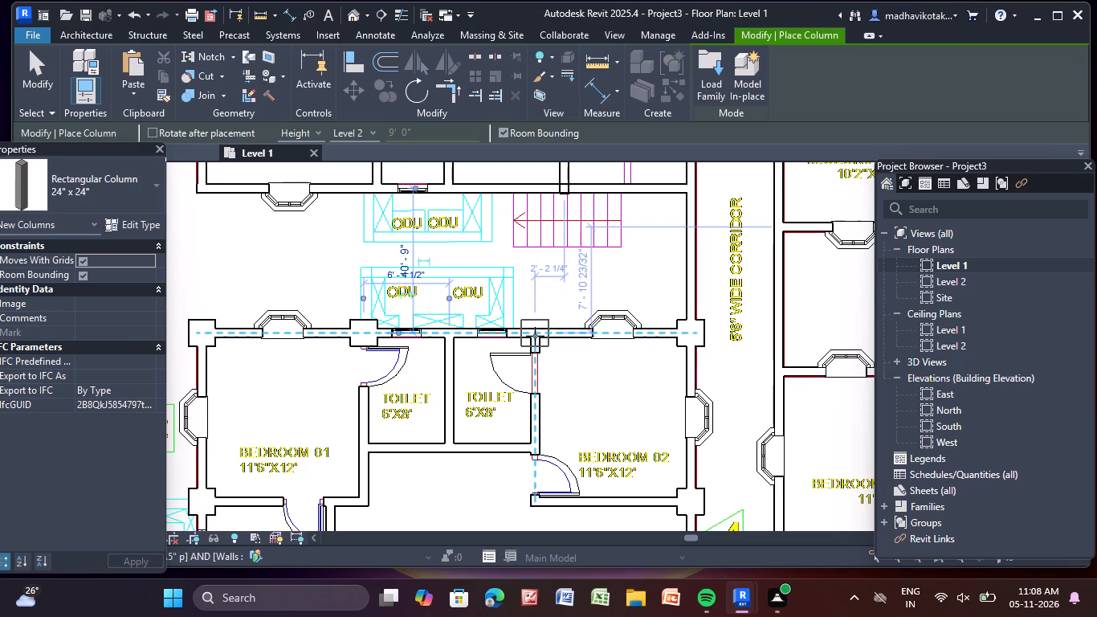
pyautogui.click(535, 336)
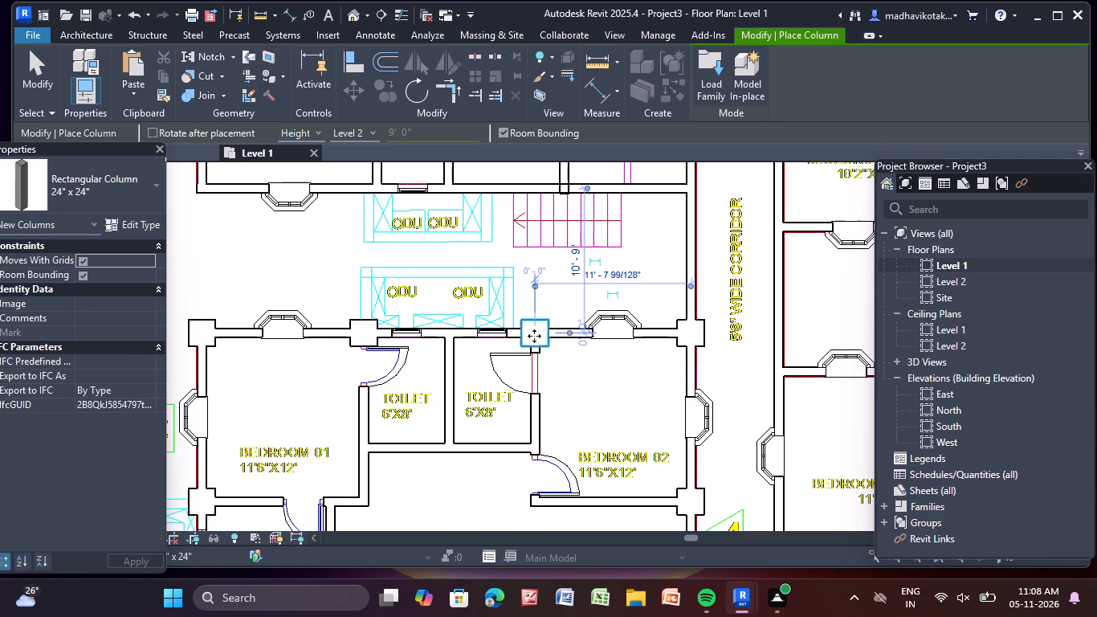
# Place 24" x 24" columns at the western end of the Bedroom 02–Living wall and at Bedroom 01's south-east corner beside Puja.
pyautogui.moveTo(528, 441); pyautogui.dragTo(526, 292, button='middle')
pyautogui.scroll(2, 534, 378)
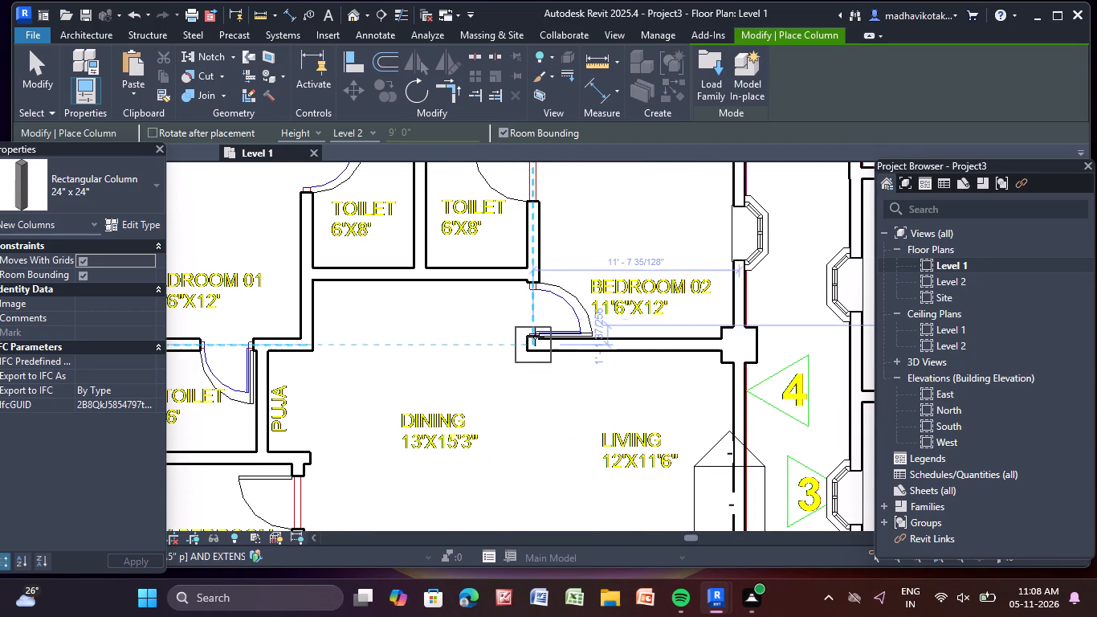
pyautogui.click(532, 345)
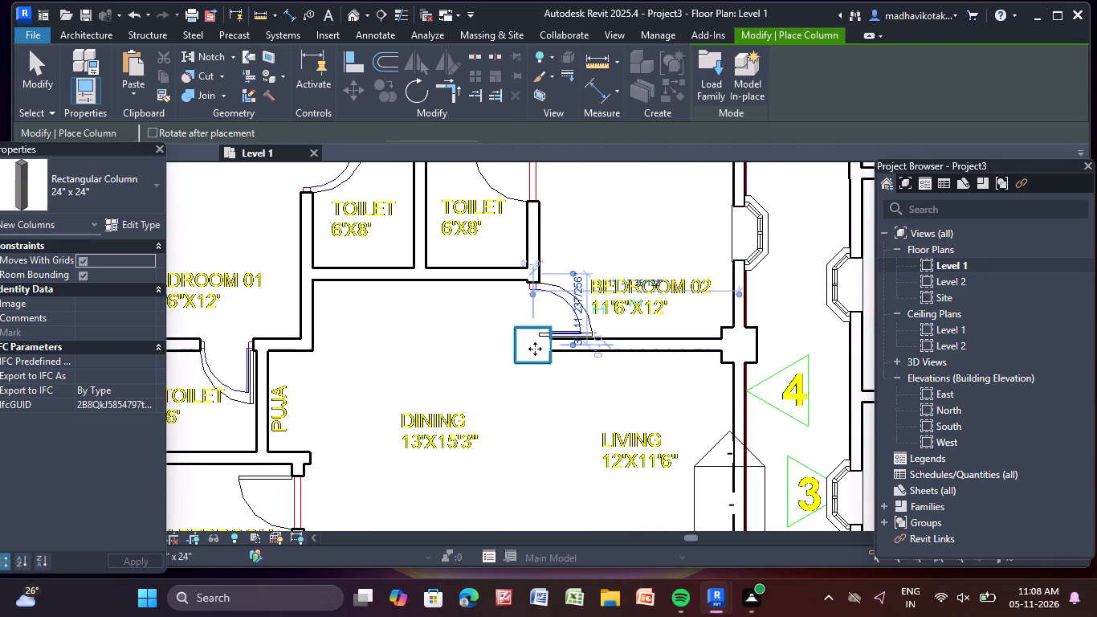
pyautogui.click(302, 342)
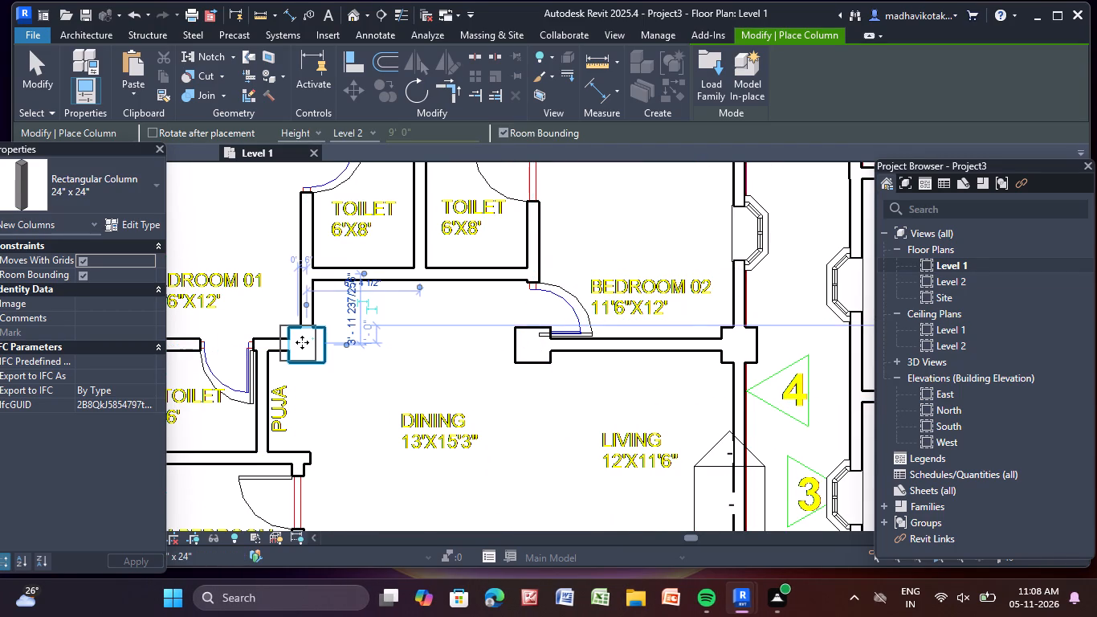
# Place 24" x 24" columns at the M.Bedroom's north-east corner, the Kitchen's north-west corner and the Utility's north-east corner.
pyautogui.scroll(-6, 304, 338)
pyautogui.moveTo(339, 405); pyautogui.dragTo(381, 311, button='middle')
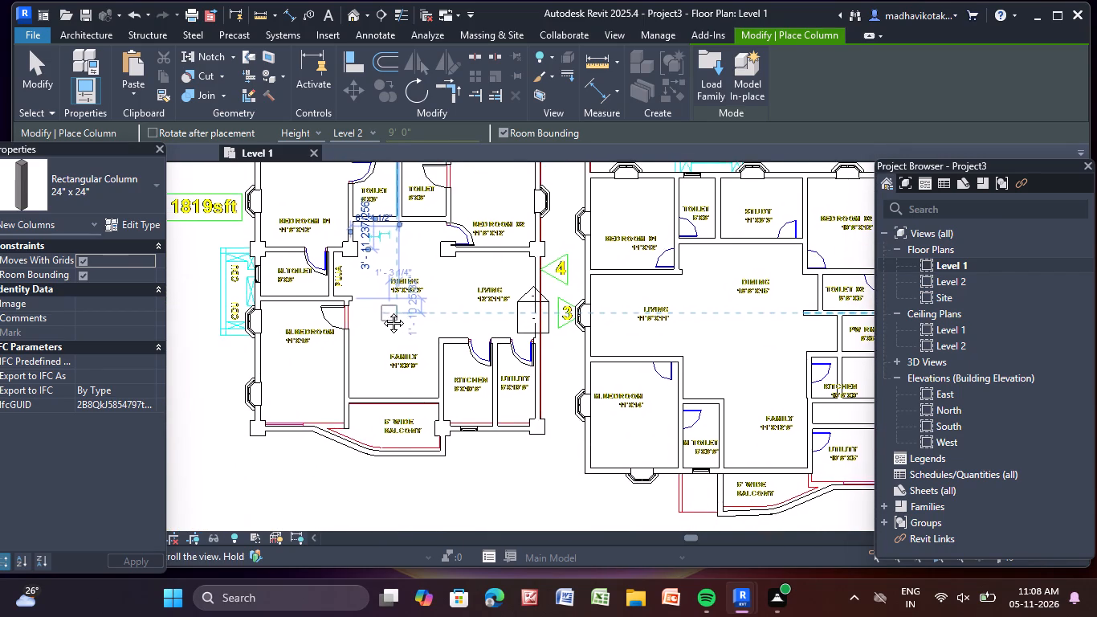
pyautogui.moveTo(381, 311); pyautogui.dragTo(379, 308, button='middle')
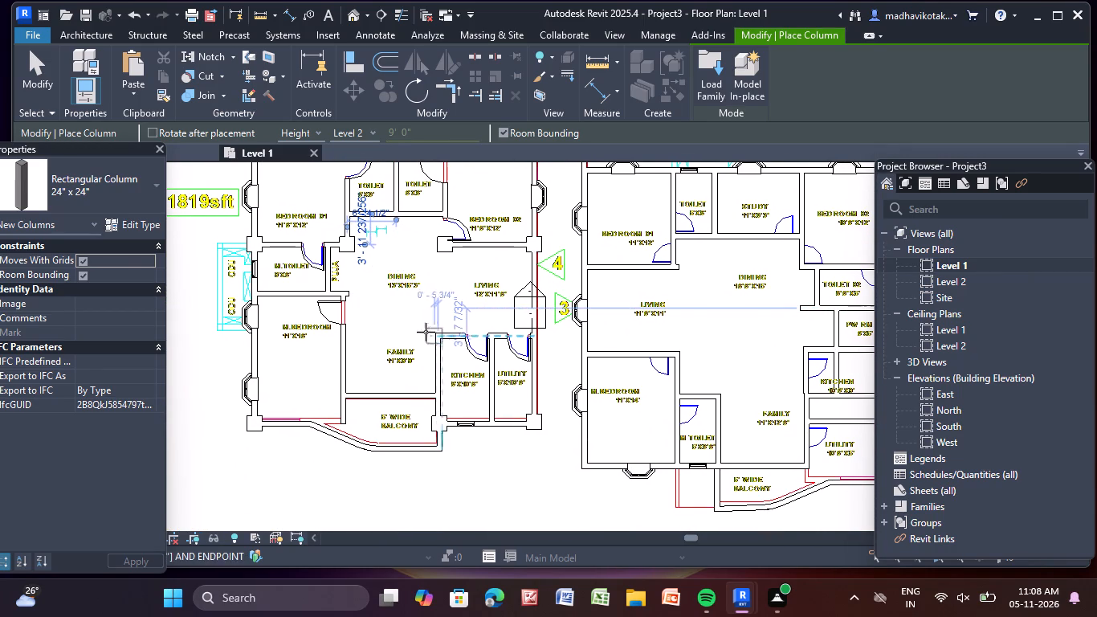
pyautogui.scroll(5, 342, 300)
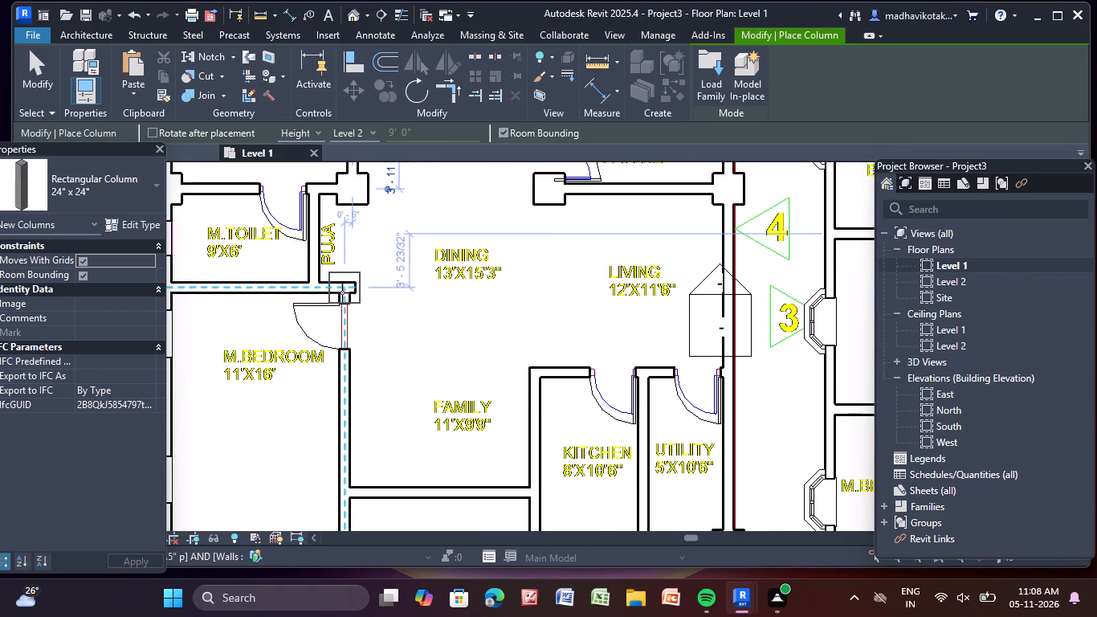
pyautogui.click(344, 292)
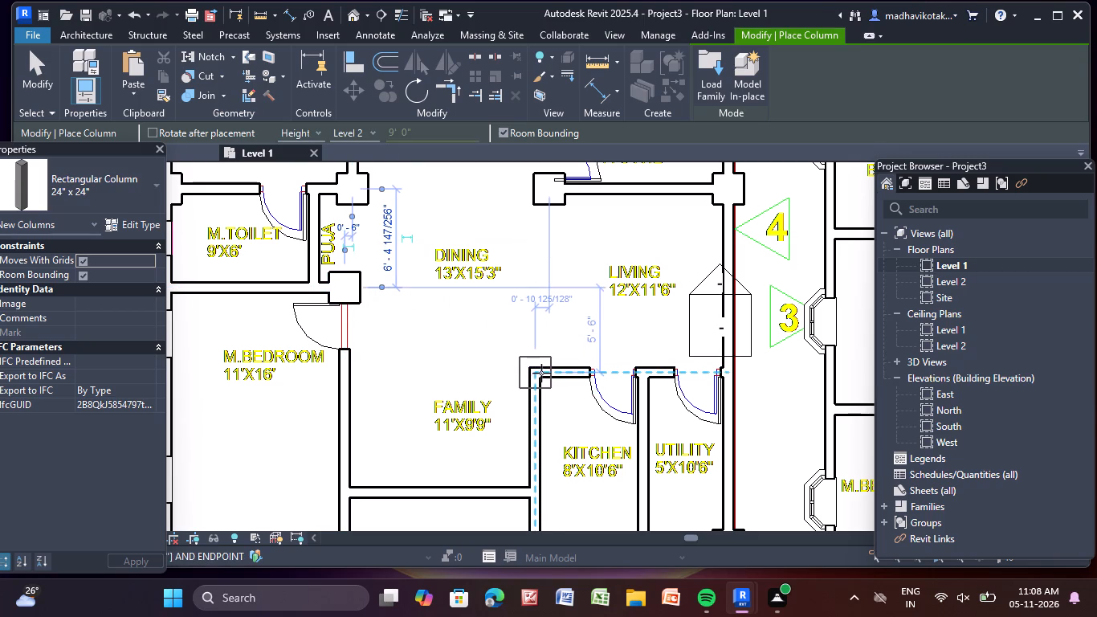
pyautogui.click(537, 372)
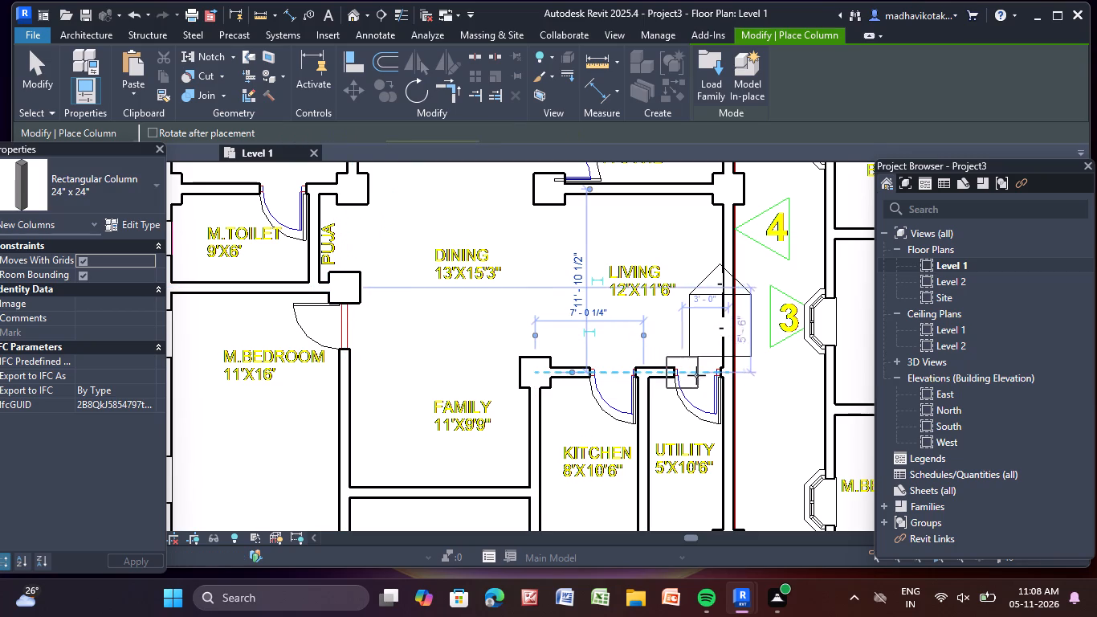
pyautogui.click(733, 370)
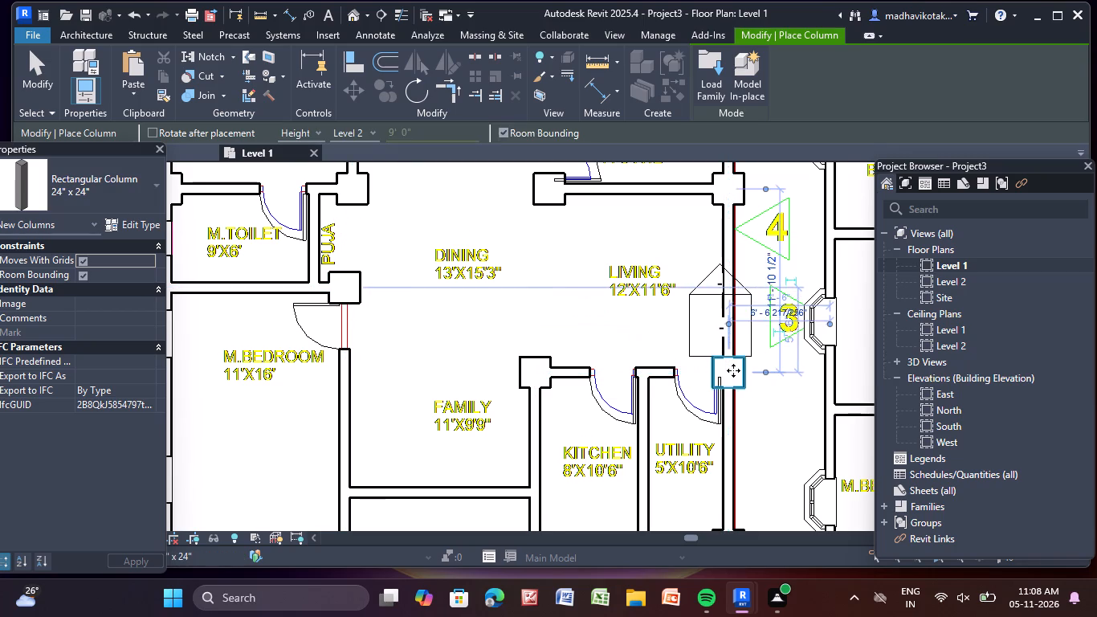
# Place a 24" x 24" column where the Family–Balcony wall meets the M.Bedroom's east wall.
pyautogui.scroll(-6, 732, 370)
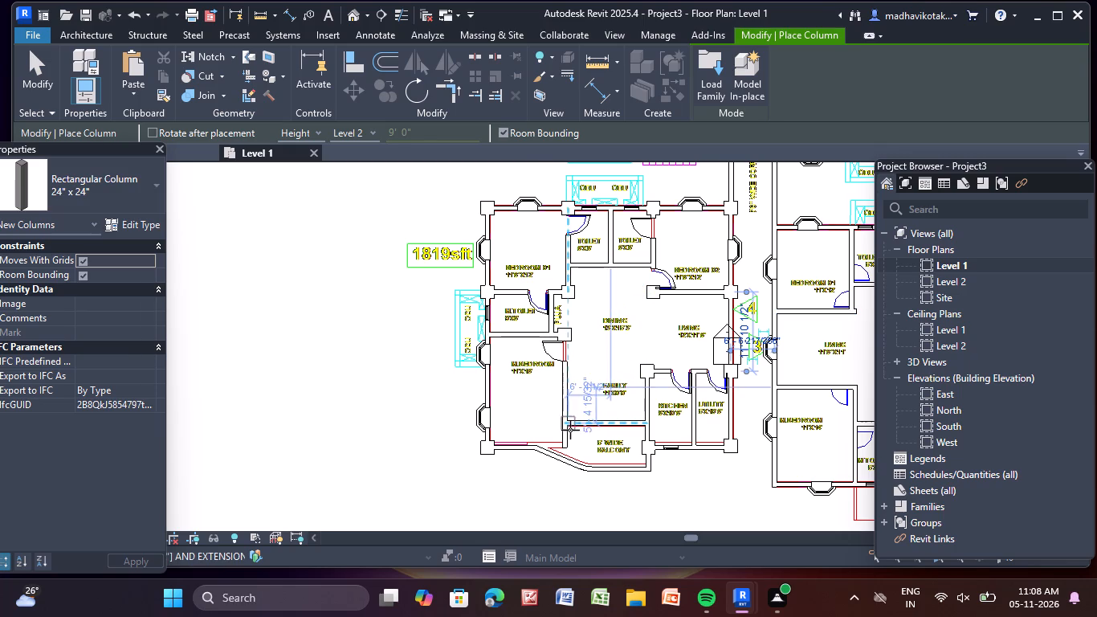
pyautogui.scroll(5, 570, 430)
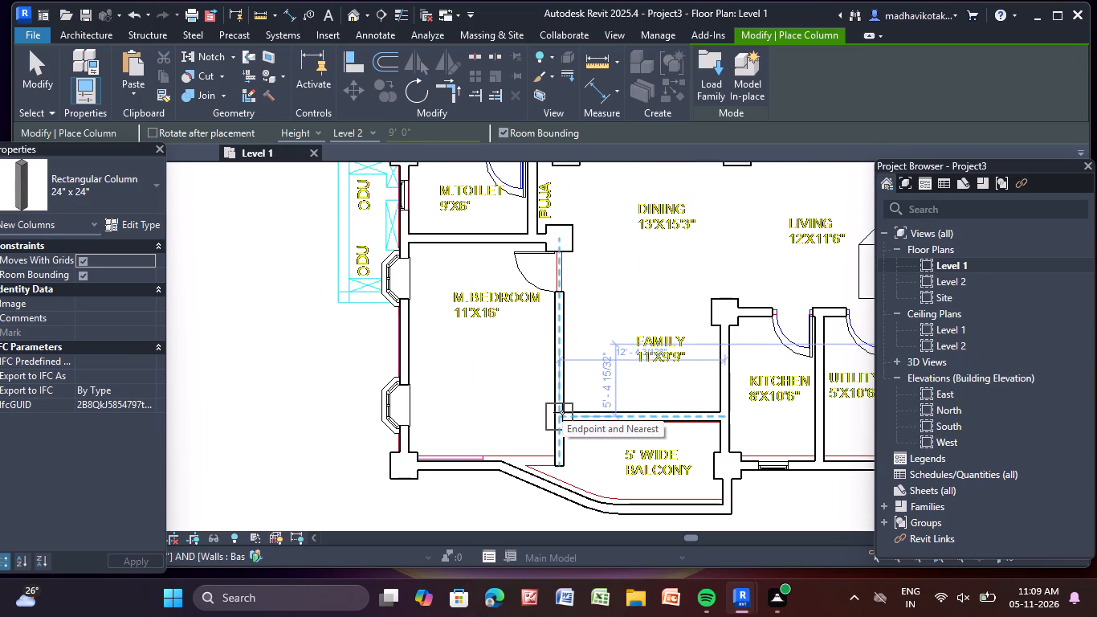
pyautogui.click(562, 412)
# In the unit east of the corridor, place 24" x 24" columns at Bedroom 01's north-west corner and the Bedroom 01–Toilet junction on the north wall.
pyautogui.scroll(-5, 576, 323)
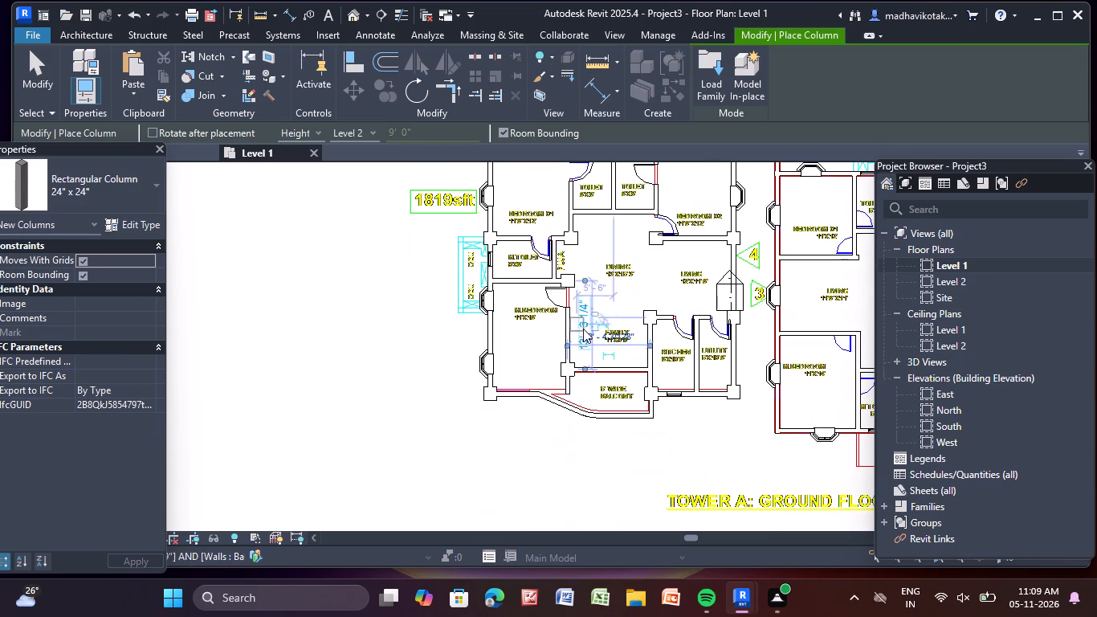
pyautogui.moveTo(625, 408); pyautogui.dragTo(454, 505, button='middle')
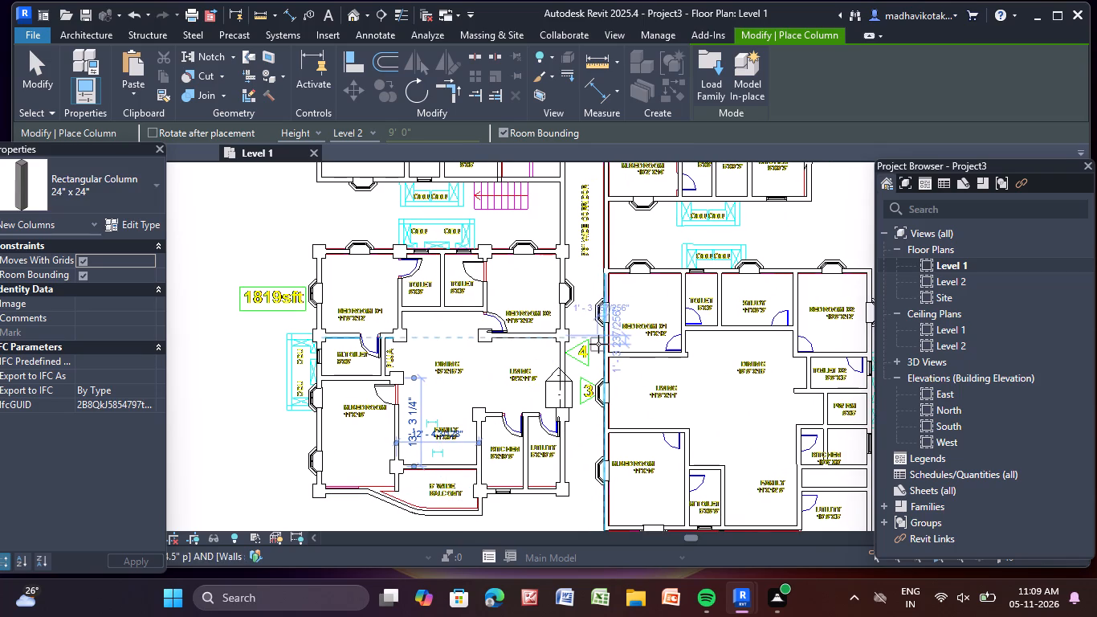
pyautogui.scroll(9, 601, 282)
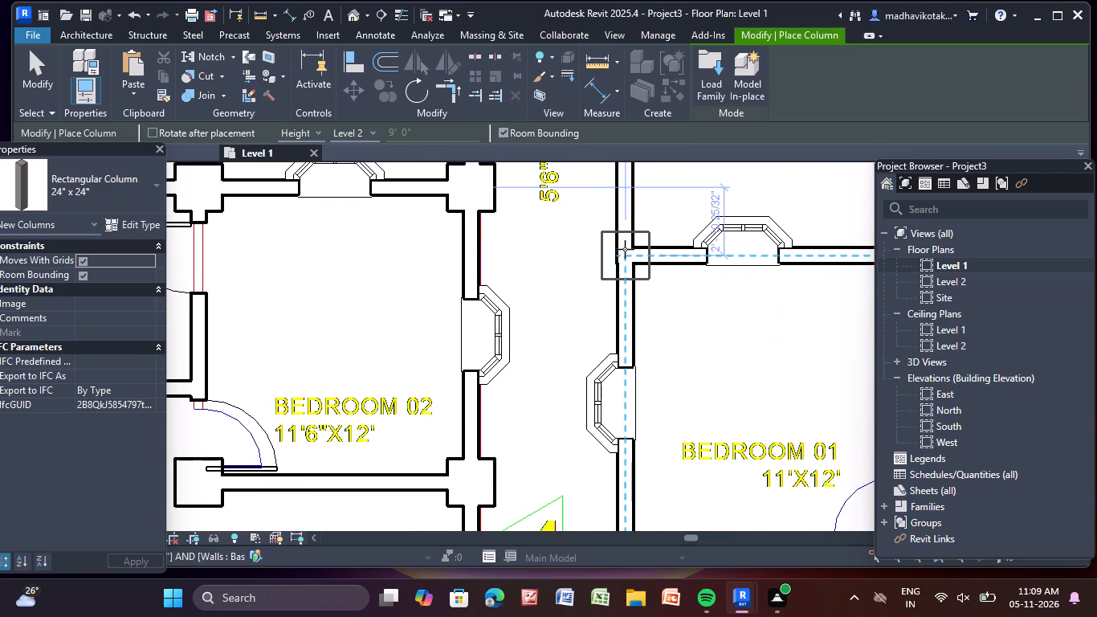
pyautogui.click(626, 249)
pyautogui.scroll(-2, 704, 276)
pyautogui.moveTo(692, 289); pyautogui.dragTo(386, 380, button='middle')
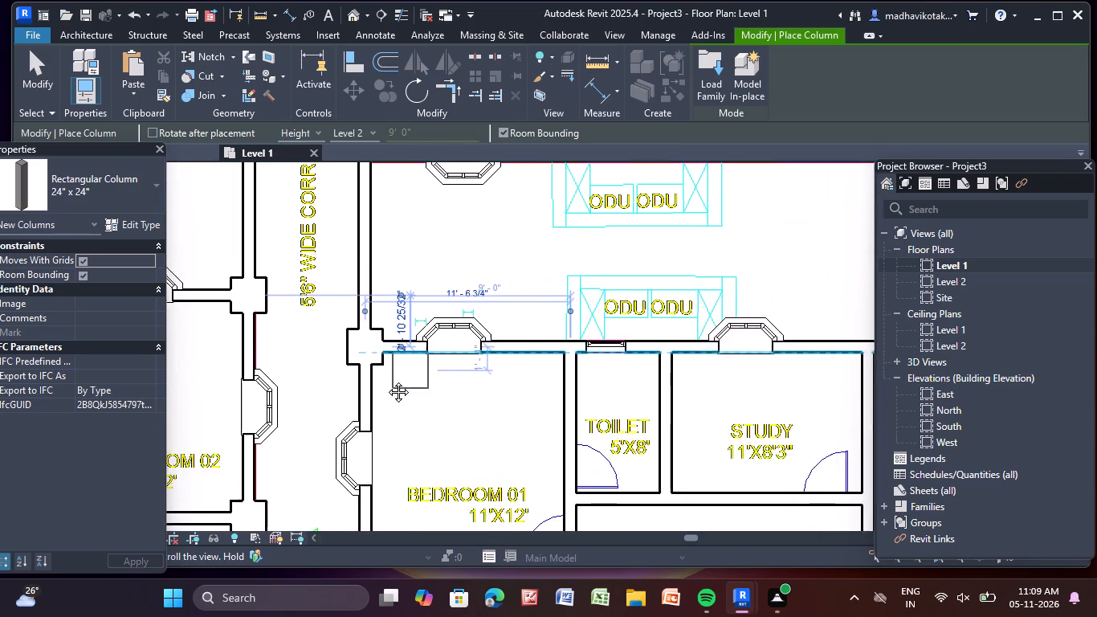
pyautogui.moveTo(386, 380); pyautogui.dragTo(377, 381, button='middle')
pyautogui.scroll(4, 496, 362)
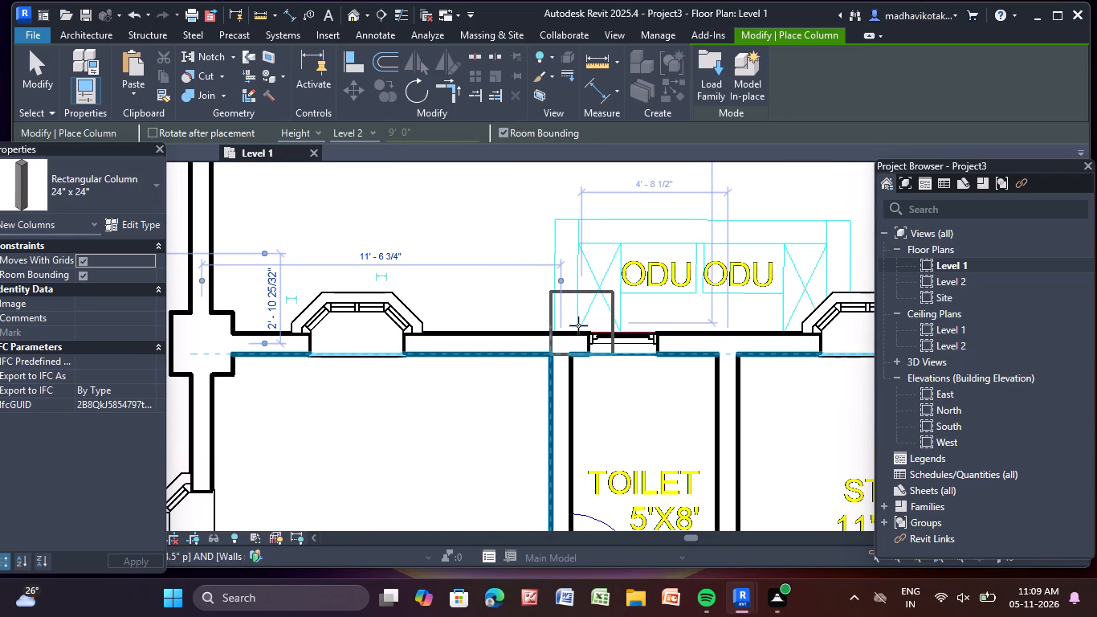
pyautogui.click(562, 345)
# Place a 24" x 24" column at Bedroom 02's outer north-east corner in the same eastern unit.
pyautogui.scroll(-4, 597, 361)
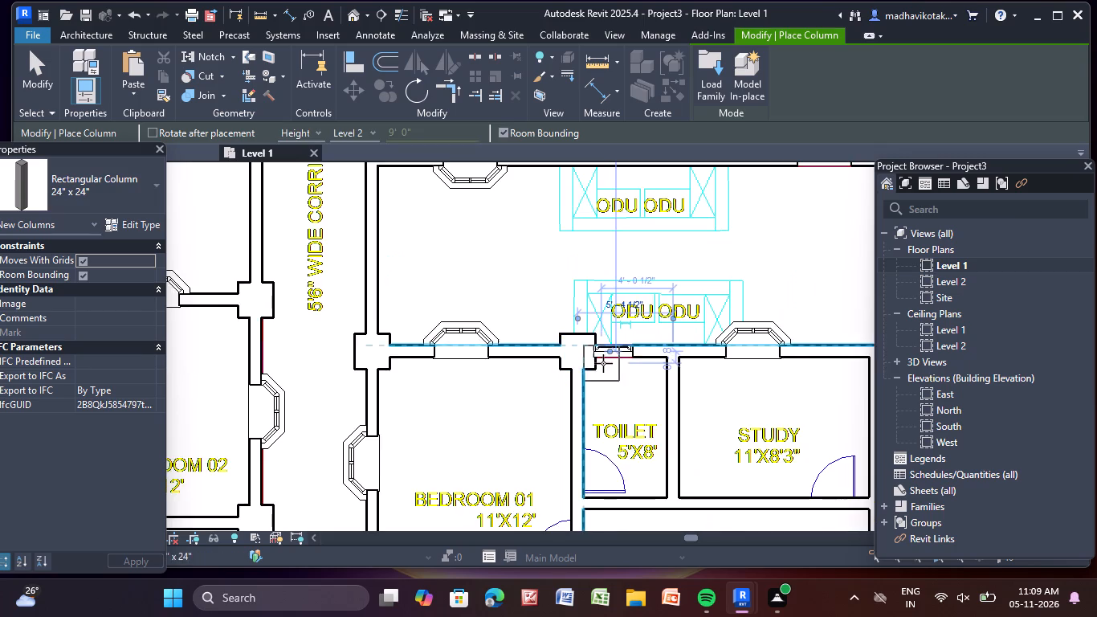
pyautogui.moveTo(603, 363); pyautogui.dragTo(346, 377, button='middle')
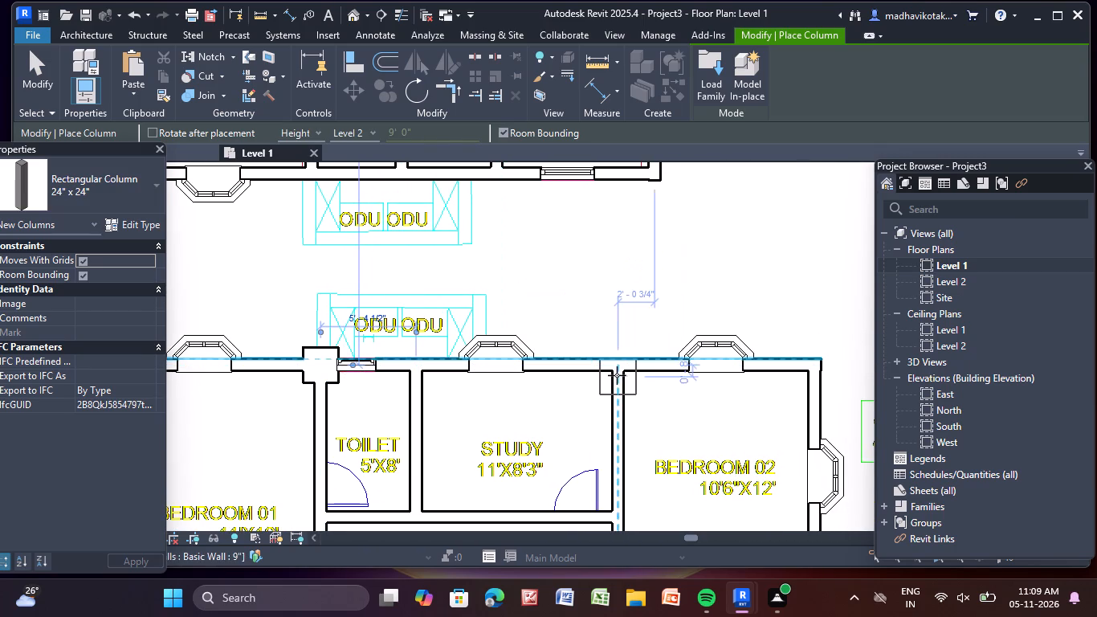
pyautogui.click(814, 366)
# Place a 24" x 24" column at Bedroom 01's south-east corner, where its walls meet beside Living and Dining in the eastern unit.
pyautogui.scroll(-6, 814, 368)
pyautogui.moveTo(730, 432); pyautogui.dragTo(695, 341, button='middle')
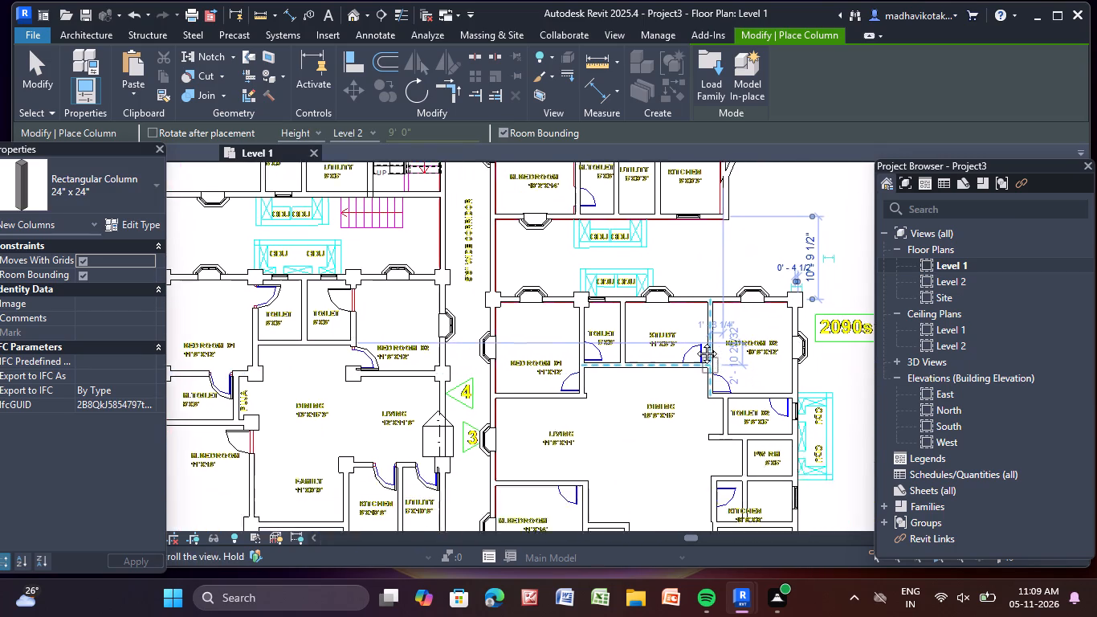
pyautogui.moveTo(695, 341); pyautogui.dragTo(662, 294, button='middle')
pyautogui.scroll(6, 520, 335)
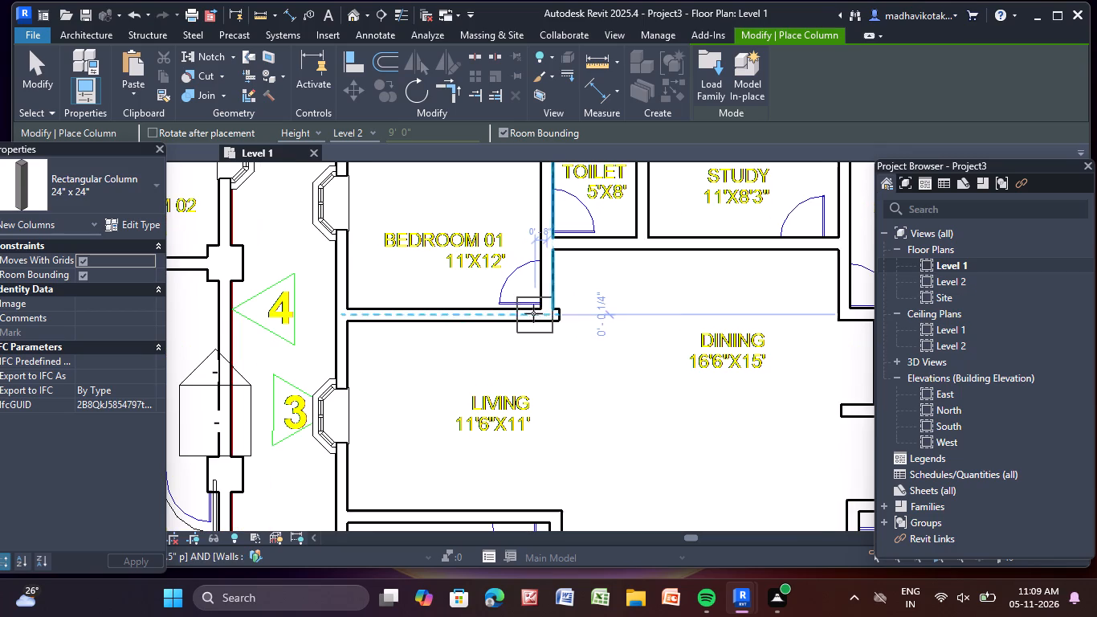
pyautogui.click(550, 313)
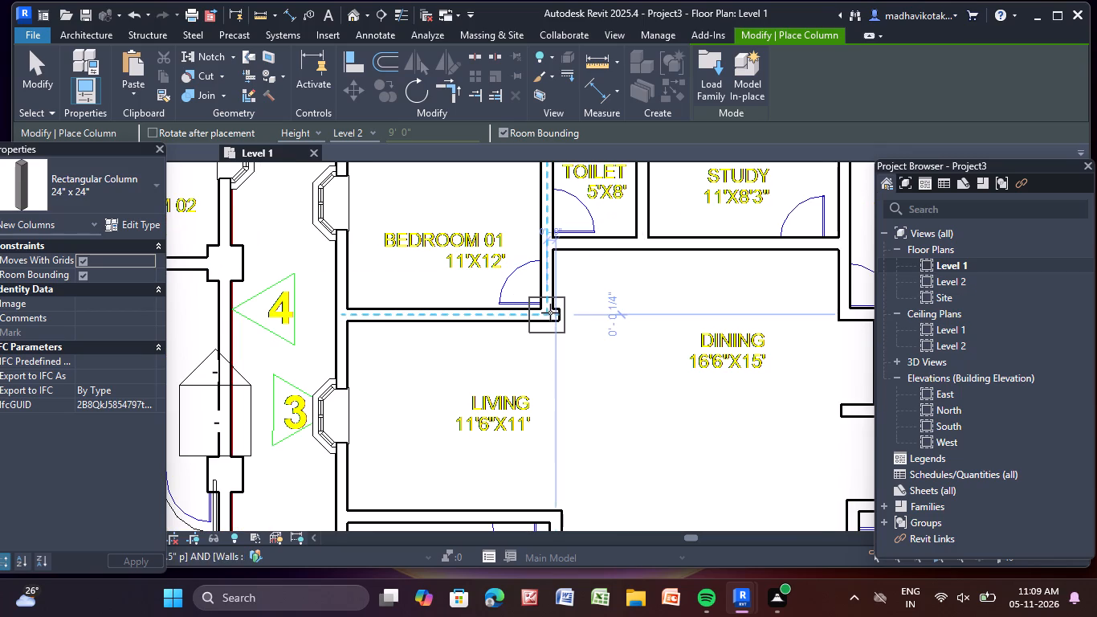
# In the eastern unit, place 24" x 24" columns at the Living–M.Bedroom west-wall junction, M.Bedroom's south-west corner and the M.Bedroom–M.Toilet south-wall junction.
pyautogui.scroll(-5, 634, 347)
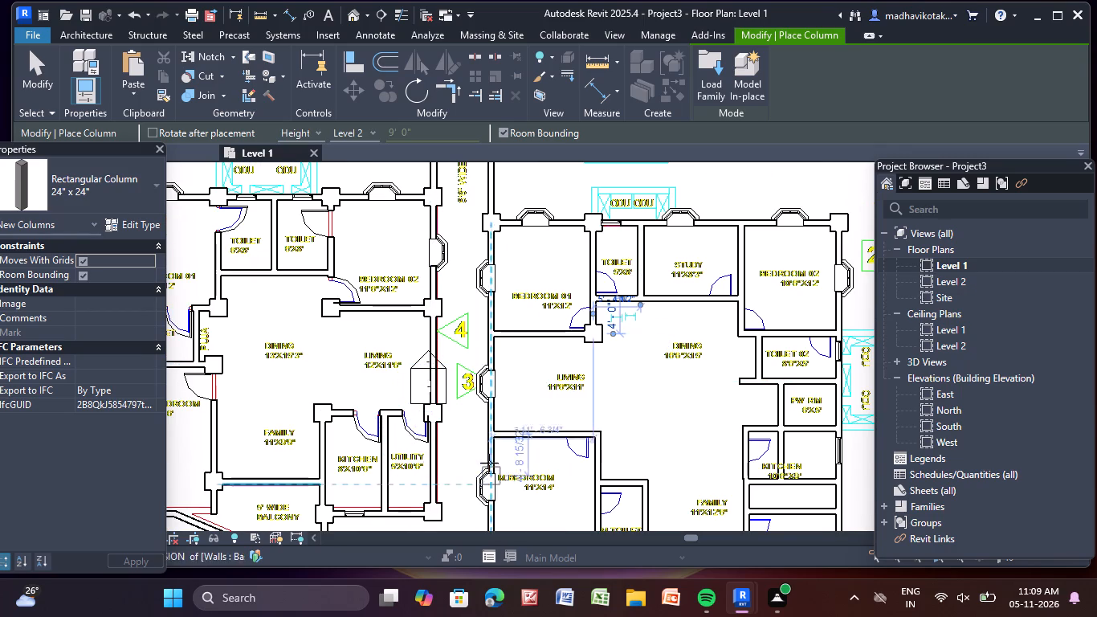
pyautogui.scroll(6, 487, 458)
pyautogui.click(491, 411)
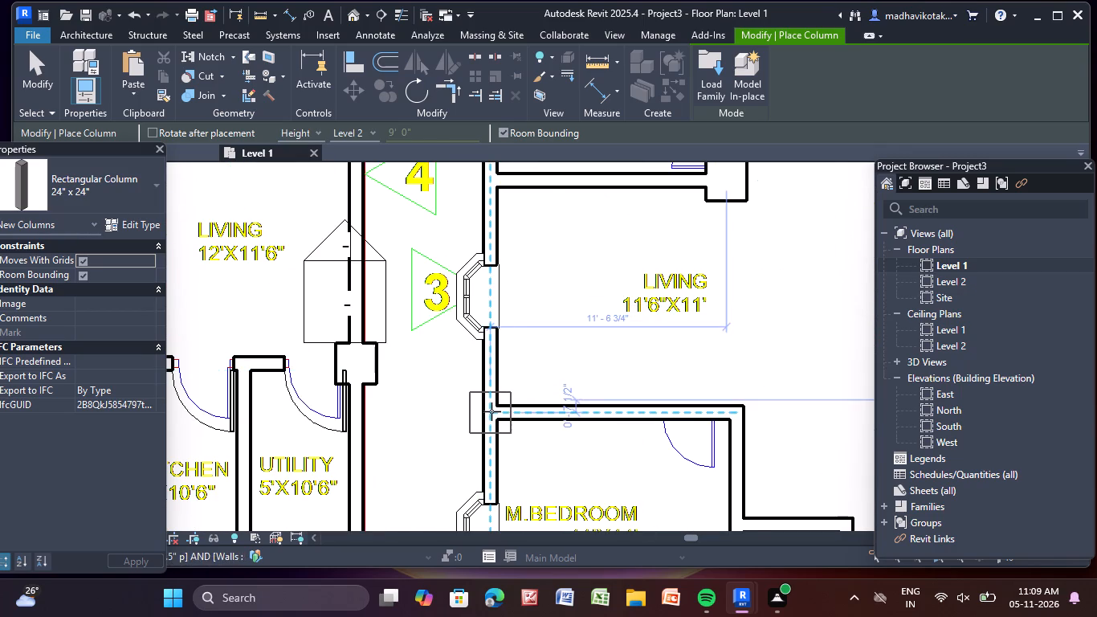
pyautogui.scroll(-3, 504, 427)
pyautogui.moveTo(505, 427); pyautogui.dragTo(449, 206, button='middle')
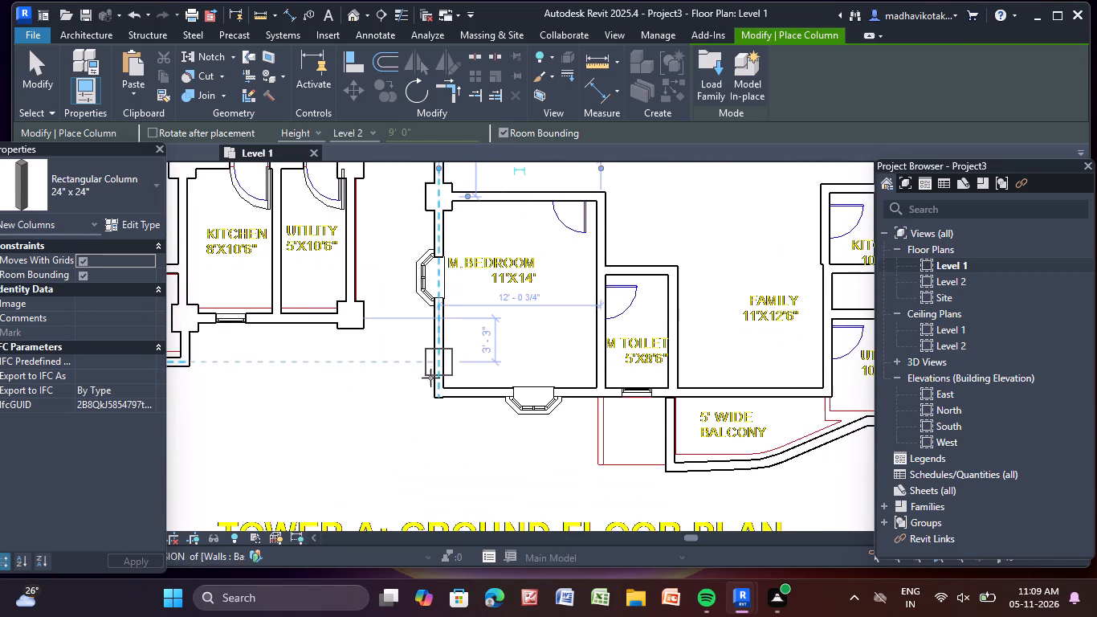
pyautogui.click(440, 394)
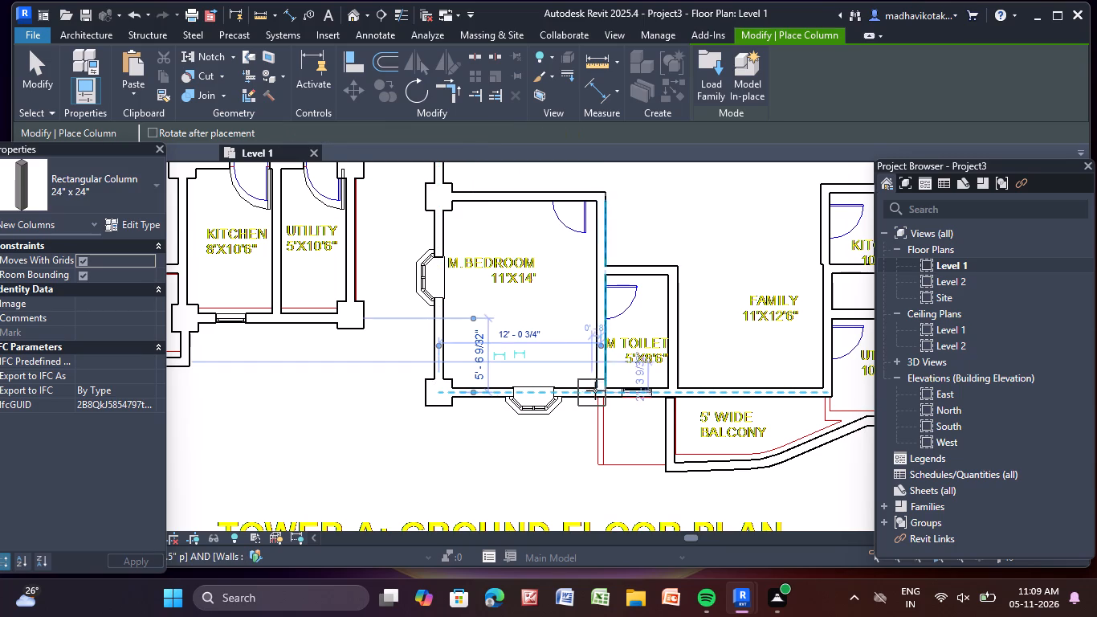
pyautogui.click(604, 387)
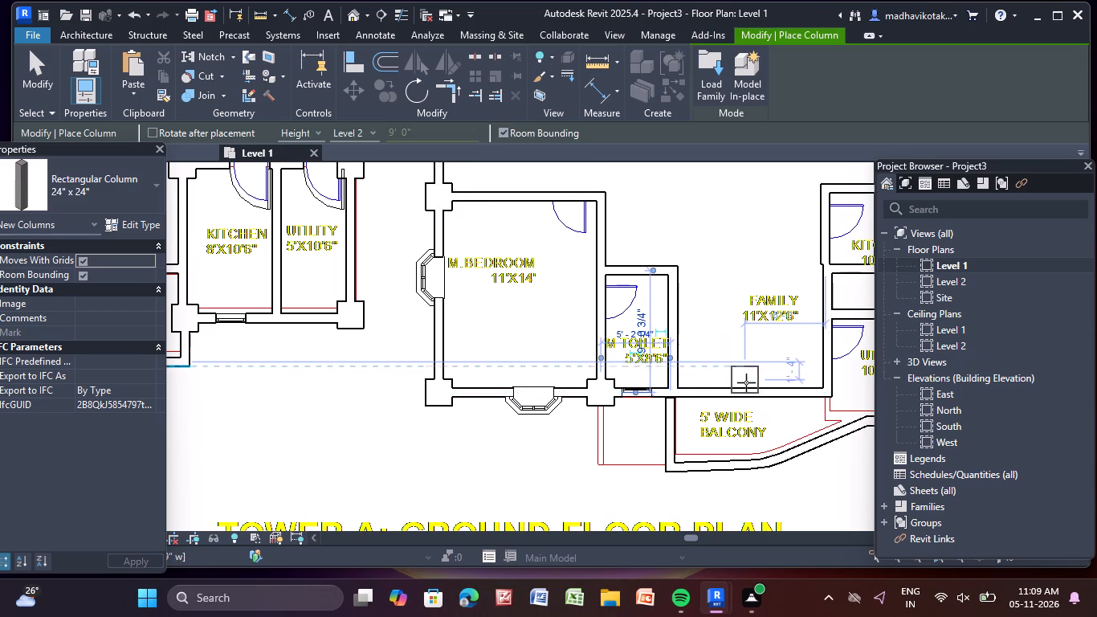
# Place 24" x 24" columns at the Family's south-east corner beside Utility and at Utility's outer south-east corner.
pyautogui.moveTo(731, 380); pyautogui.dragTo(463, 419, button='middle')
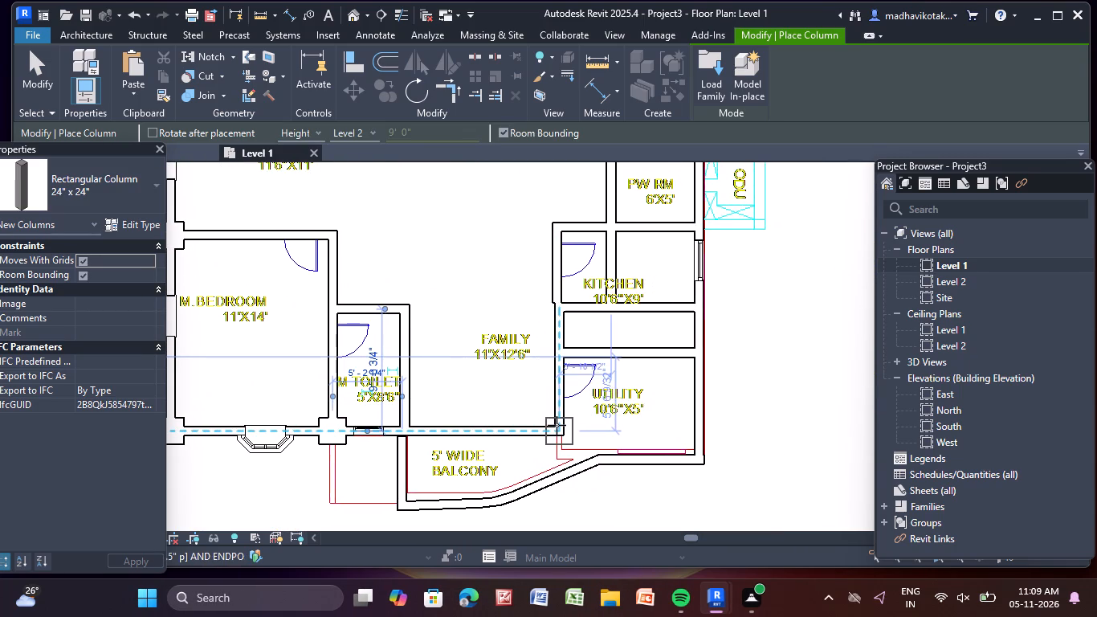
pyautogui.click(557, 425)
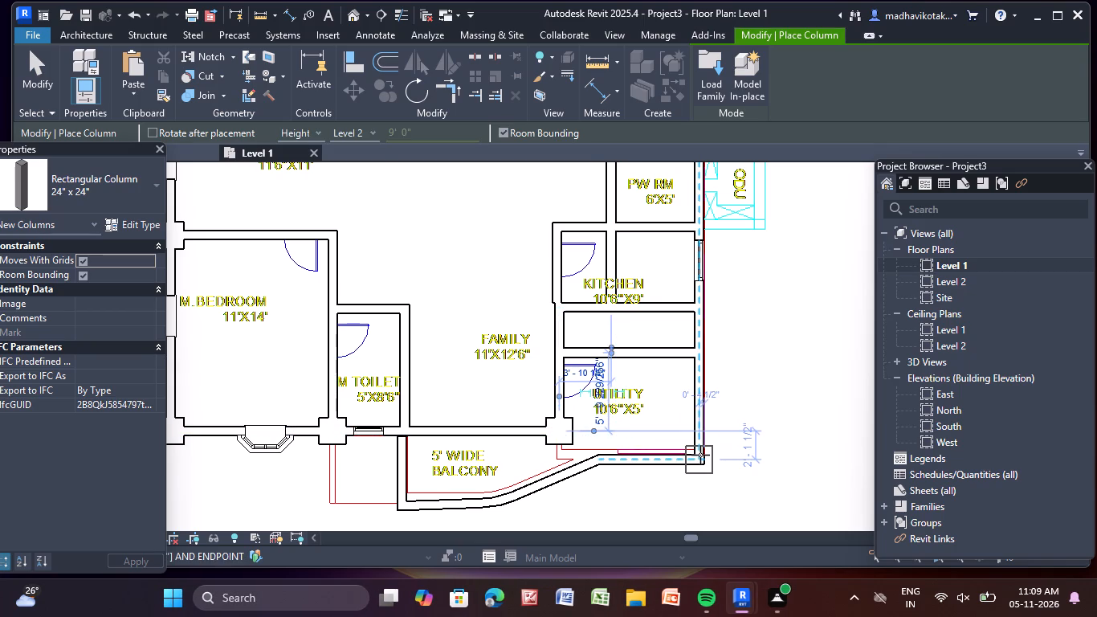
pyautogui.click(700, 455)
# Place 24" x 24" columns at the Kitchen–PW RM and Toilet 02–Bedroom 02 east-wall junctions and at Bedroom 02's south-west corner beside Dining.
pyautogui.scroll(-1, 688, 312)
pyautogui.moveTo(688, 312); pyautogui.dragTo(680, 391, button='middle')
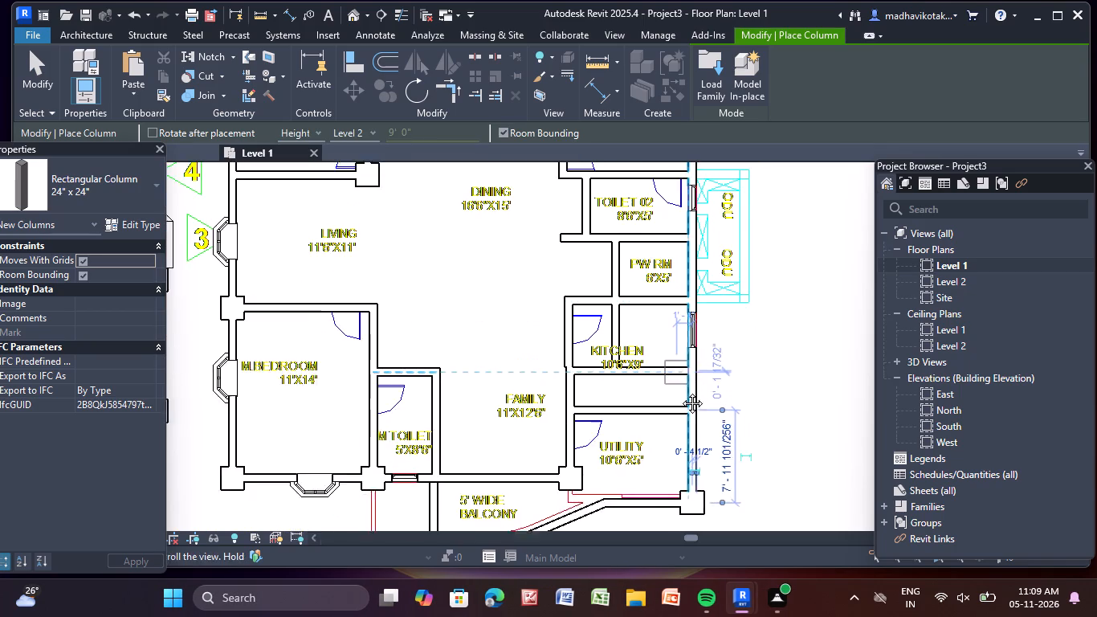
pyautogui.moveTo(680, 391); pyautogui.dragTo(667, 420, button='middle')
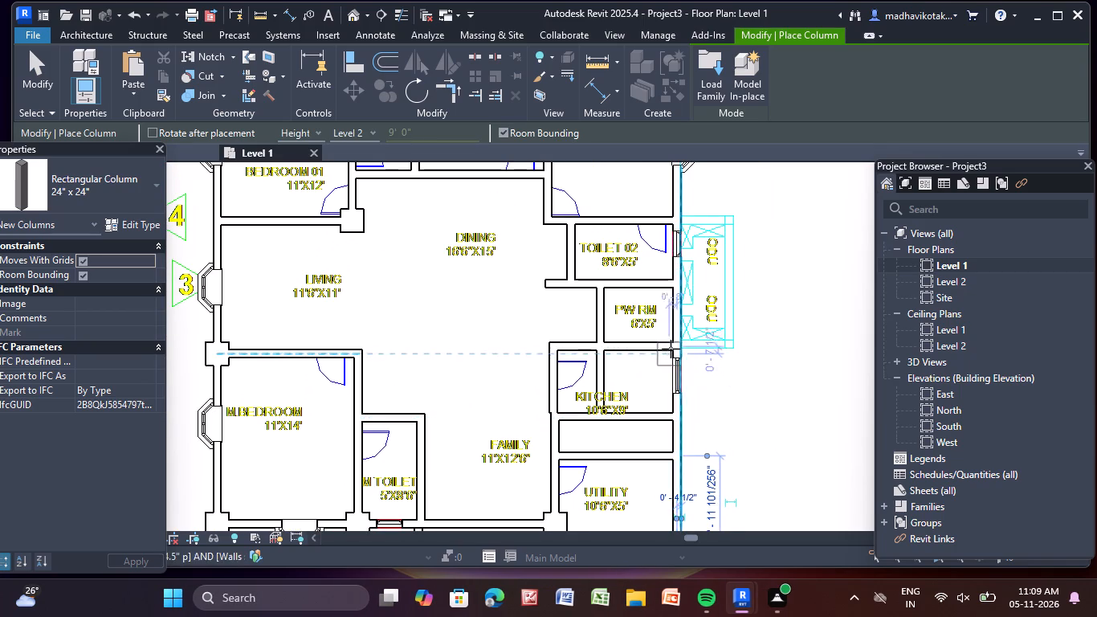
pyautogui.click(679, 345)
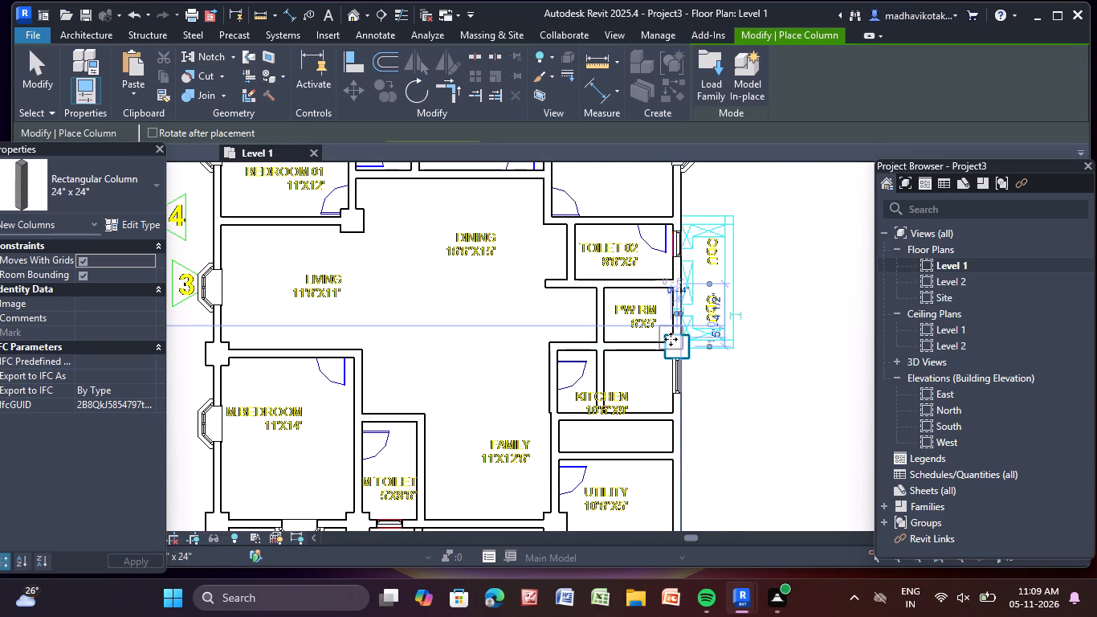
pyautogui.moveTo(670, 339); pyautogui.dragTo(671, 490, button='middle')
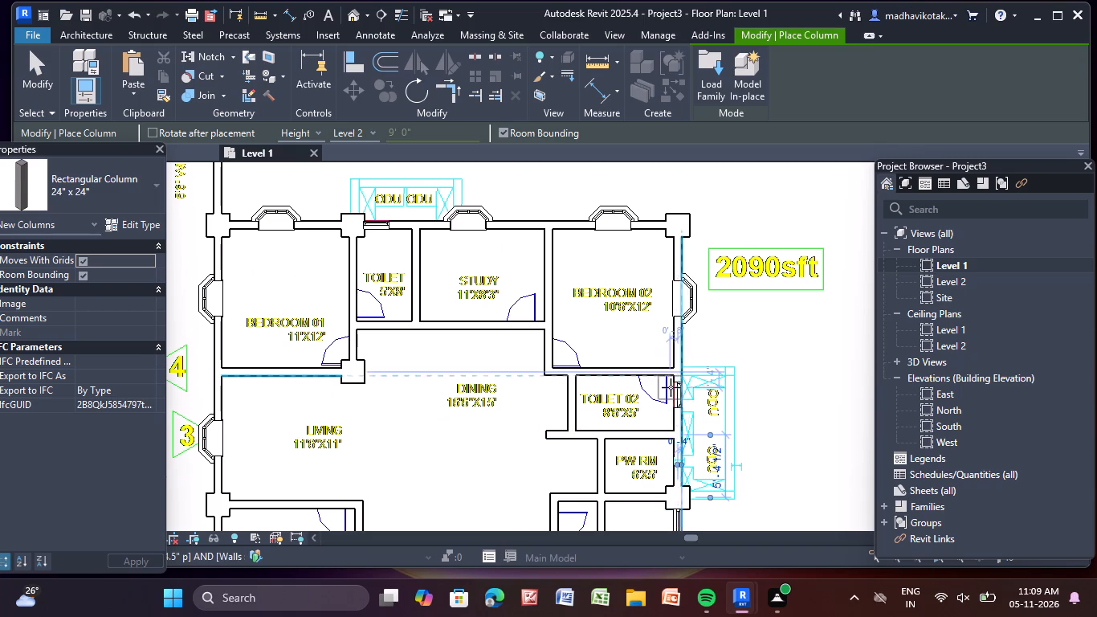
pyautogui.click(678, 377)
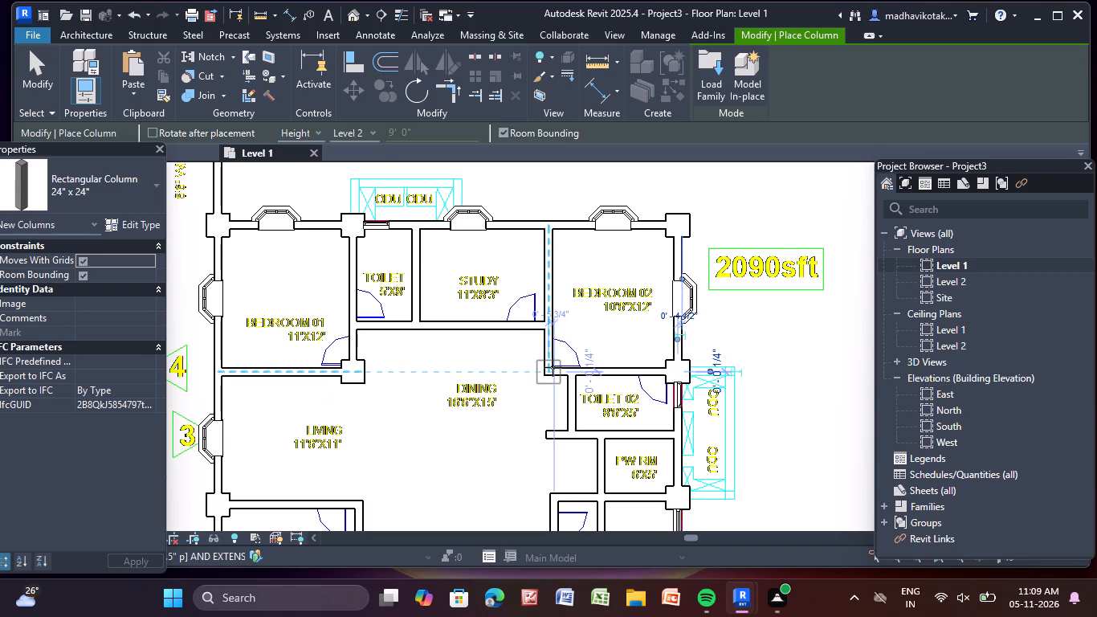
pyautogui.click(553, 366)
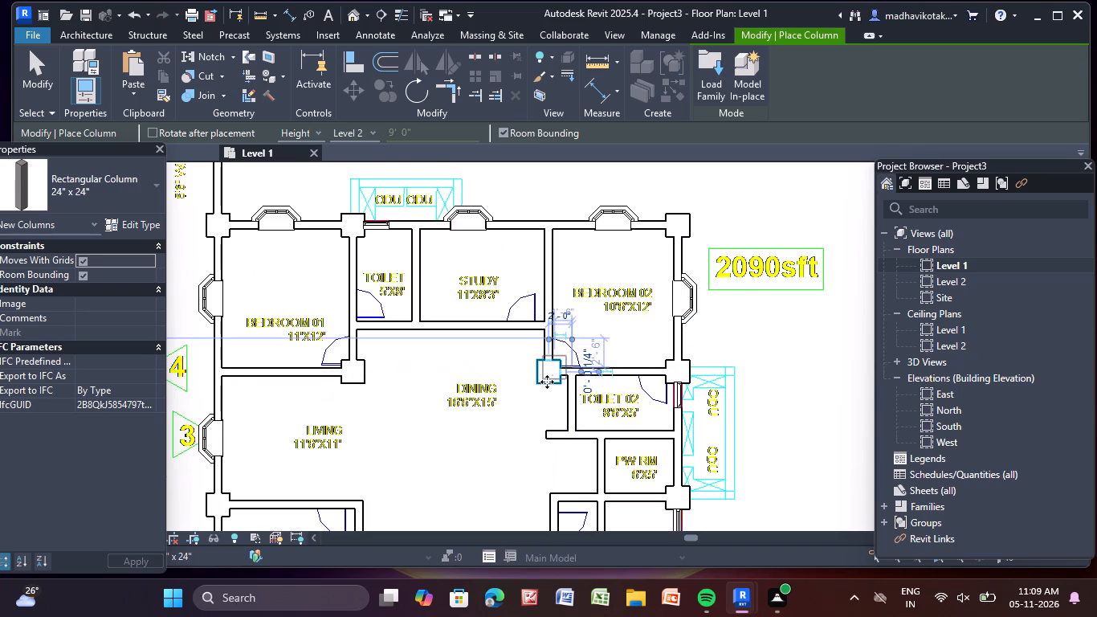
# Place two freestanding 24" x 24" columns in the eastern unit, one between Living and Family and one in Dining just below the Study.
pyautogui.scroll(-1, 532, 403)
pyautogui.moveTo(531, 404); pyautogui.dragTo(559, 258, button='middle')
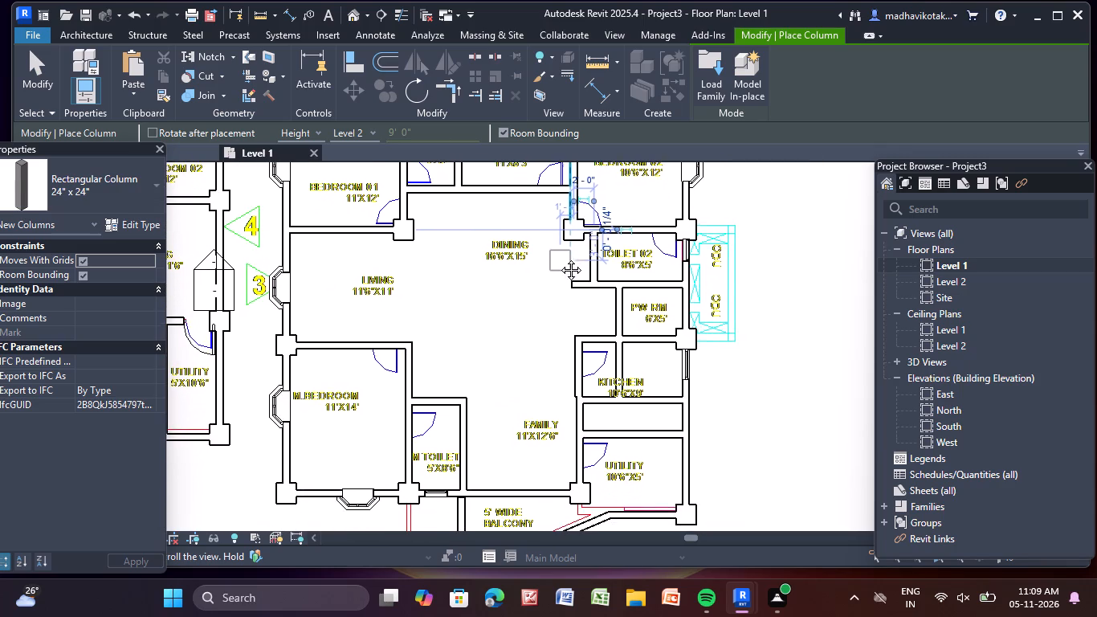
pyautogui.moveTo(559, 258); pyautogui.dragTo(561, 257, button='middle')
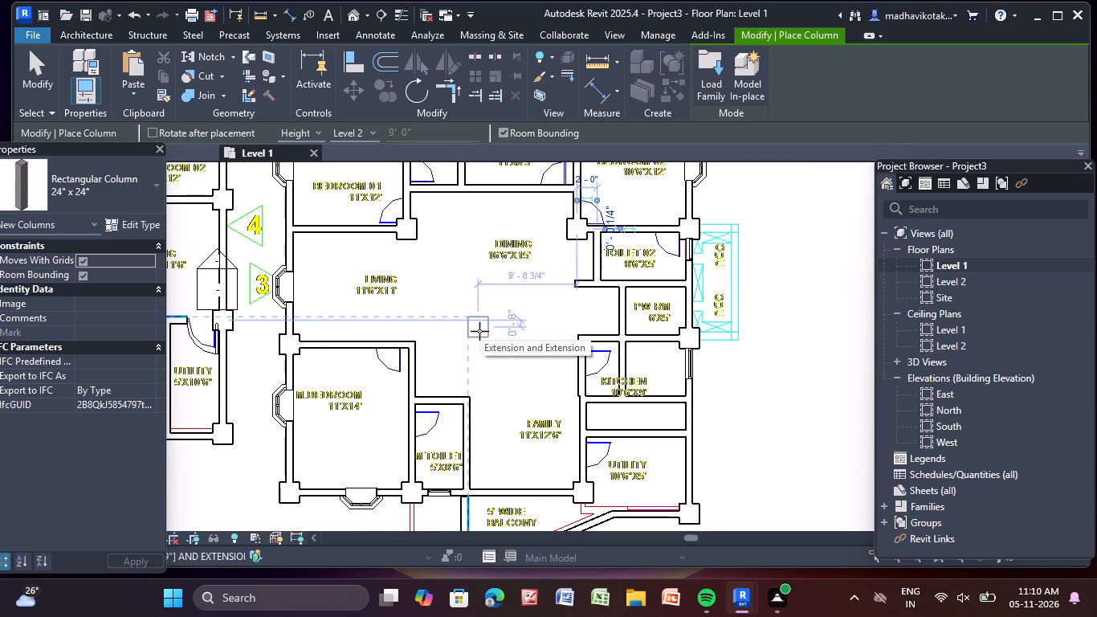
pyautogui.click(479, 331)
pyautogui.scroll(-2, 483, 330)
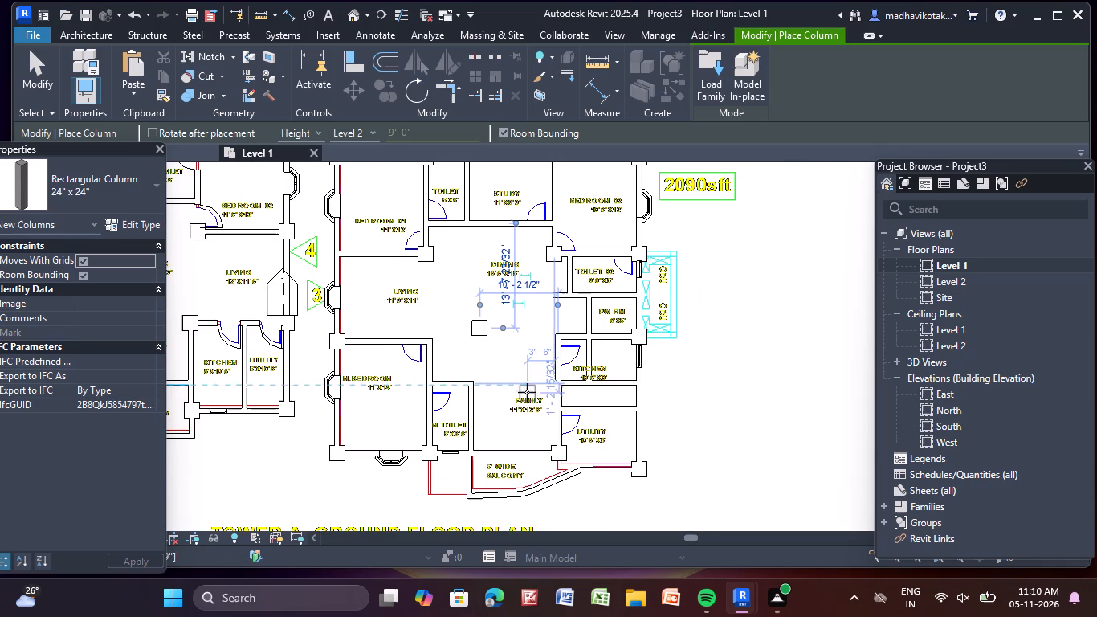
pyautogui.click(476, 250)
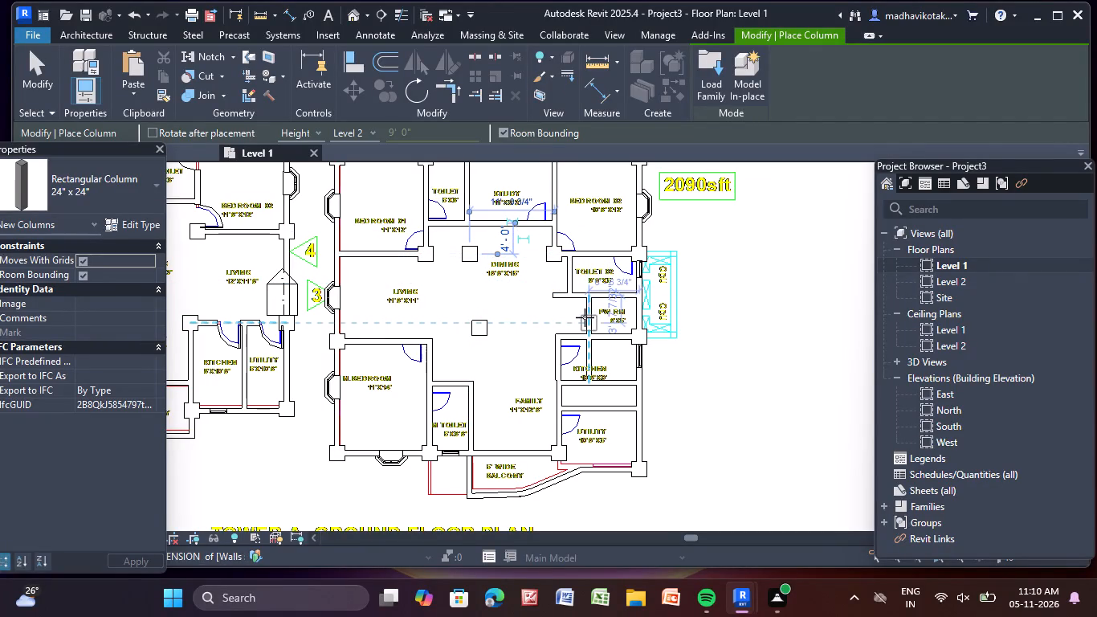
# Place freestanding 24" x 24" columns in the western unit's Dining and Family areas and finish column placement.
pyautogui.moveTo(417, 305); pyautogui.dragTo(689, 363, button='middle')
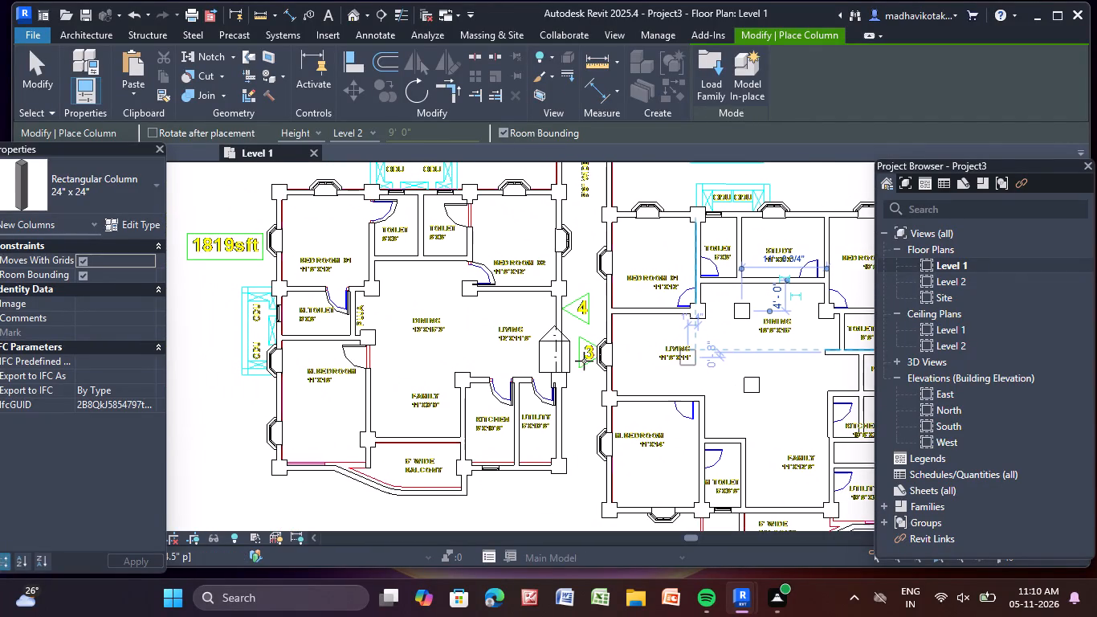
pyautogui.click(423, 327)
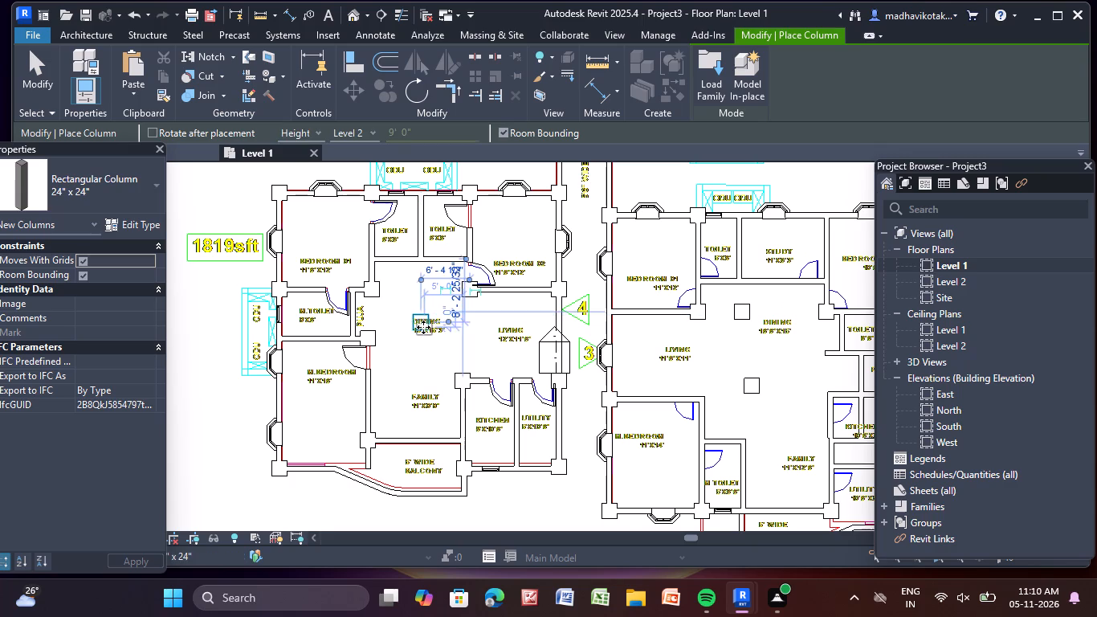
pyautogui.click(418, 407)
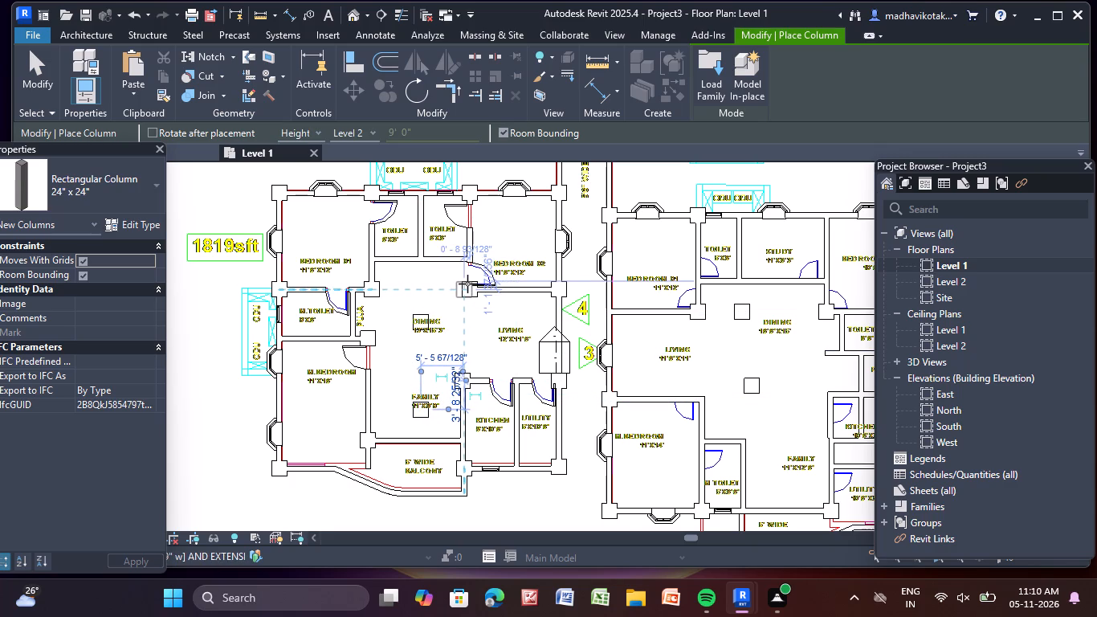
pyautogui.press('Escape')
pyautogui.press('Escape')
pyautogui.press('Escape')
pyautogui.press('Escape')
# View the building in 3D, then open the North elevation at its lowest storey.
pyautogui.scroll(-4, 390, 407)
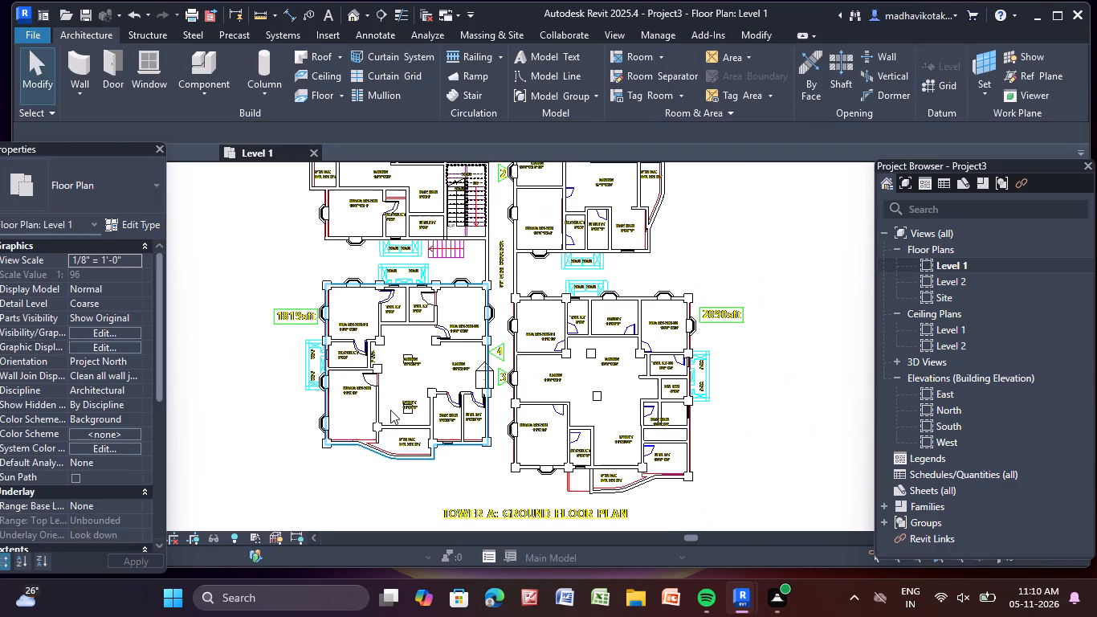
pyautogui.moveTo(363, 358); pyautogui.dragTo(283, 279, button='middle')
pyautogui.scroll(4, 520, 412)
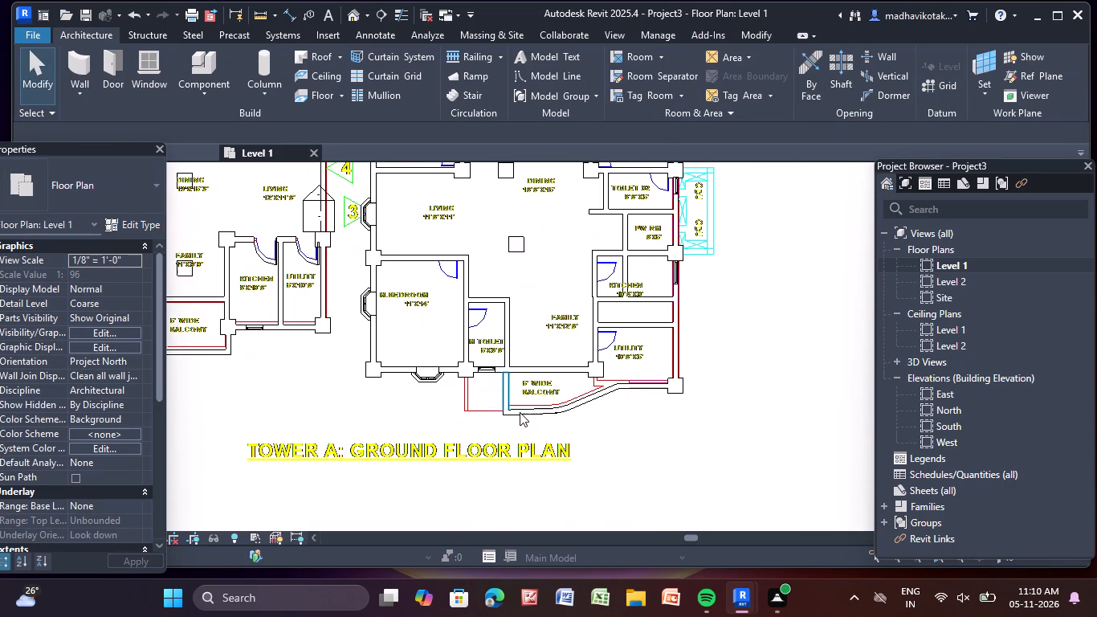
pyautogui.click(353, 18)
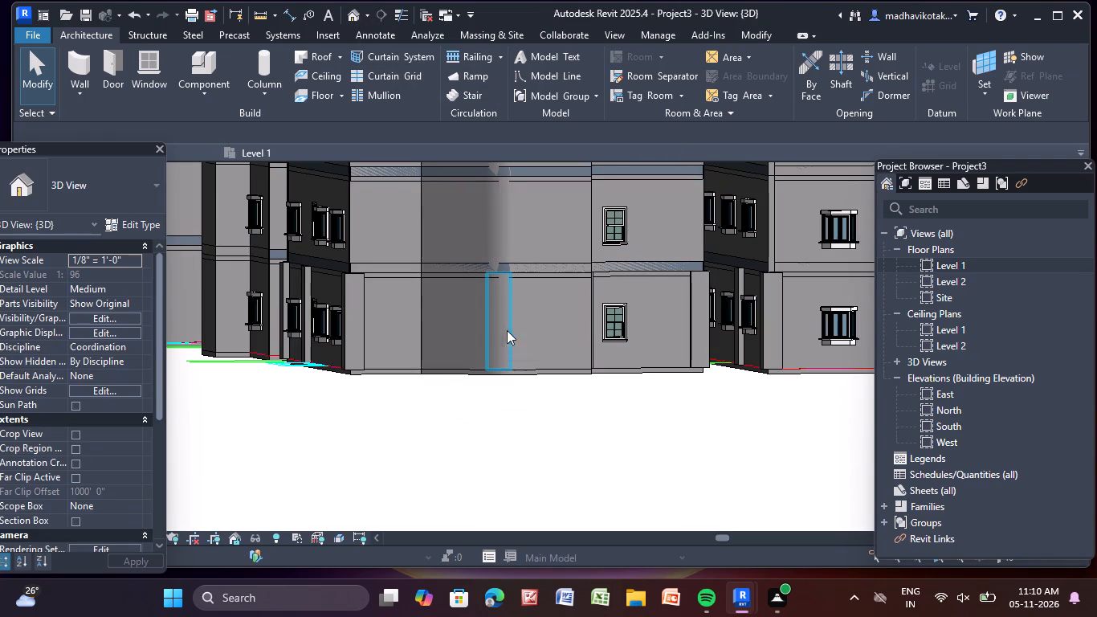
pyautogui.doubleClick(947, 407)
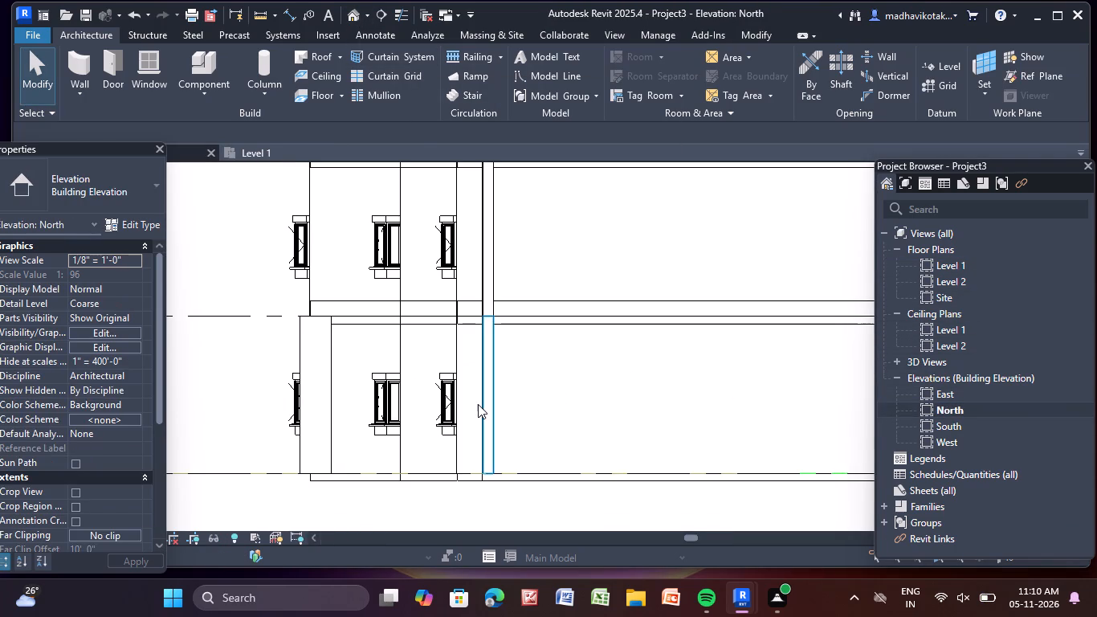
pyautogui.scroll(-4, 478, 404)
pyautogui.scroll(3, 478, 402)
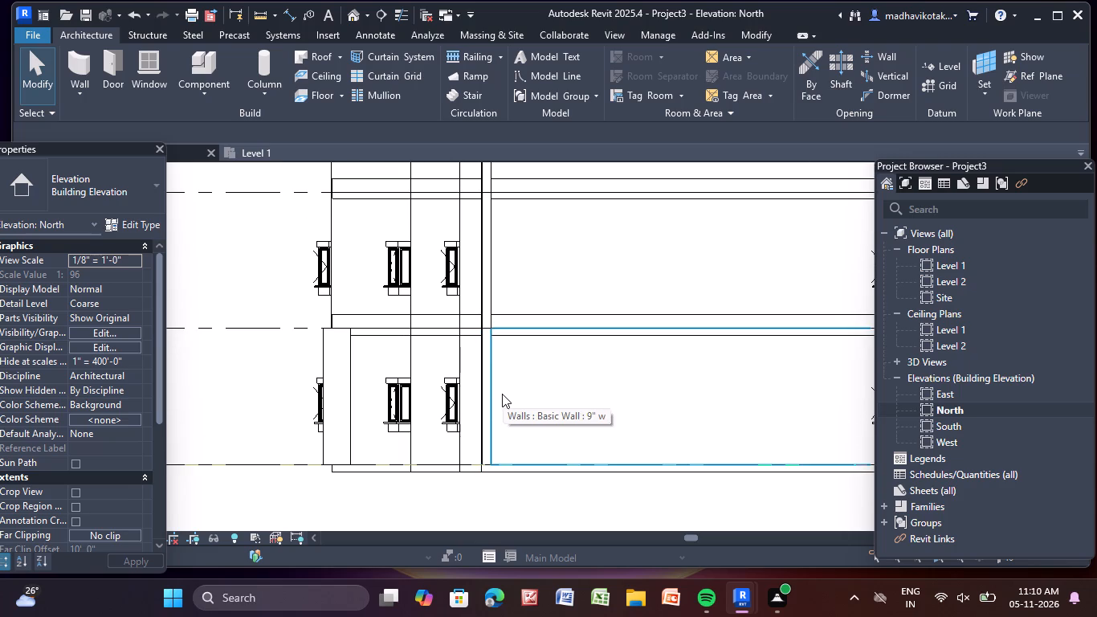
# In the North elevation, delete the Level 1 storey walls just right of the three windows, leaving the upper storeys in place.
pyautogui.press('Delete')
pyautogui.press('Delete')
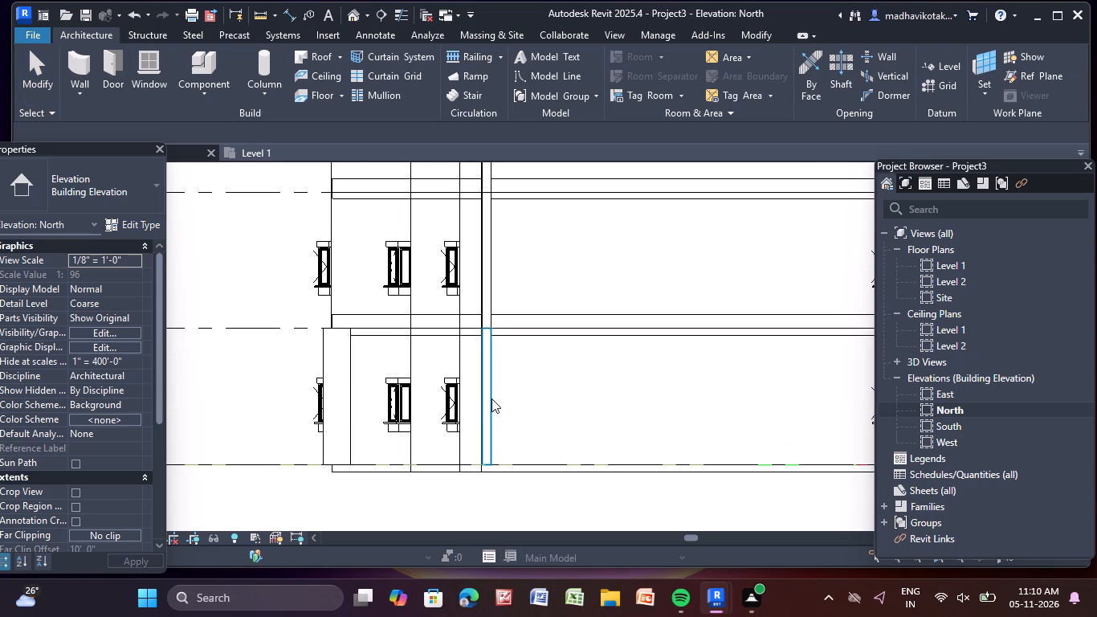
pyautogui.click(489, 398)
pyautogui.press('Delete')
pyautogui.click(496, 409)
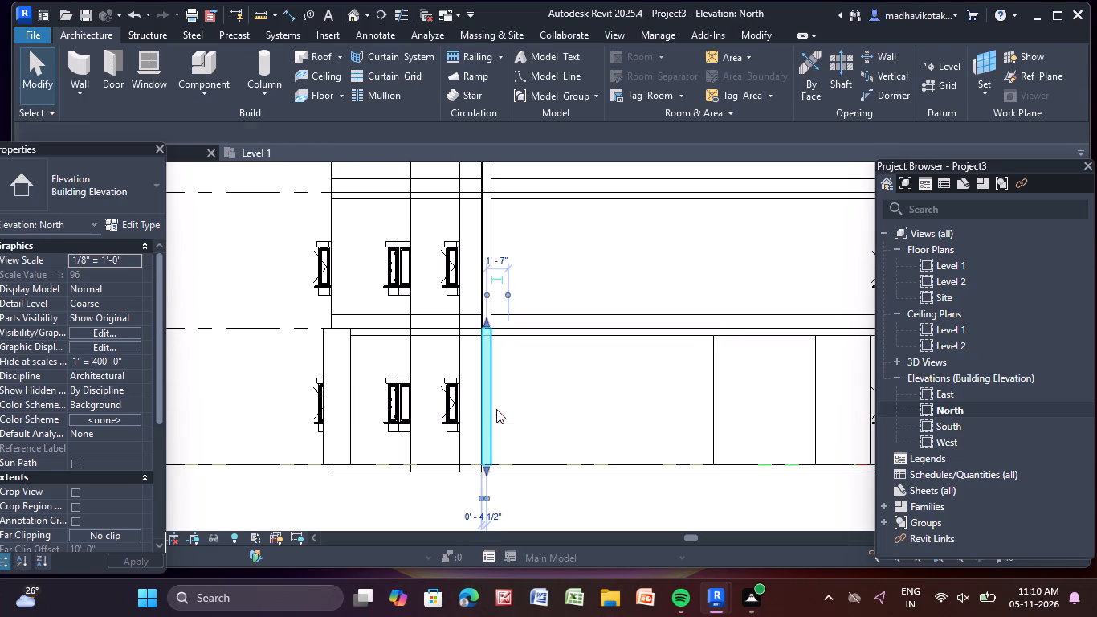
pyautogui.press('Delete')
pyautogui.click(487, 411)
pyautogui.press('Delete')
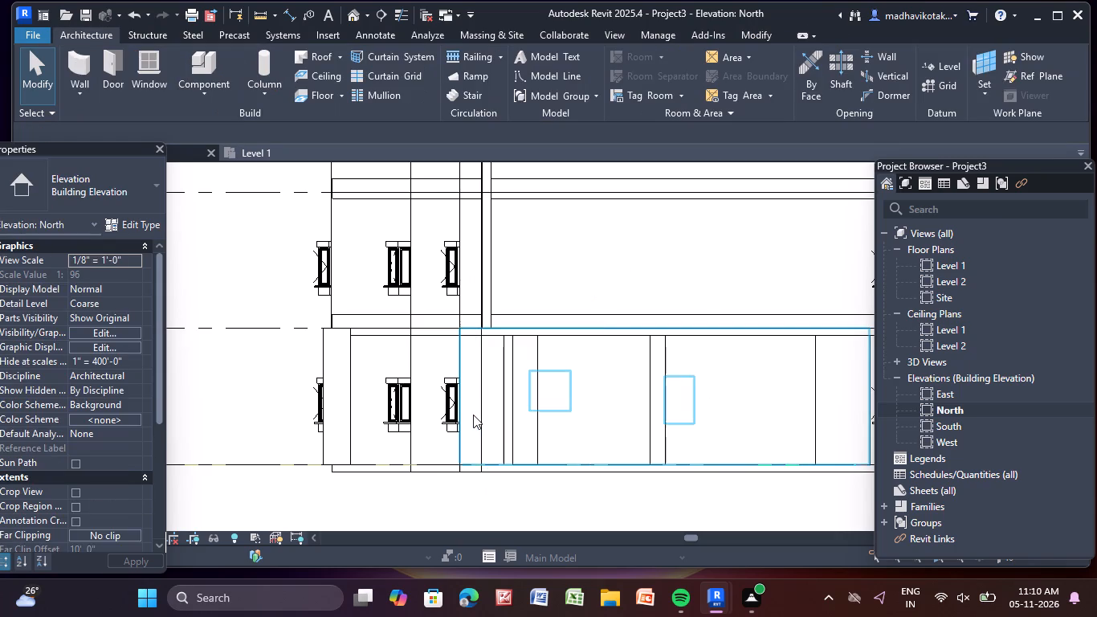
pyautogui.click(472, 415)
pyautogui.press('Delete')
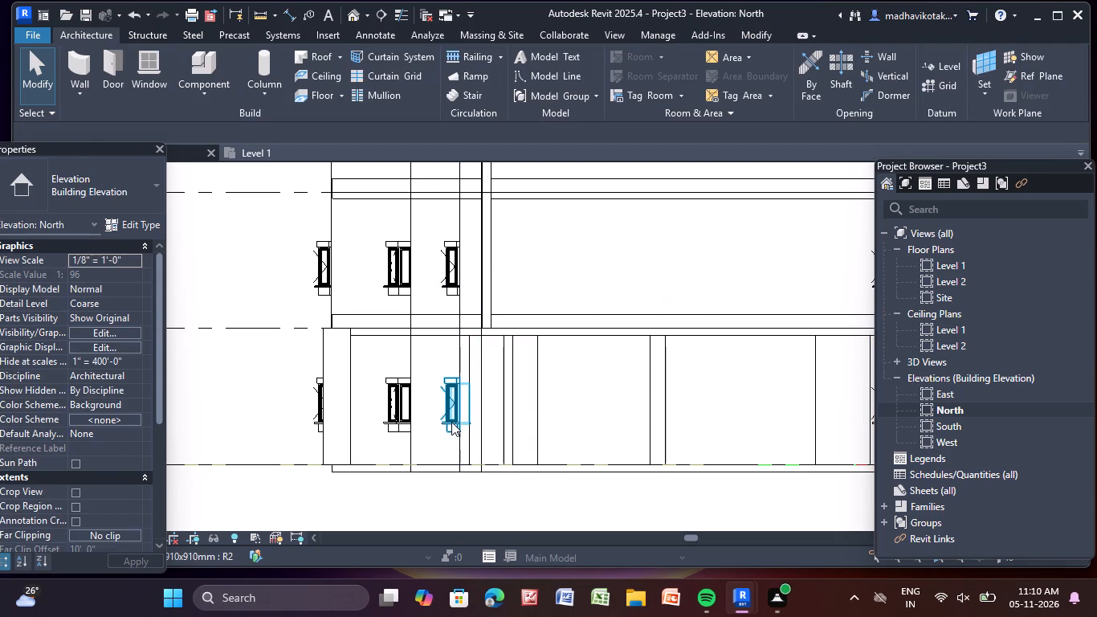
# Delete the two inner Level 1 windows near the east end of the facade and the wall between them.
pyautogui.click(451, 422)
pyautogui.press('Delete')
pyautogui.click(408, 410)
pyautogui.press('Delete')
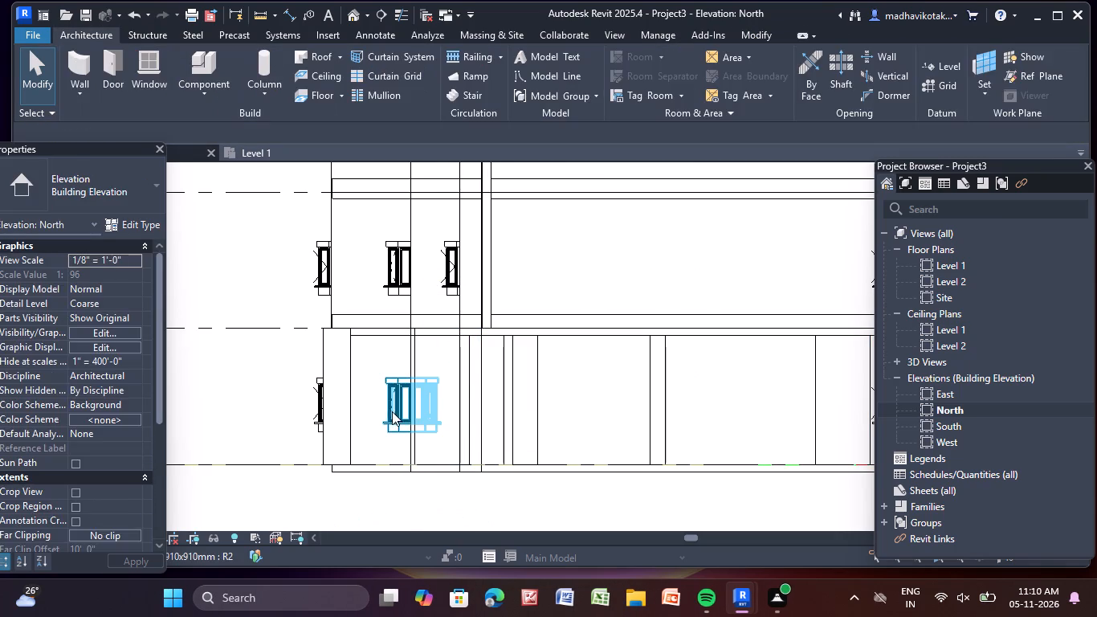
pyautogui.click(393, 412)
pyautogui.press('Delete')
# Delete the Level 1 walls at the building's east end together with the outermost window there.
pyautogui.click(349, 409)
pyautogui.press('Delete')
pyautogui.click(328, 412)
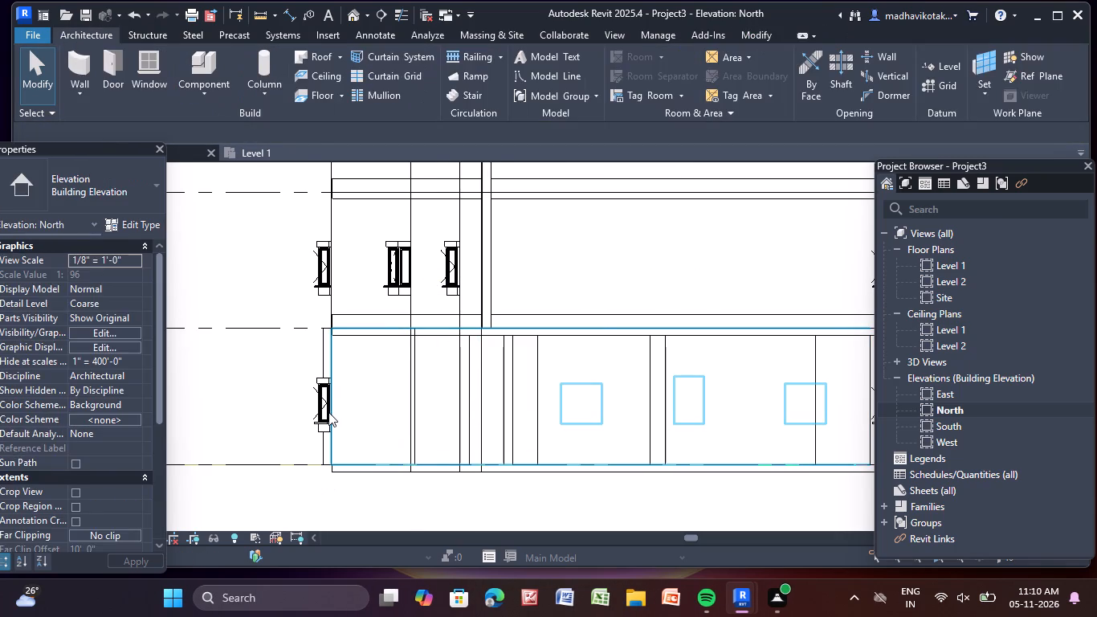
pyautogui.press('Delete')
pyautogui.click(328, 412)
pyautogui.press('Delete')
# Delete the outermost Level 1 24" x 24" column at the facade's east end and the walls behind it.
pyautogui.click(328, 412)
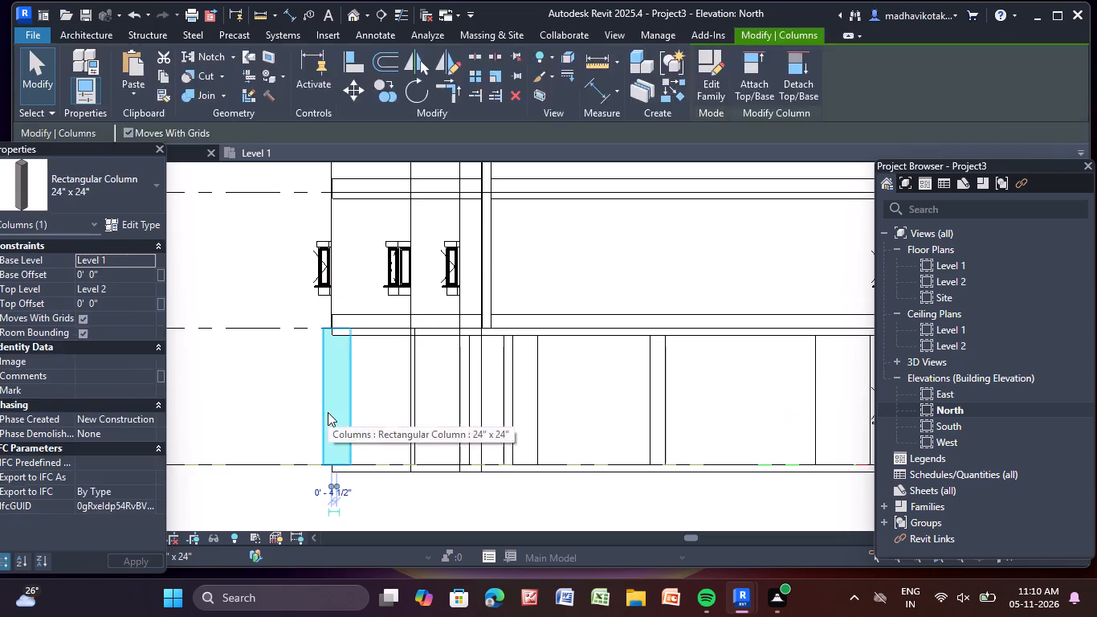
pyautogui.press('Delete')
pyautogui.click(345, 406)
pyautogui.press('Delete')
pyautogui.click(332, 407)
pyautogui.press('Delete')
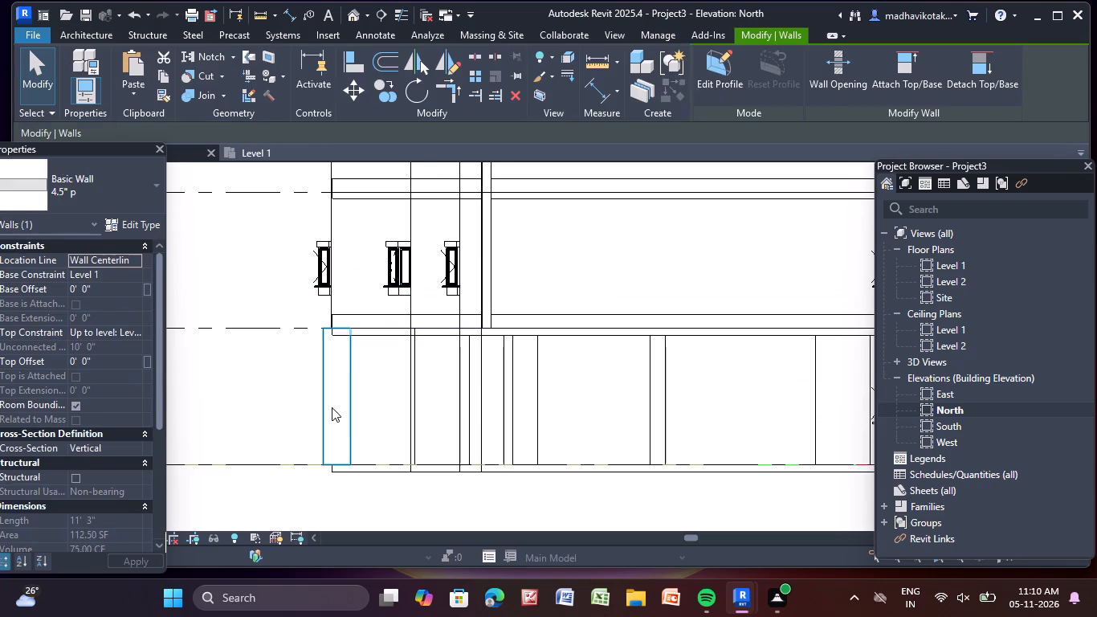
pyautogui.click(332, 407)
pyautogui.press('Delete')
# Clear the remaining Level 1 walls and 24" x 24" columns from the outermost east bay of the north facade.
pyautogui.click(348, 410)
pyautogui.press('Delete')
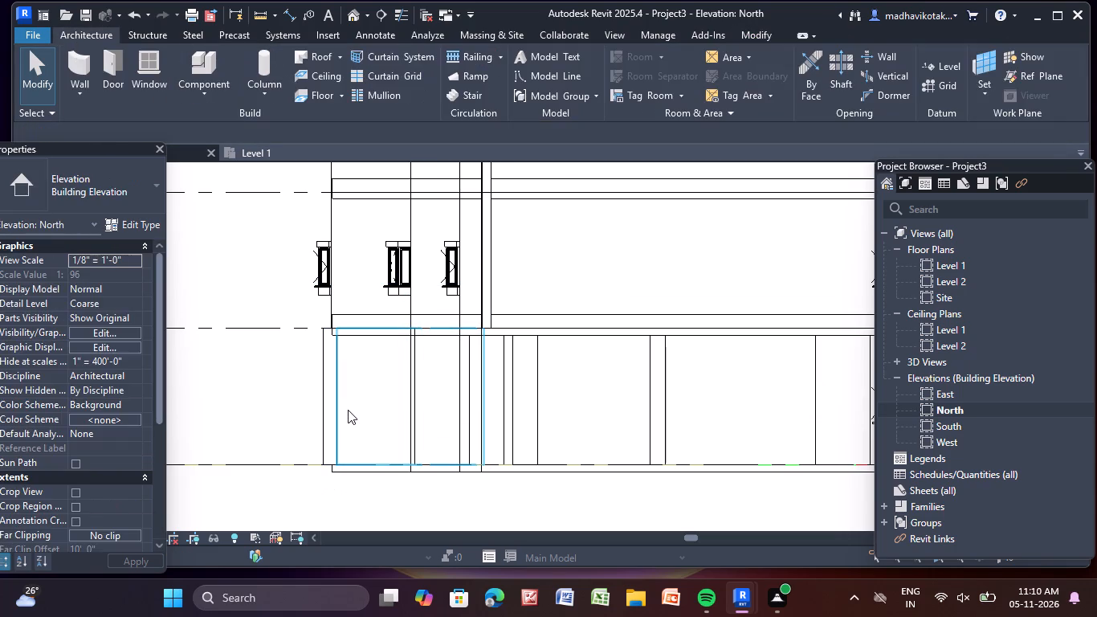
pyautogui.click(348, 410)
pyautogui.press('Delete')
pyautogui.click(345, 407)
pyautogui.press('Delete')
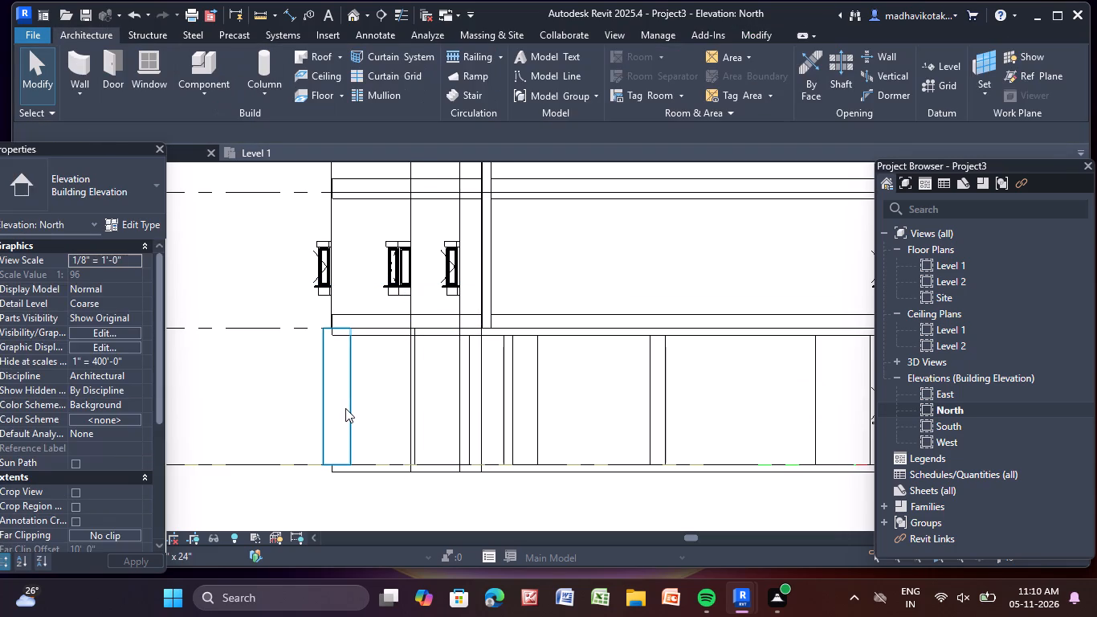
pyautogui.click(345, 408)
pyautogui.press('Delete')
pyautogui.click(345, 408)
pyautogui.press('Delete')
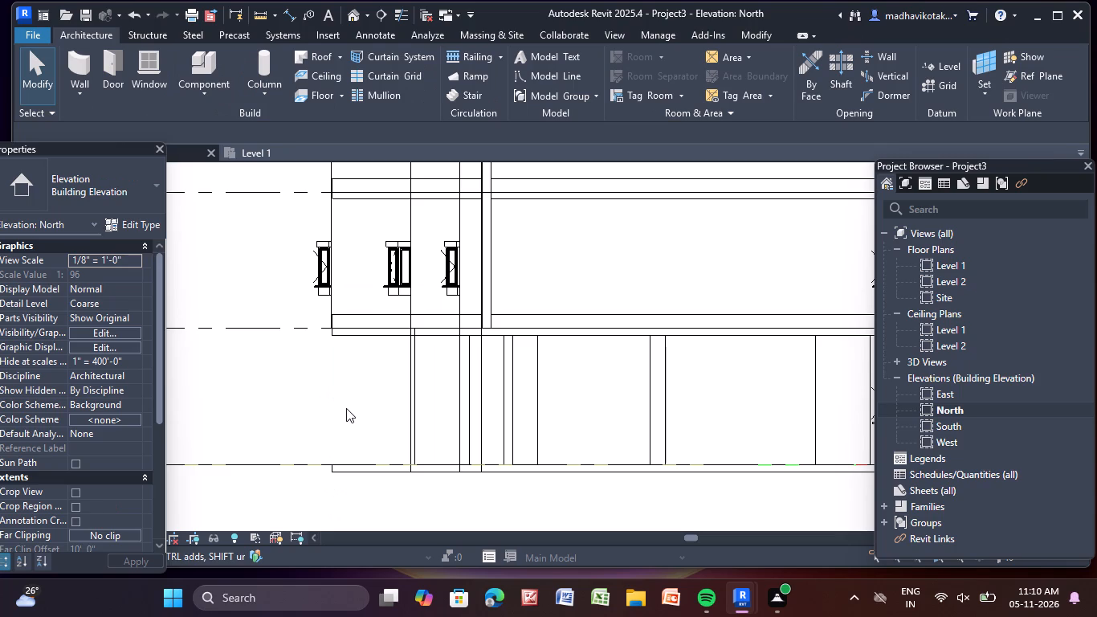
# Clear the Level 1 walls and columns in the bay between the paired upper windows and the next single upper window.
pyautogui.click(417, 396)
pyautogui.press('Delete')
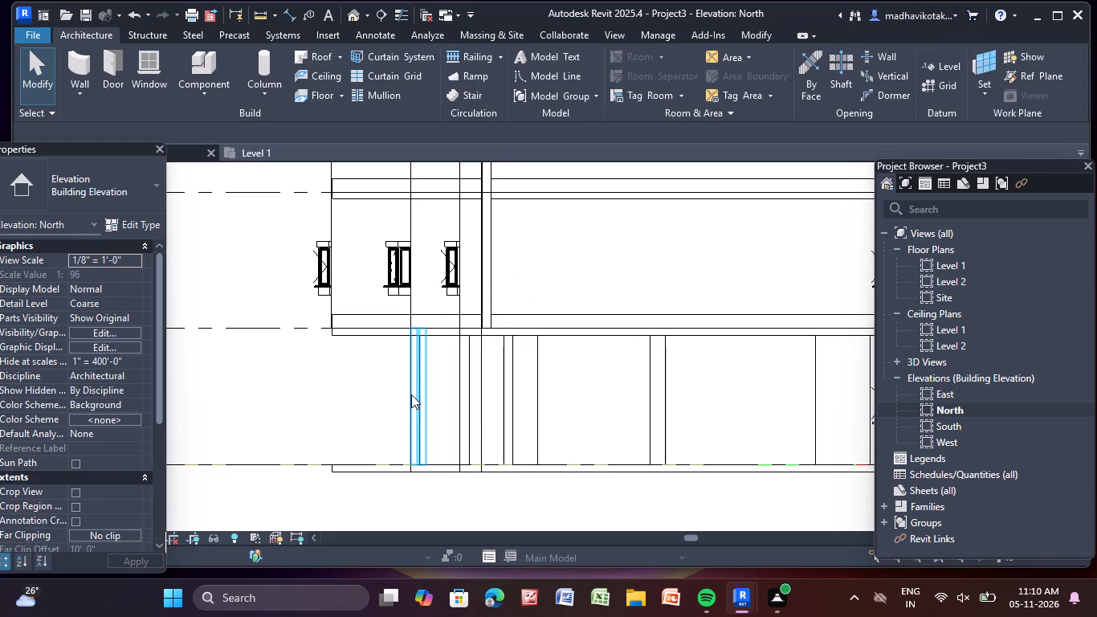
pyautogui.click(411, 394)
pyautogui.press('Delete')
pyautogui.click(419, 398)
pyautogui.press('Delete')
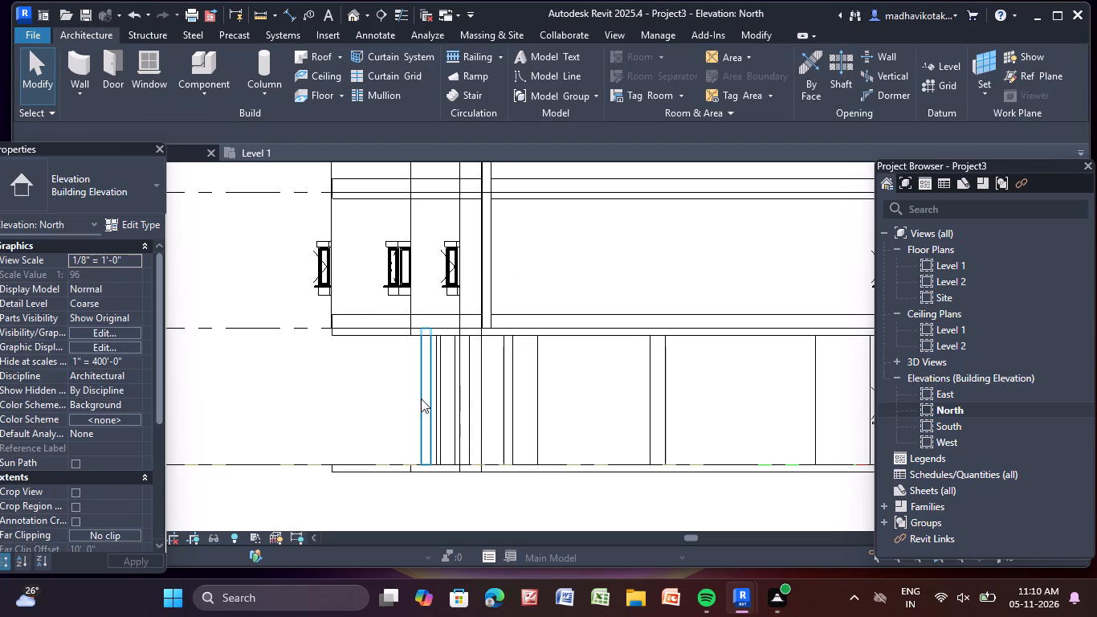
pyautogui.click(438, 393)
pyautogui.press('Delete')
pyautogui.click(438, 393)
pyautogui.press('Delete')
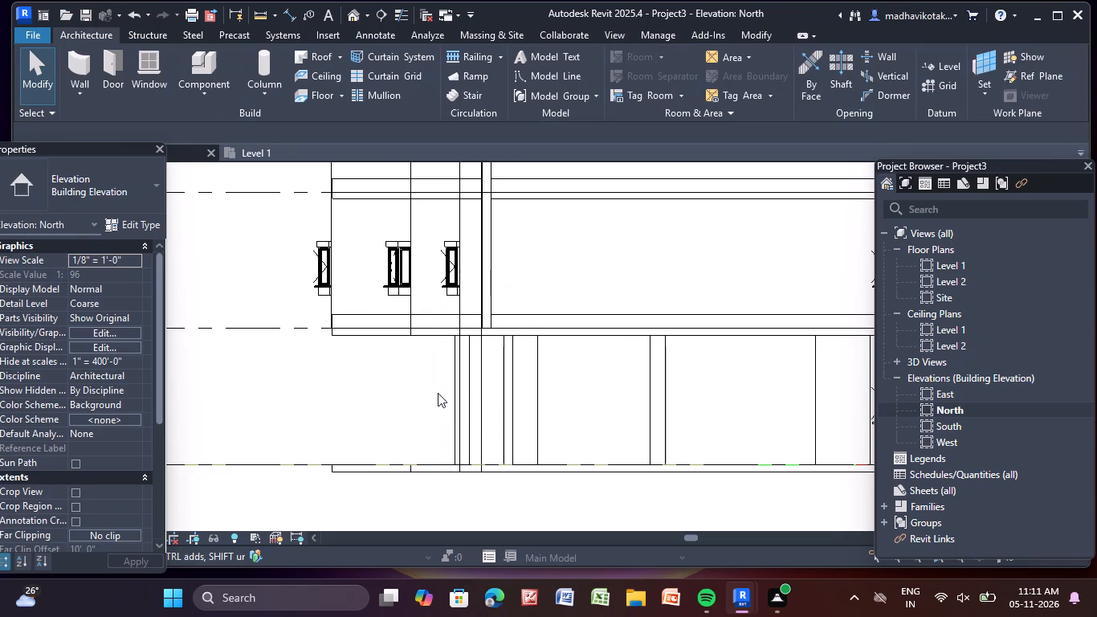
# Delete the Level 1 walls just west of the single upper window, including the long 9" wall holding two windows.
pyautogui.click(465, 393)
pyautogui.press('Delete')
pyautogui.click(458, 391)
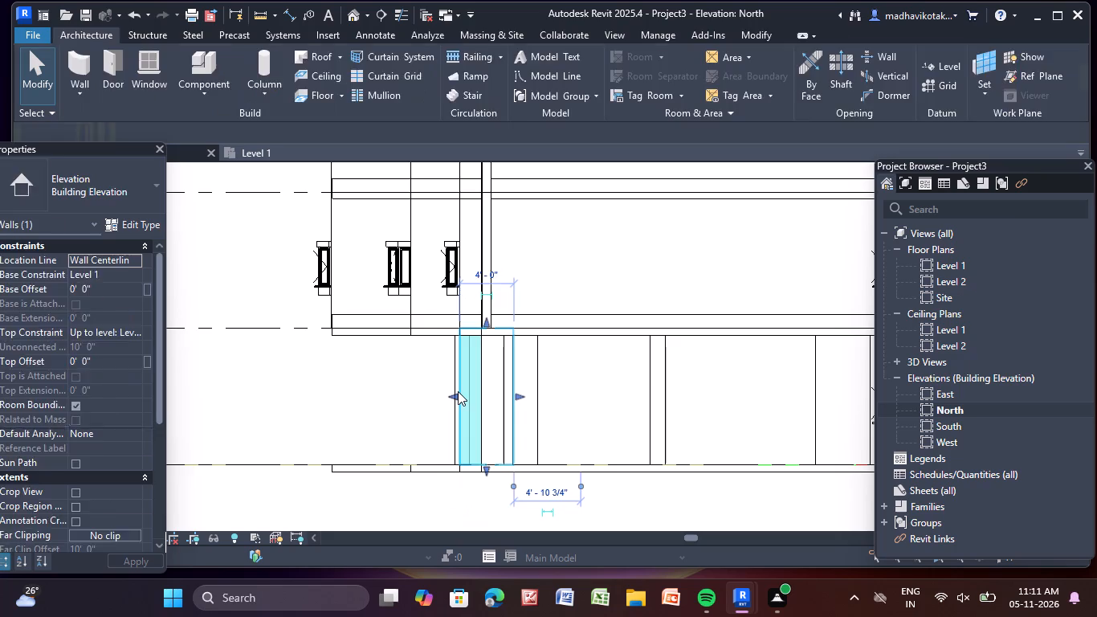
pyautogui.press('Delete')
pyautogui.click(457, 391)
pyautogui.press('Delete')
pyautogui.click(459, 392)
pyautogui.press('Delete')
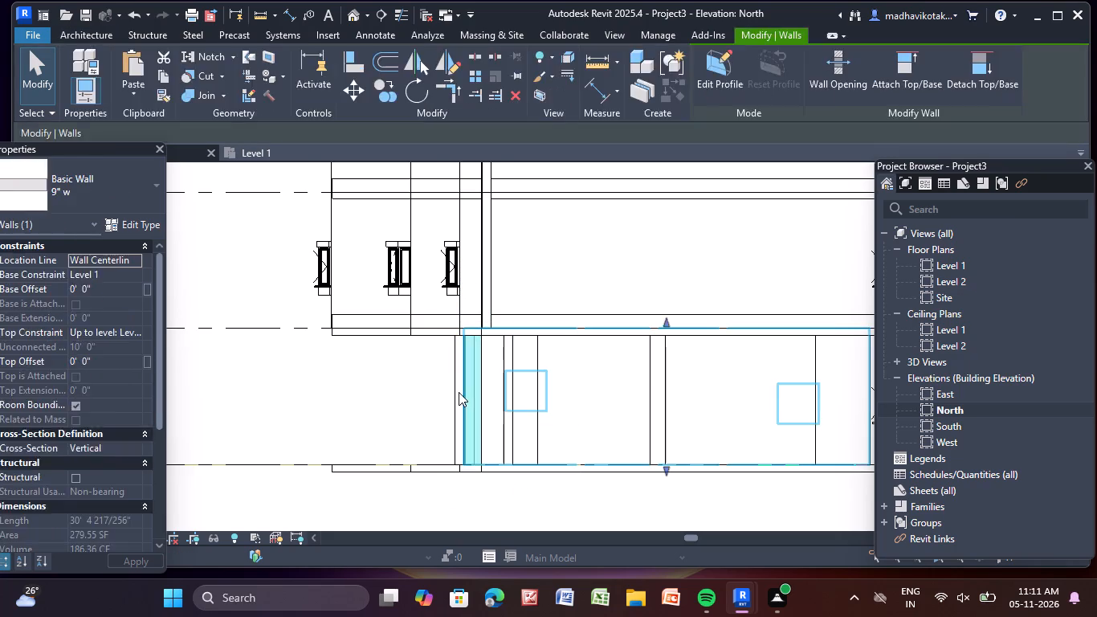
# Delete the remaining overlapping Level 1 walls directly beside the single upper window's bay.
pyautogui.click(463, 394)
pyautogui.press('Delete')
pyautogui.click(464, 394)
pyautogui.press('Delete')
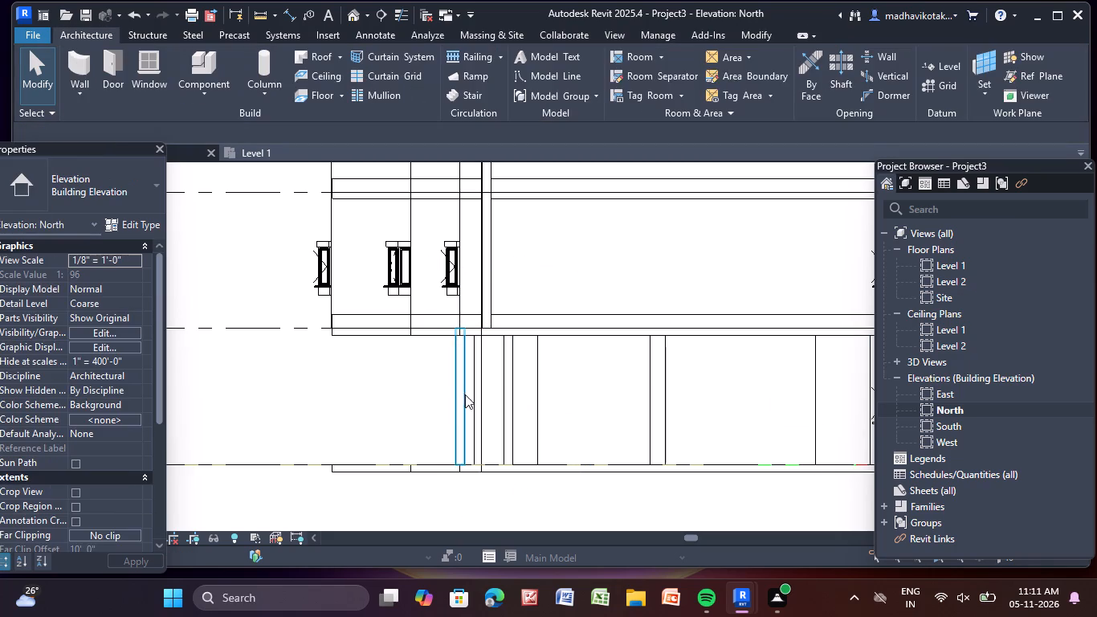
pyautogui.click(467, 396)
pyautogui.press('Delete')
pyautogui.click(462, 393)
pyautogui.press('Delete')
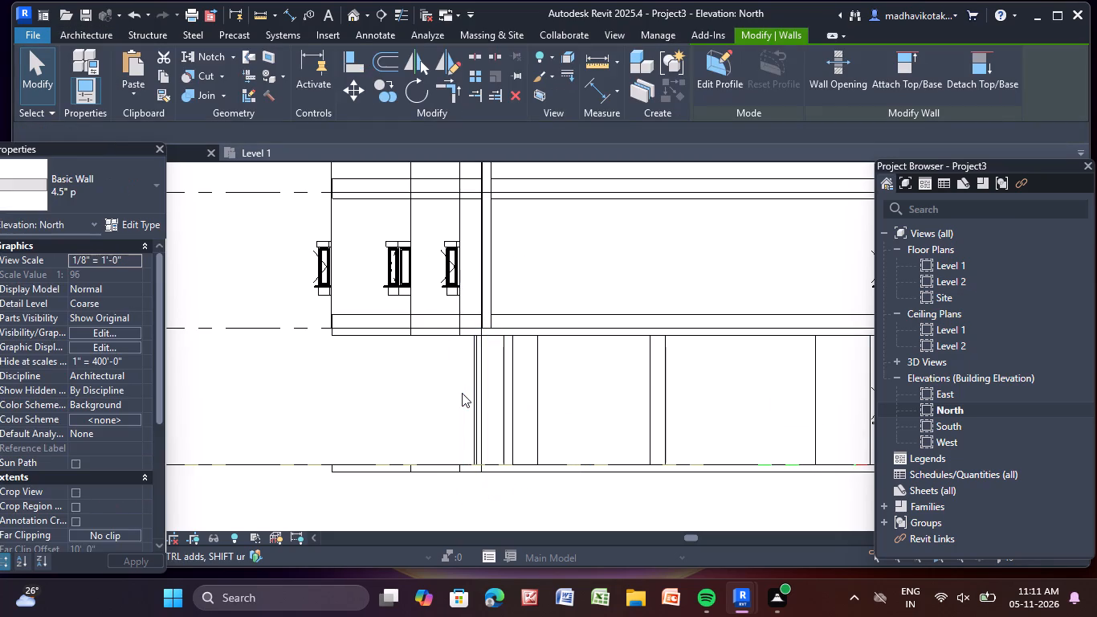
# Clear the narrow stack of Level 1 walls below the double vertical wall edge west of the single upper window.
pyautogui.click(479, 396)
pyautogui.press('Delete')
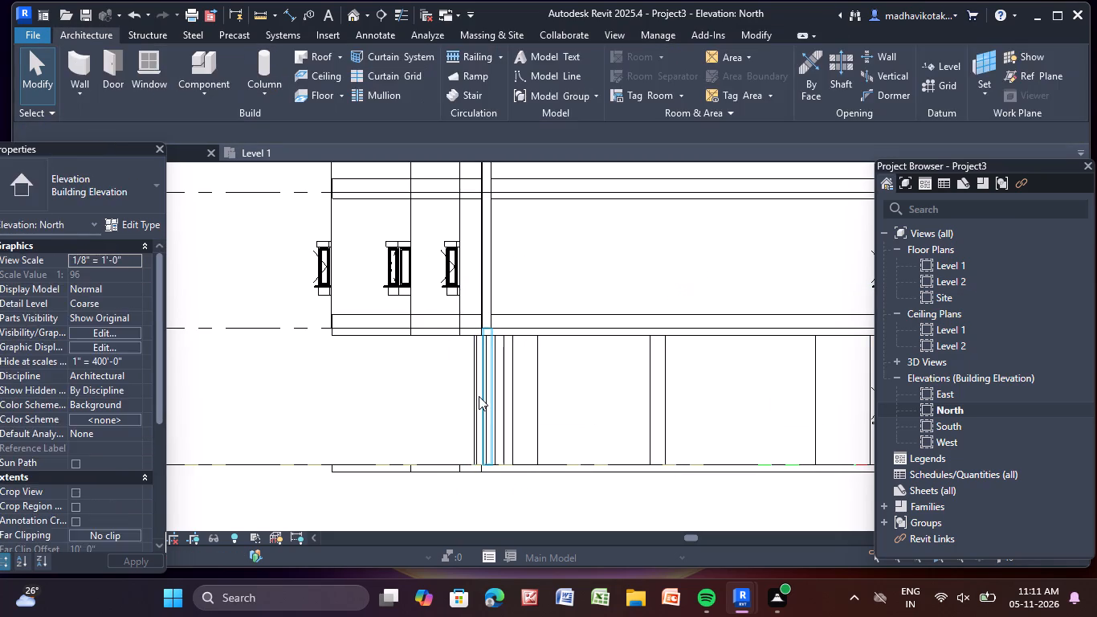
pyautogui.click(479, 396)
pyautogui.press('Delete')
pyautogui.click(477, 394)
pyautogui.press('Delete')
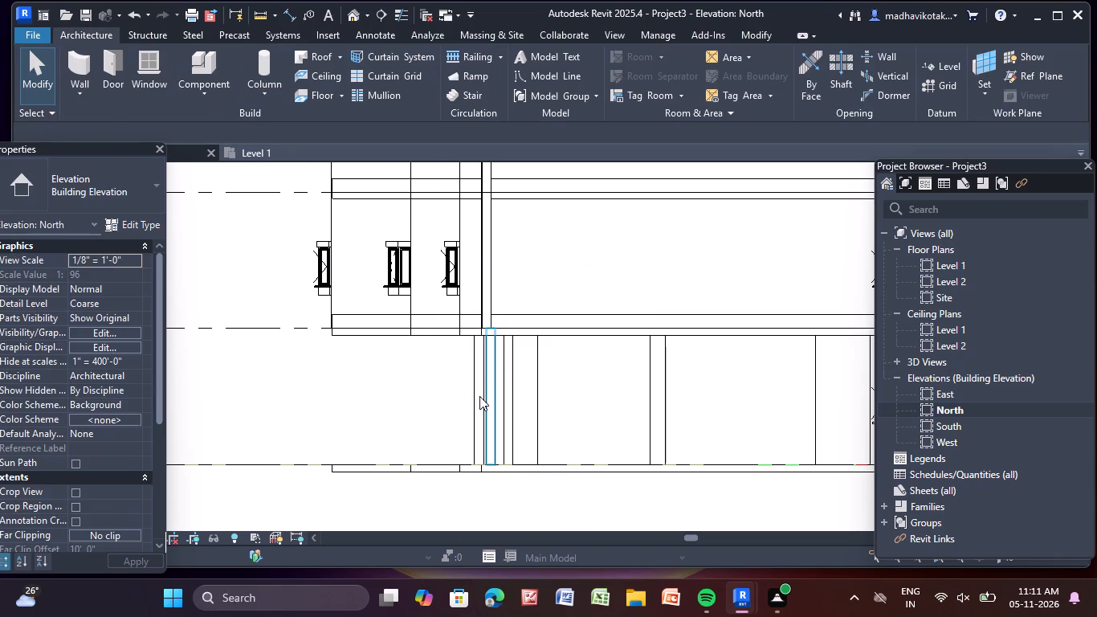
pyautogui.click(479, 396)
pyautogui.press('Delete')
pyautogui.click(479, 396)
pyautogui.press('Delete')
pyautogui.click(483, 396)
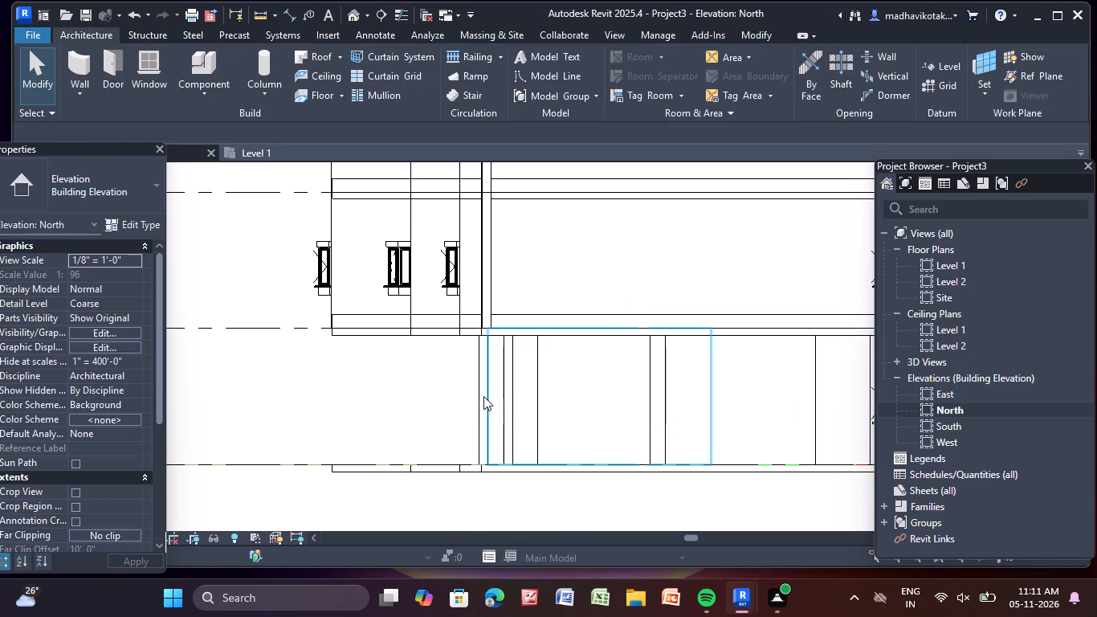
pyautogui.press('Delete')
pyautogui.click(483, 396)
pyautogui.press('Delete')
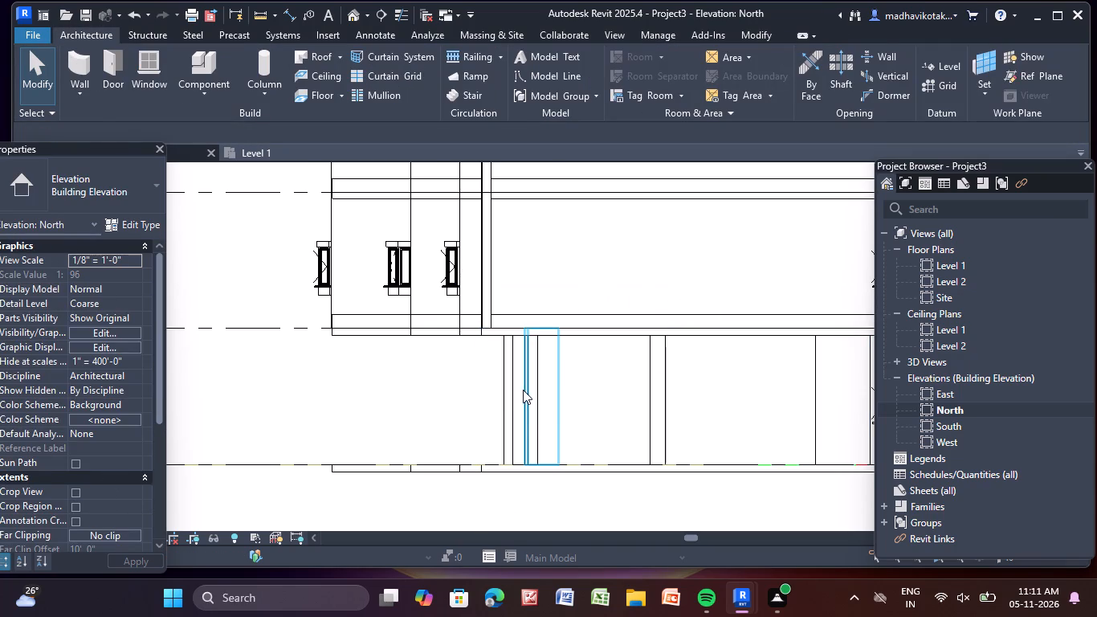
# Delete the next group of Level 1 walls immediately west of the double vertical wall edge.
pyautogui.click(523, 390)
pyautogui.press('Delete')
pyautogui.click(516, 386)
pyautogui.press('Delete')
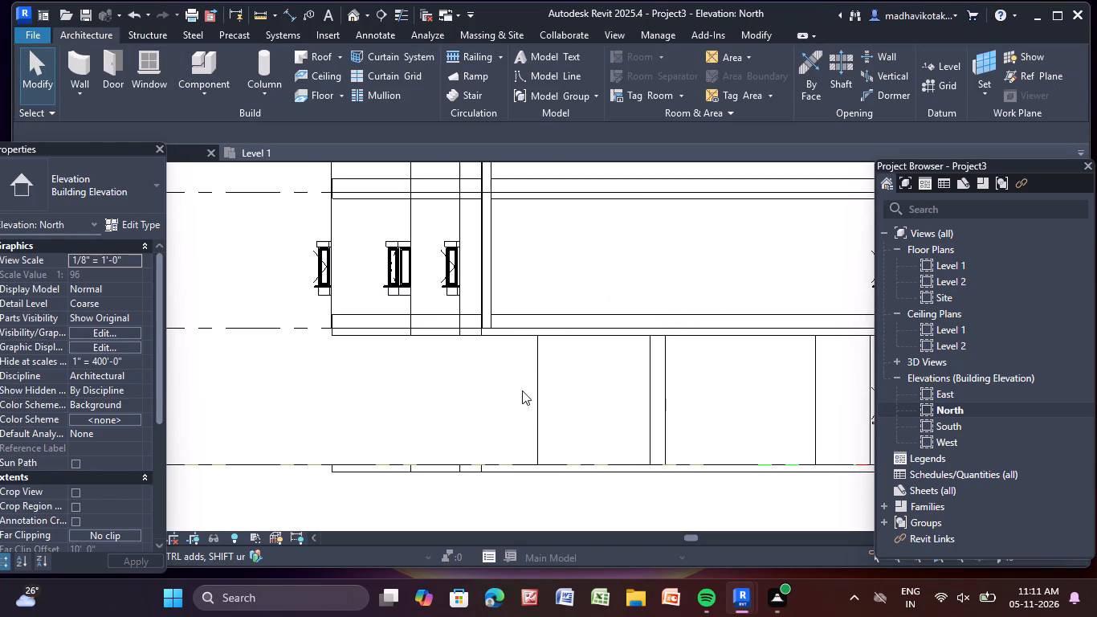
pyautogui.click(533, 395)
pyautogui.press('Delete')
# Delete the narrow 9" walls and adjoining Level 1 elements exposed in the middle of the east wing.
pyautogui.click(599, 386)
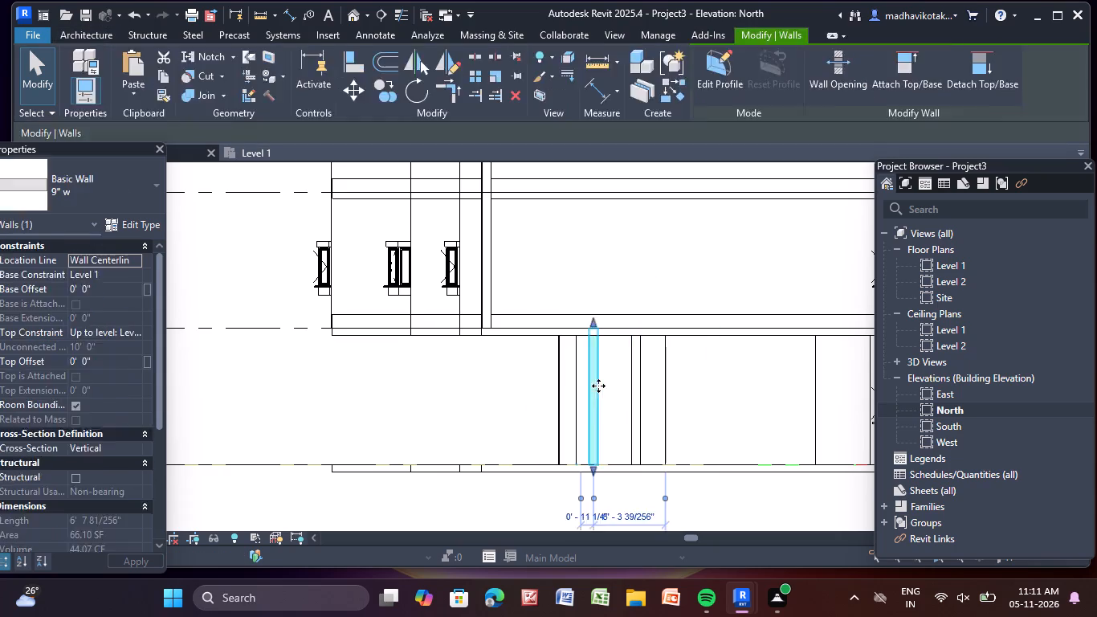
pyautogui.press('Delete')
pyautogui.click(576, 379)
pyautogui.press('Delete')
pyautogui.click(558, 375)
pyautogui.press('Delete')
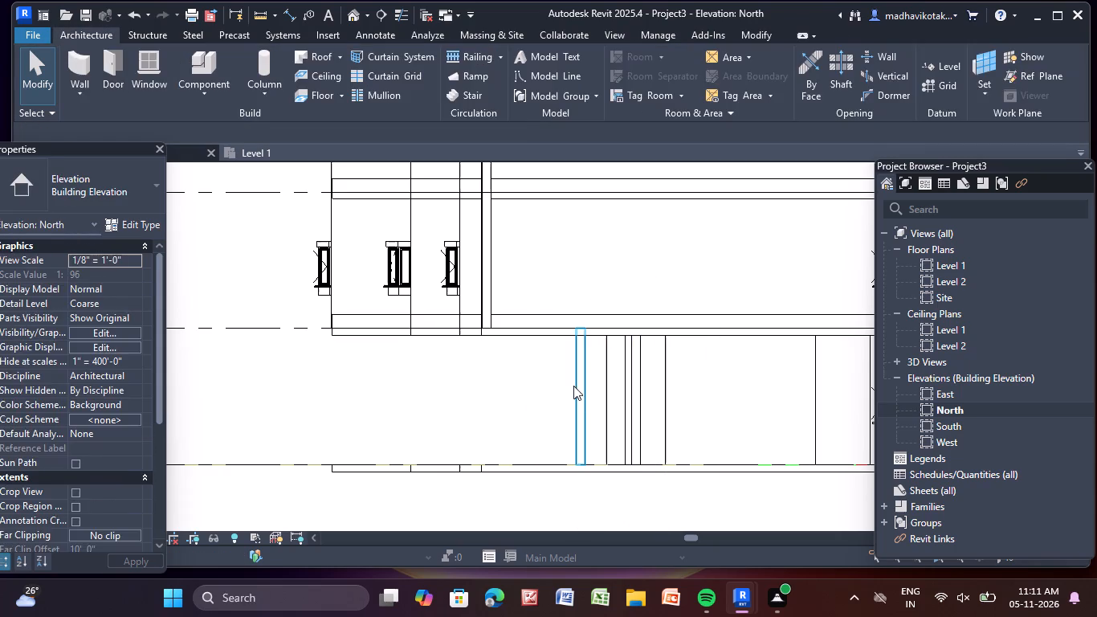
pyautogui.click(579, 388)
pyautogui.press('Delete')
pyautogui.click(610, 388)
pyautogui.press('Delete')
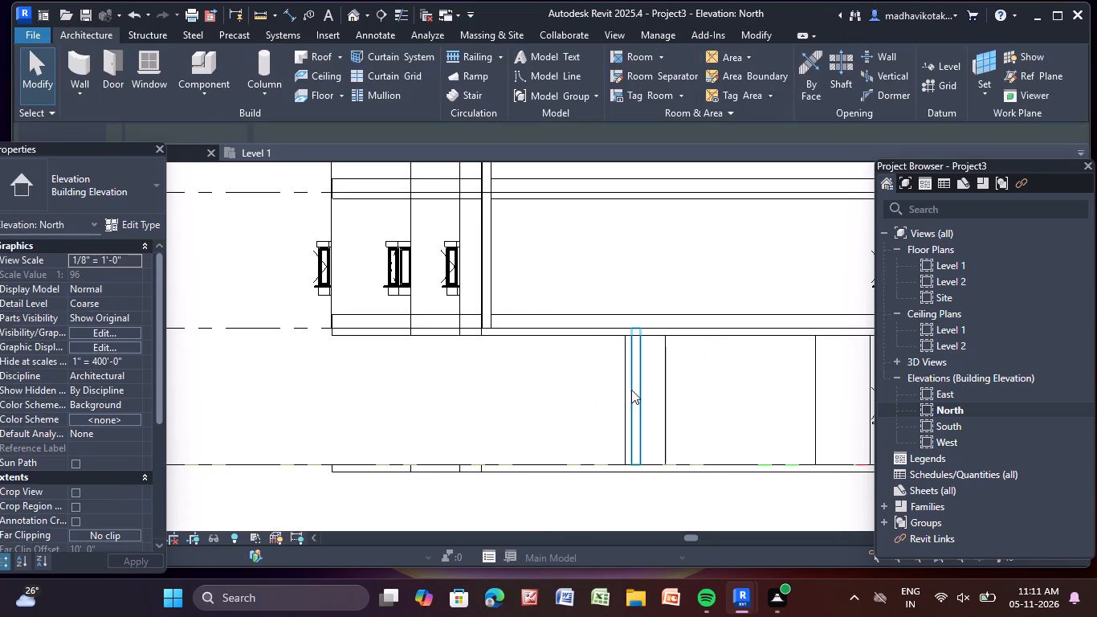
# Delete the easternmost walls in the next closely spaced Level 1 group near the middle of the east wing.
pyautogui.click(631, 390)
pyautogui.press('Delete')
pyautogui.click(624, 389)
pyautogui.press('Delete')
pyautogui.click(633, 392)
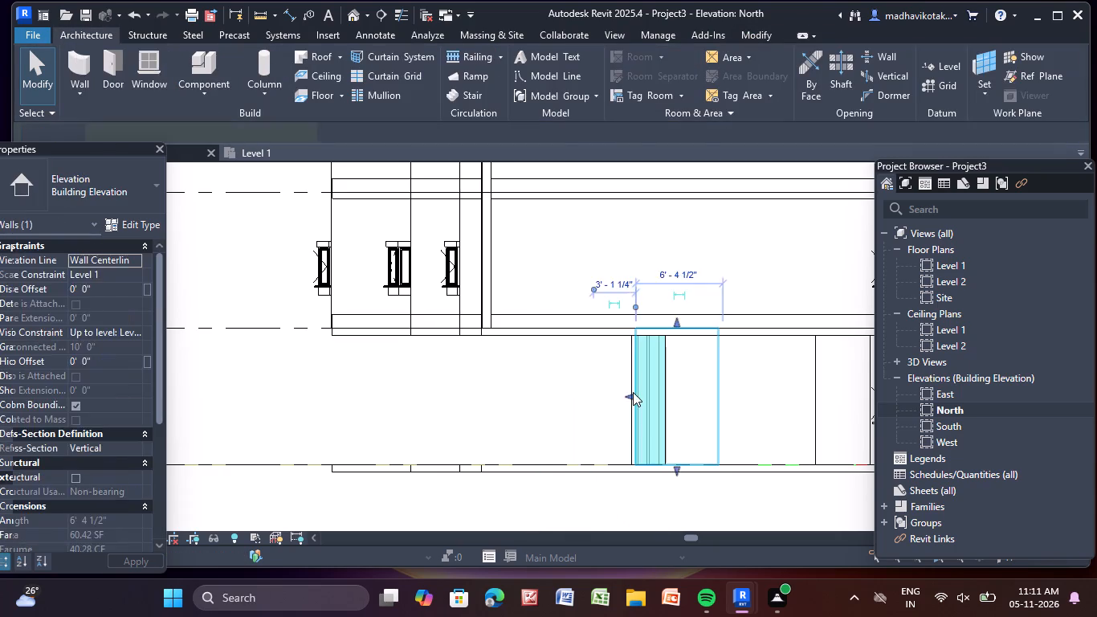
pyautogui.press('Delete')
pyautogui.click(636, 394)
pyautogui.press('Delete')
# Clear the rest of that closely spaced Level 1 wall group, up to the next single wall edge.
pyautogui.click(628, 390)
pyautogui.press('Delete')
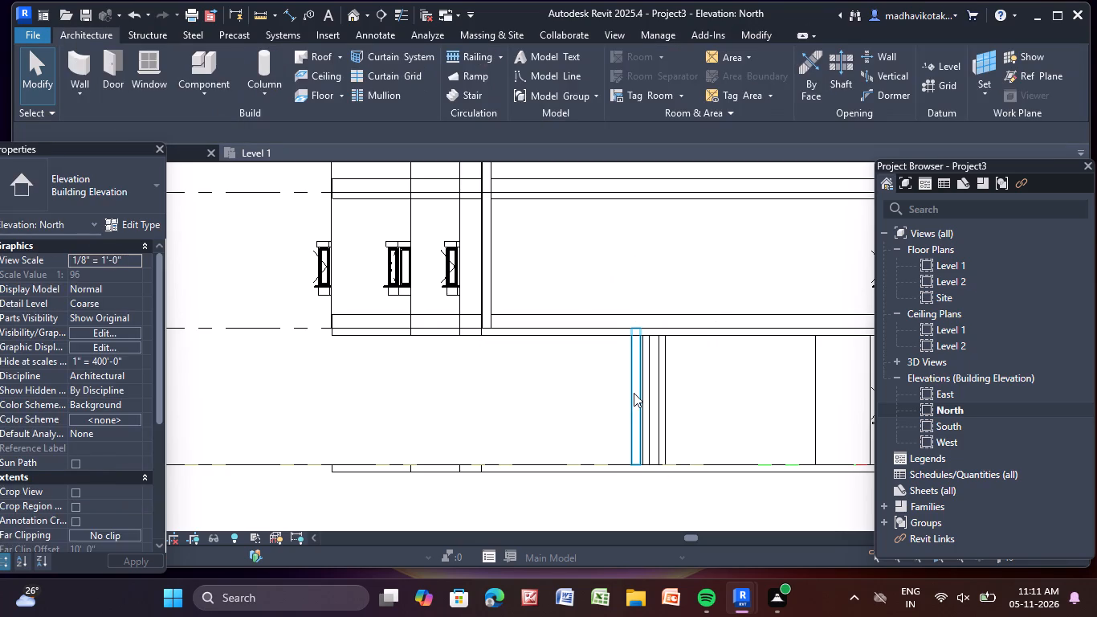
pyautogui.click(634, 393)
pyautogui.press('Delete')
pyautogui.click(649, 394)
pyautogui.press('Delete')
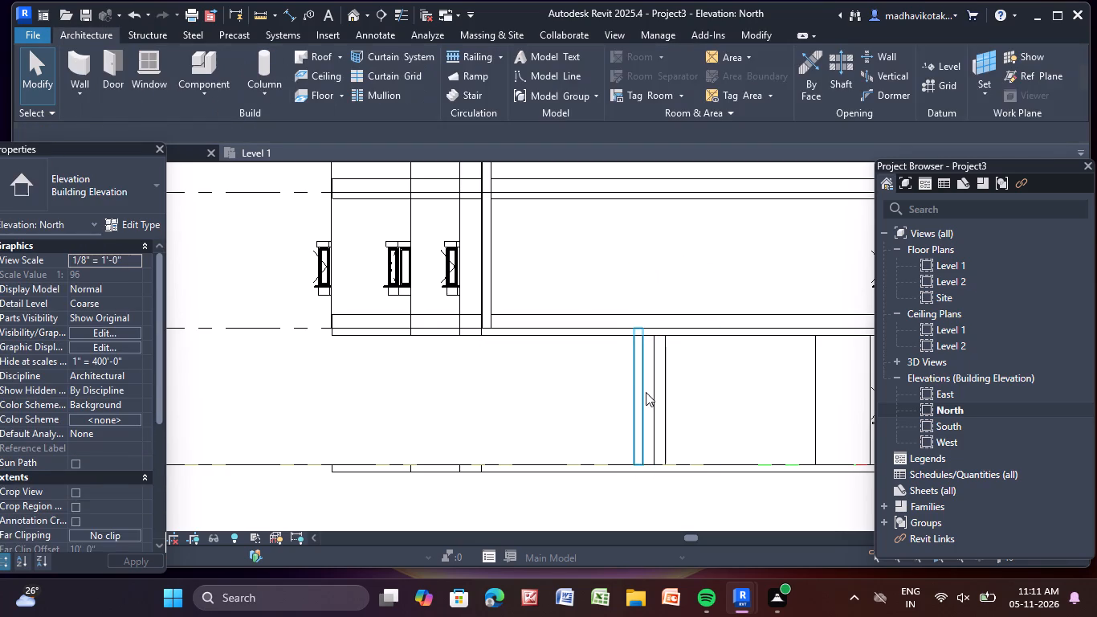
pyautogui.click(641, 389)
pyautogui.press('Delete')
pyautogui.click(652, 390)
pyautogui.press('Delete')
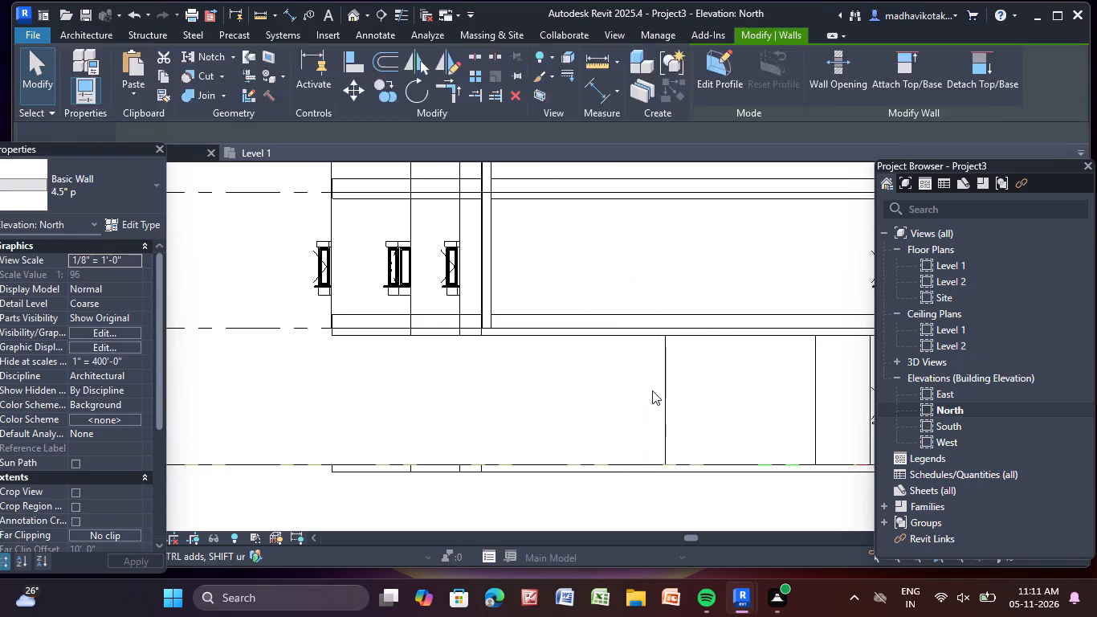
# Delete the Level 1 wall at that single edge and the first elements of the narrow group exposed behind it.
pyautogui.click(667, 394)
pyautogui.press('Delete')
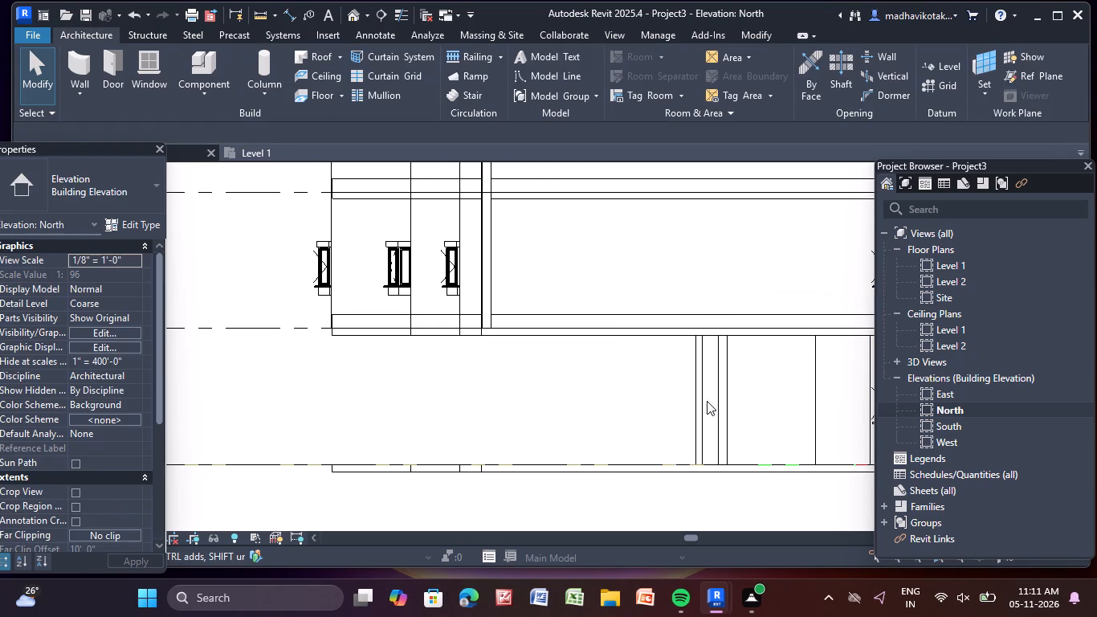
pyautogui.click(708, 397)
pyautogui.press('Delete')
pyautogui.click(699, 392)
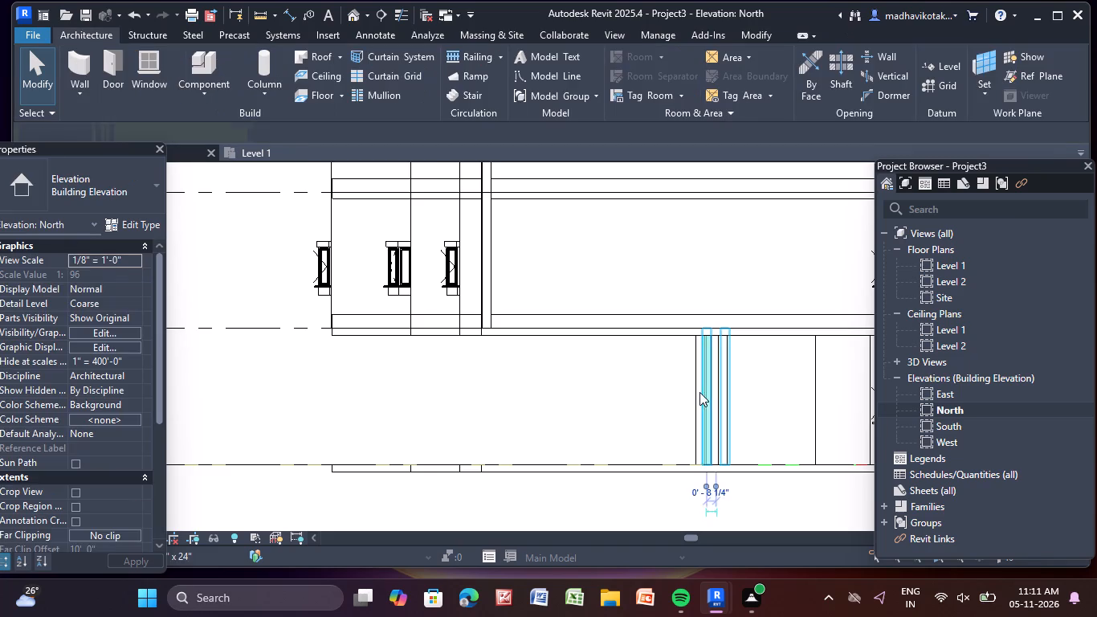
pyautogui.press('Delete')
pyautogui.click(708, 395)
pyautogui.press('Delete')
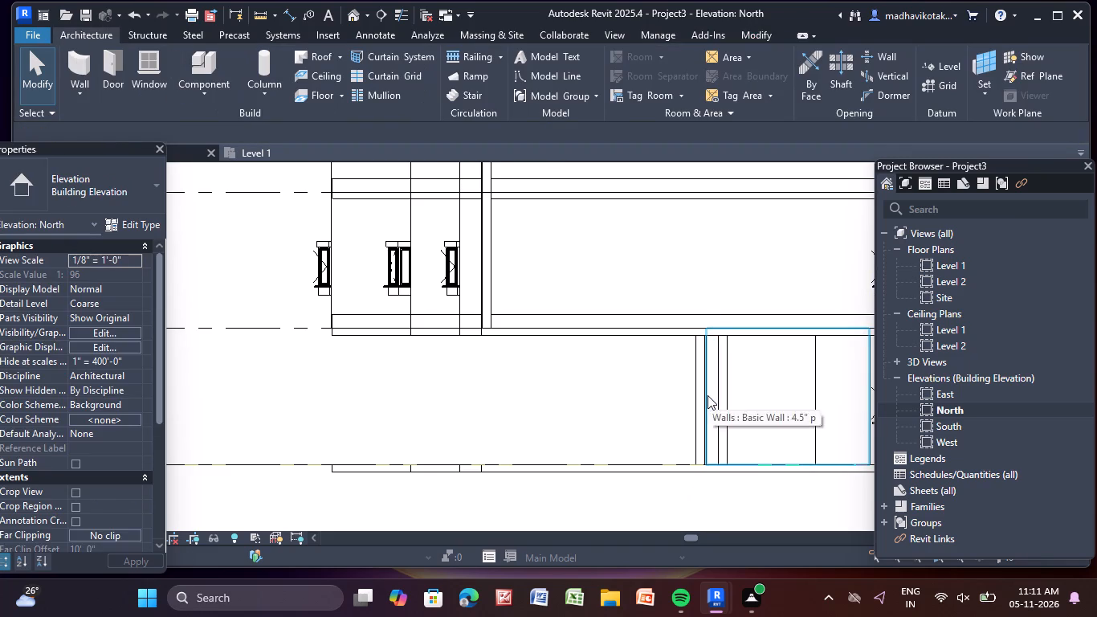
# Clear the remaining 4.5" walls and other Level 1 elements from the narrow group in the wing's western half.
pyautogui.click(703, 394)
pyautogui.press('Delete')
pyautogui.click(702, 392)
pyautogui.press('Delete')
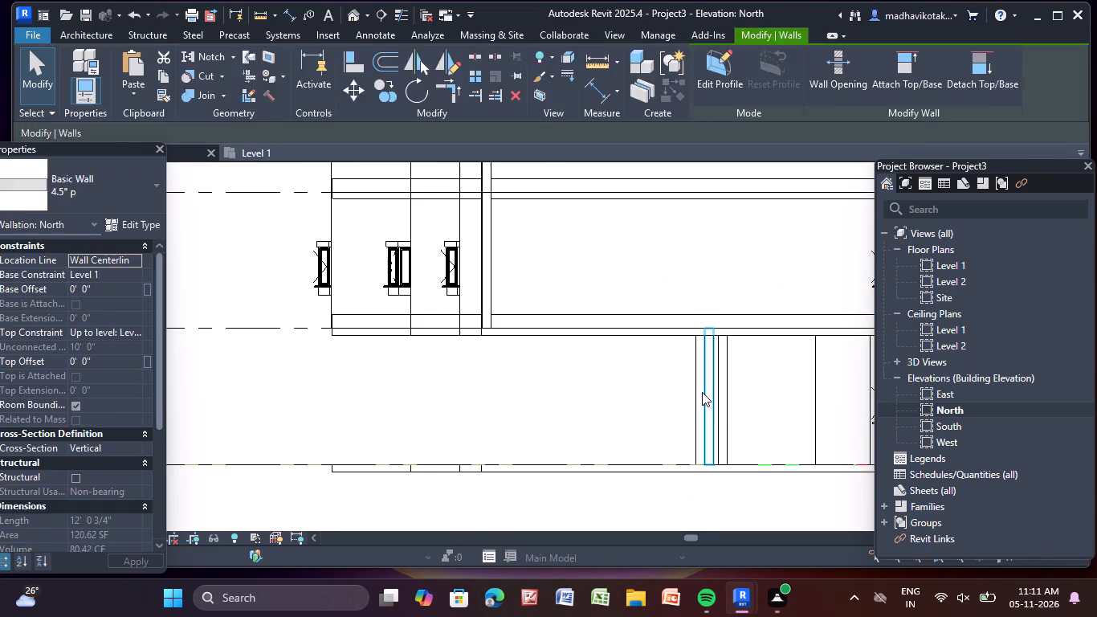
pyautogui.click(699, 390)
pyautogui.press('Delete')
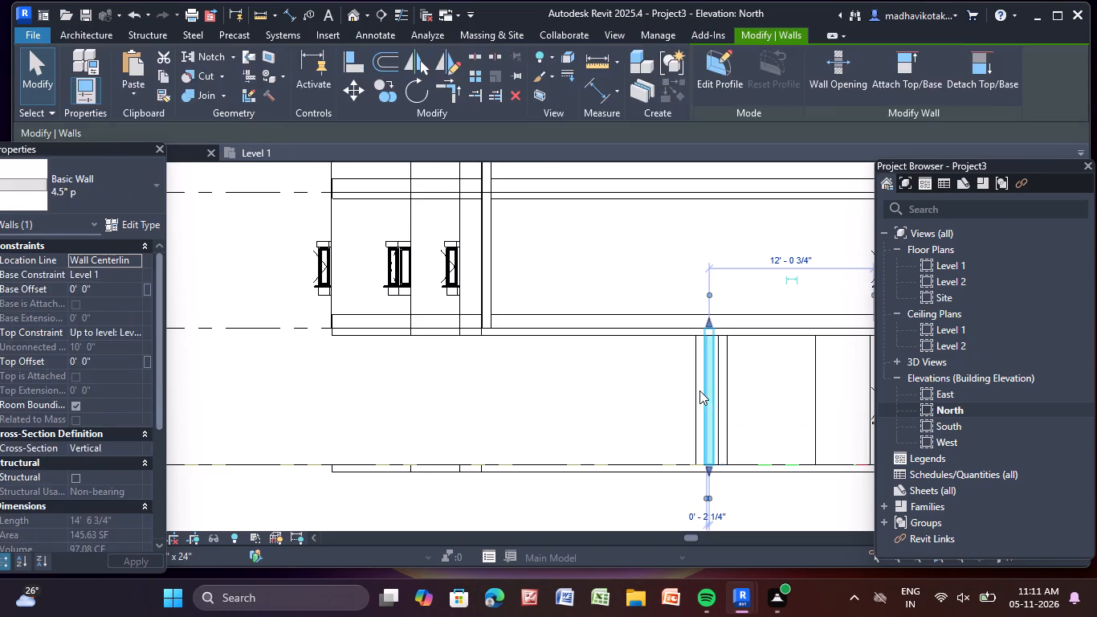
pyautogui.click(699, 390)
pyautogui.press('Delete')
pyautogui.click(715, 399)
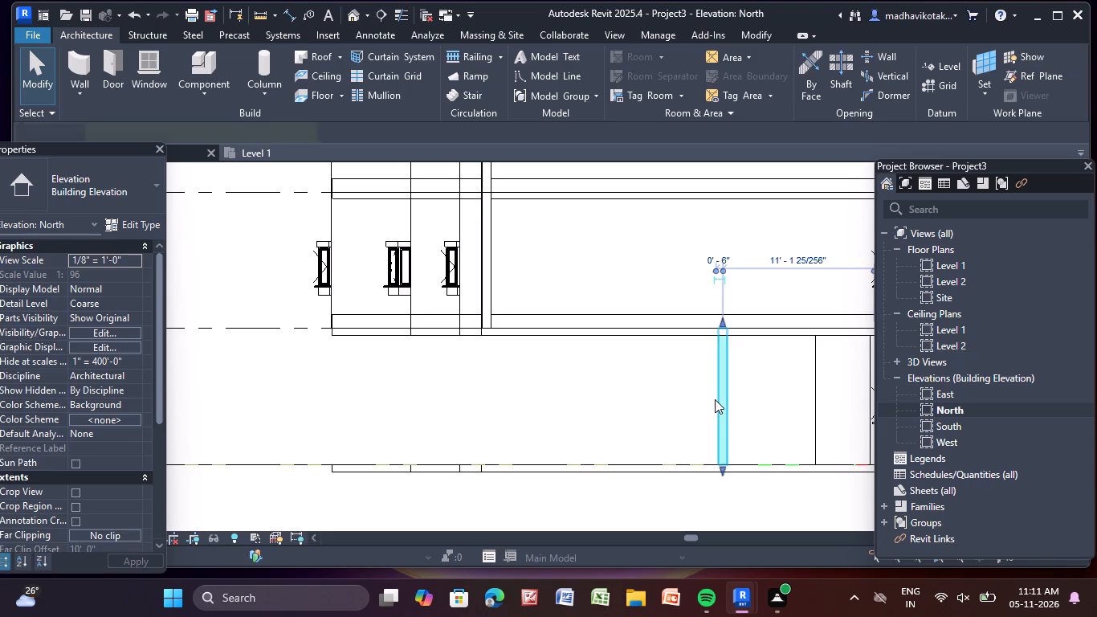
pyautogui.press('Delete')
# Delete the two wide Level 1 4.5" walls just east of the junction with the adjoining block.
pyautogui.scroll(-1, 715, 399)
pyautogui.moveTo(715, 399); pyautogui.dragTo(504, 374, button='middle')
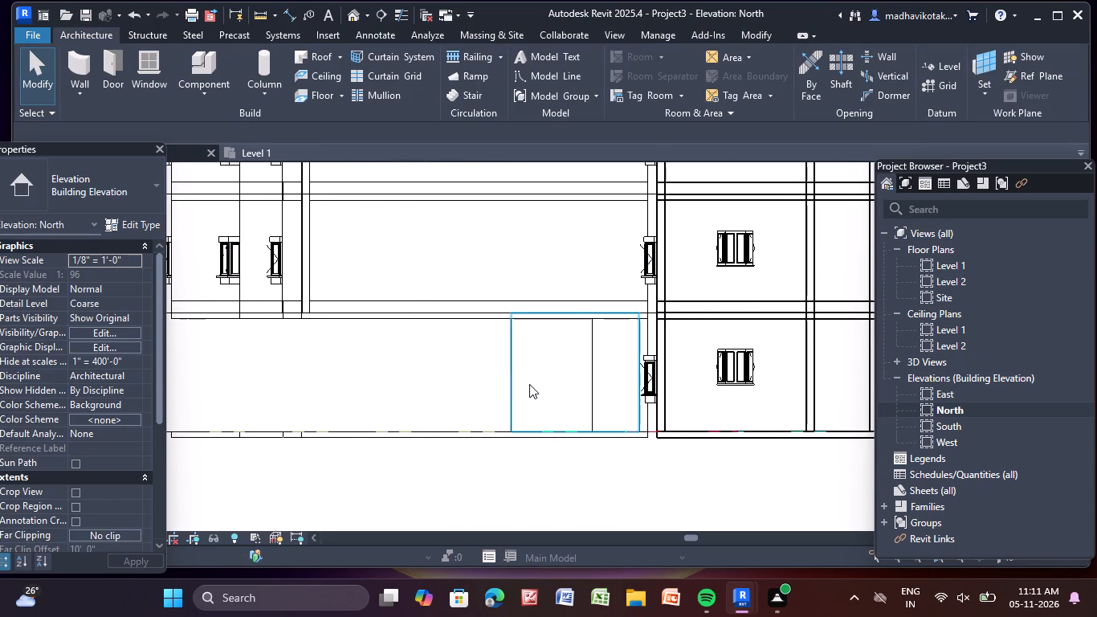
pyautogui.click(529, 384)
pyautogui.press('Delete')
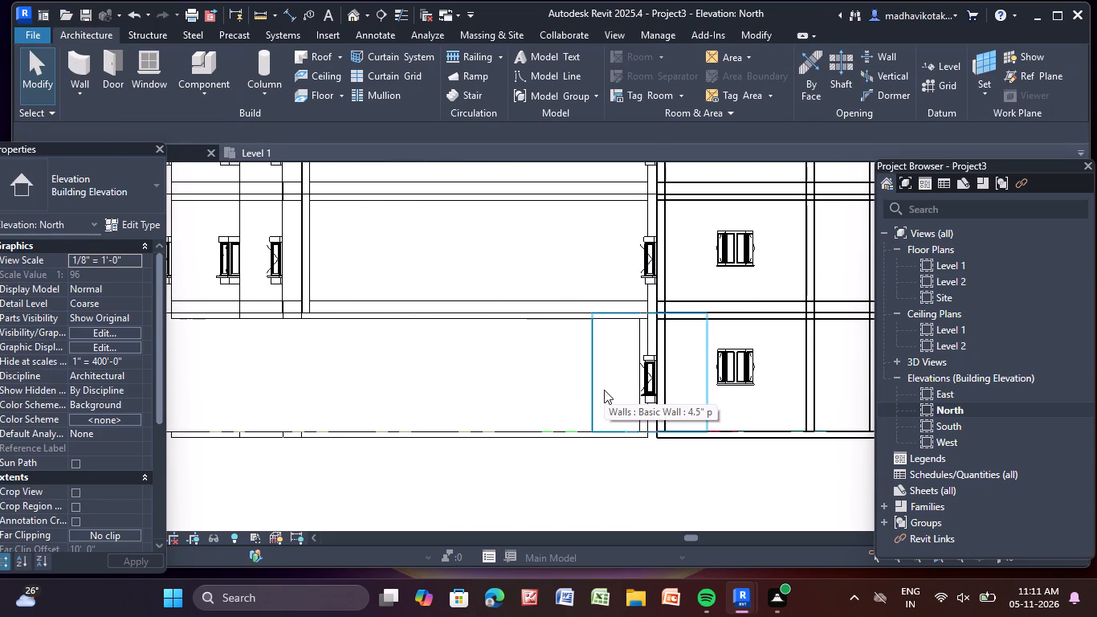
pyautogui.press('Delete')
pyautogui.click(604, 390)
pyautogui.press('Delete')
# Delete the 910x910mm window and the narrow Level 1 wall elements just east of the junction with the adjoining block.
pyautogui.click(636, 390)
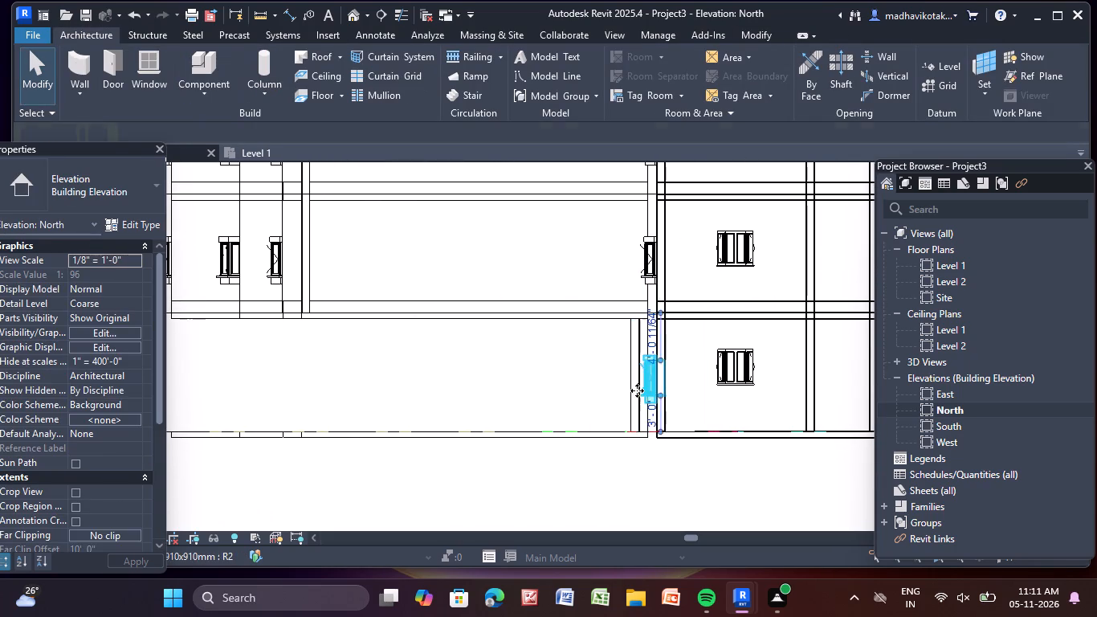
pyautogui.press('Delete')
pyautogui.click(637, 390)
pyautogui.press('Delete')
pyautogui.click(637, 390)
pyautogui.press('Delete')
pyautogui.click(637, 390)
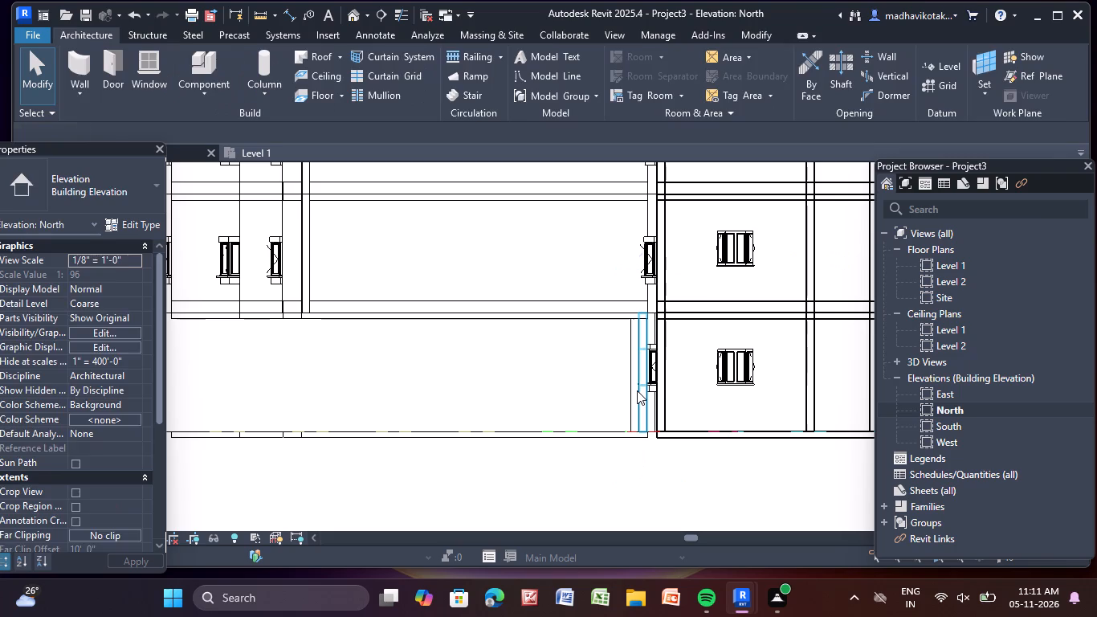
pyautogui.click(637, 390)
pyautogui.press('Delete')
# Delete the stacked 24" x 24" Level 1 columns and remaining narrow elements beside the junction.
pyautogui.click(637, 390)
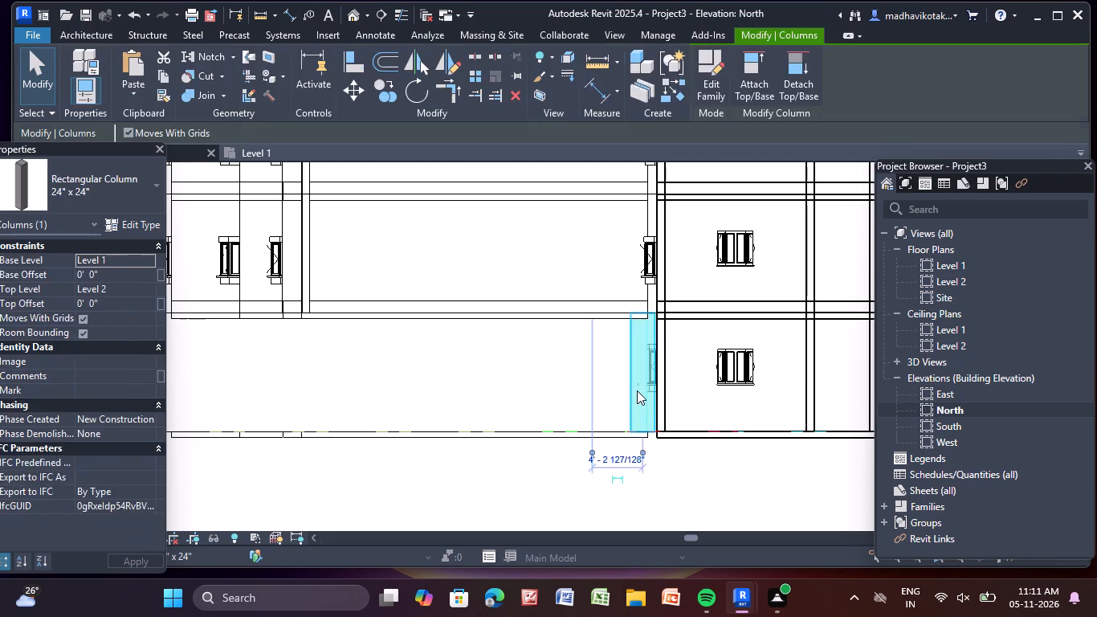
pyautogui.press('Delete')
pyautogui.click(639, 390)
pyautogui.press('Delete')
pyautogui.click(639, 390)
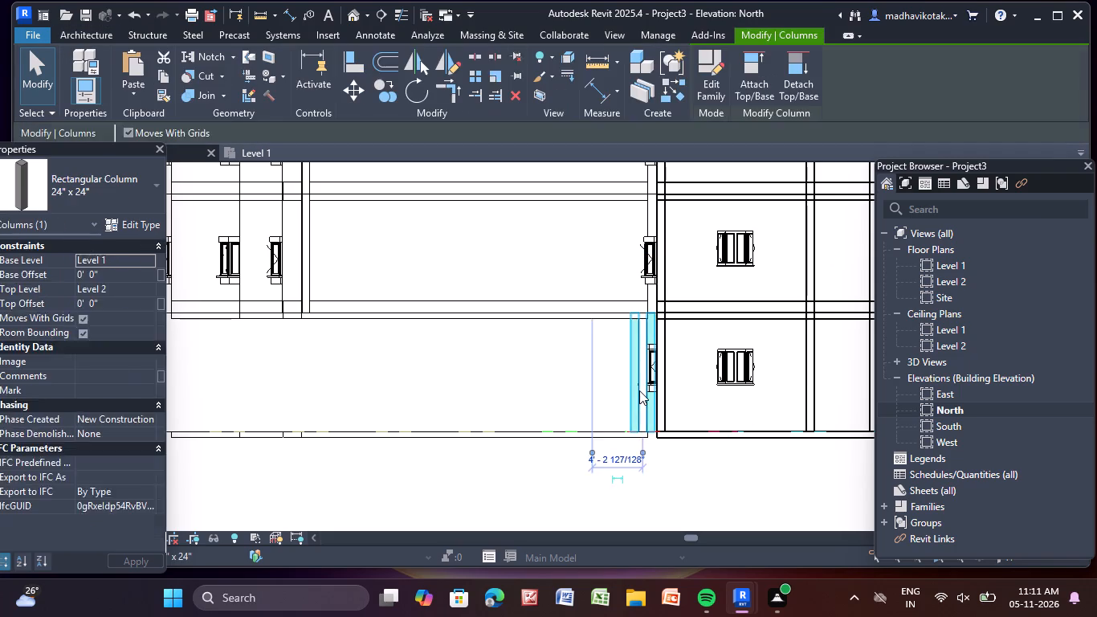
pyautogui.press('Delete')
pyautogui.click(639, 390)
pyautogui.press('Delete')
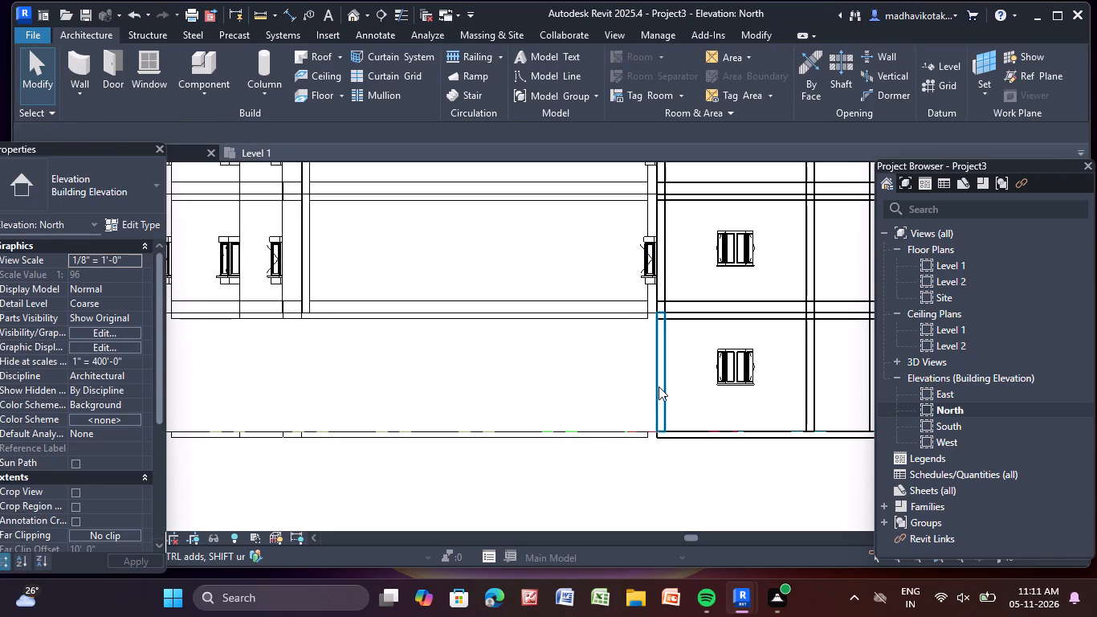
# Delete the adjoining block's Level 1 east edge wall and the wide walls hiding the stair landing.
pyautogui.click(659, 386)
pyautogui.press('Delete')
pyautogui.click(683, 391)
pyautogui.press('Delete')
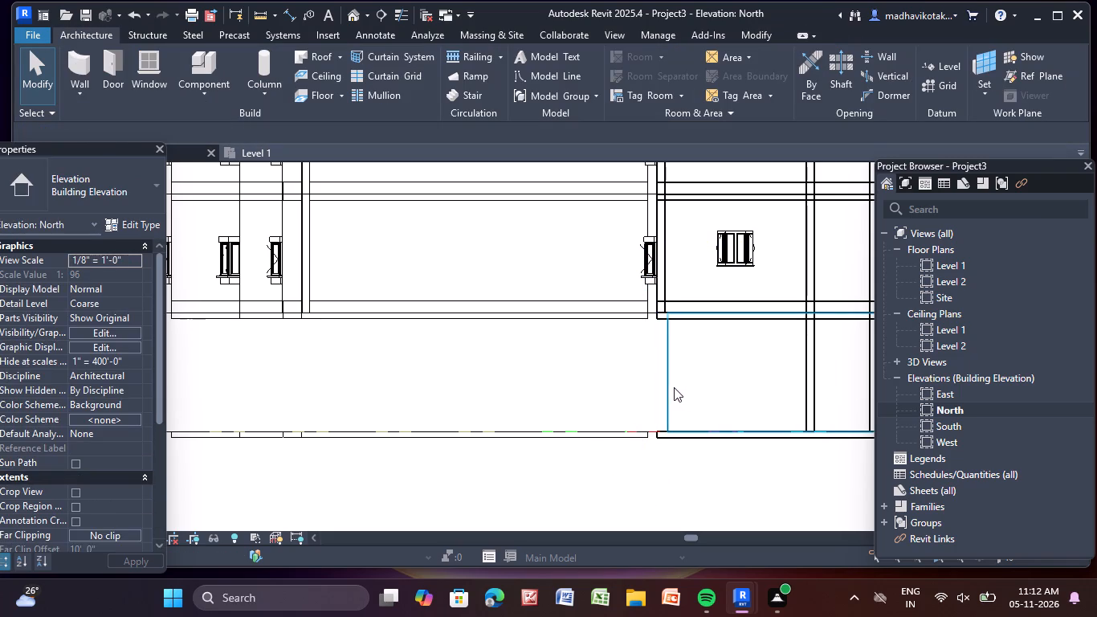
pyautogui.click(671, 384)
pyautogui.press('Delete')
pyautogui.click(670, 384)
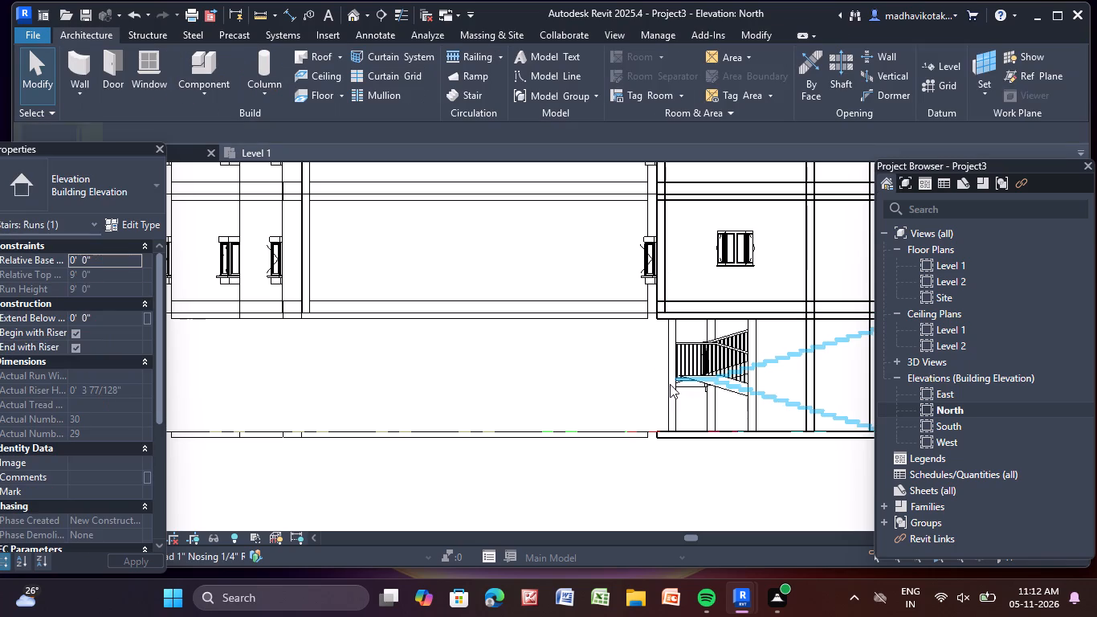
pyautogui.press('Delete')
# Delete the wide Level 1 walls in front of the adjoining block's stair flights.
pyautogui.scroll(-3, 670, 384)
pyautogui.moveTo(670, 384); pyautogui.dragTo(524, 382, button='middle')
pyautogui.scroll(3, 608, 392)
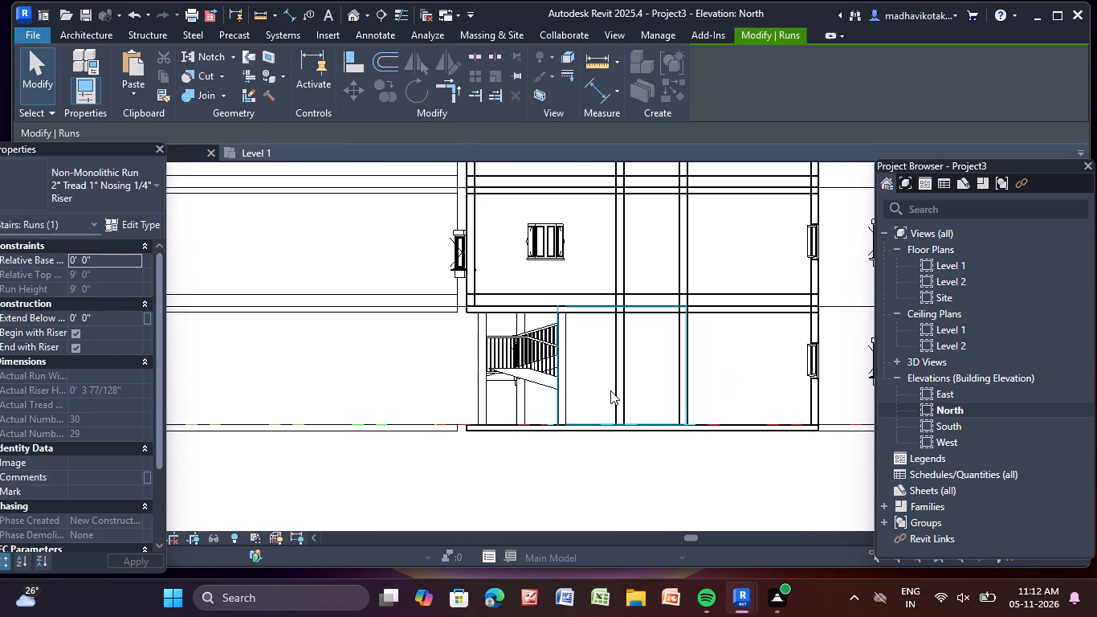
pyautogui.click(612, 390)
pyautogui.press('Delete')
pyautogui.click(596, 384)
pyautogui.press('Delete')
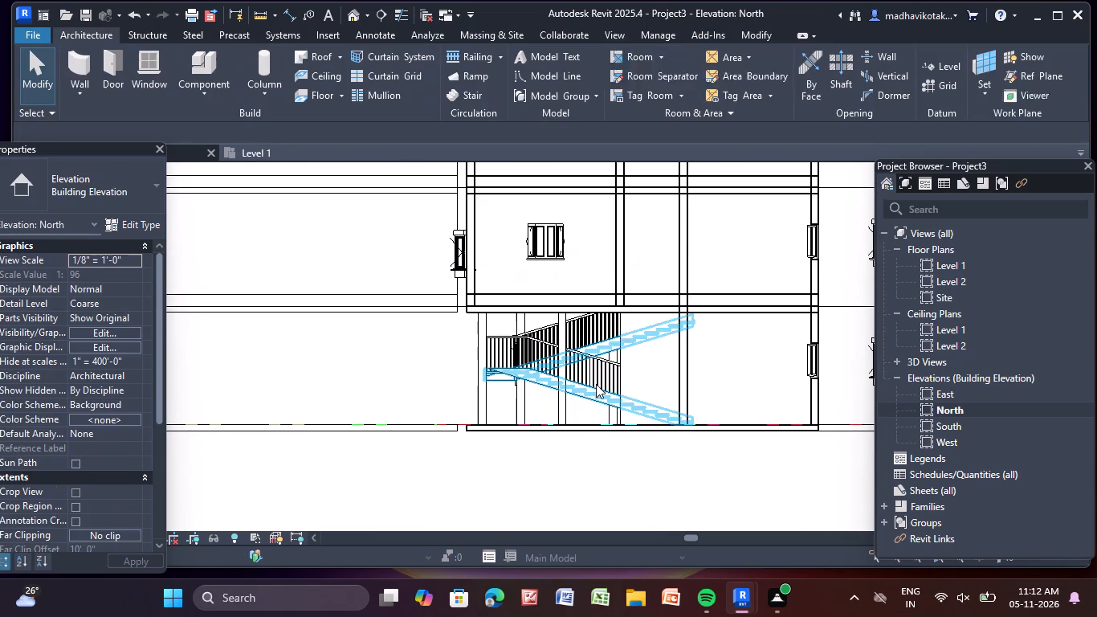
pyautogui.click(642, 379)
pyautogui.press('Delete')
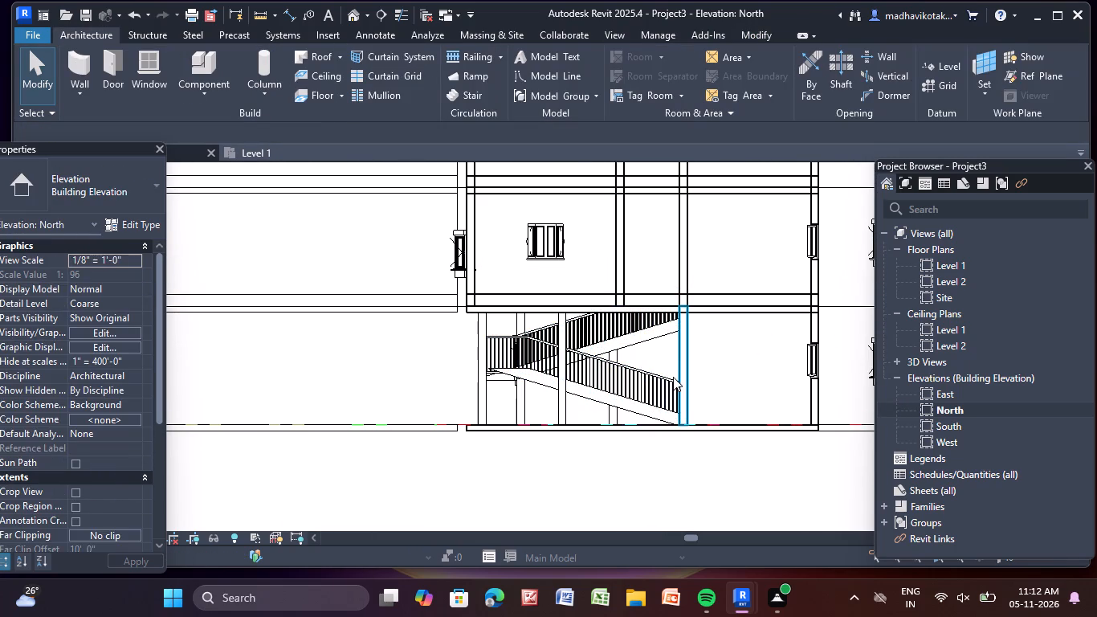
# Delete the Level 1 wall strip at the stair's west end and the Windows_Bay_Splayed 910x910mm window exposed behind it.
pyautogui.click(683, 370)
pyautogui.press('Delete')
pyautogui.click(687, 361)
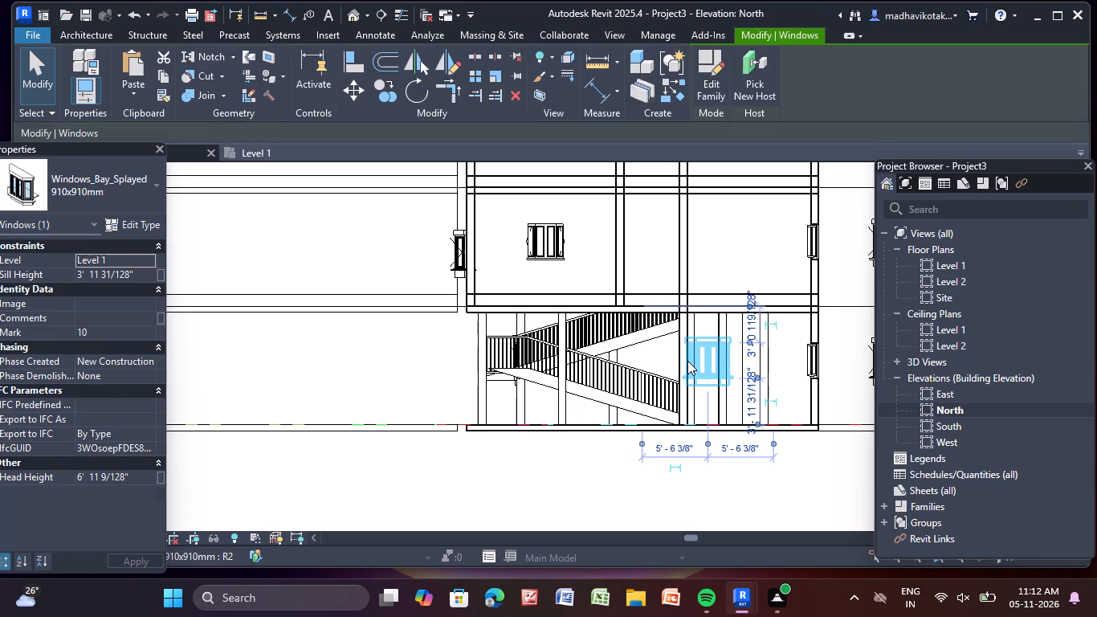
pyautogui.press('Delete')
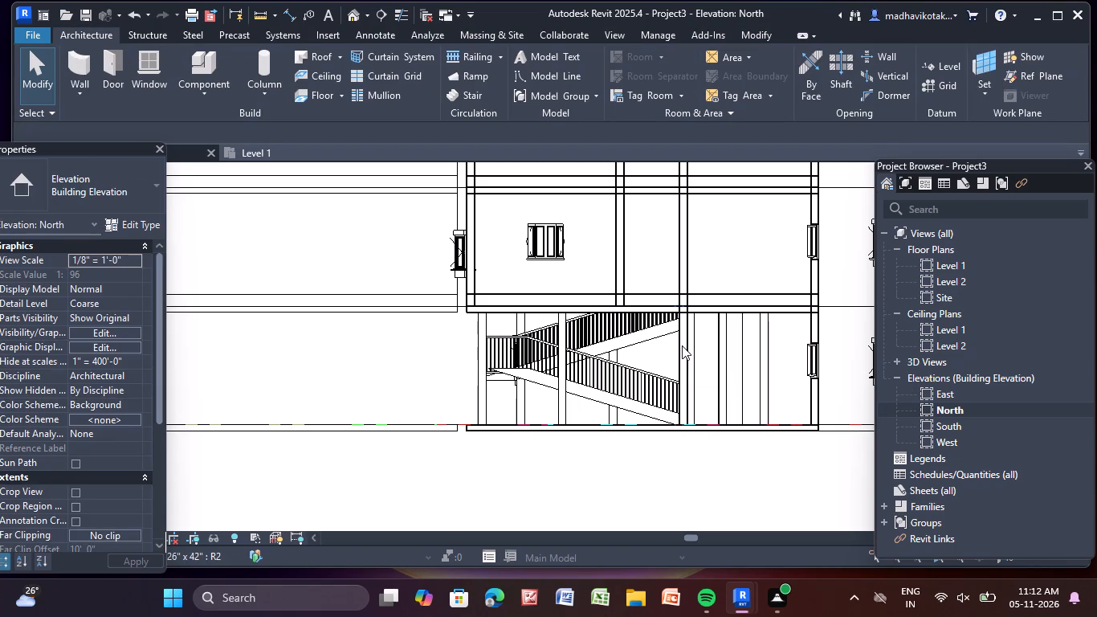
pyautogui.click(682, 345)
pyautogui.press('Delete')
# Clear the 4.5" and 9" Level 1 walls from the bay just west of the stair.
pyautogui.click(724, 394)
pyautogui.press('Delete')
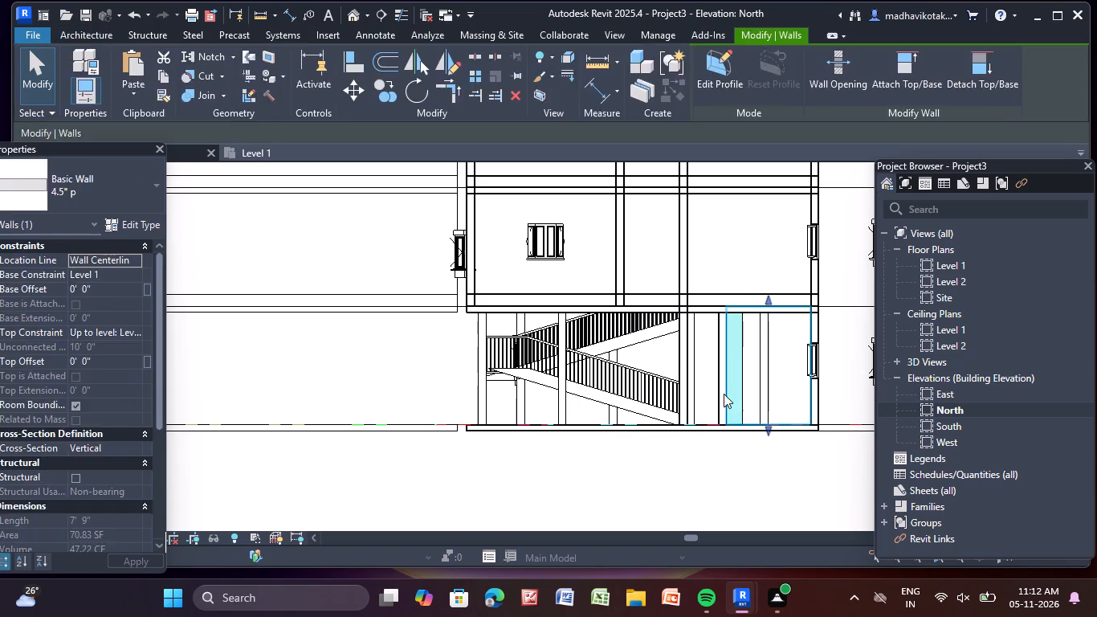
pyautogui.click(724, 394)
pyautogui.press('Delete')
pyautogui.click(747, 395)
pyautogui.press('Delete')
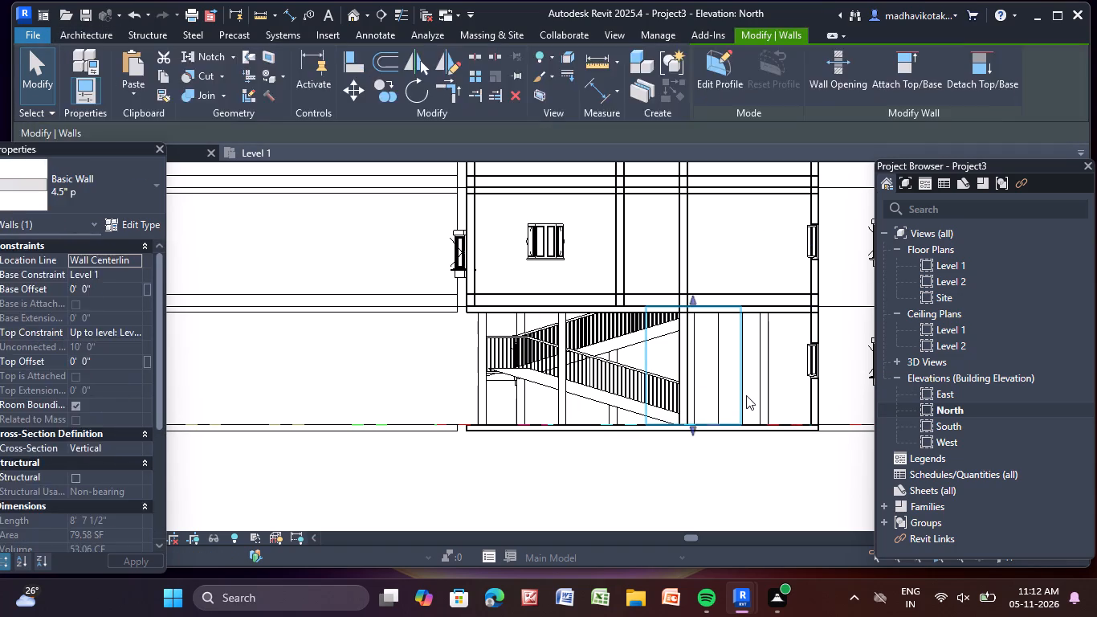
pyautogui.click(745, 395)
pyautogui.press('Delete')
pyautogui.click(742, 391)
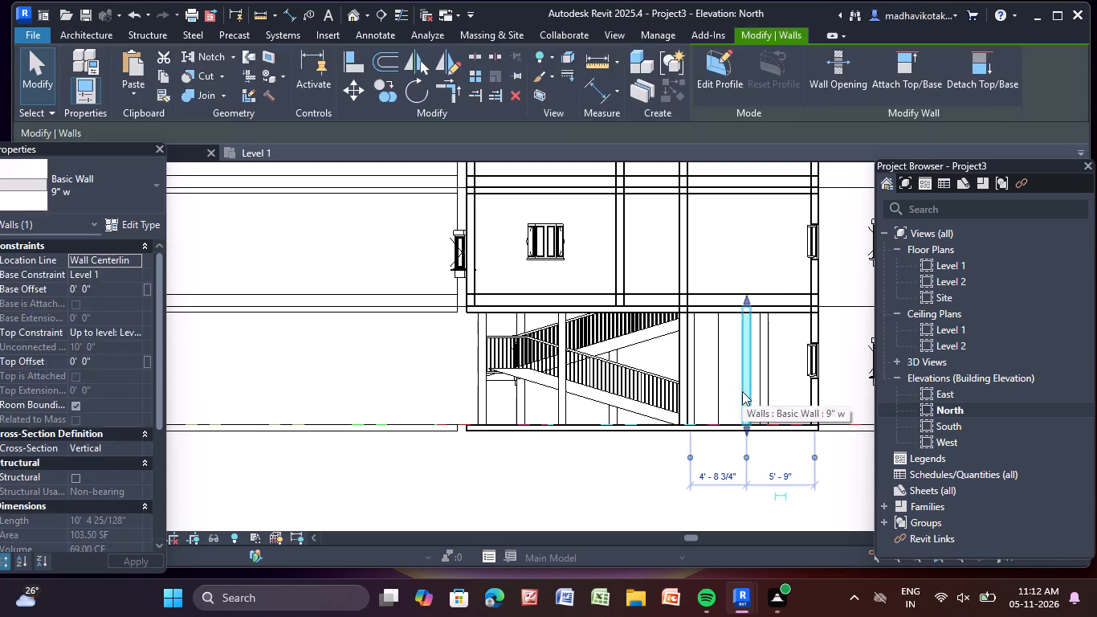
pyautogui.press('Delete')
pyautogui.click(759, 400)
pyautogui.press('Delete')
# Clear the overlapping Level 1 walls and window at the adjoining block's west end.
pyautogui.click(806, 393)
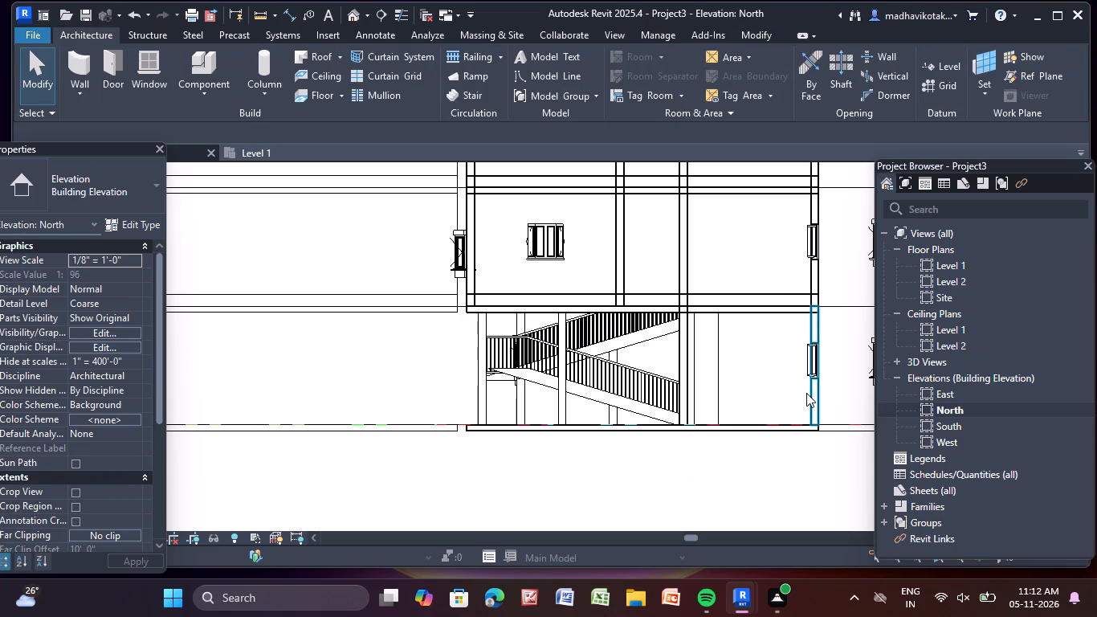
pyautogui.press('Delete')
pyautogui.click(817, 383)
pyautogui.press('Delete')
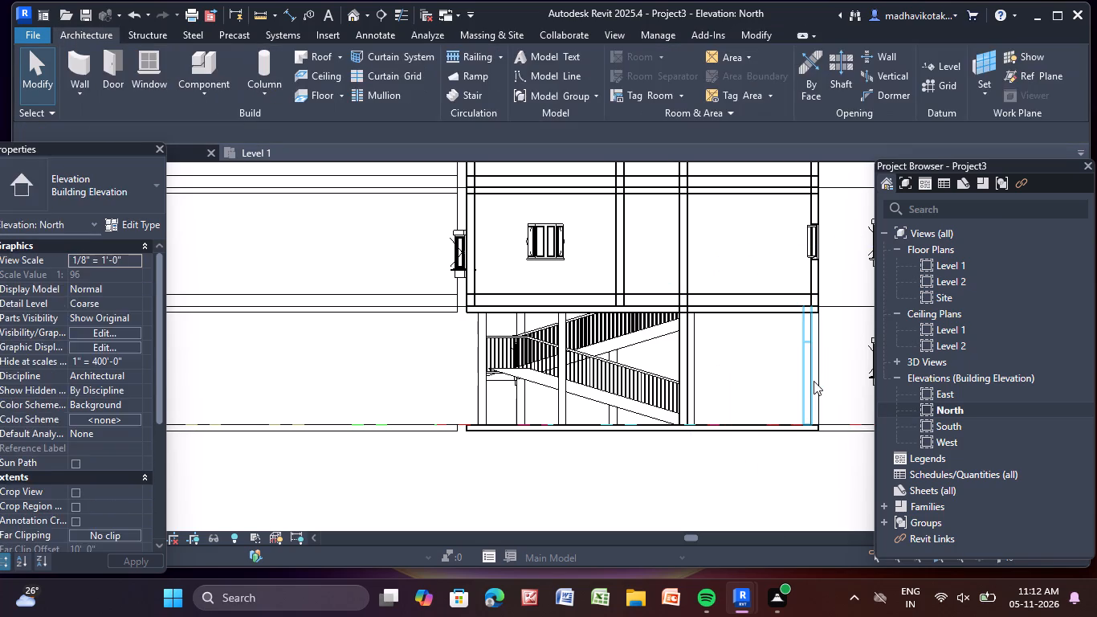
pyautogui.click(814, 381)
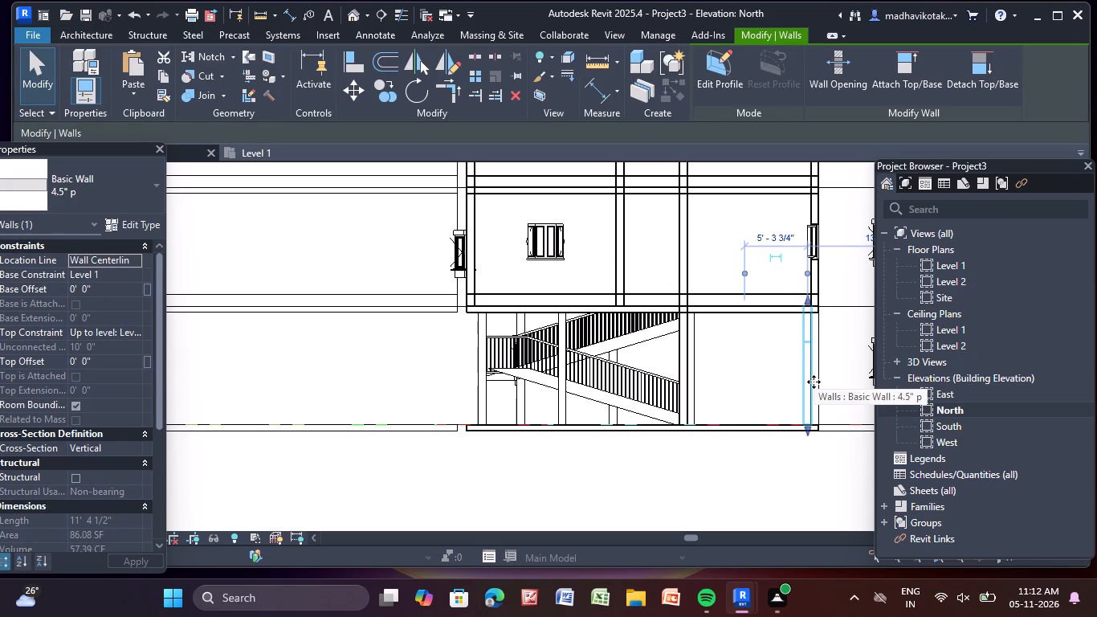
pyautogui.click(811, 381)
pyautogui.press('Delete')
pyautogui.click(814, 382)
pyautogui.press('Delete')
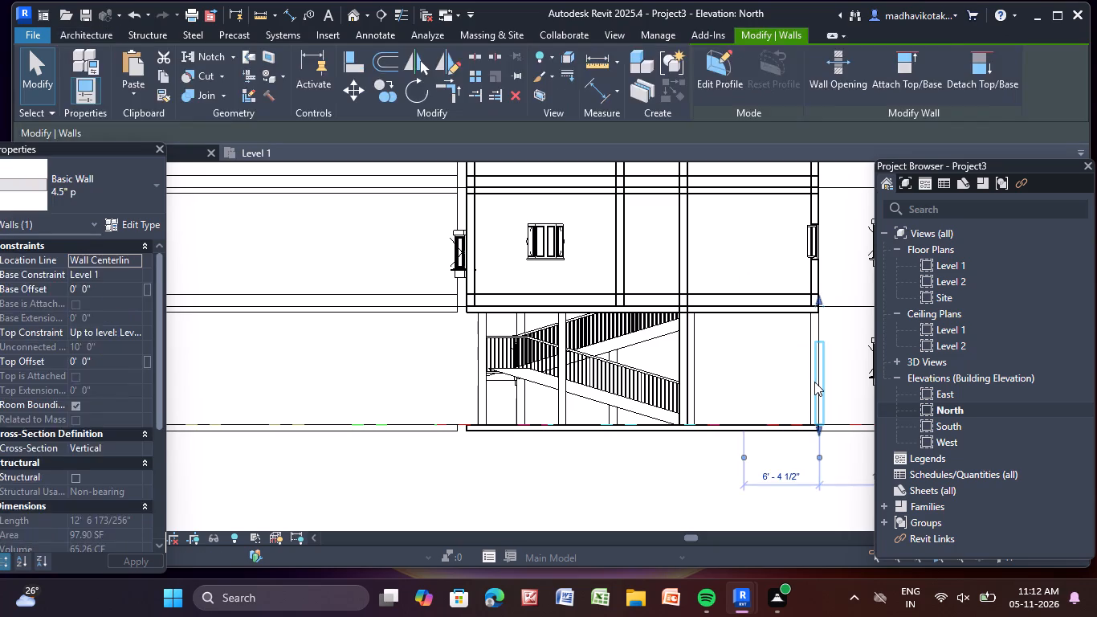
pyautogui.click(816, 381)
pyautogui.press('Delete')
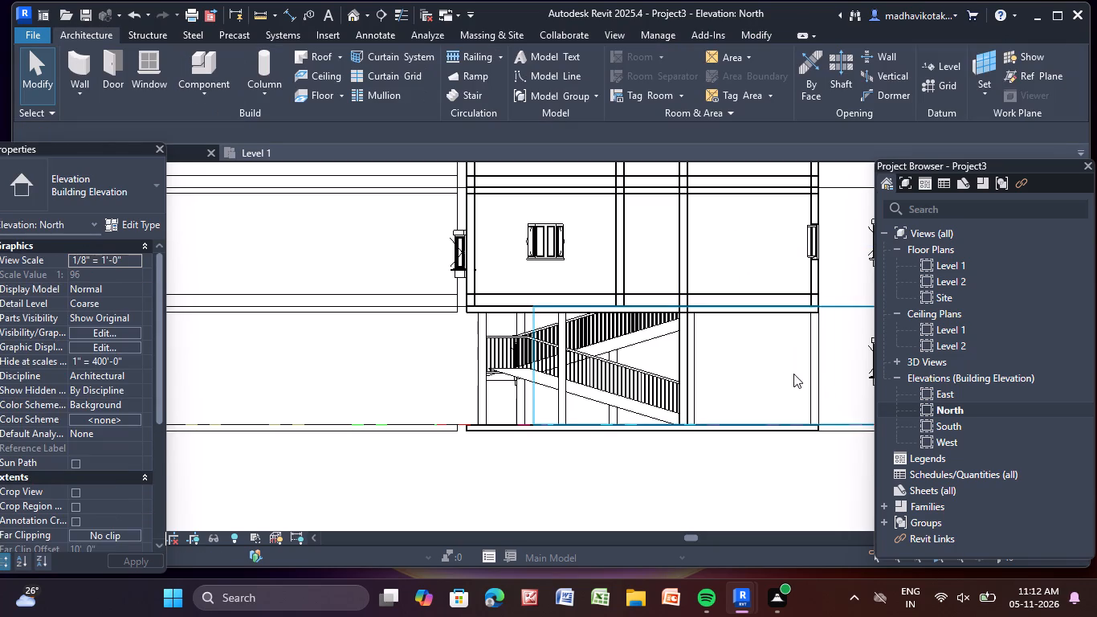
pyautogui.scroll(4, 832, 352)
pyautogui.click(814, 346)
pyautogui.press('Delete')
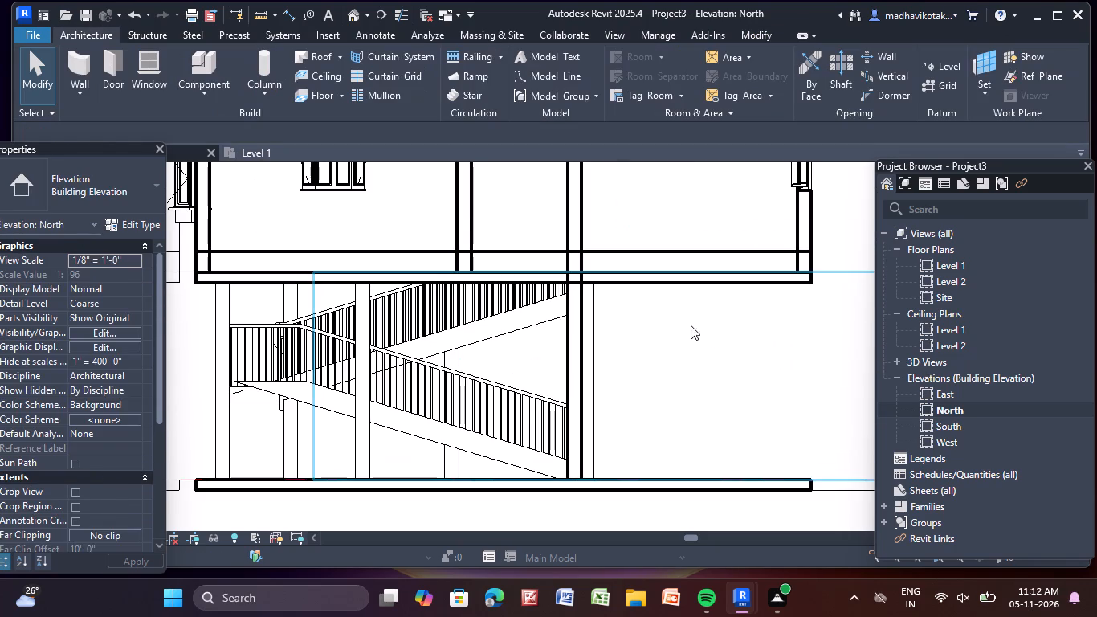
# Delete the remaining Level 1 wall strips crossing the west end of the stair flights.
pyautogui.click(593, 366)
pyautogui.press('Delete')
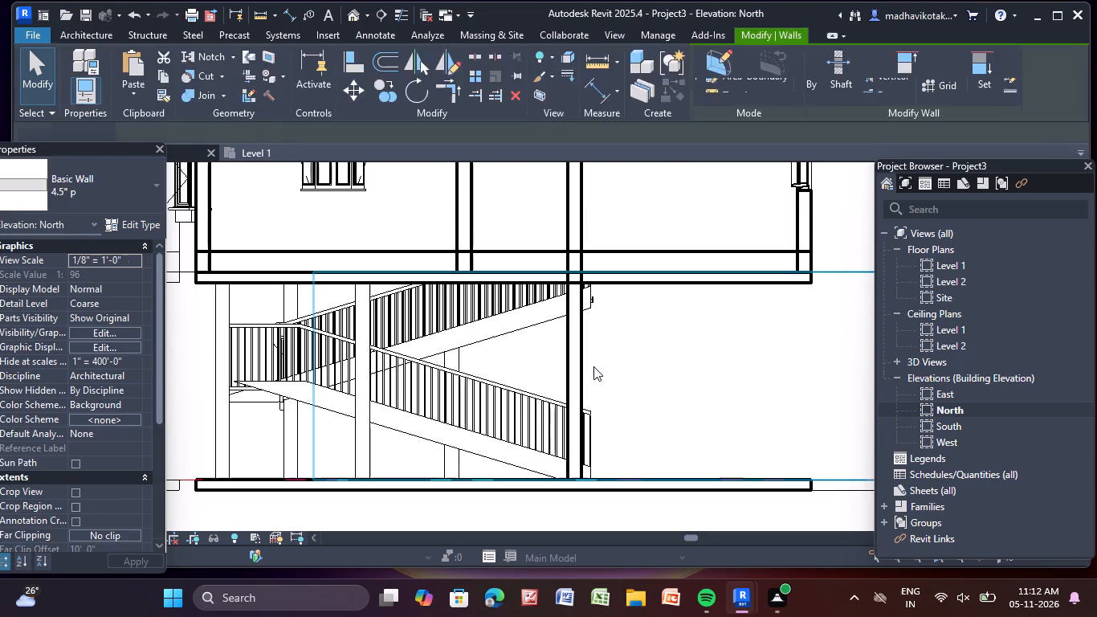
pyautogui.click(577, 369)
pyautogui.press('Delete')
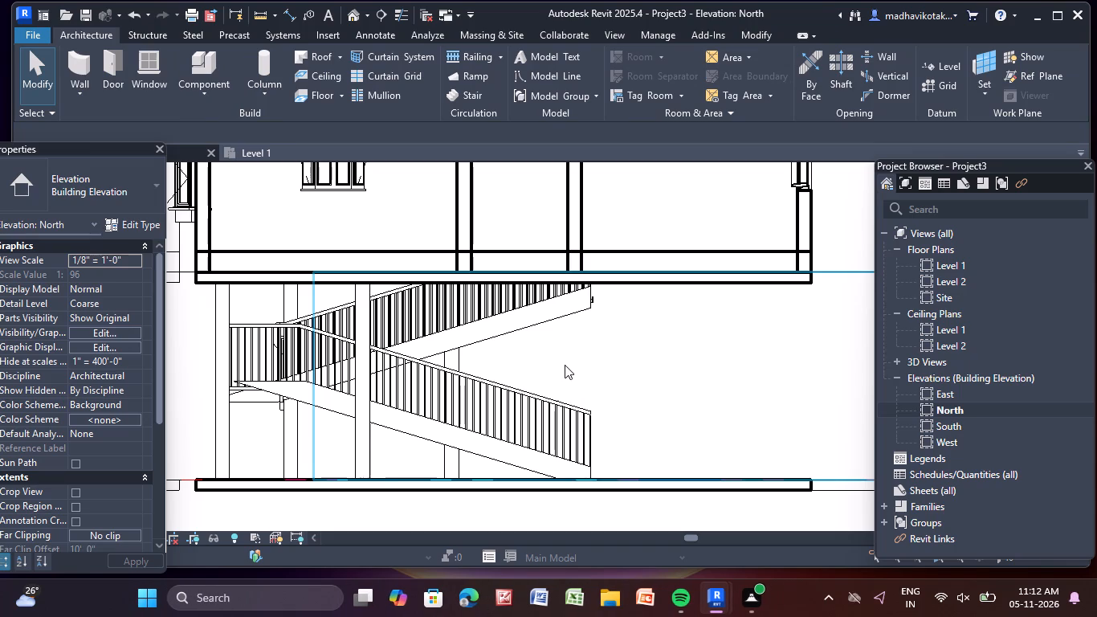
# Delete the two narrow Level 1 wall strips crossing the flights and the 4.5" walls spanning between them.
pyautogui.click(369, 454)
pyautogui.press('Delete')
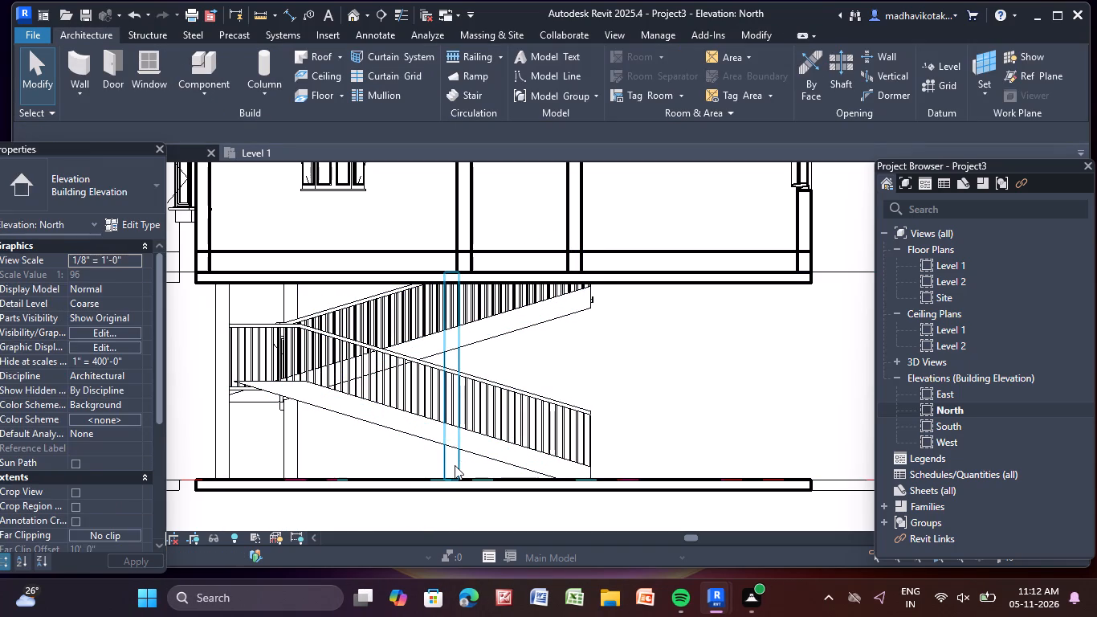
pyautogui.click(455, 465)
pyautogui.press('Delete')
pyautogui.click(450, 461)
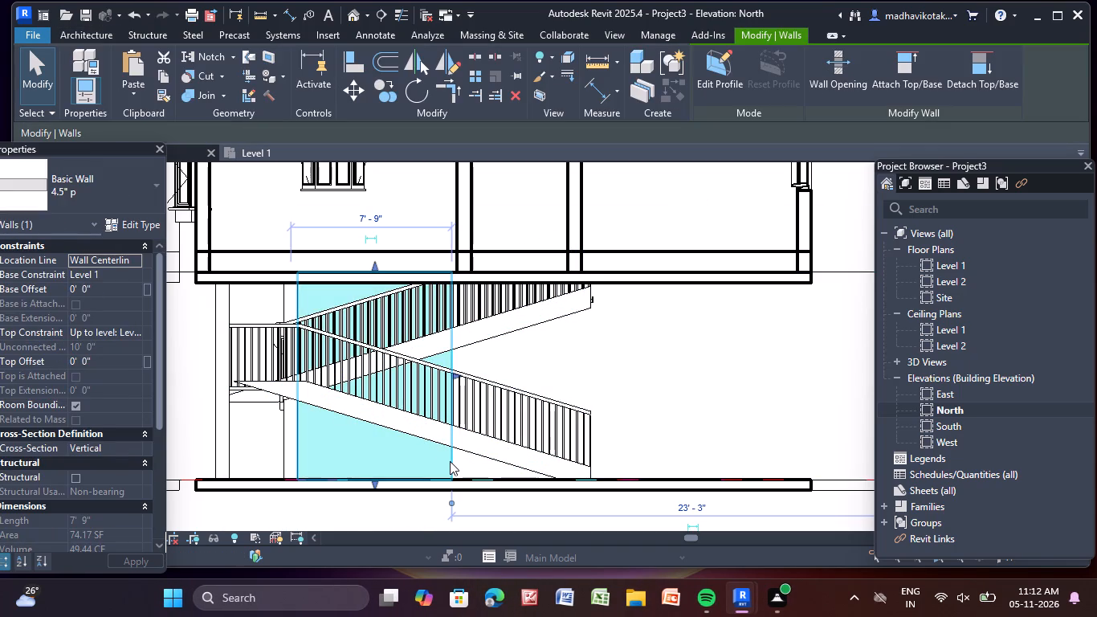
pyautogui.press('Delete')
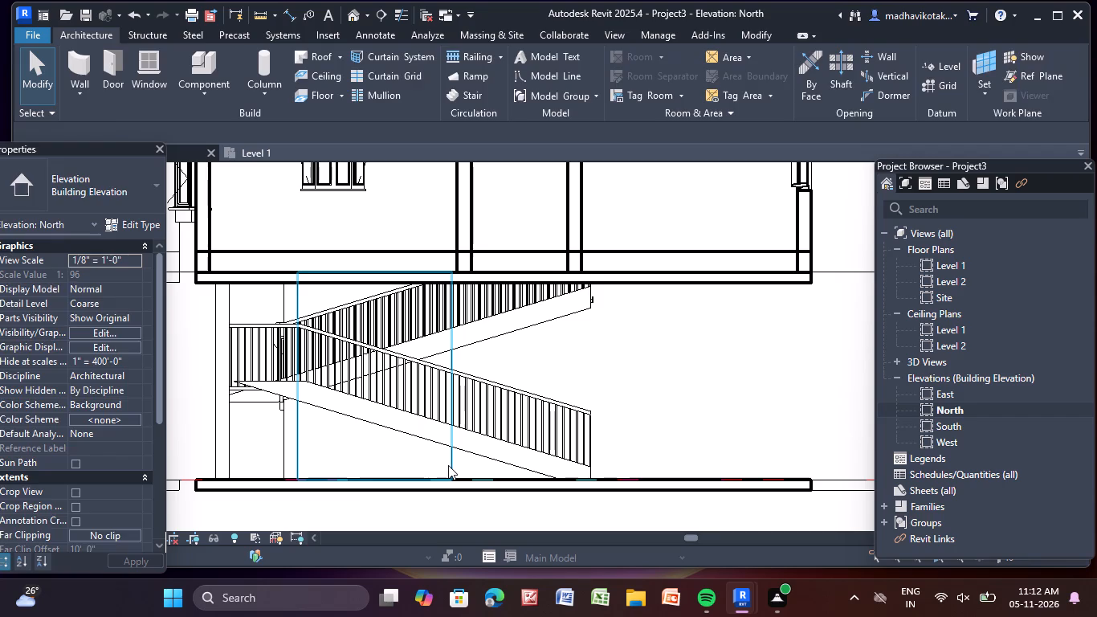
pyautogui.click(448, 465)
pyautogui.press('Delete')
# Delete the wide 9" Level 1 wall and the successive walls exposed behind the stair's lower flight.
pyautogui.click(312, 457)
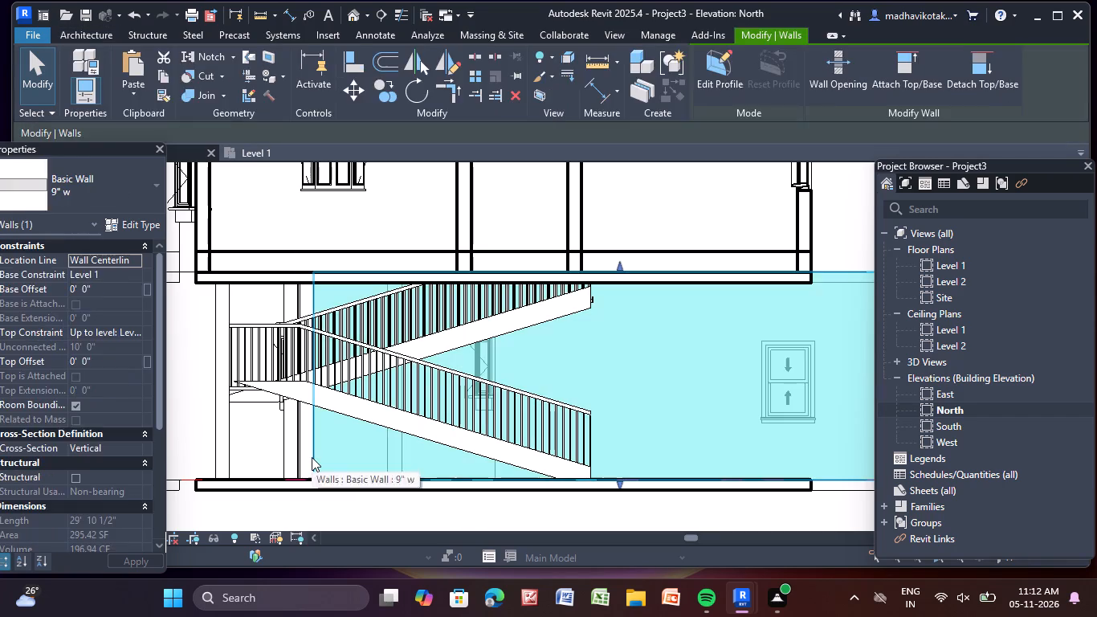
pyautogui.press('Delete')
pyautogui.click(310, 457)
pyautogui.press('Delete')
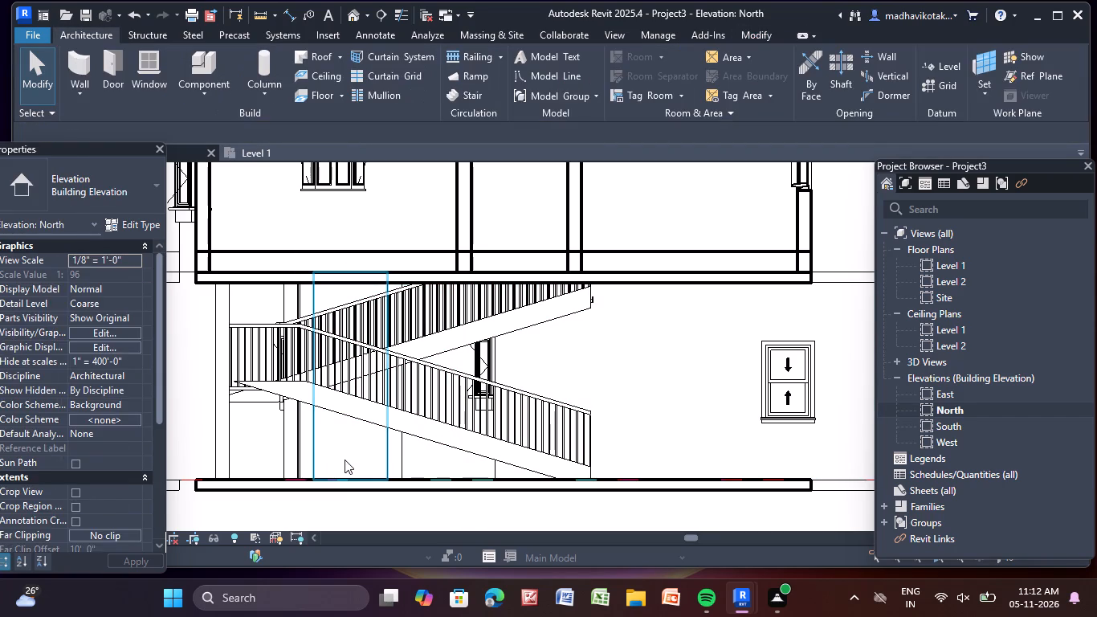
pyautogui.click(346, 460)
pyautogui.press('Delete')
pyautogui.click(397, 460)
pyautogui.press('Delete')
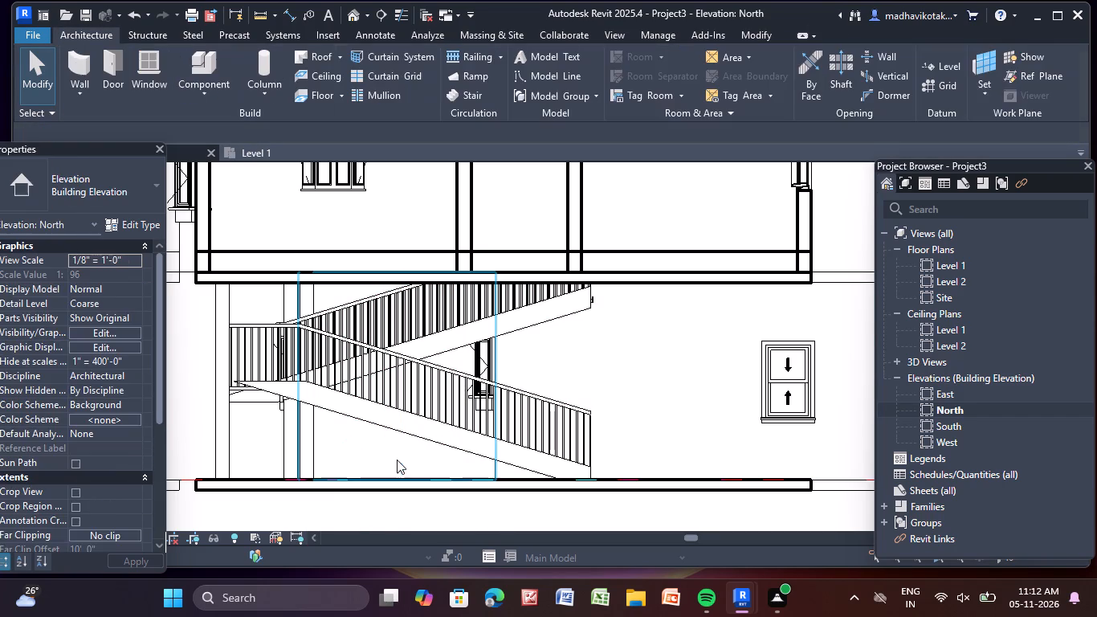
pyautogui.click(432, 462)
pyautogui.press('Delete')
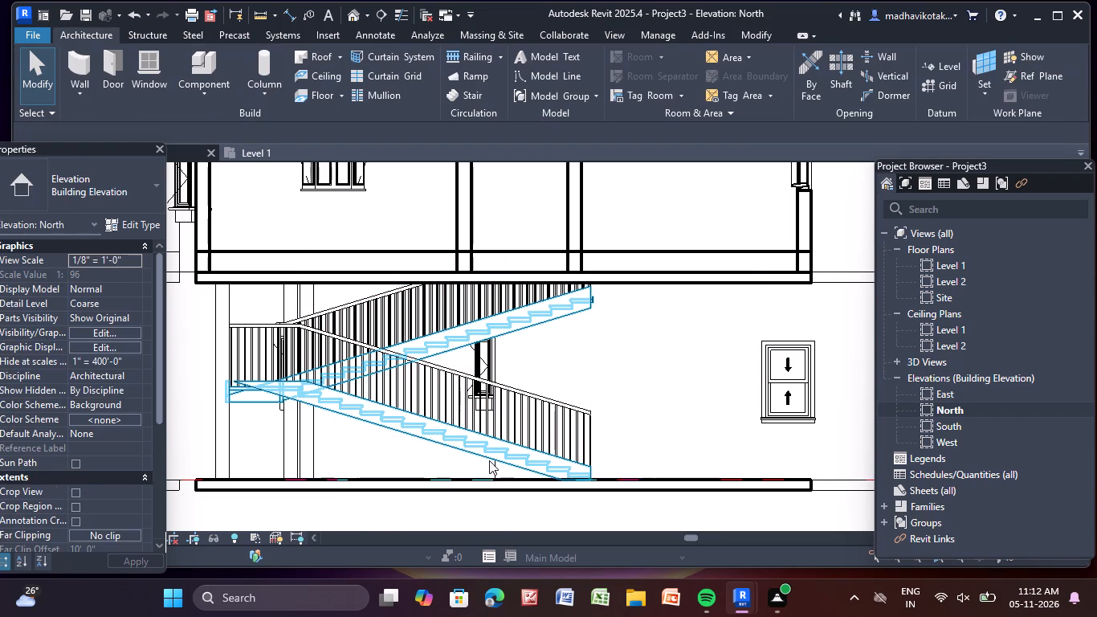
pyautogui.click(474, 465)
pyautogui.press('Delete')
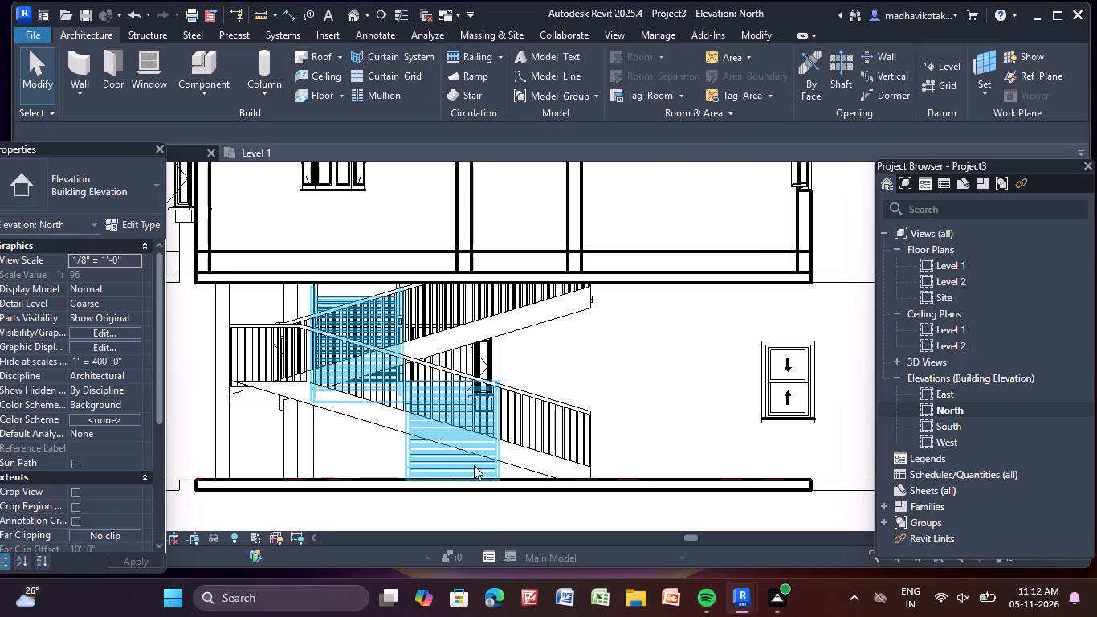
# Delete the overlapping Level 1 column and 9" wall strips standing beneath the stair's lower flight near the intermediate landing.
pyautogui.click(316, 455)
pyautogui.press('Delete')
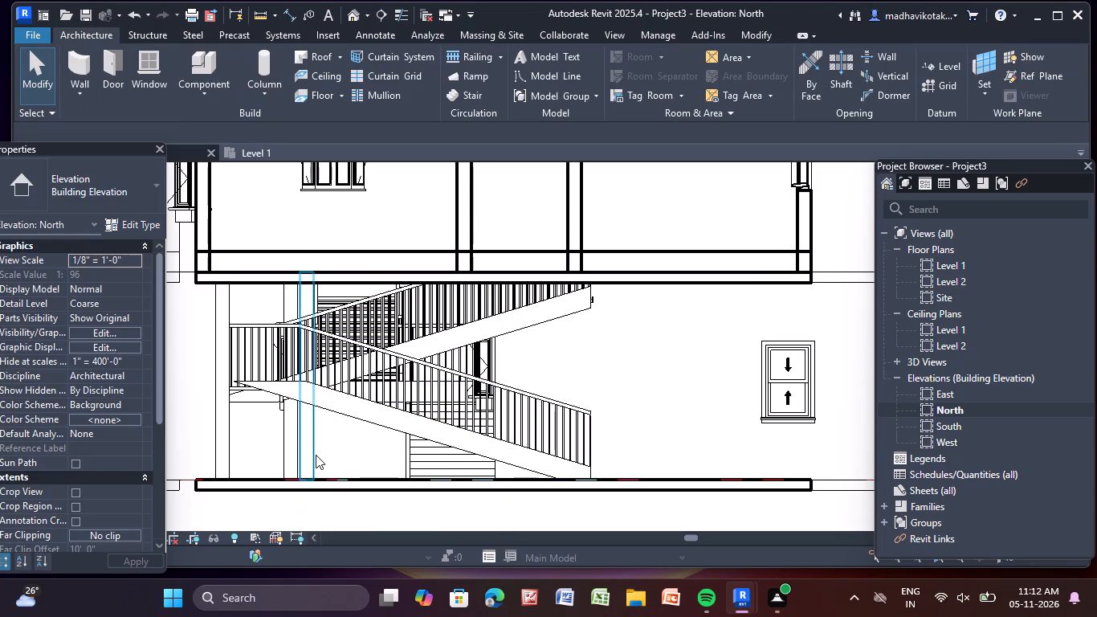
pyautogui.click(305, 455)
pyautogui.press('Delete')
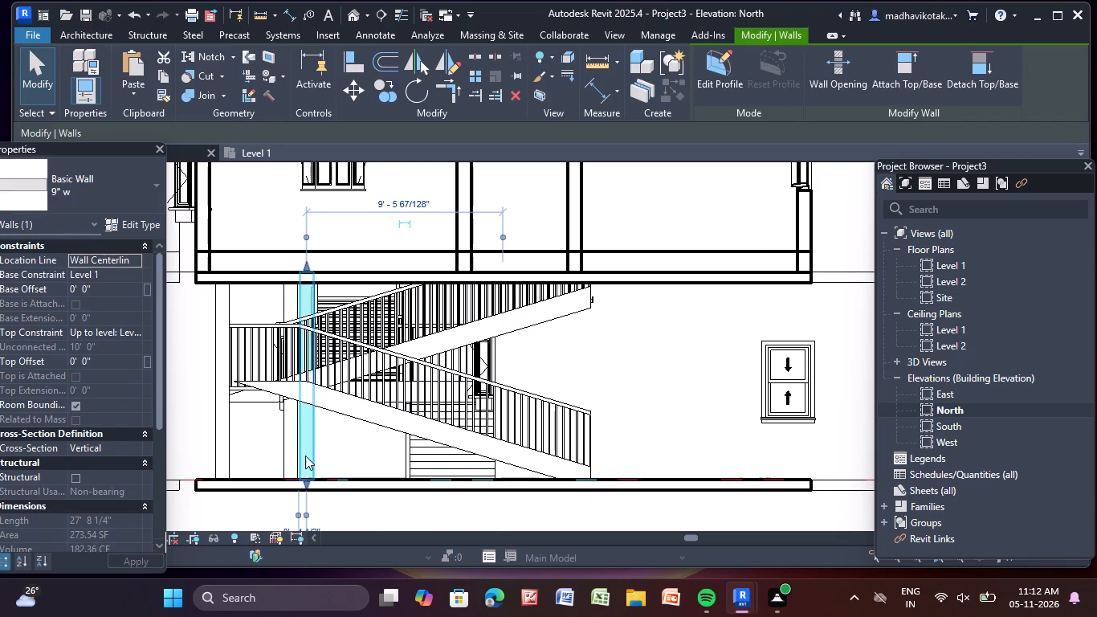
pyautogui.click(305, 456)
pyautogui.press('Delete')
pyautogui.click(305, 457)
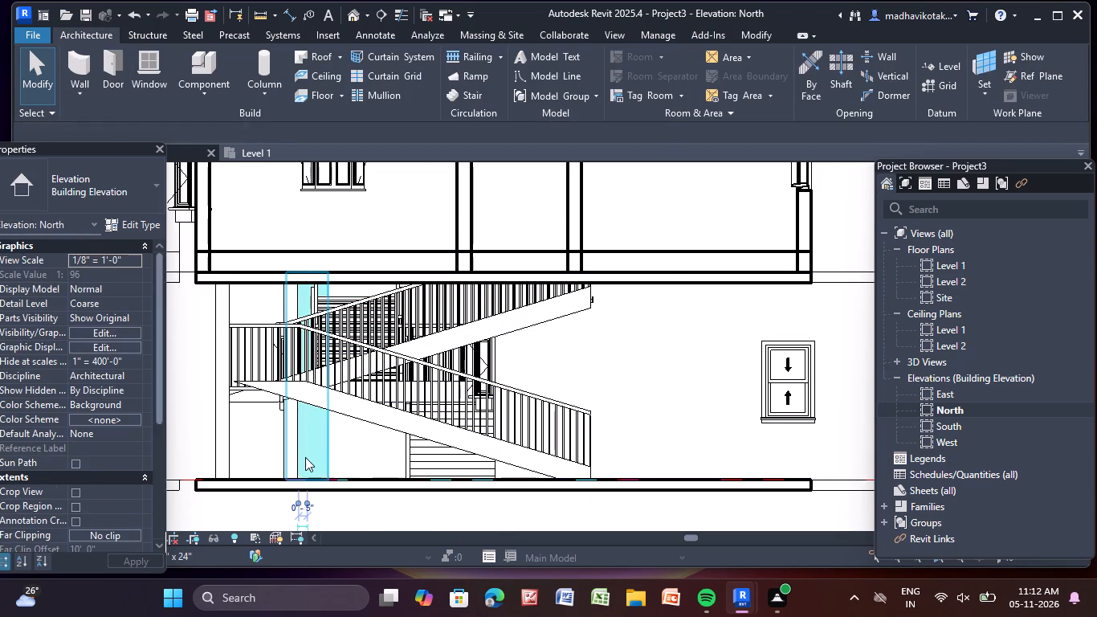
pyautogui.press('Delete')
pyautogui.click(300, 455)
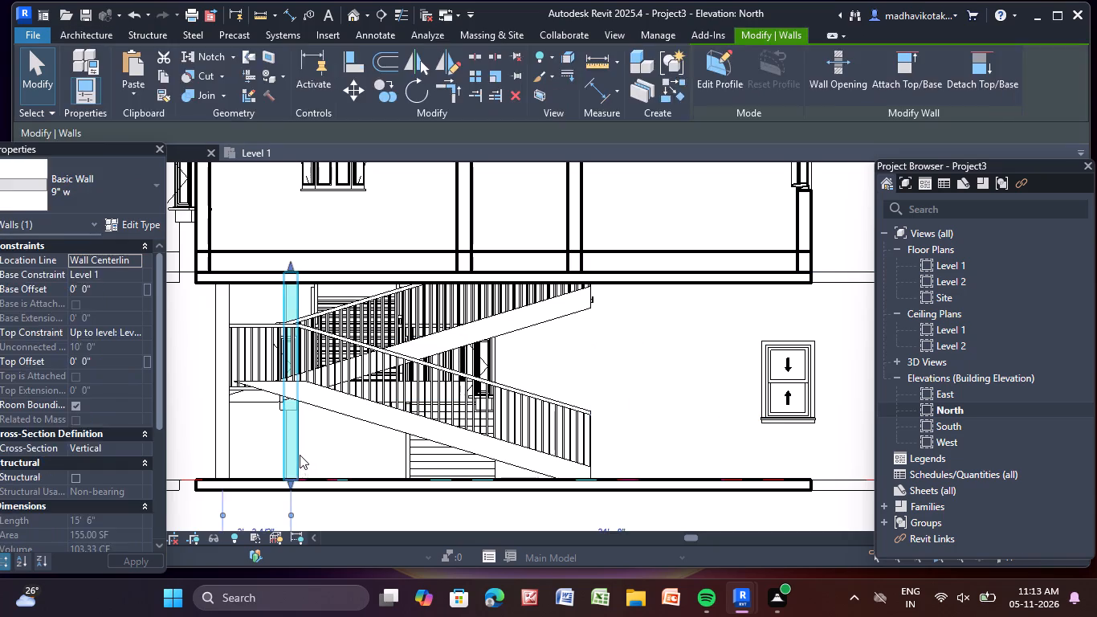
pyautogui.press('Delete')
pyautogui.click(298, 455)
pyautogui.press('Delete')
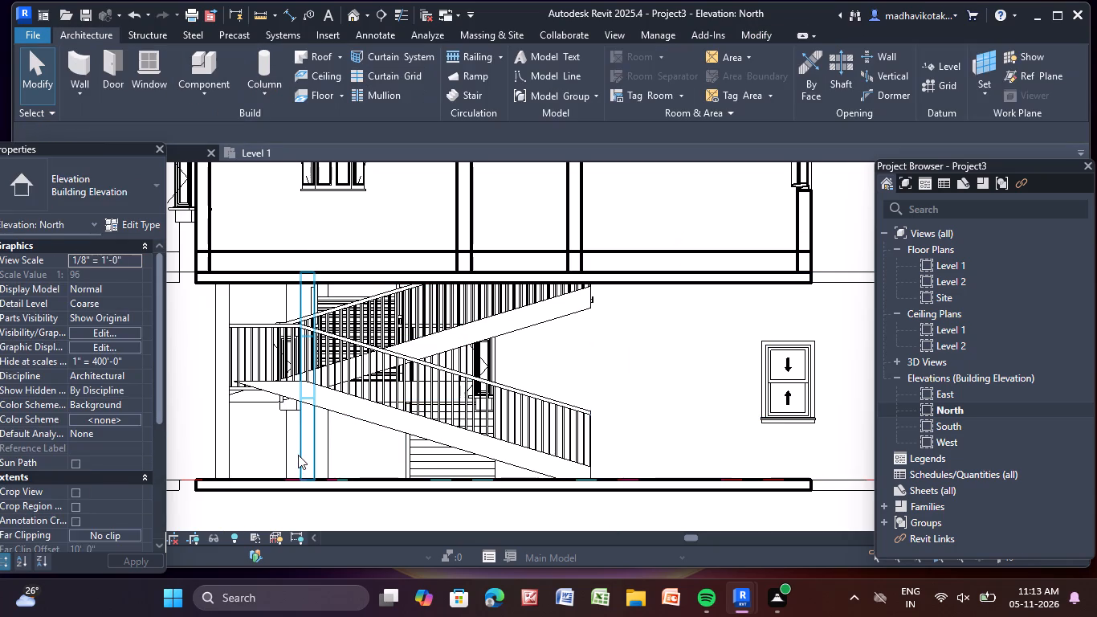
# Delete the remaining Level 1 columns and the wider walls exposed behind them at the landing end of the lower flight.
pyautogui.click(295, 453)
pyautogui.press('Delete')
pyautogui.click(299, 456)
pyautogui.press('Delete')
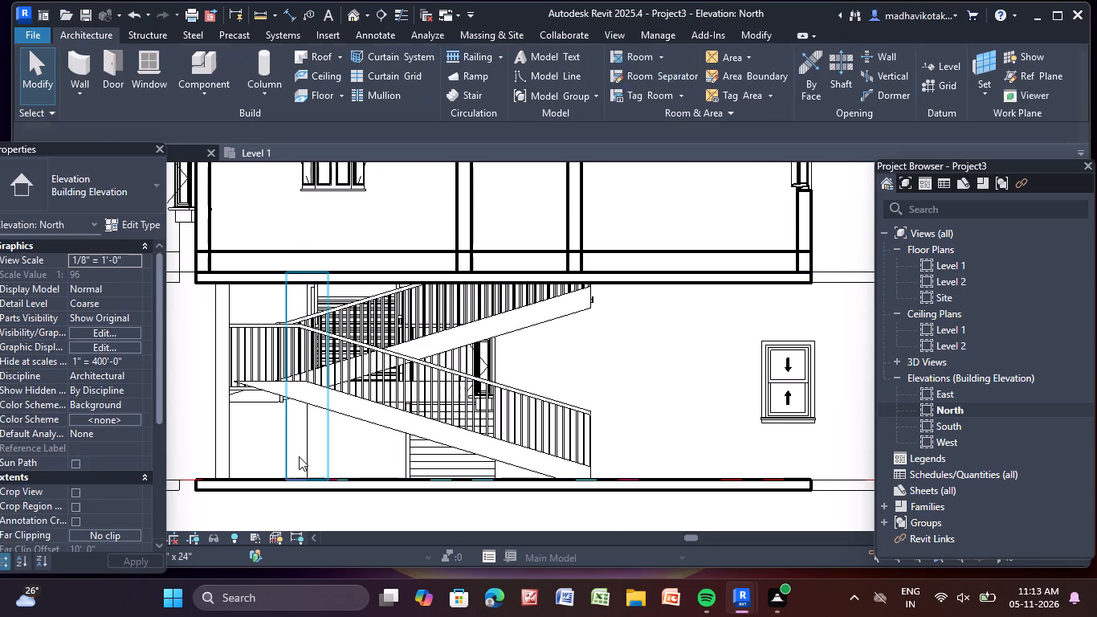
pyautogui.click(299, 456)
pyautogui.press('Delete')
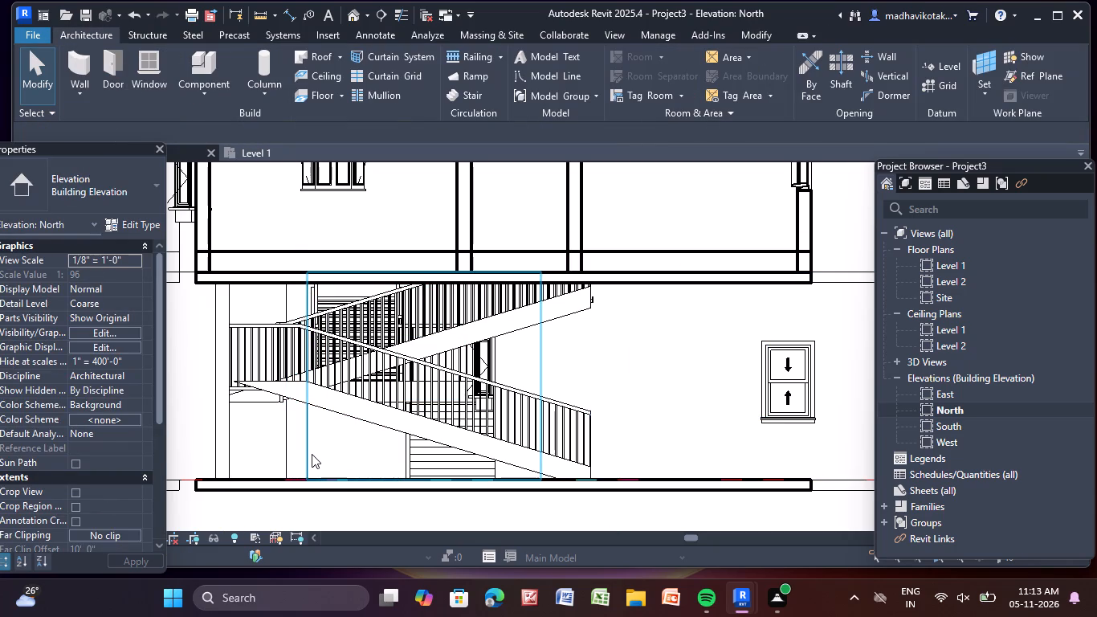
pyautogui.click(312, 454)
pyautogui.press('Delete')
pyautogui.click(300, 456)
pyautogui.press('Delete')
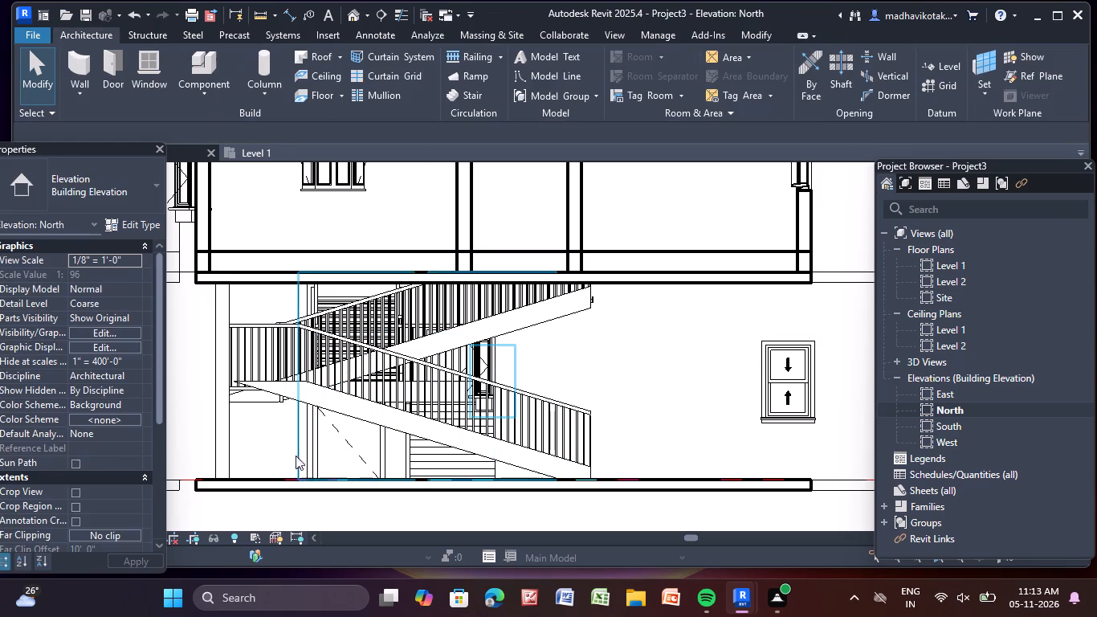
# Delete the 9" Level 1 wall at the landing's outer edge and the walls left beneath the lower flight.
pyautogui.click(224, 447)
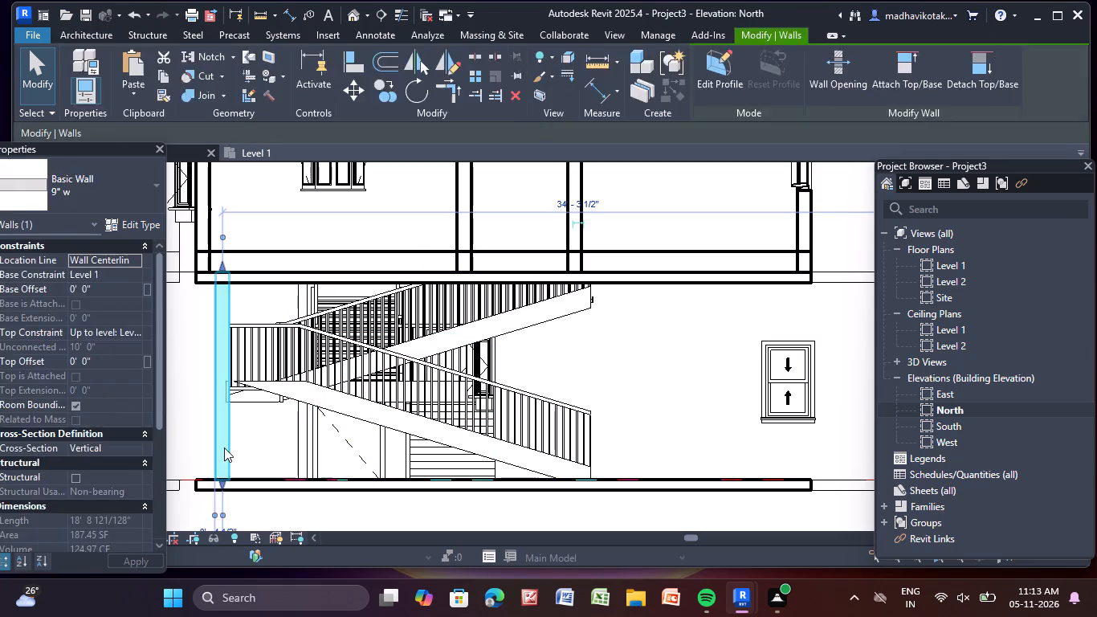
pyautogui.press('Delete')
pyautogui.click(301, 449)
pyautogui.press('Delete')
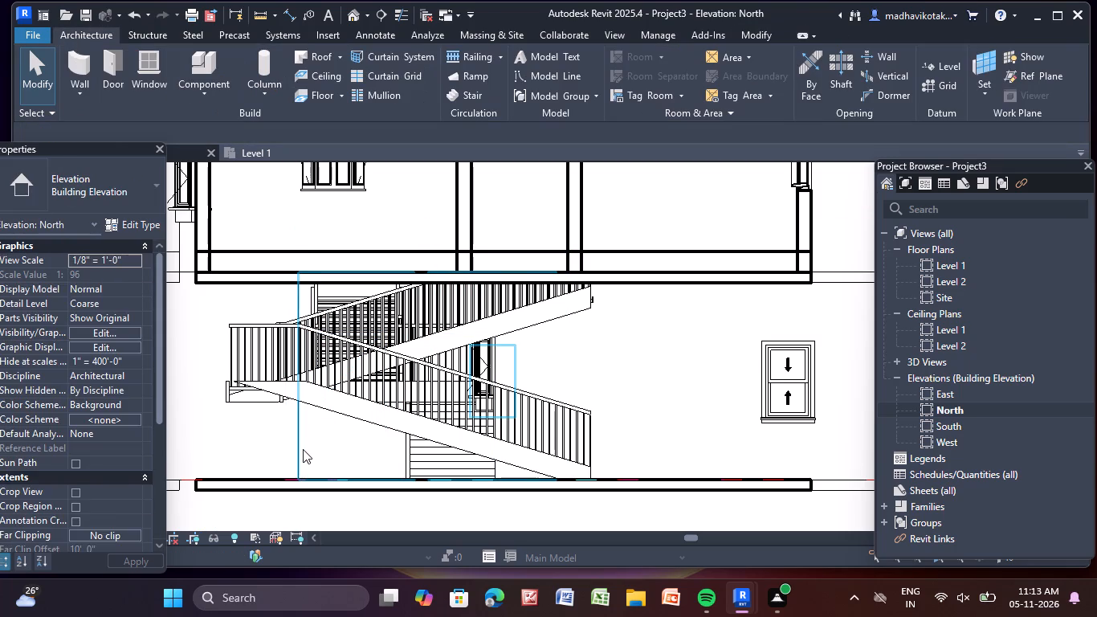
pyautogui.click(303, 449)
pyautogui.press('Delete')
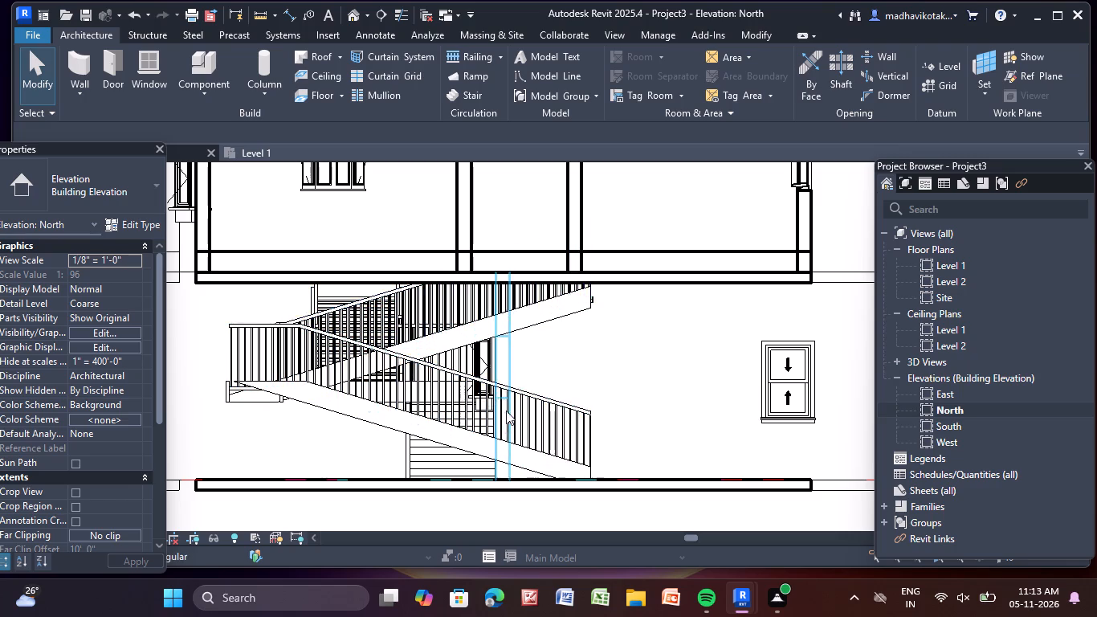
# Delete the Level 1 window showing behind the railing balusters between the two stair flights.
pyautogui.scroll(9, 487, 370)
pyautogui.click(487, 339)
pyautogui.press('Delete')
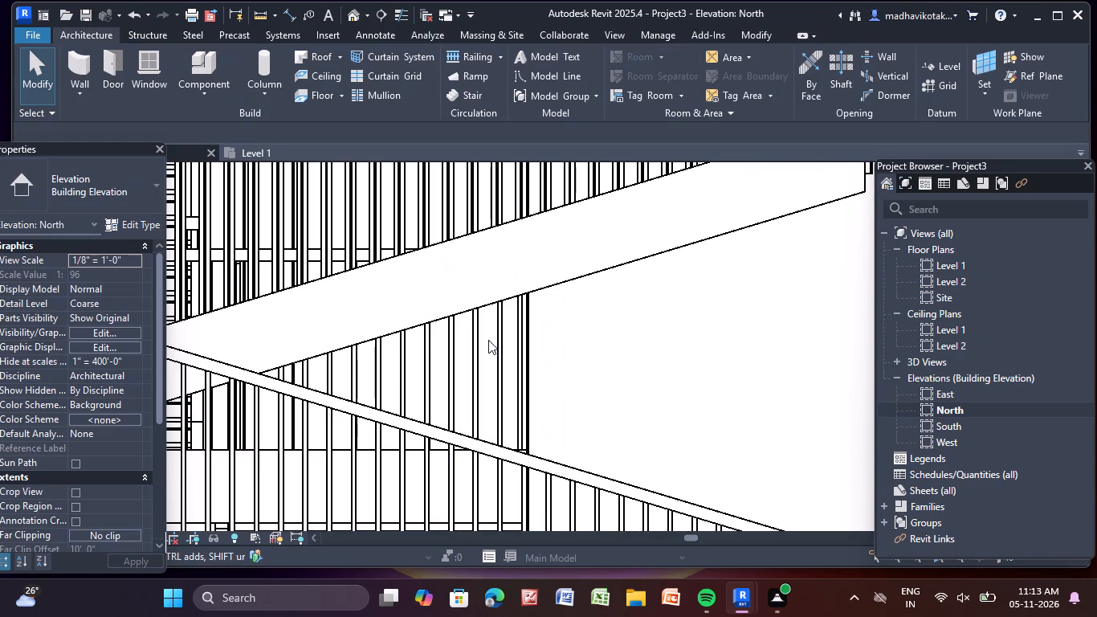
# Check the Level 1 stair flights and the adjacent bay for remaining walls, windows and columns.
pyautogui.scroll(-11, 543, 358)
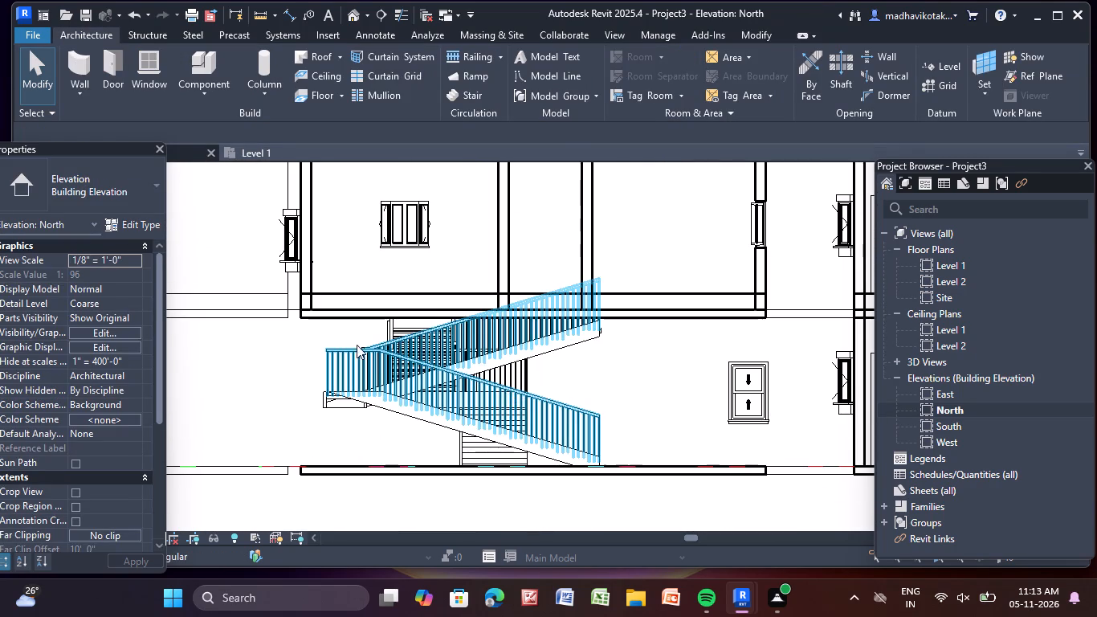
pyautogui.scroll(8, 389, 337)
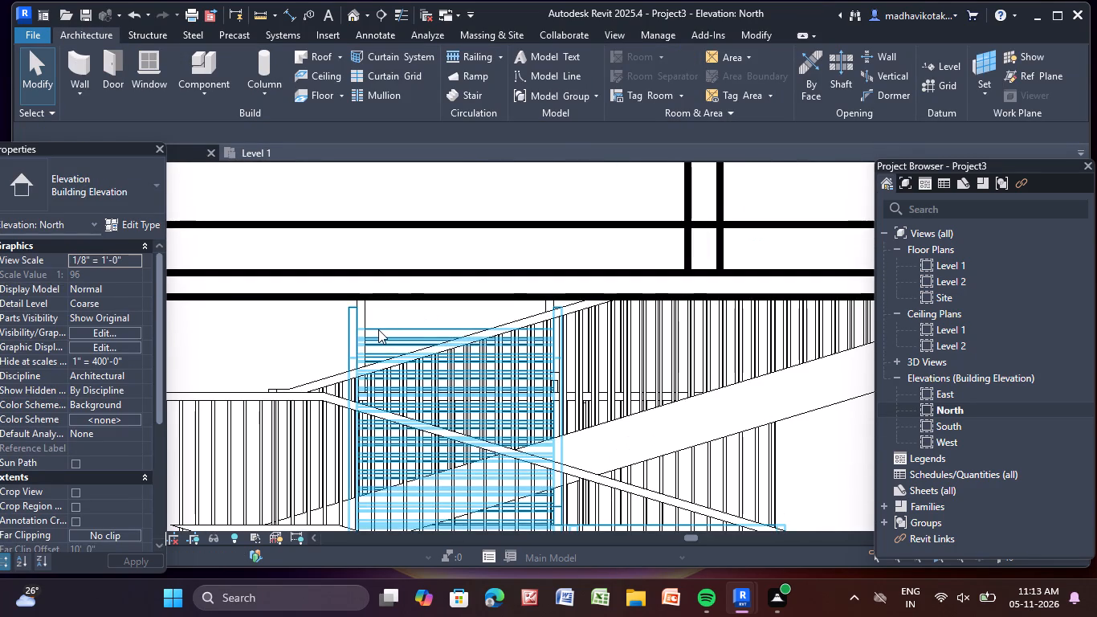
pyautogui.click(378, 329)
pyautogui.scroll(-6, 381, 329)
pyautogui.moveTo(419, 410); pyautogui.dragTo(339, 330, button='middle')
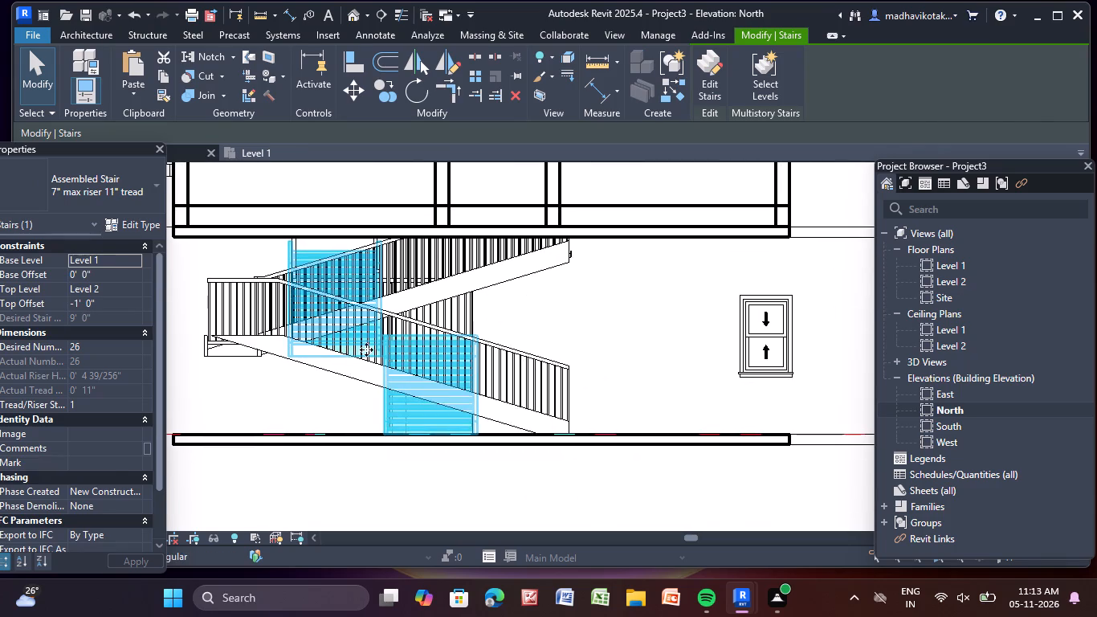
pyautogui.press('Escape')
pyautogui.moveTo(533, 386); pyautogui.dragTo(315, 423, button='middle')
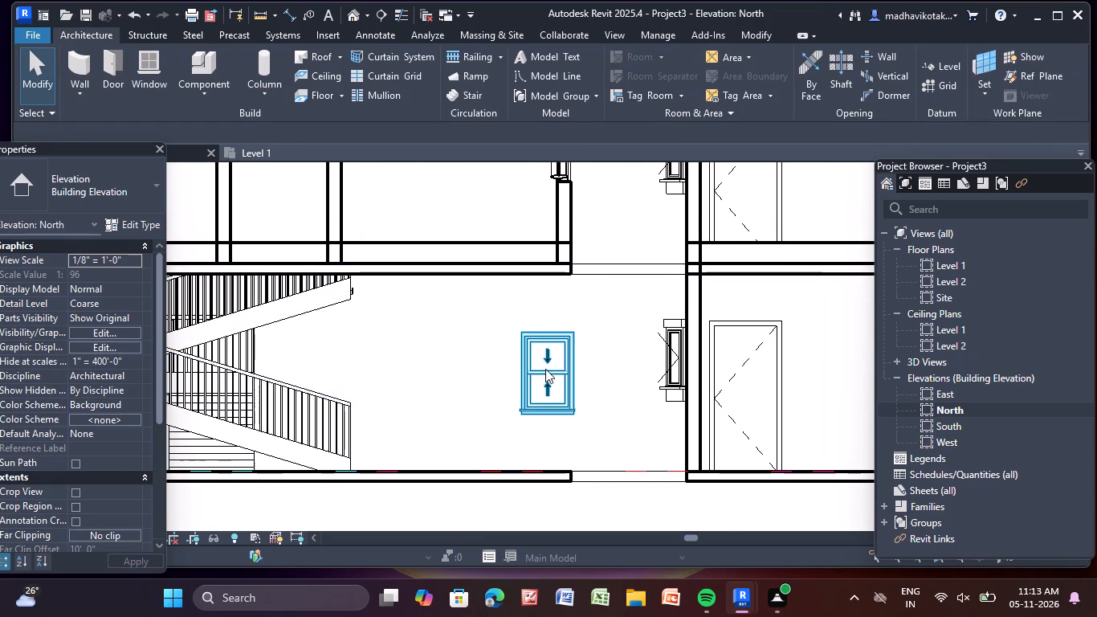
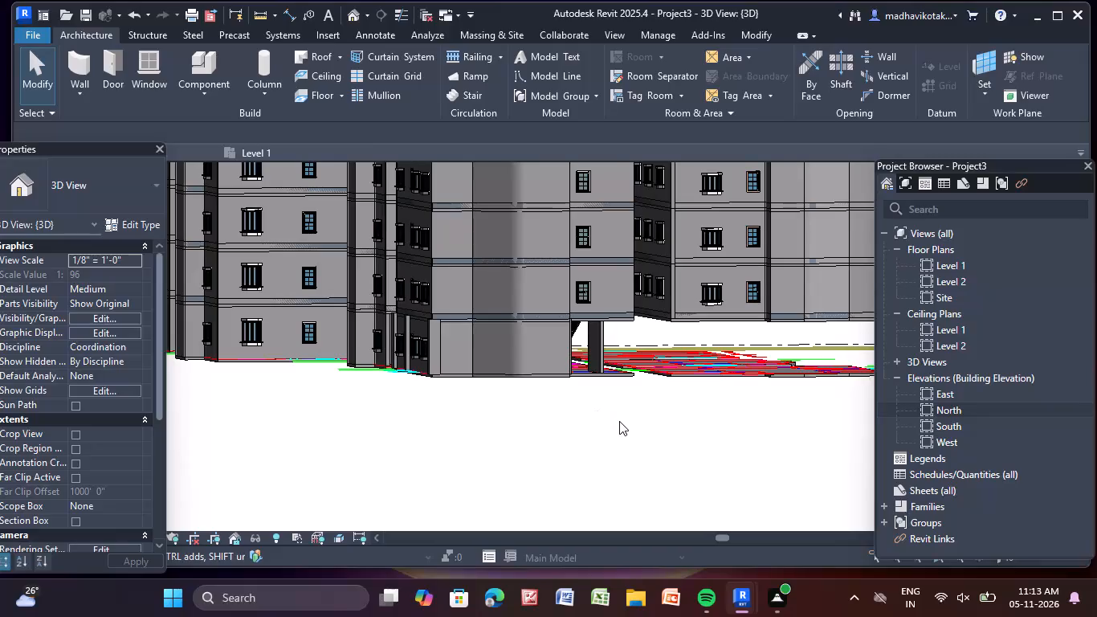
# Examine the building's ground storey, staircase and exposed floor slabs from several angles in the 3D view.
pyautogui.moveTo(617, 422); pyautogui.dragTo(581, 434, button='middle')
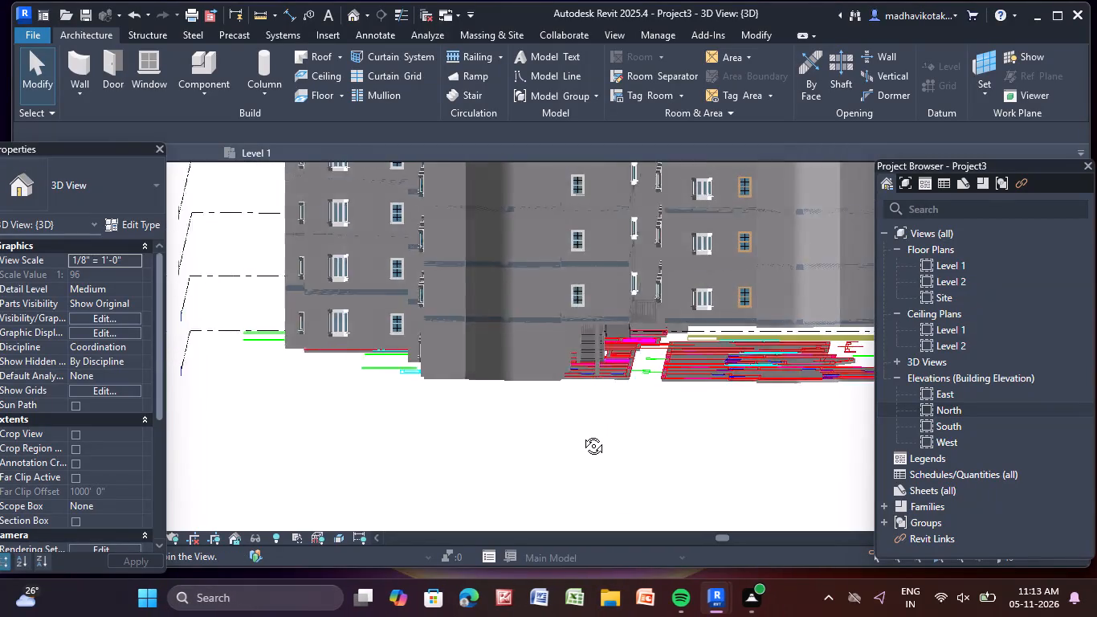
pyautogui.moveTo(581, 434); pyautogui.dragTo(563, 431, button='middle')
pyautogui.moveTo(642, 418); pyautogui.dragTo(515, 389, button='middle')
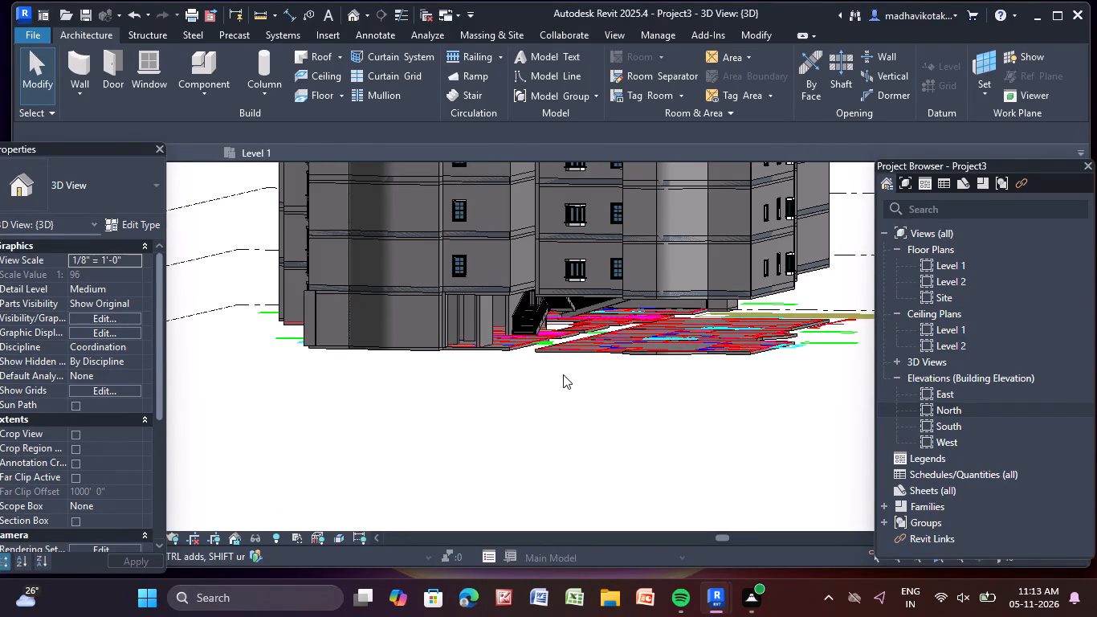
pyautogui.scroll(8, 631, 300)
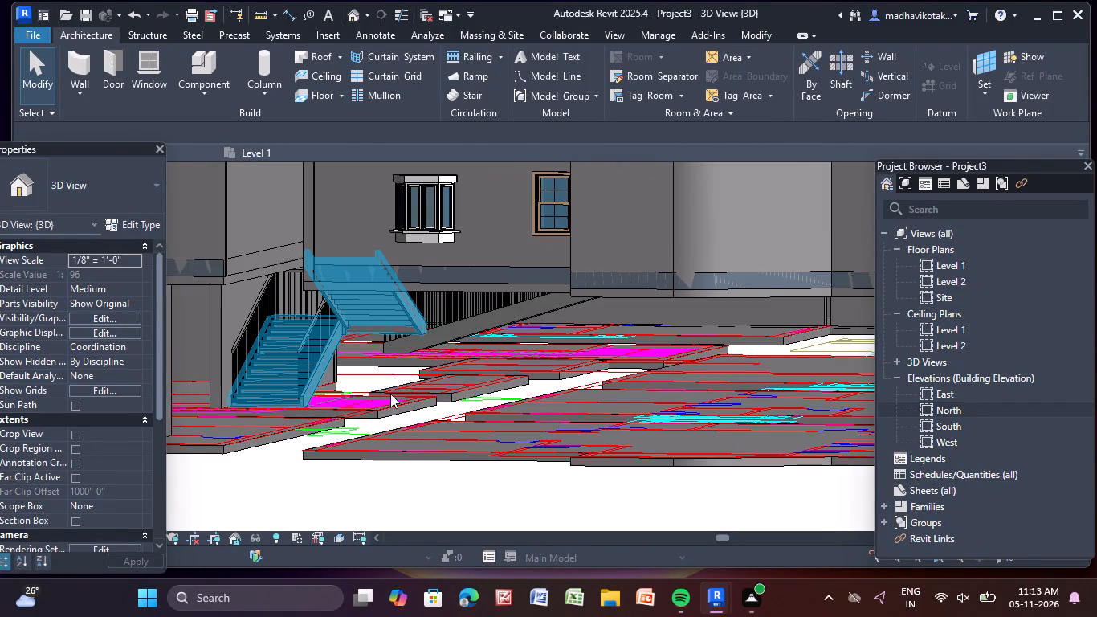
pyautogui.moveTo(393, 394); pyautogui.dragTo(506, 384, button='middle')
pyautogui.keyDown('shift'); pyautogui.moveTo(354, 430); pyautogui.dragTo(406, 431, button='middle'); pyautogui.keyUp('shift')
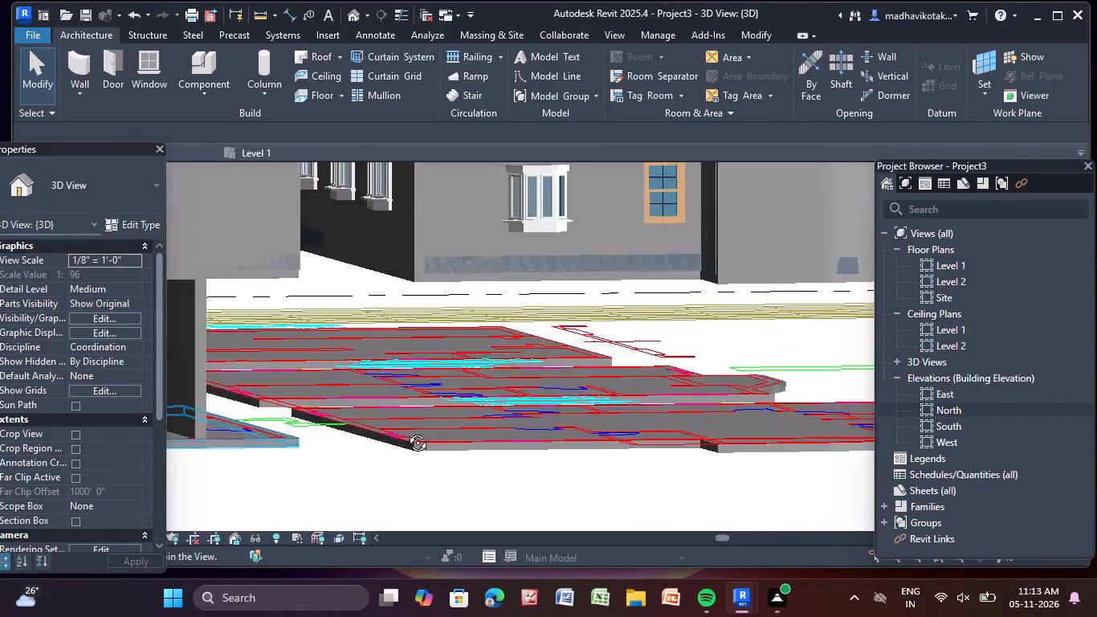
pyautogui.keyDown('shift'); pyautogui.moveTo(406, 431); pyautogui.dragTo(662, 447, button='middle'); pyautogui.keyUp('shift')
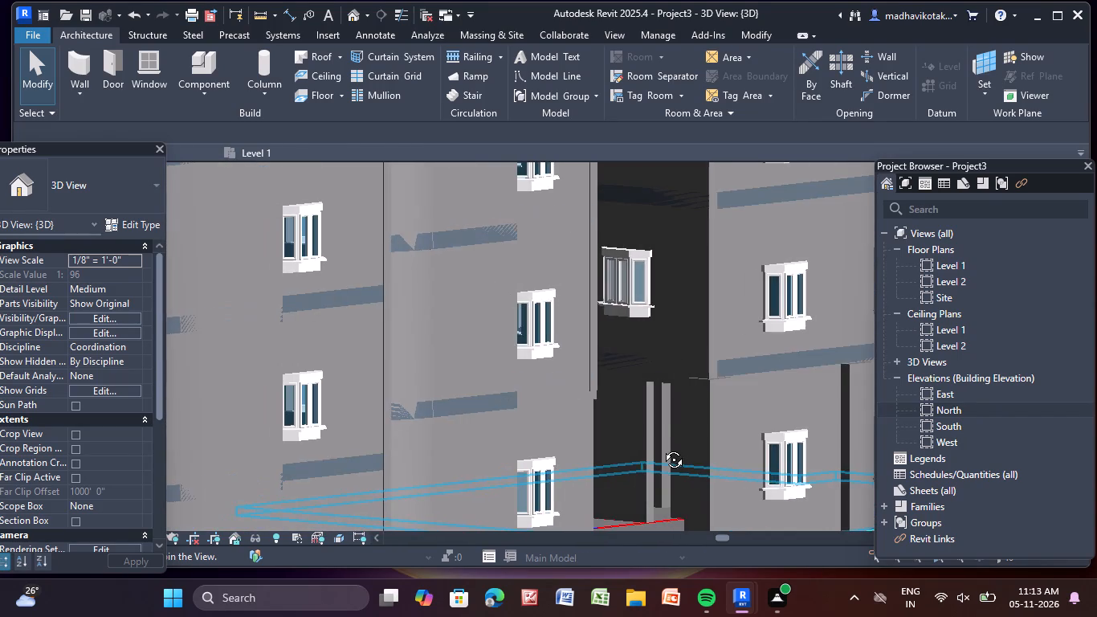
pyautogui.keyDown('shift'); pyautogui.moveTo(662, 447); pyautogui.dragTo(389, 443, button='middle'); pyautogui.keyUp('shift')
pyautogui.scroll(-5, 389, 443)
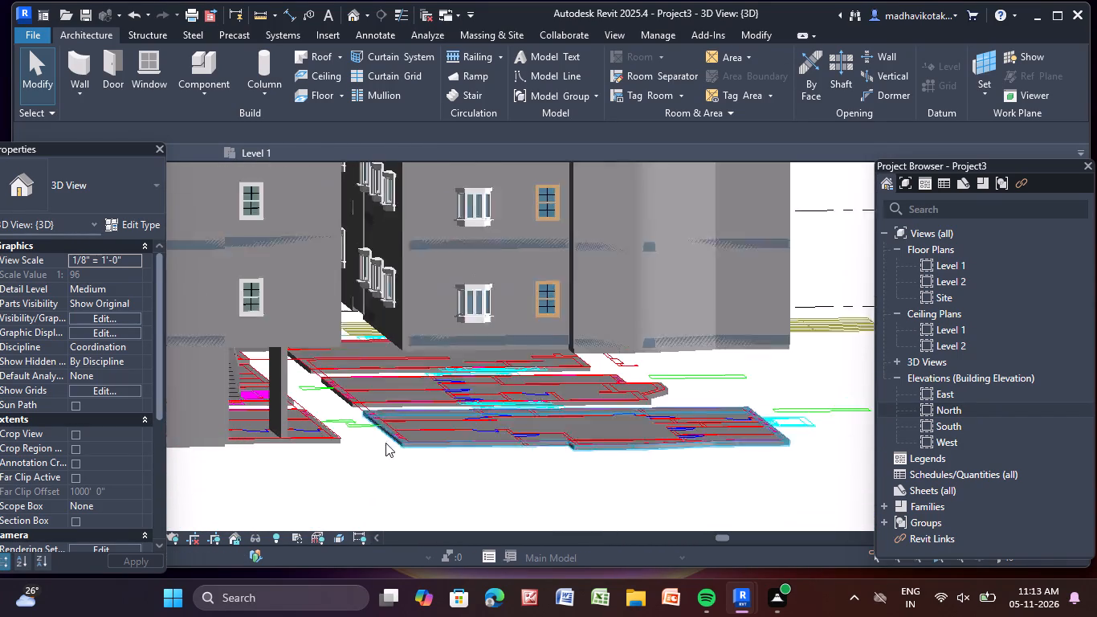
pyautogui.scroll(-5, 394, 441)
pyautogui.moveTo(468, 491); pyautogui.dragTo(451, 495, button='middle')
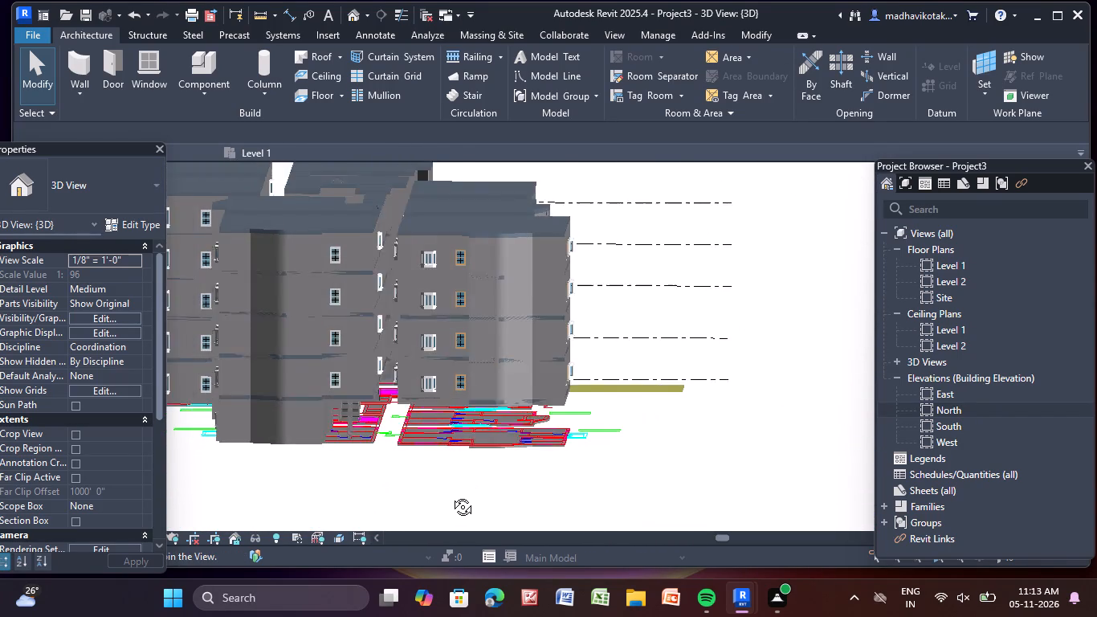
pyautogui.moveTo(451, 495); pyautogui.dragTo(450, 492, button='middle')
pyautogui.scroll(4, 284, 447)
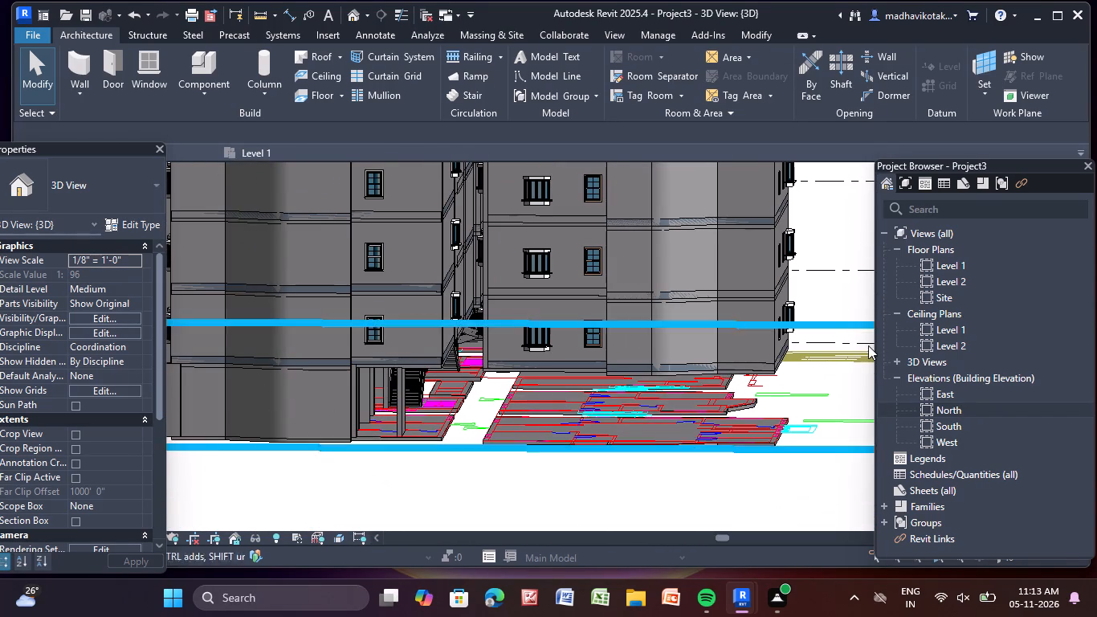
# Open the North building elevation.
pyautogui.click(961, 413)
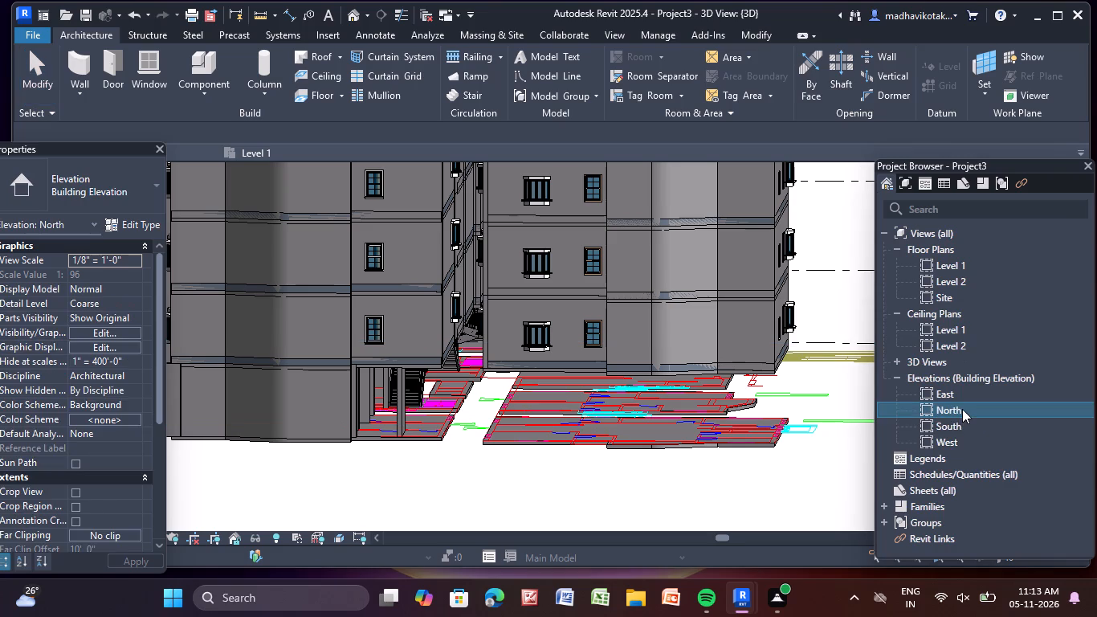
pyautogui.doubleClick(962, 409)
pyautogui.press('Escape')
pyautogui.press('Escape')
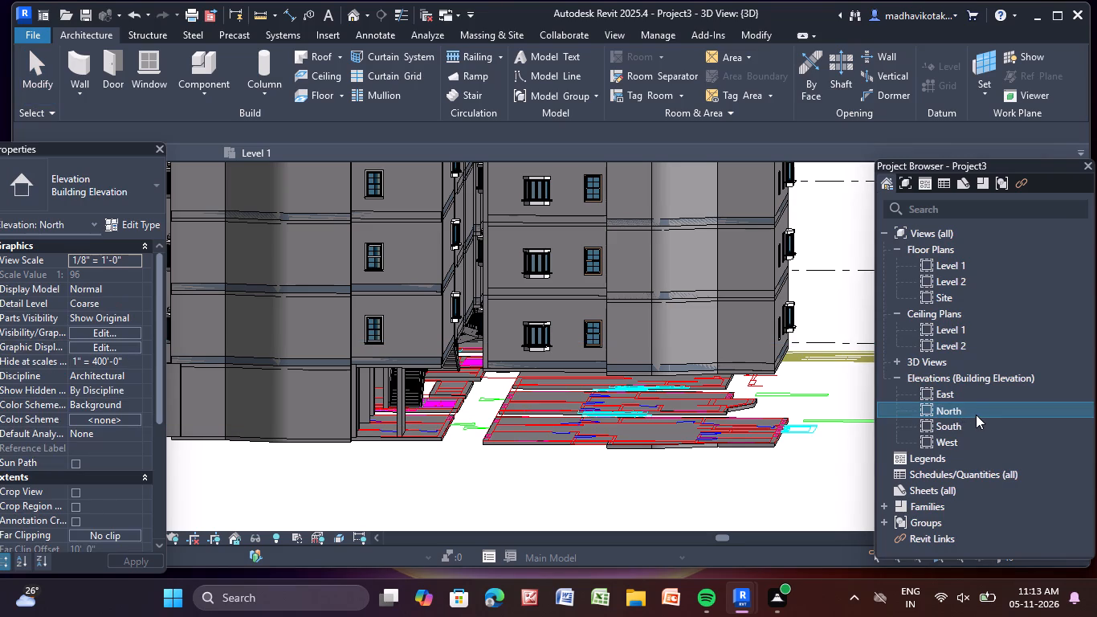
pyautogui.tripleClick(979, 412)
# Delete all the Level 1 walls stacked at the building's outer end nearest the level markers.
pyautogui.scroll(-6, 558, 411)
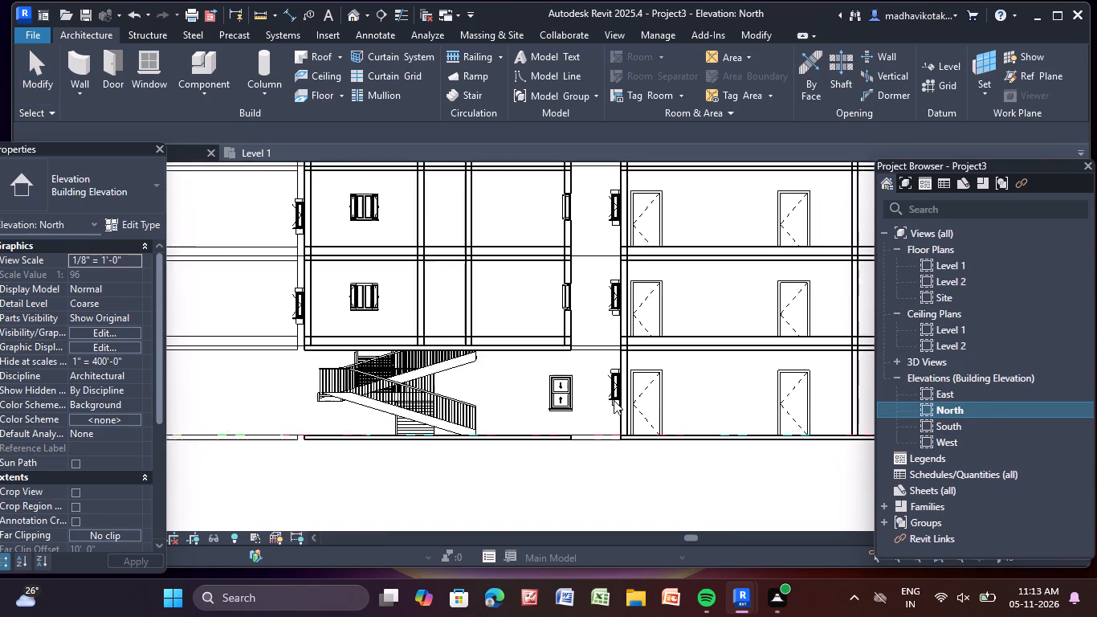
pyautogui.scroll(-1, 614, 400)
pyautogui.moveTo(610, 402); pyautogui.dragTo(307, 369, button='middle')
pyautogui.moveTo(654, 370); pyautogui.dragTo(326, 338, button='middle')
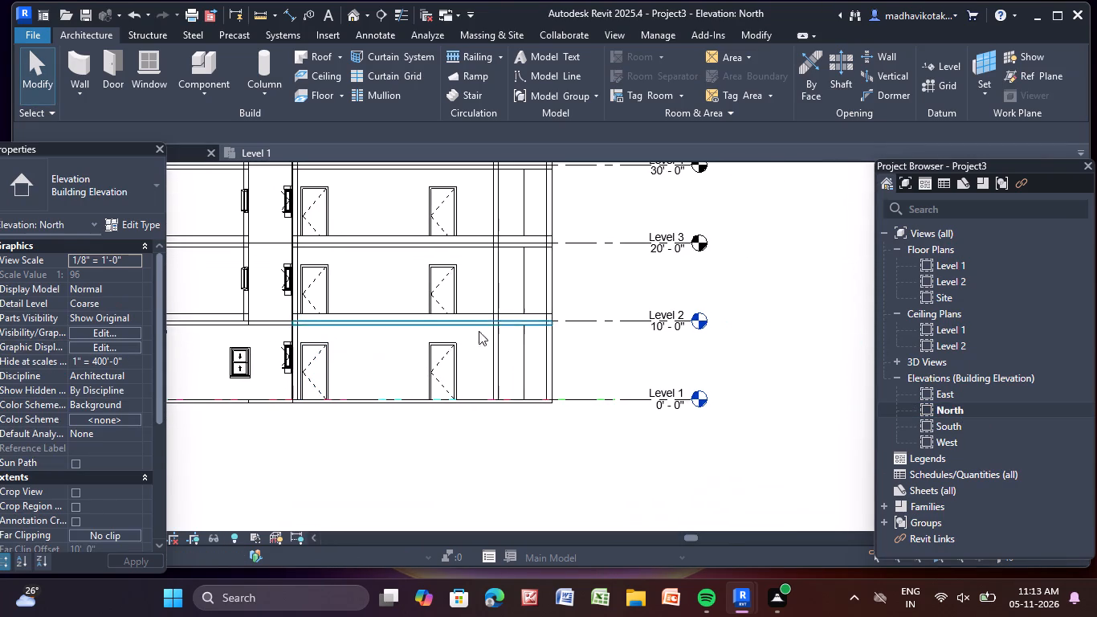
pyautogui.click(552, 366)
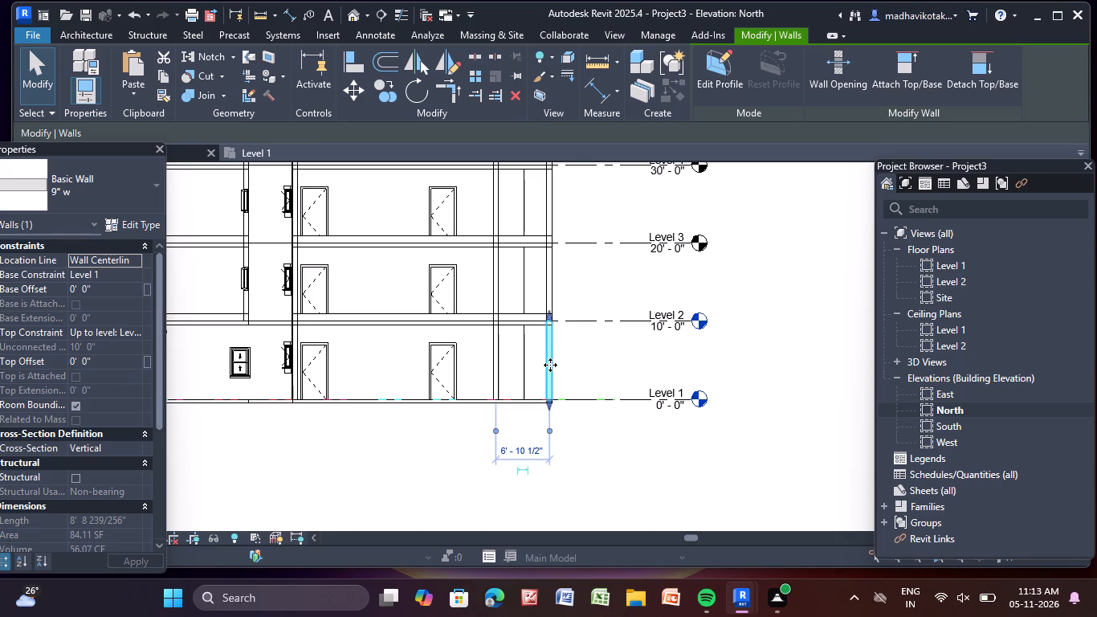
pyautogui.press('Delete')
pyautogui.click(550, 357)
pyautogui.press('Delete')
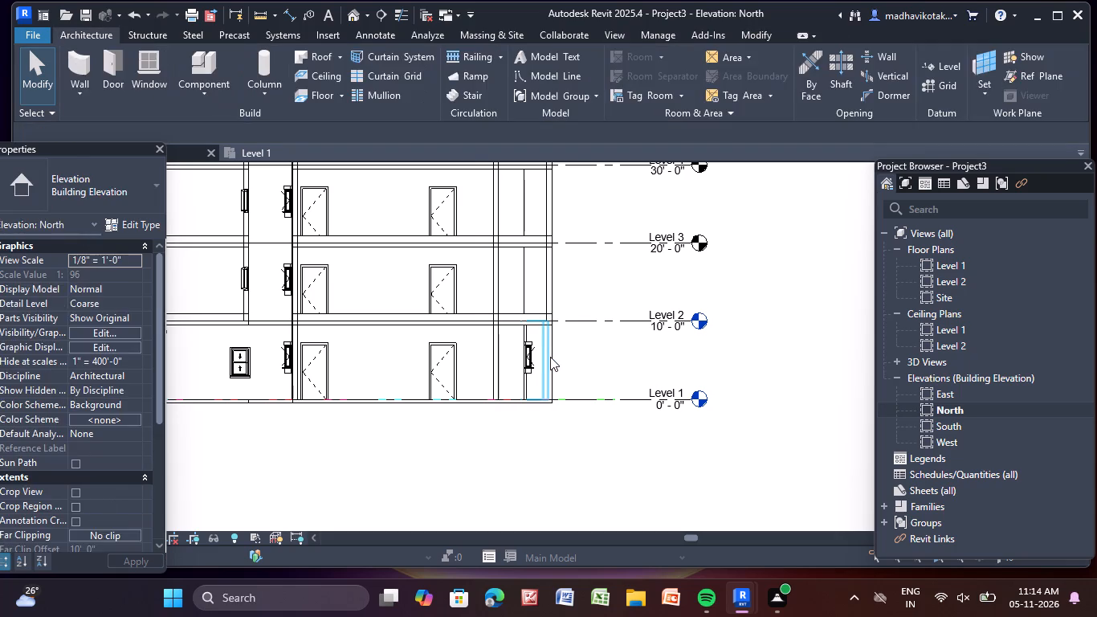
pyautogui.click(550, 357)
pyautogui.press('Delete')
pyautogui.click(550, 357)
pyautogui.press('Delete')
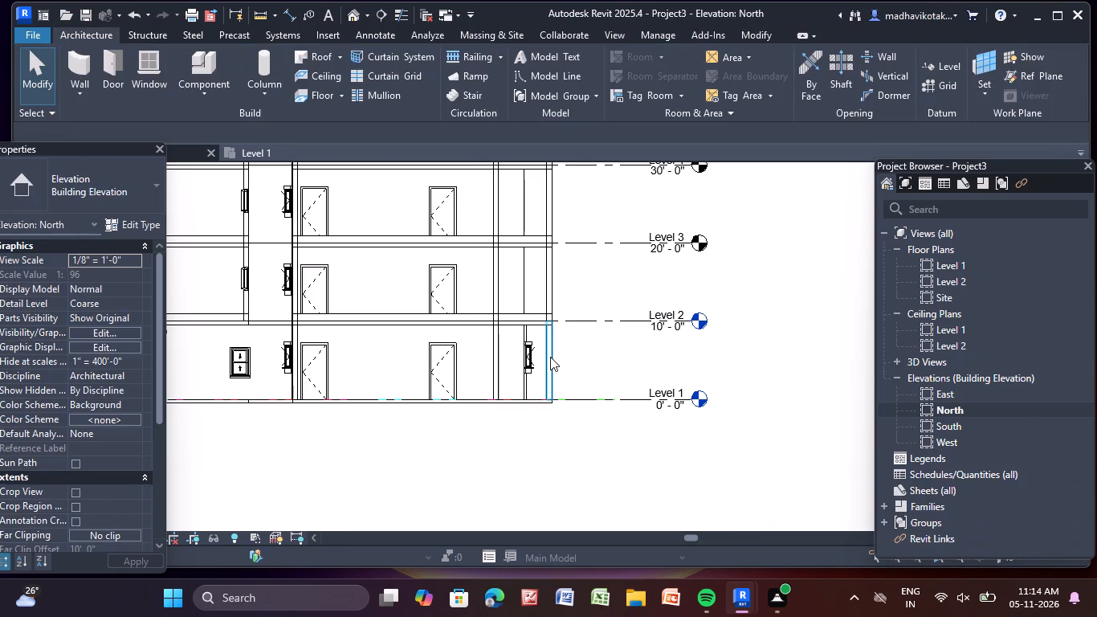
pyautogui.click(550, 357)
pyautogui.press('Delete')
pyautogui.click(550, 357)
pyautogui.press('Delete')
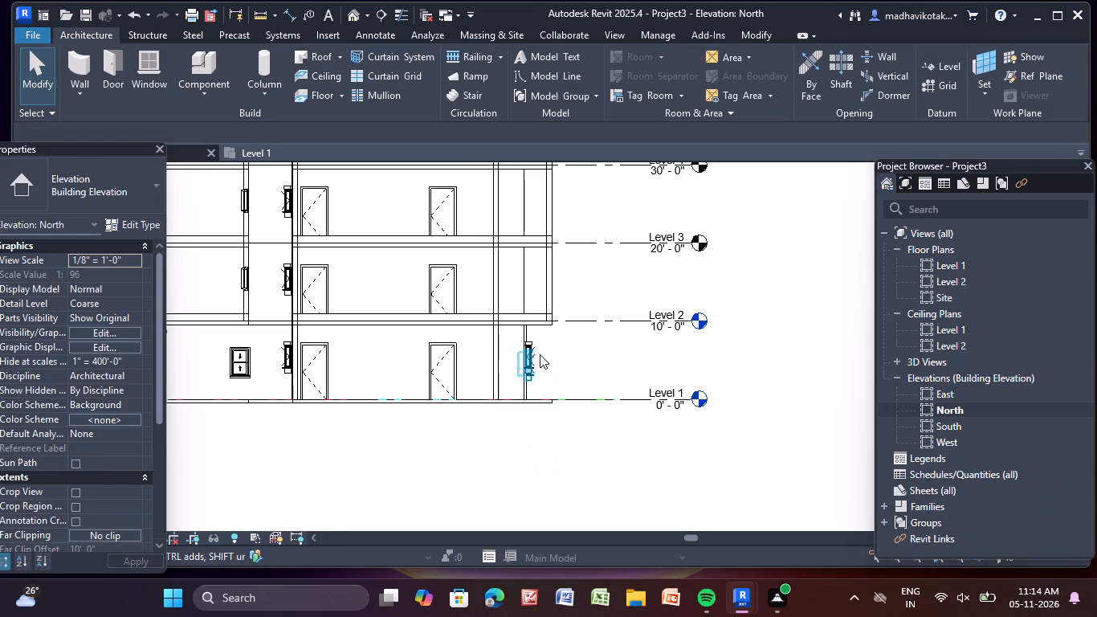
# Delete the front-most Level 1 elements at the set-back outer wall line, including the projecting window and the 9" wall.
pyautogui.click(530, 356)
pyautogui.press('Delete')
pyautogui.click(530, 356)
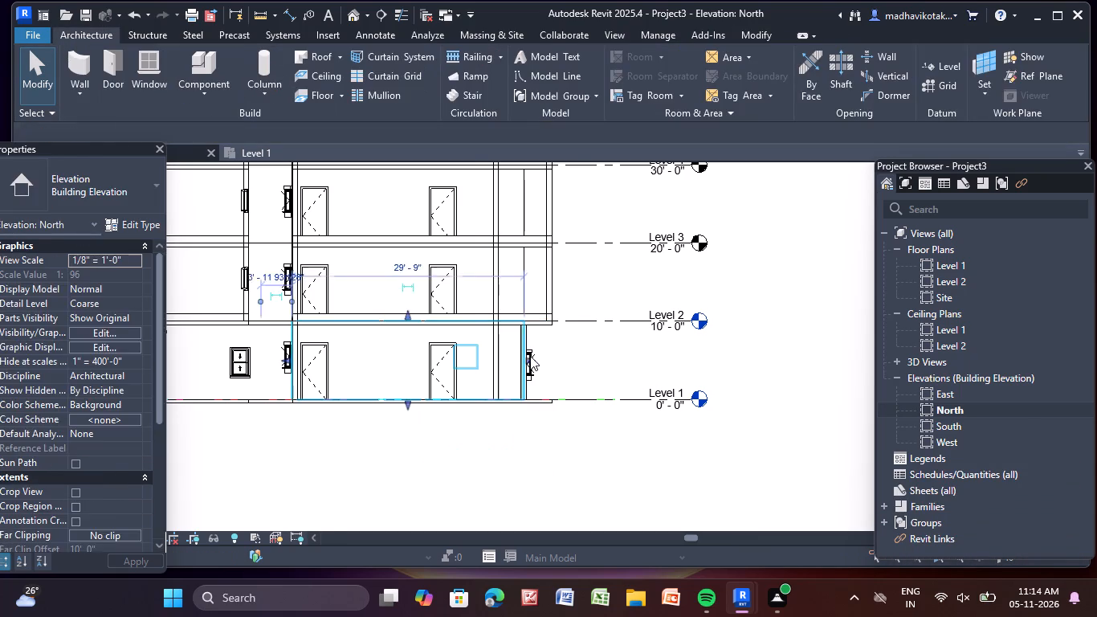
pyautogui.press('Delete')
pyautogui.click(530, 356)
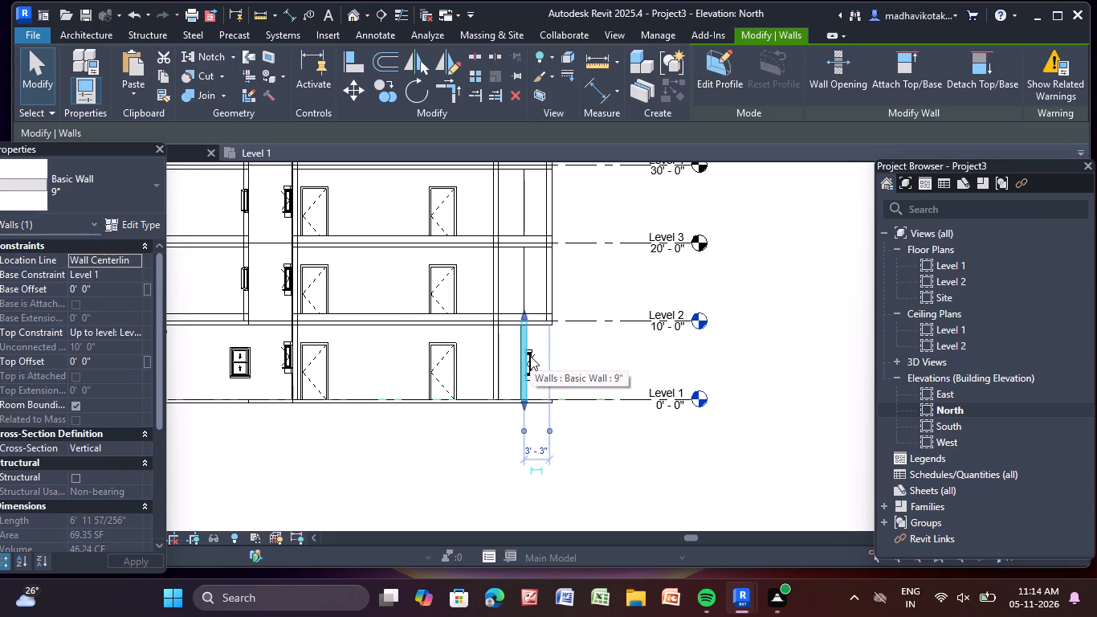
pyautogui.press('Delete')
pyautogui.press('Delete')
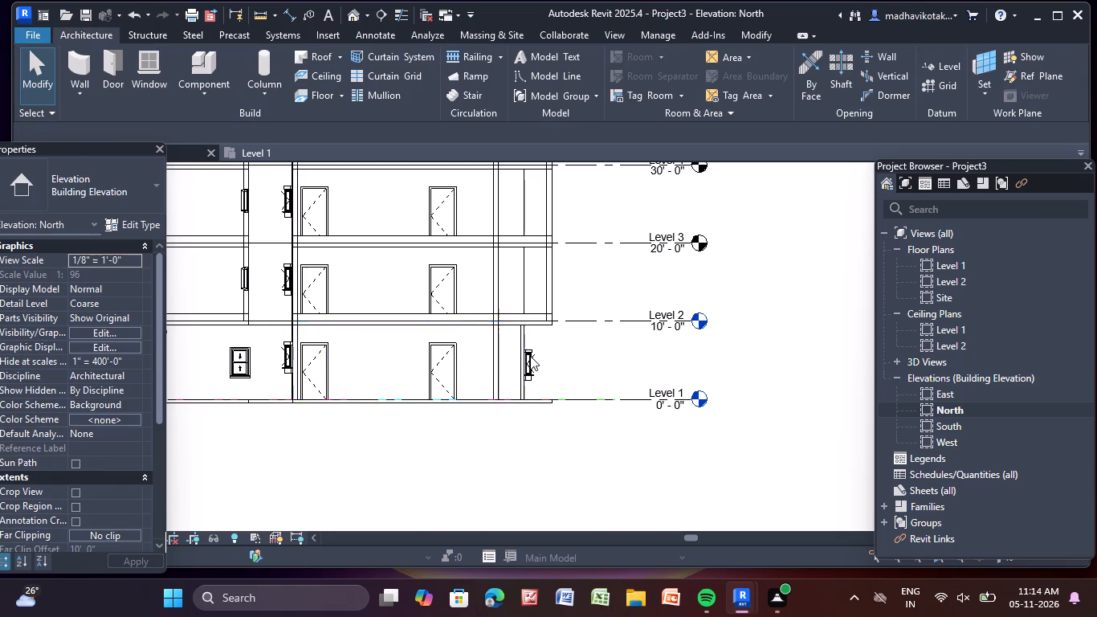
pyautogui.click(530, 356)
pyautogui.press('Delete')
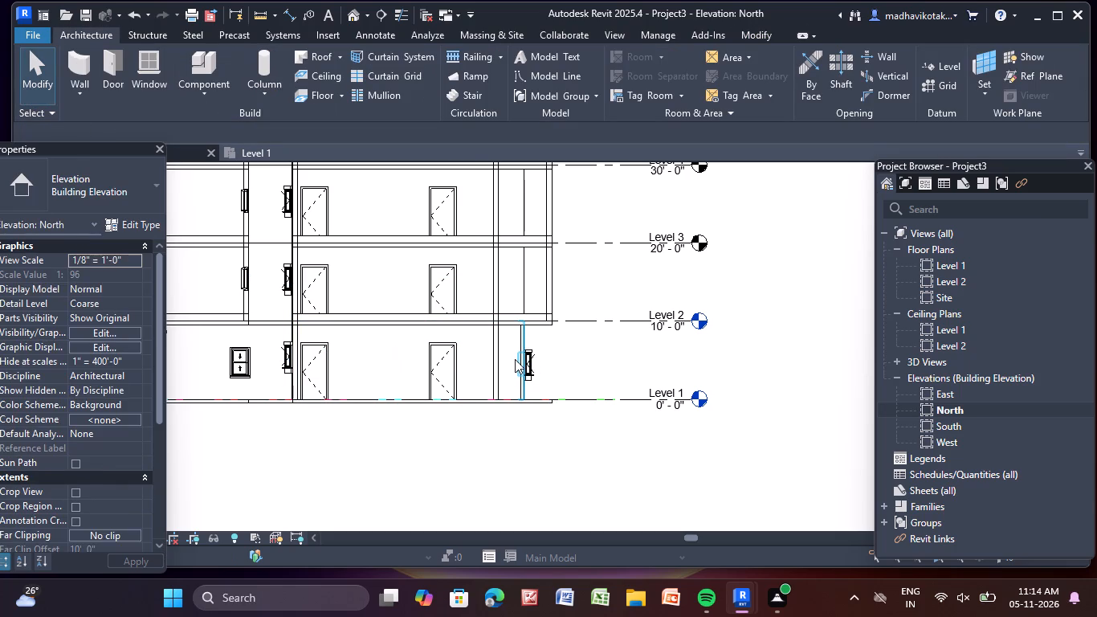
# Delete the remaining Level 1 walls ending at that set-back line, including the 4.5" p and 29' long 9" w walls.
pyautogui.click(515, 359)
pyautogui.press('Delete')
pyautogui.click(522, 359)
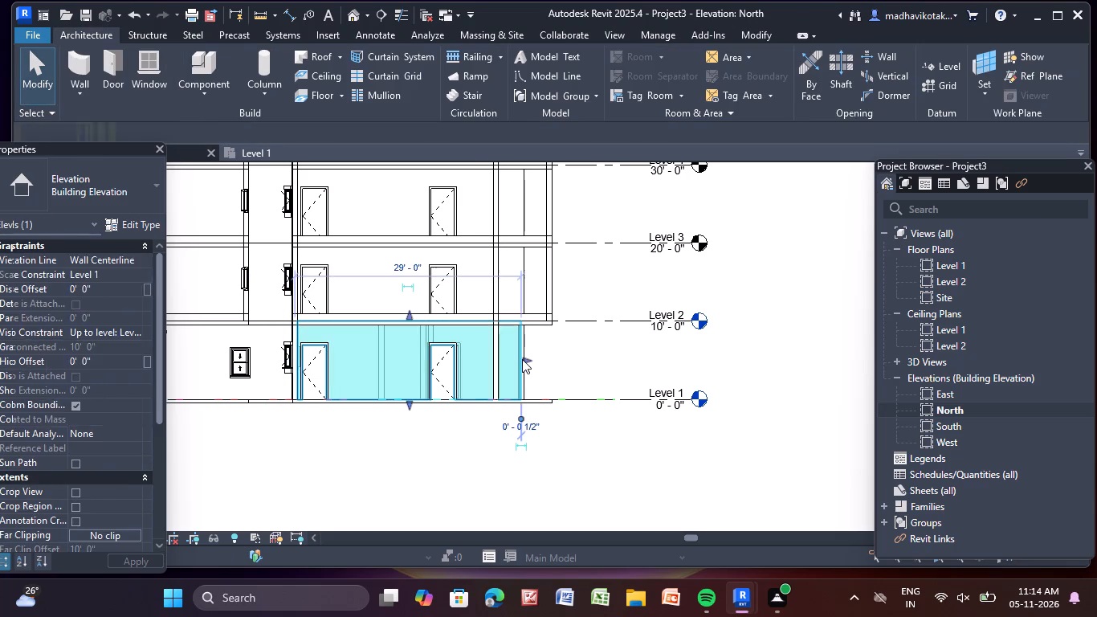
pyautogui.press('Delete')
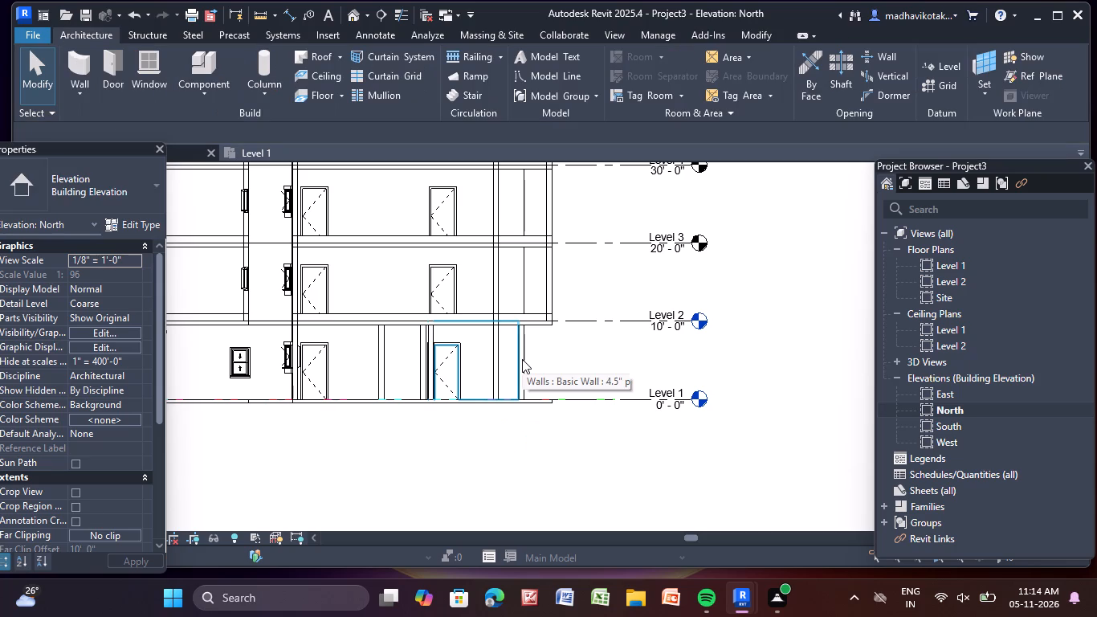
pyautogui.click(521, 359)
pyautogui.press('Delete')
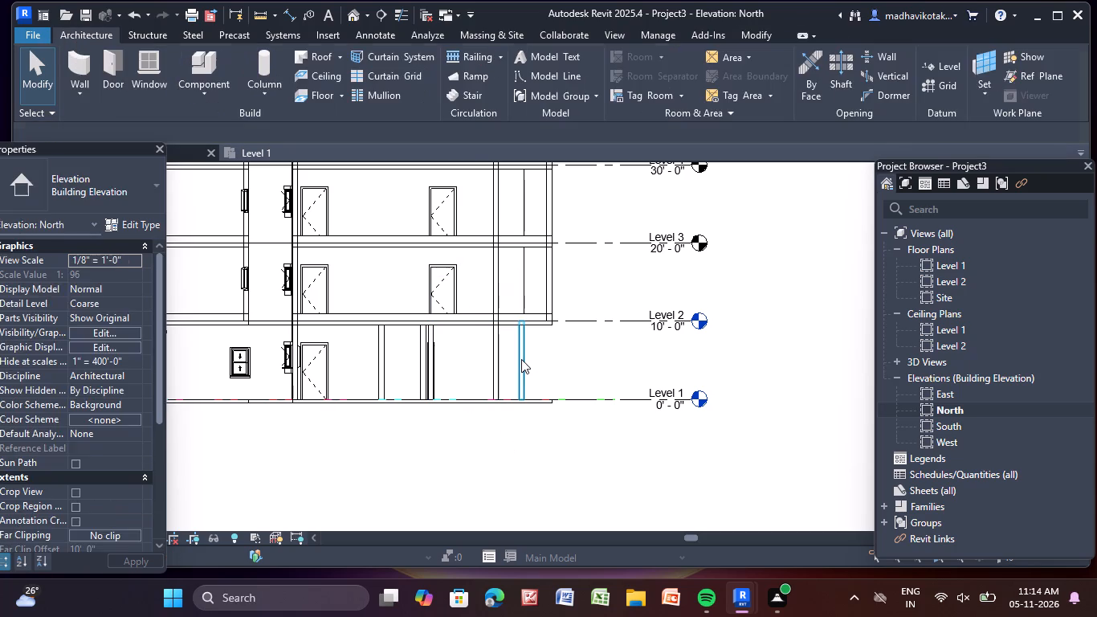
pyautogui.click(521, 359)
pyautogui.press('Delete')
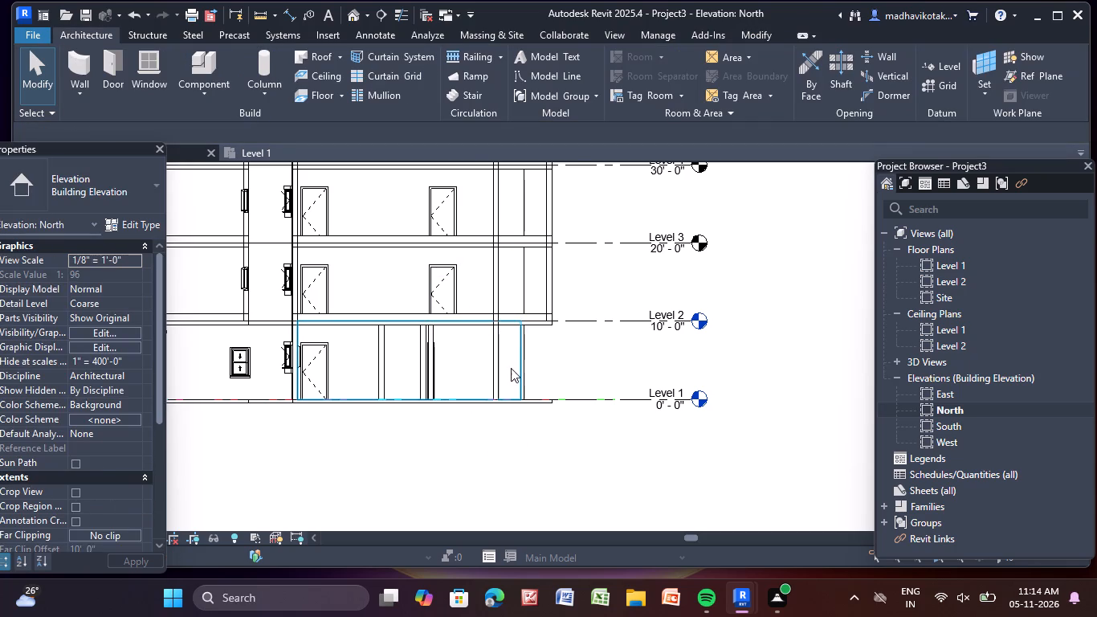
pyautogui.click(516, 368)
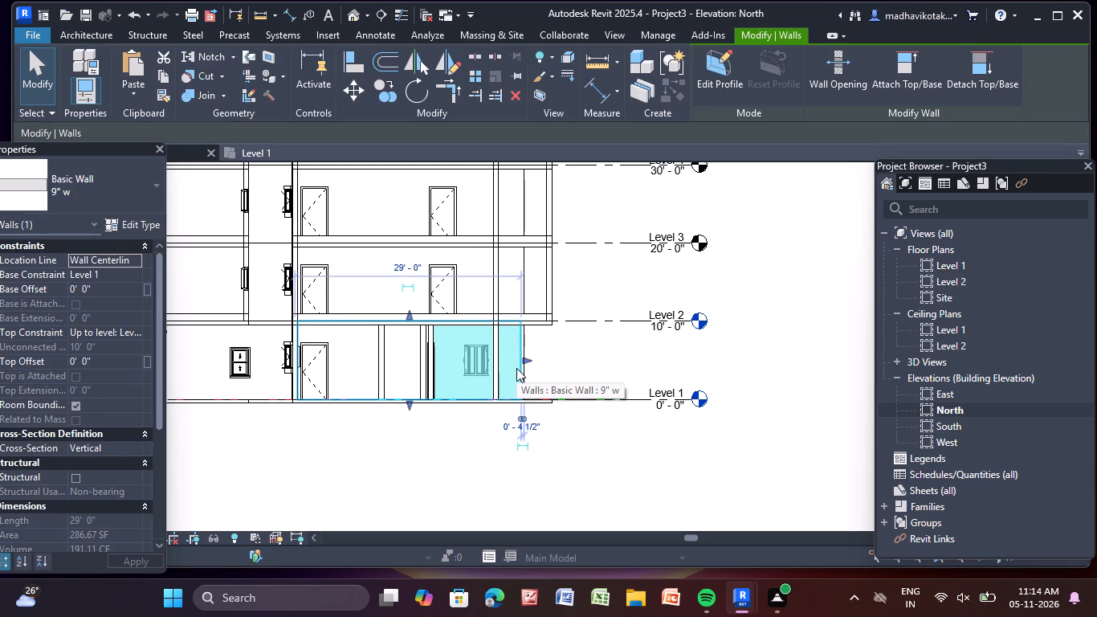
pyautogui.press('Delete')
pyautogui.click(516, 368)
pyautogui.press('Delete')
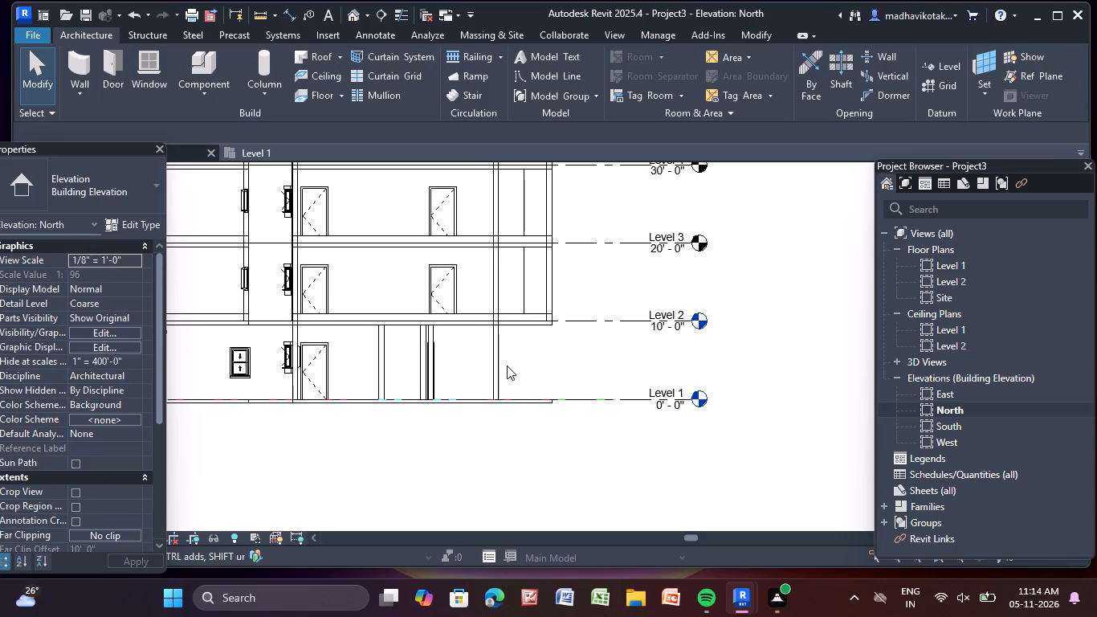
# Delete the Level 1 walls on the last wall line left in the outer bay, directly below the upper-storey wall.
pyautogui.click(500, 362)
pyautogui.press('Delete')
pyautogui.click(500, 362)
pyautogui.press('Delete')
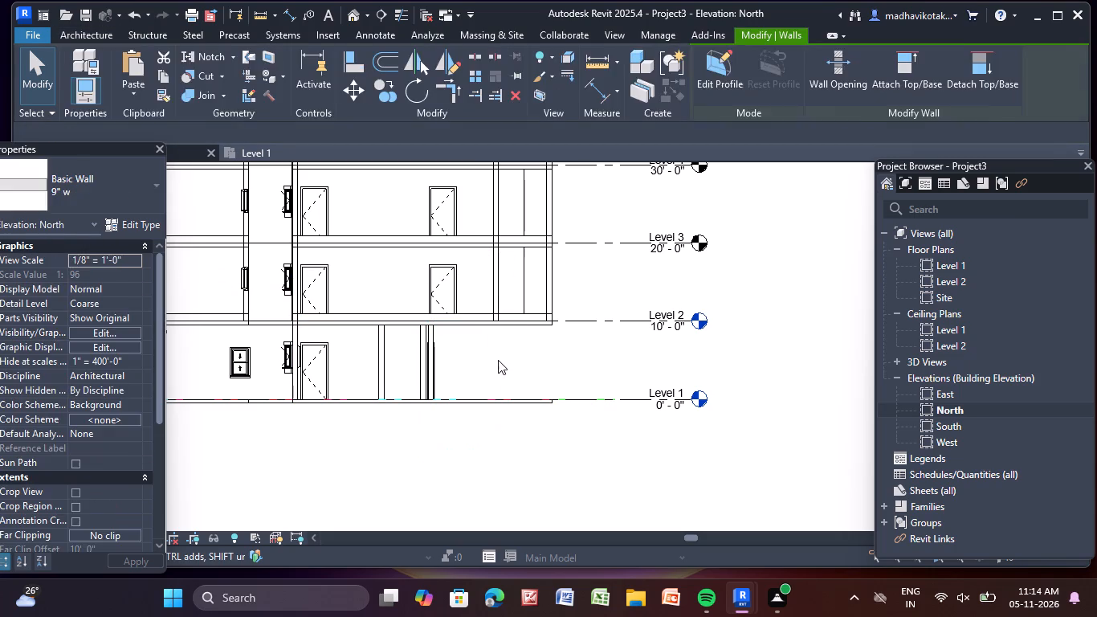
# Delete the Generic - 12" Level 1 floor slabs beneath the cleared outer bay.
pyautogui.click(500, 402)
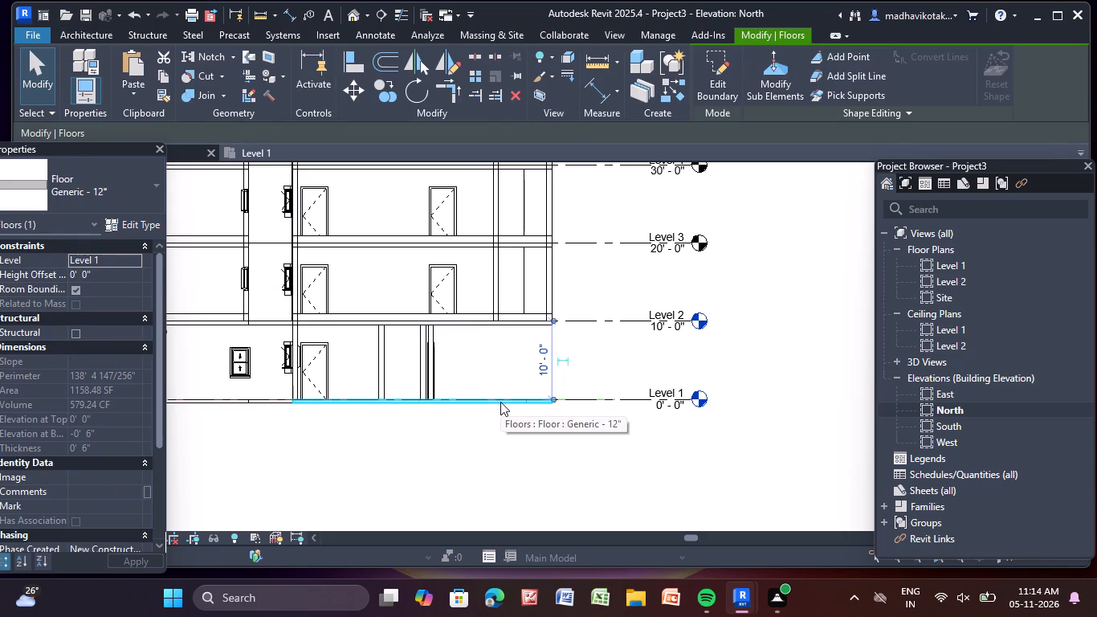
pyautogui.press('Delete')
pyautogui.press('Delete')
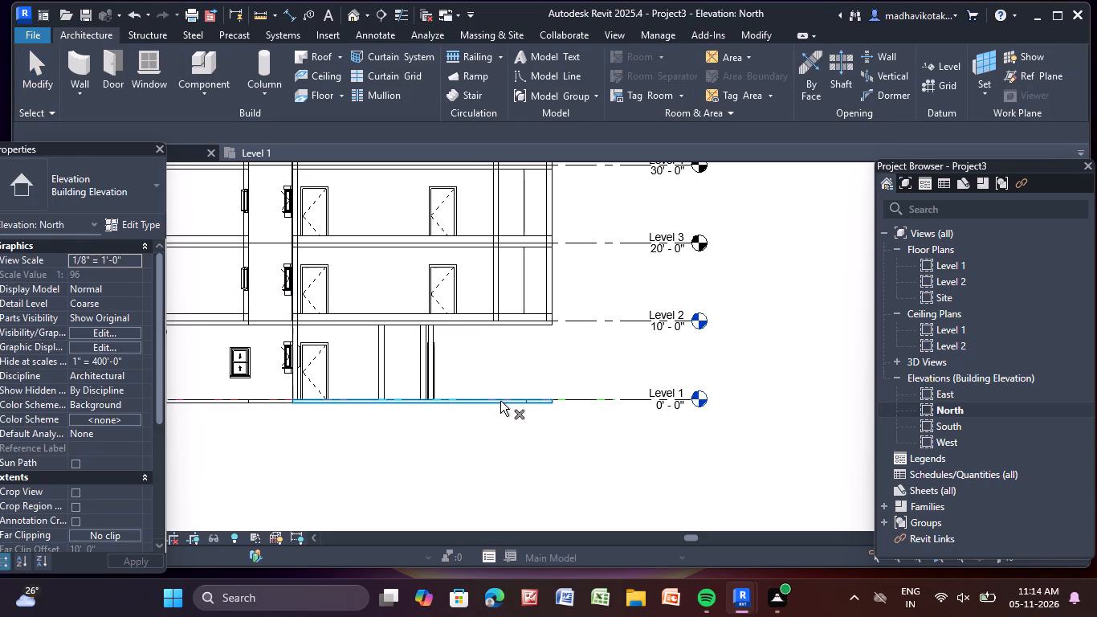
pyautogui.click(495, 404)
pyautogui.press('Delete')
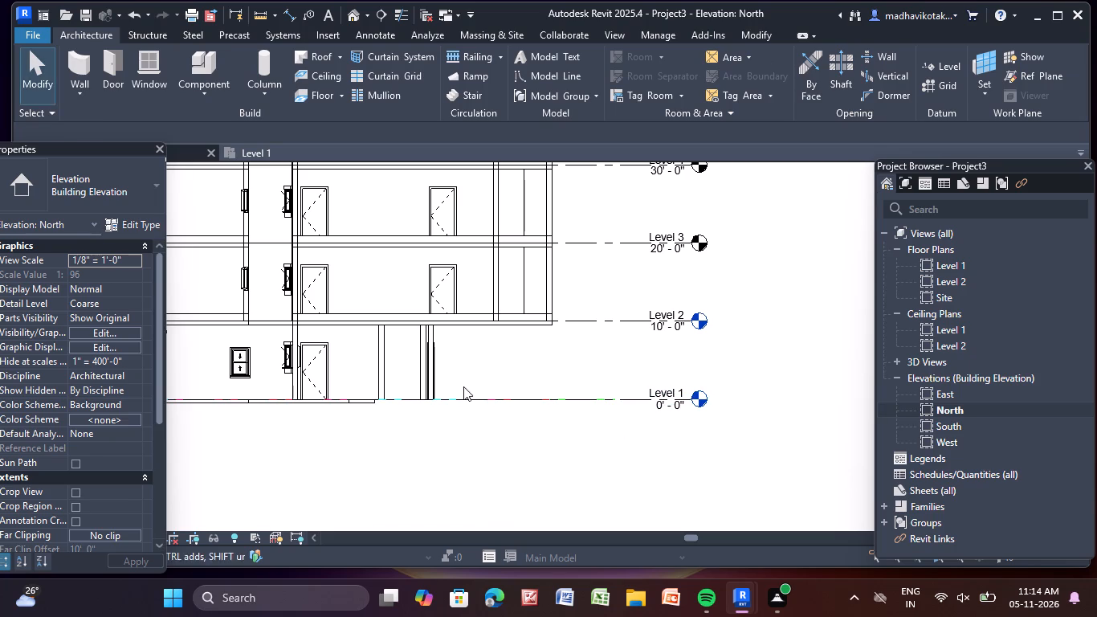
# Delete the Level 1 4.5" p wall beside the outer bay and the overlapping walls with doors and windows behind it.
pyautogui.click(419, 374)
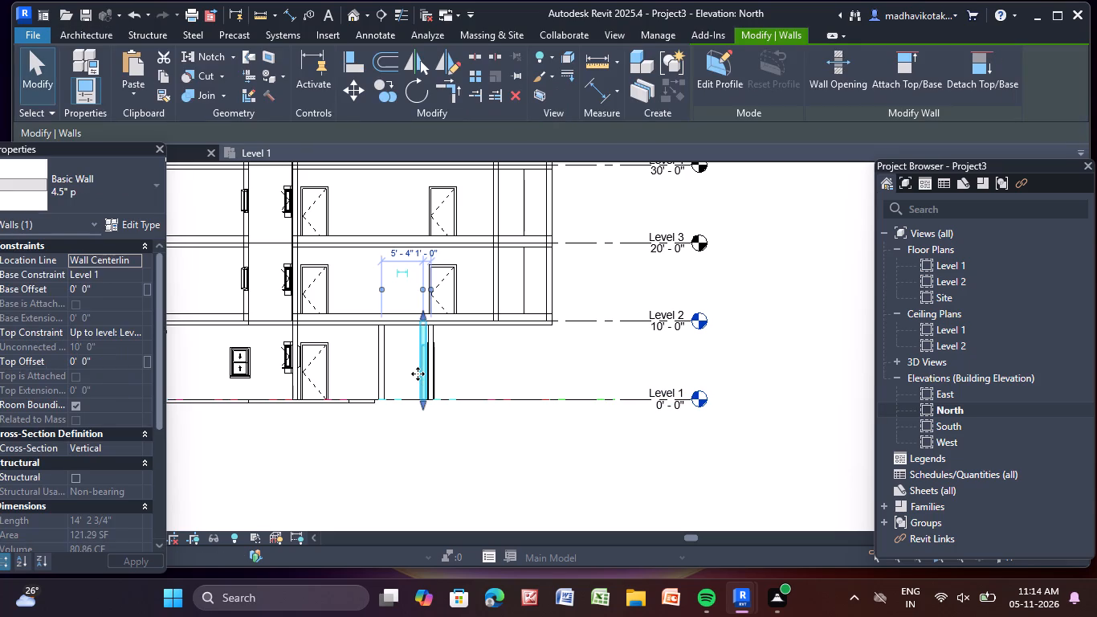
pyautogui.press('Delete')
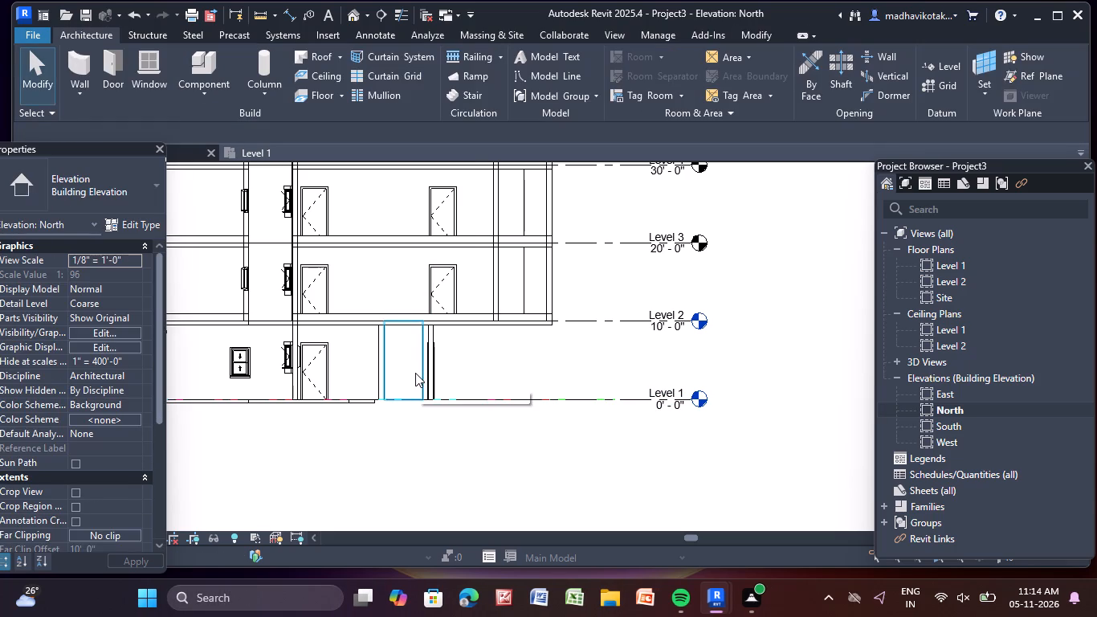
pyautogui.moveTo(415, 373); pyautogui.dragTo(488, 341, button='middle')
pyautogui.scroll(3, 418, 368)
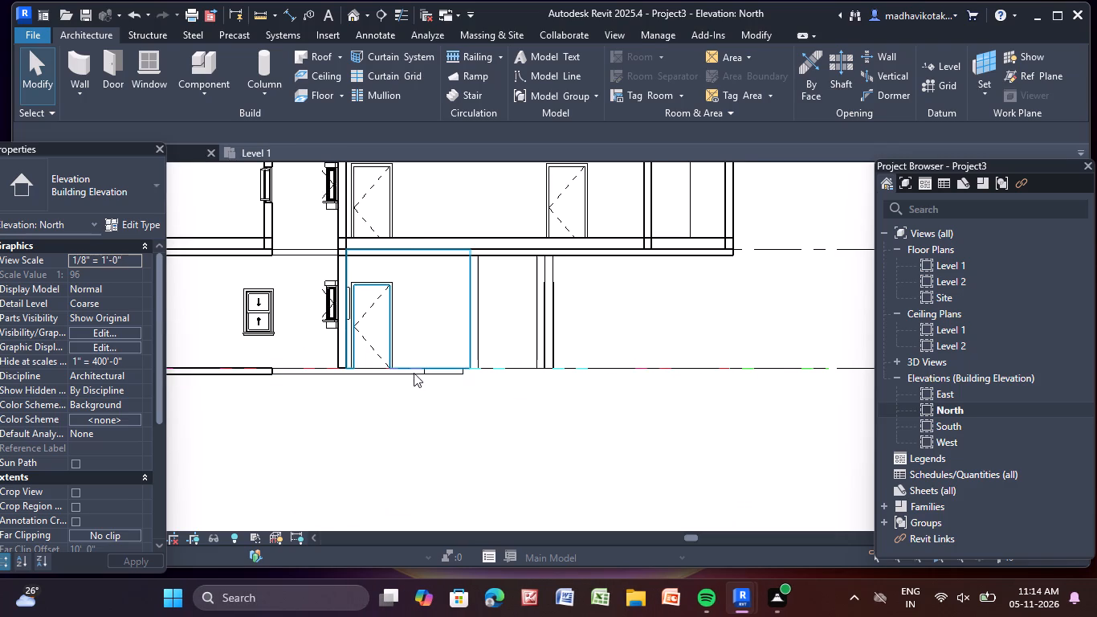
pyautogui.click(413, 374)
pyautogui.press('Delete')
pyautogui.click(407, 373)
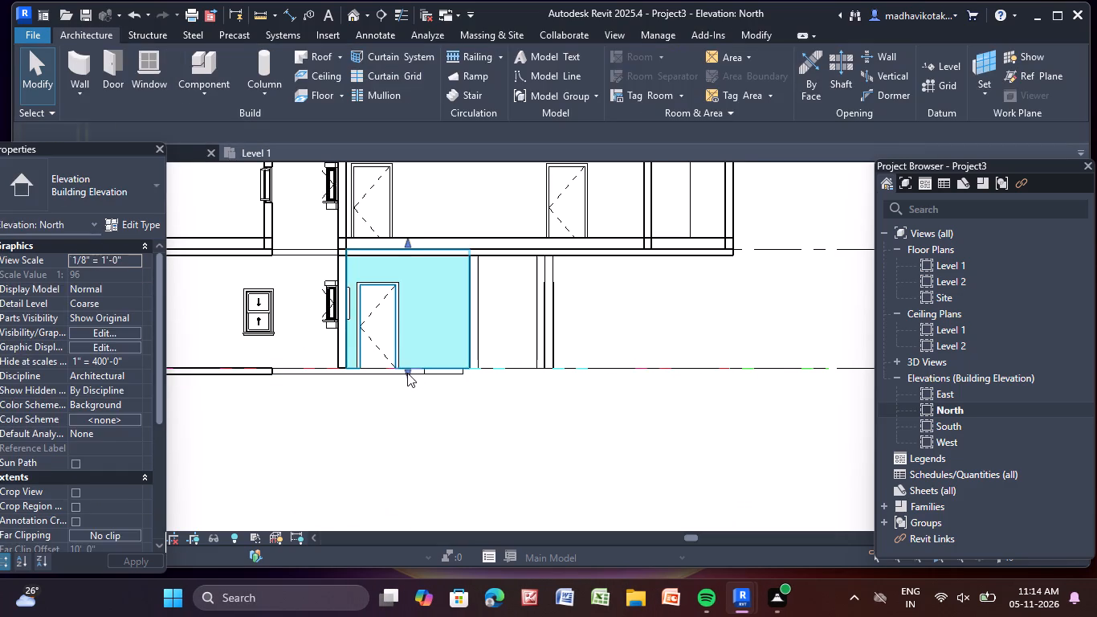
pyautogui.press('Delete')
pyautogui.click(406, 372)
pyautogui.press('Delete')
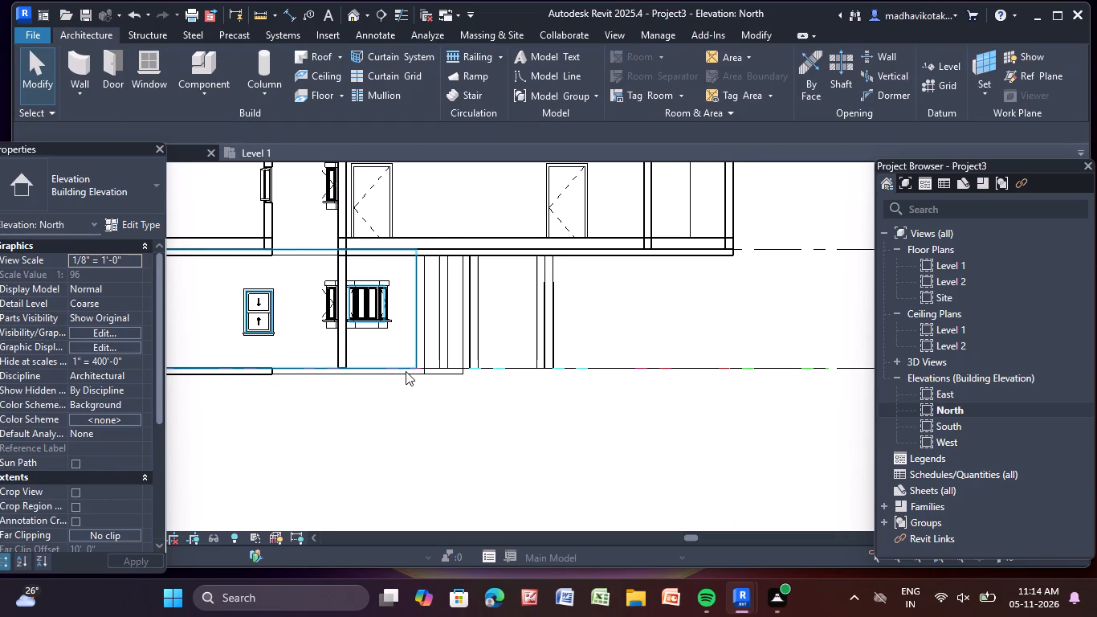
pyautogui.click(406, 371)
pyautogui.press('Delete')
# Delete the Level 1 walls ending above the outer end of the remaining floor slabs, including the short and long overlapping ones.
pyautogui.scroll(-4, 403, 374)
pyautogui.moveTo(402, 376); pyautogui.dragTo(469, 386, button='middle')
pyautogui.scroll(3, 490, 366)
pyautogui.click(490, 366)
pyautogui.press('Delete')
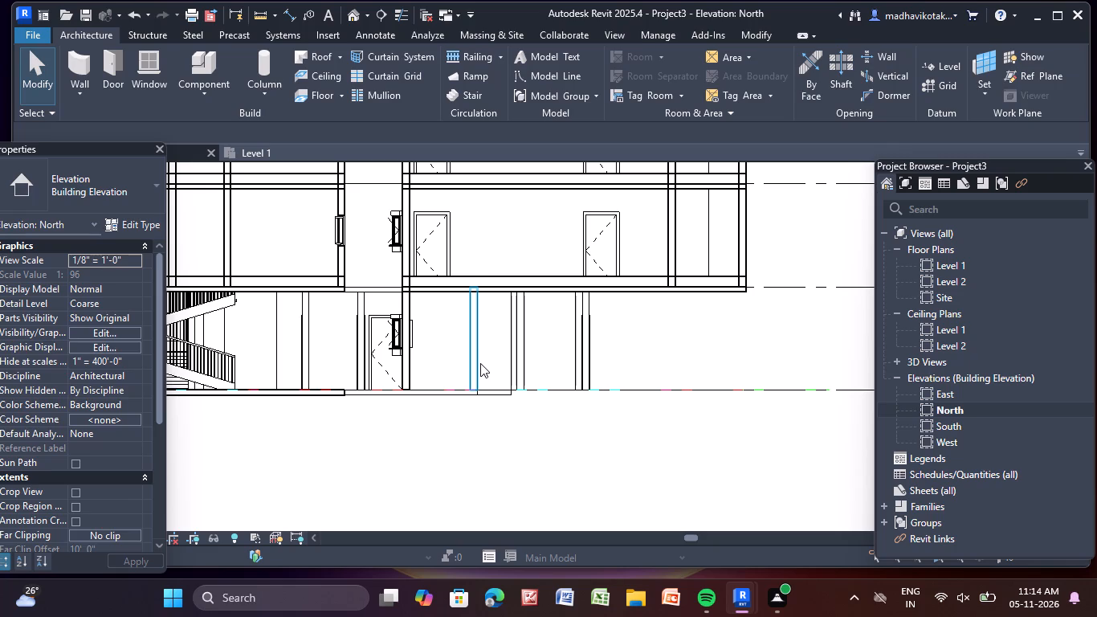
pyautogui.click(480, 363)
pyautogui.press('Delete')
pyautogui.click(501, 368)
pyautogui.press('Delete')
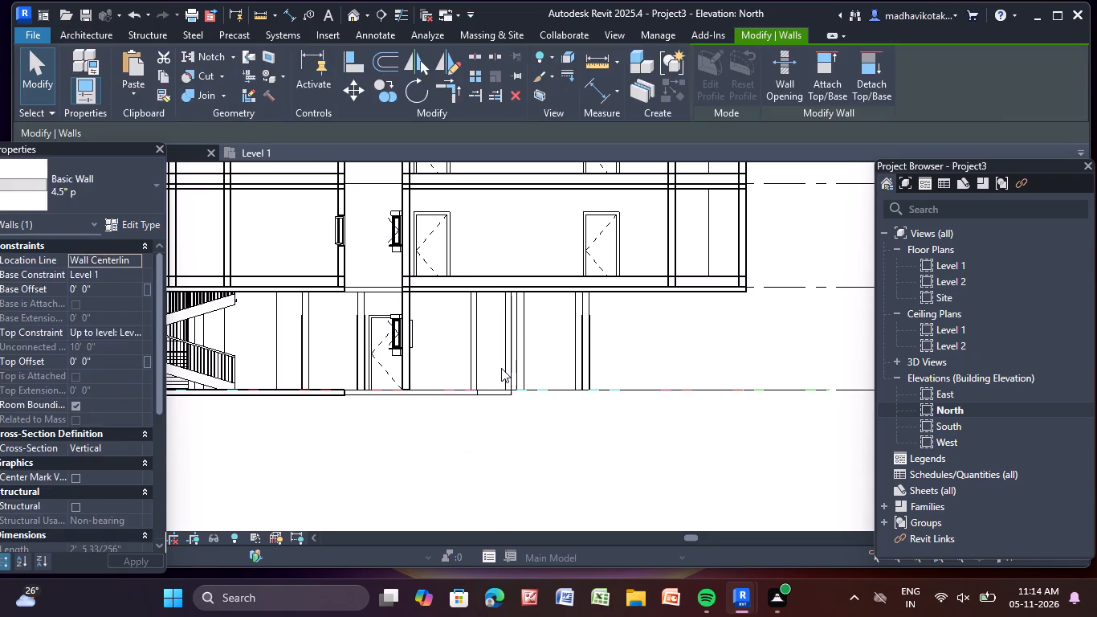
pyautogui.click(501, 368)
pyautogui.press('Delete')
pyautogui.click(501, 368)
pyautogui.press('Delete')
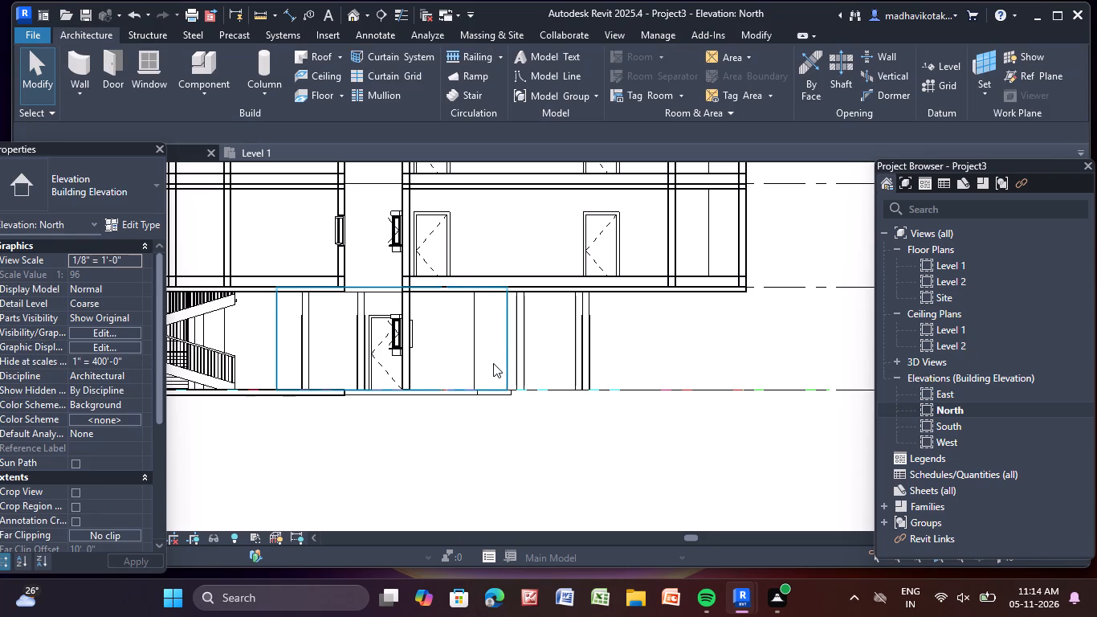
pyautogui.click(485, 359)
pyautogui.press('Delete')
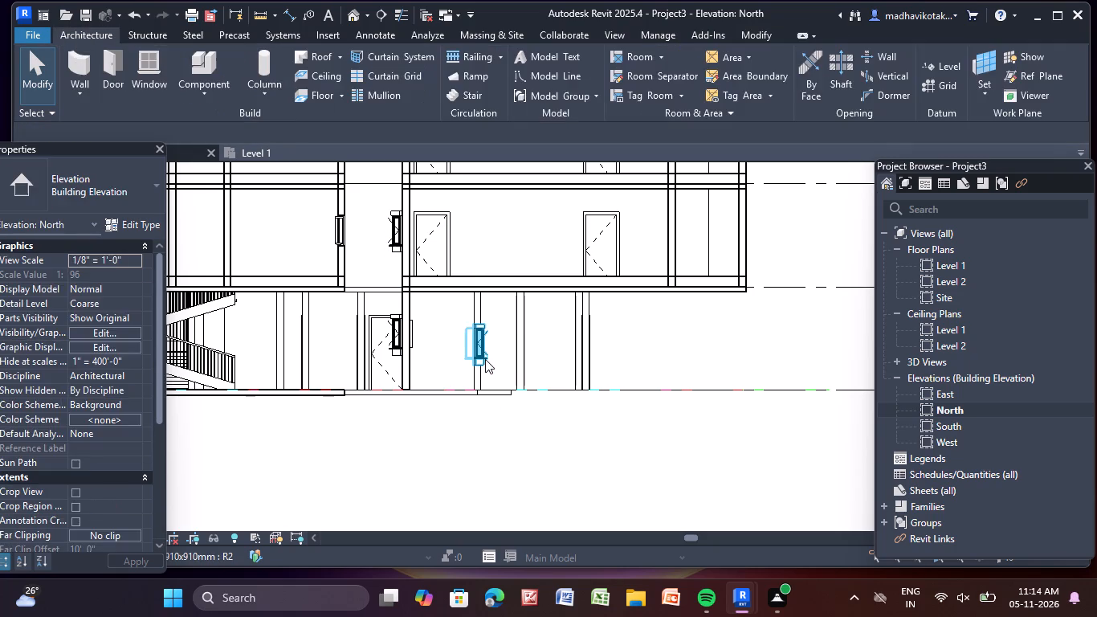
# Delete the overlapping 910x910mm R2 windows seen edge-on at the Level 1 wall line above the floor slab step.
pyautogui.click(485, 359)
pyautogui.press('Delete')
pyautogui.click(483, 359)
pyautogui.press('Delete')
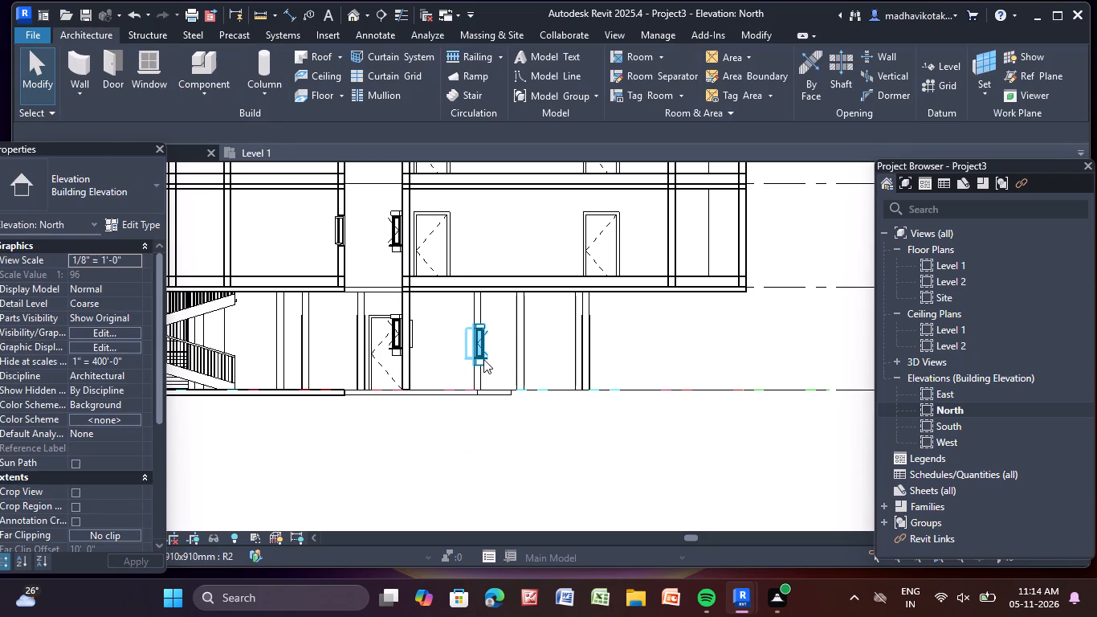
pyautogui.click(483, 359)
pyautogui.press('Delete')
pyautogui.click(483, 359)
pyautogui.press('Delete')
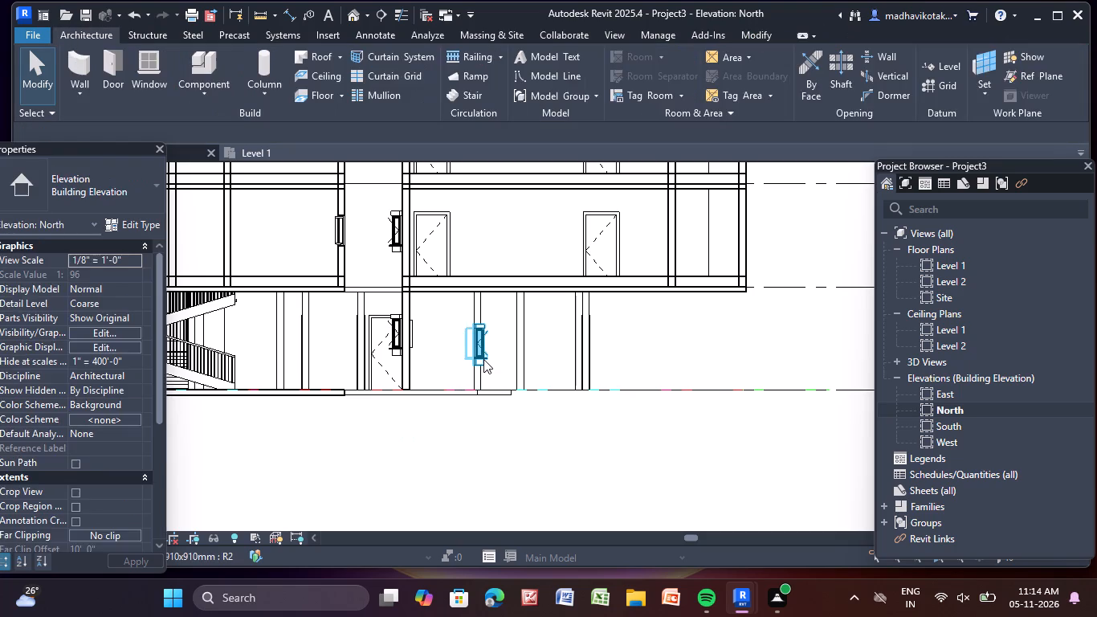
pyautogui.click(483, 359)
pyautogui.press('Delete')
pyautogui.click(483, 359)
pyautogui.press('Delete')
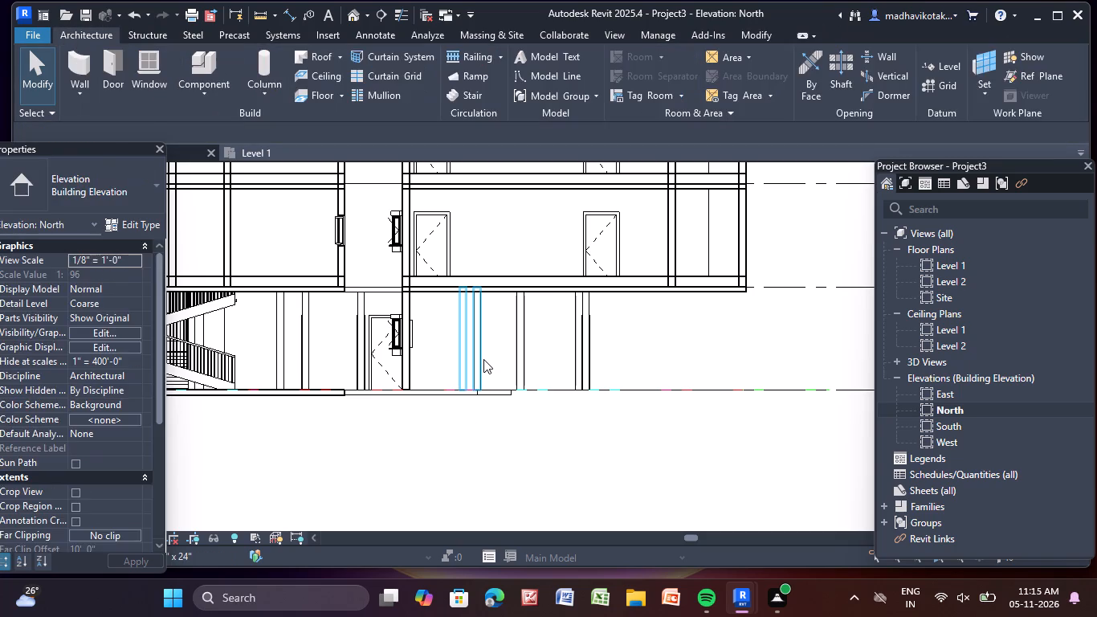
# Delete the 24" Level 1 column and the long wall with a door at that same wall line.
pyautogui.click(483, 359)
pyautogui.press('Delete')
pyautogui.click(483, 359)
pyautogui.click(479, 358)
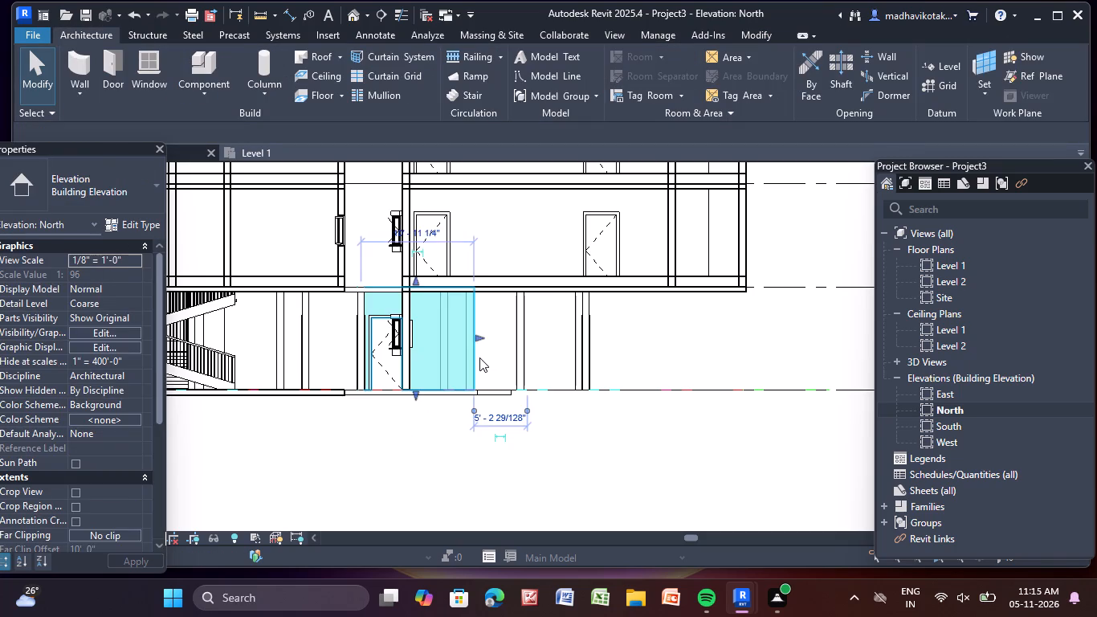
pyautogui.press('Delete')
pyautogui.click(474, 353)
pyautogui.press('Delete')
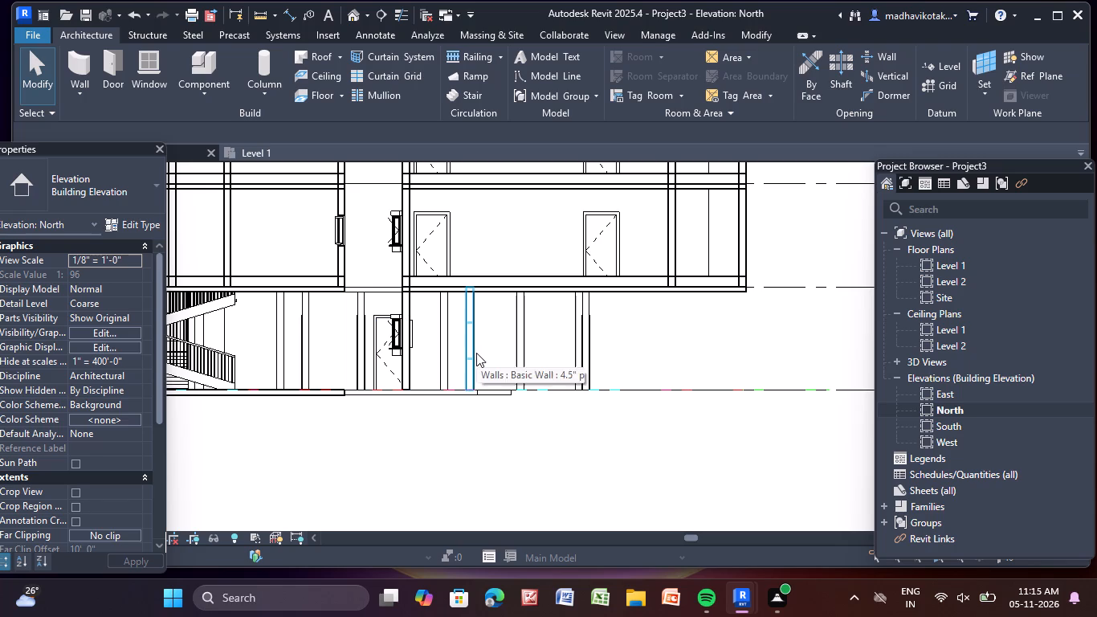
# Delete the remaining Level 1 walls stacked at that line, including the 4.5" p walls and the one holding the door.
pyautogui.click(476, 353)
pyautogui.press('Delete')
pyautogui.click(476, 353)
pyautogui.press('Delete')
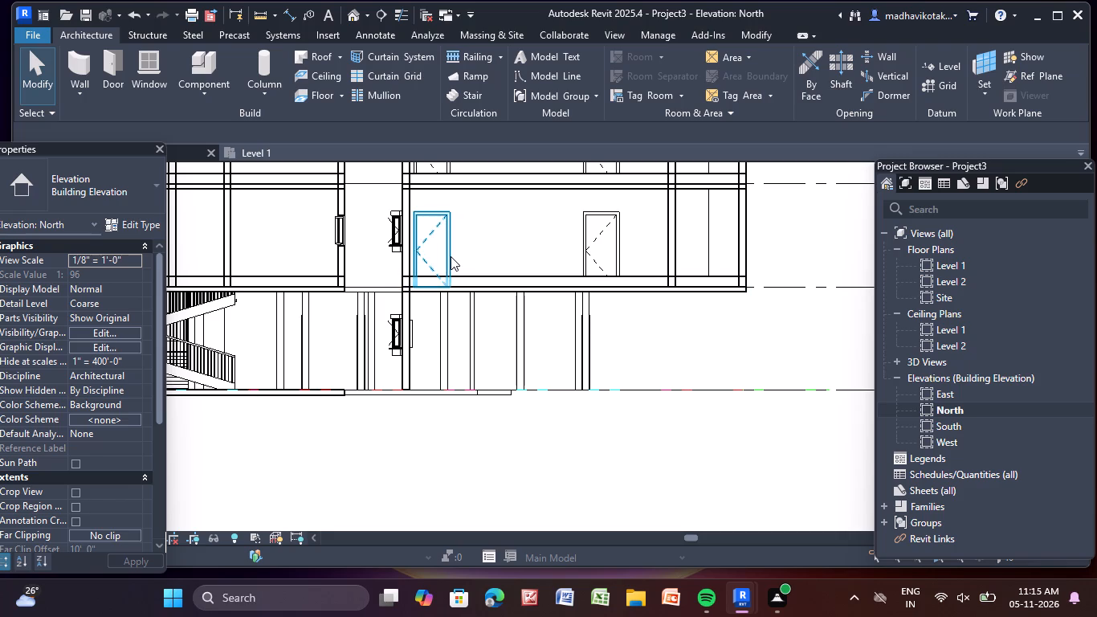
pyautogui.click(455, 330)
pyautogui.press('Delete')
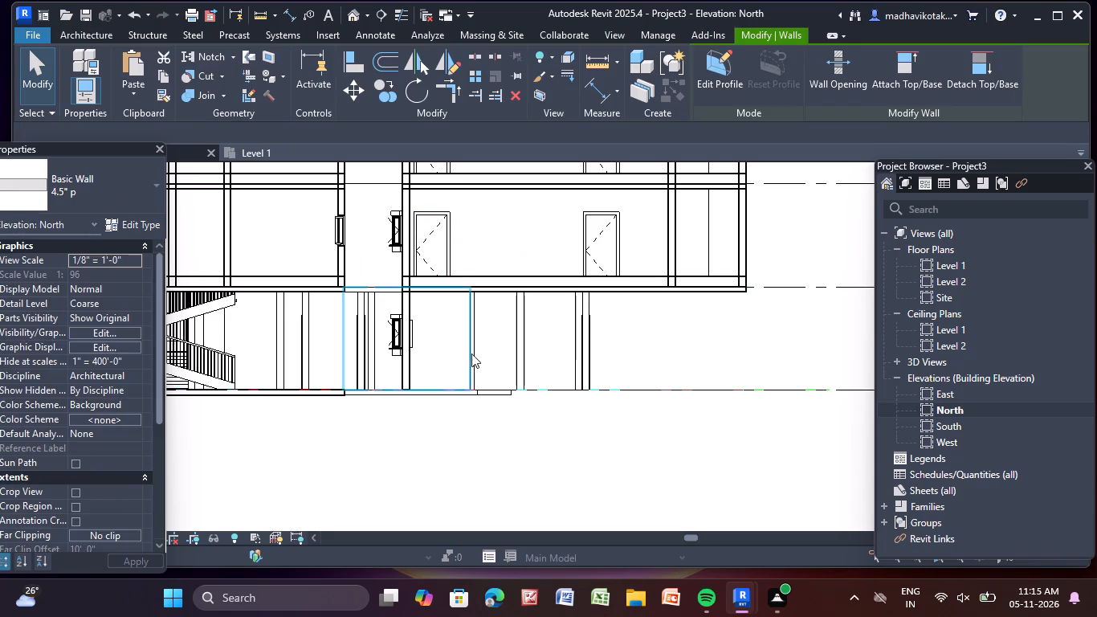
pyautogui.click(472, 355)
pyautogui.press('Delete')
pyautogui.click(472, 355)
pyautogui.press('Delete')
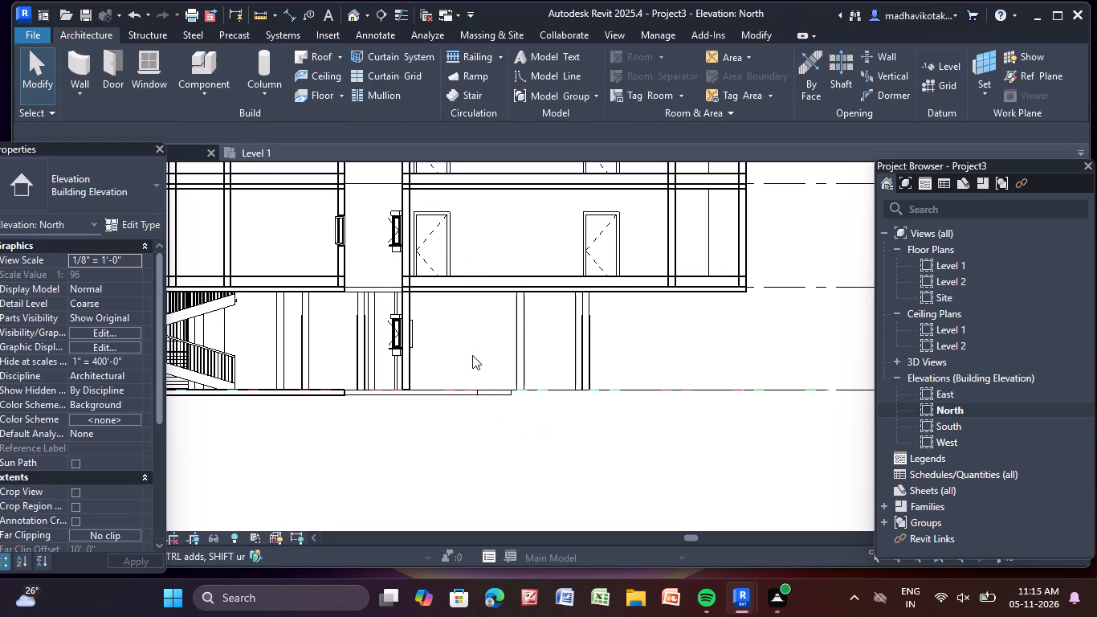
# Delete the outer Generic - 12" Level 1 floor slabs and the 5' 4 1/2" long 4.5" p wall by the next slab end.
pyautogui.click(488, 398)
pyautogui.press('Delete')
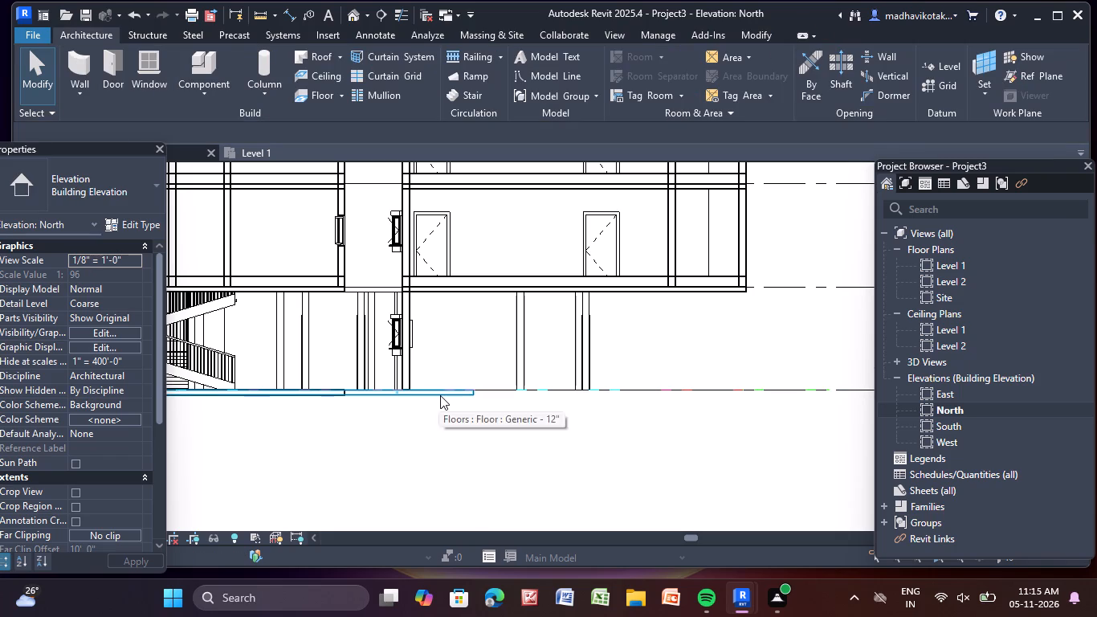
pyautogui.click(440, 395)
pyautogui.press('Delete')
pyautogui.click(337, 392)
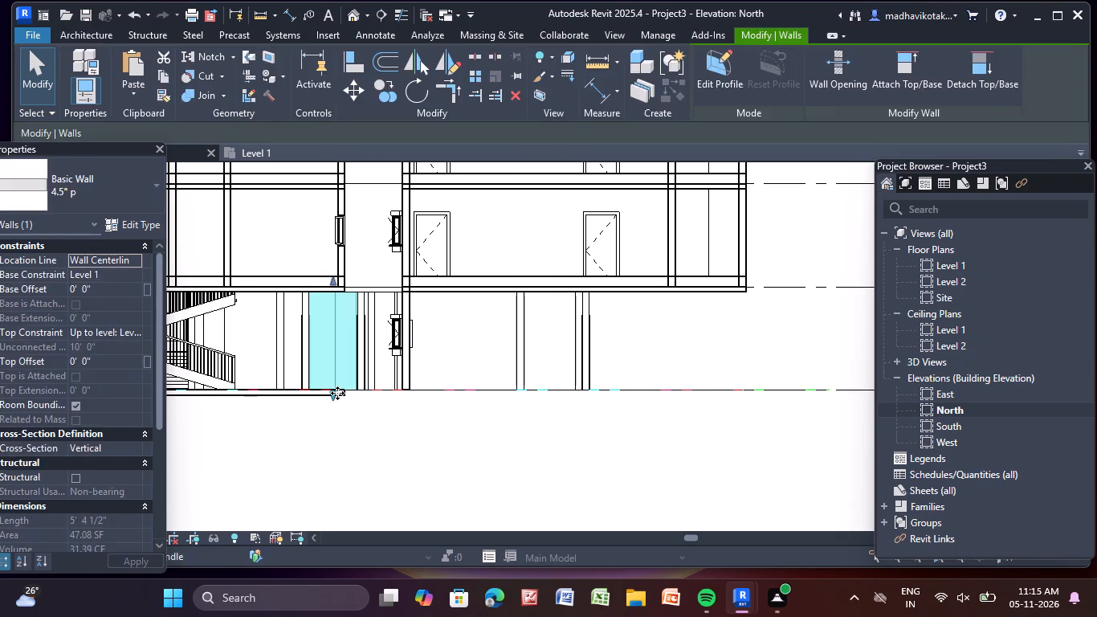
pyautogui.press('Delete')
pyautogui.click(335, 396)
pyautogui.press('Delete')
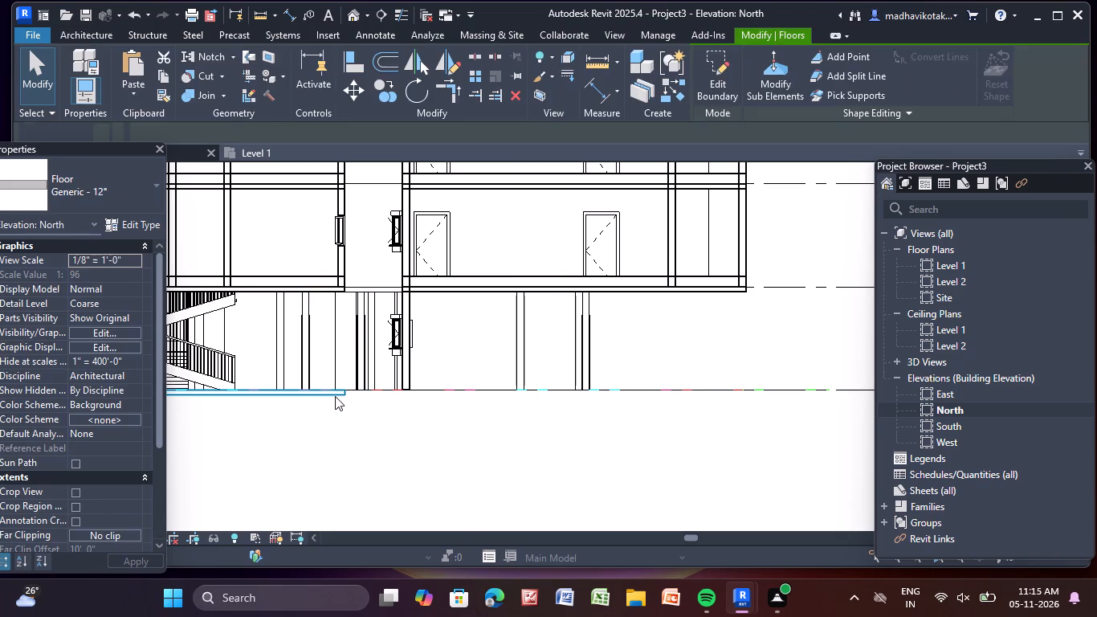
pyautogui.click(337, 393)
pyautogui.press('Delete')
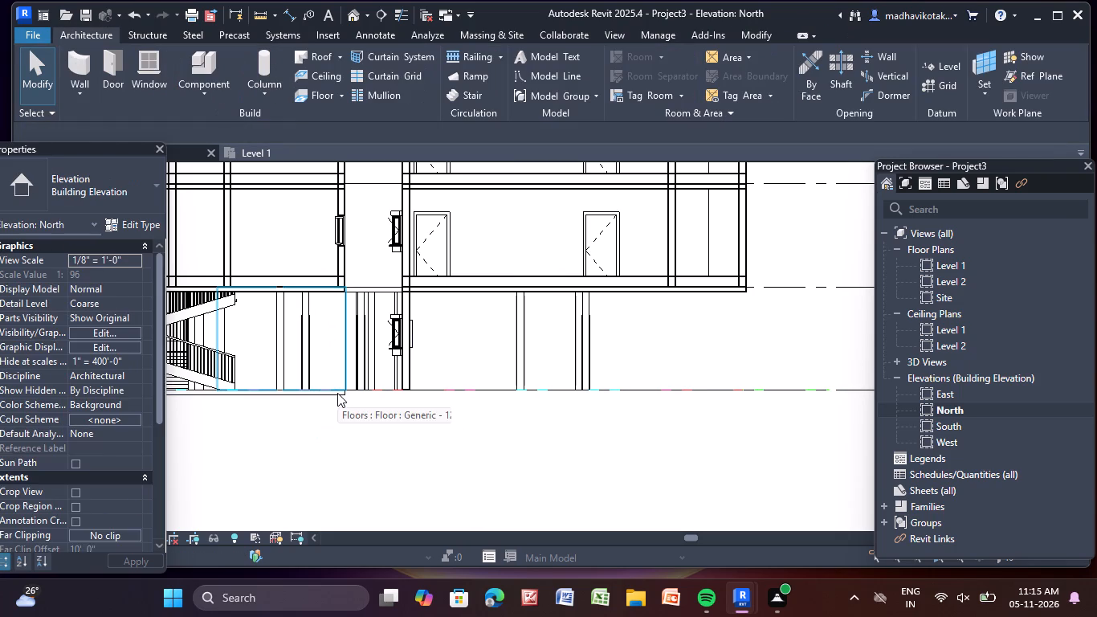
# Delete the Level 1 walls and 24" x 24" columns above the remaining slab's outer end, including the 9" and 9" w walls.
pyautogui.click(337, 393)
pyautogui.press('Delete')
pyautogui.click(337, 393)
pyautogui.press('Delete')
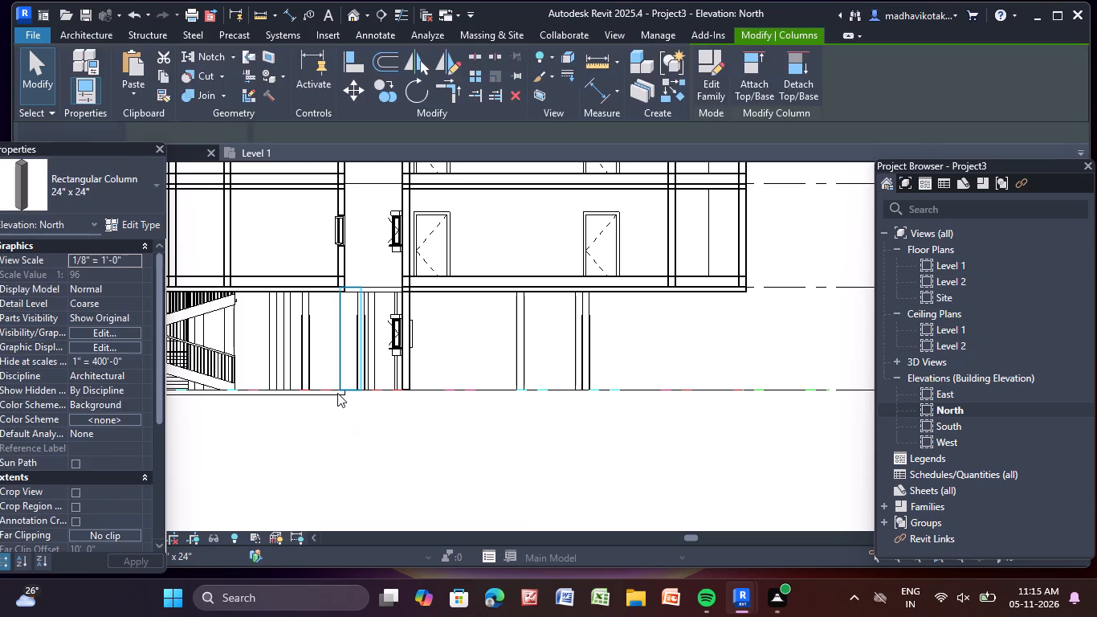
pyautogui.click(337, 393)
pyautogui.press('Delete')
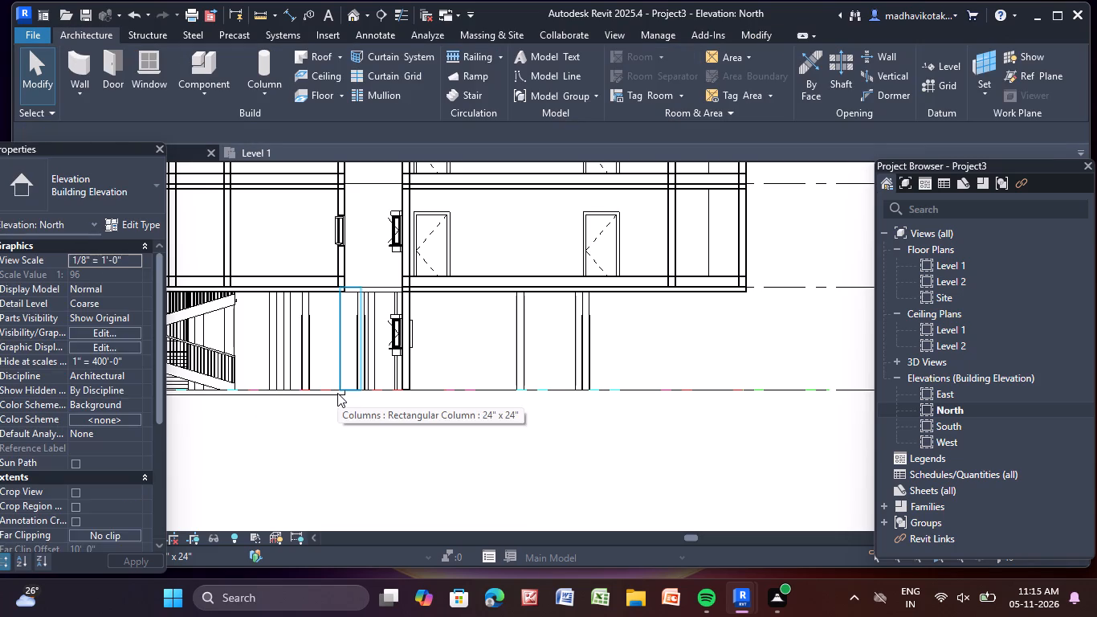
pyautogui.click(337, 393)
pyautogui.press('Delete')
pyautogui.click(337, 393)
pyautogui.press('Delete')
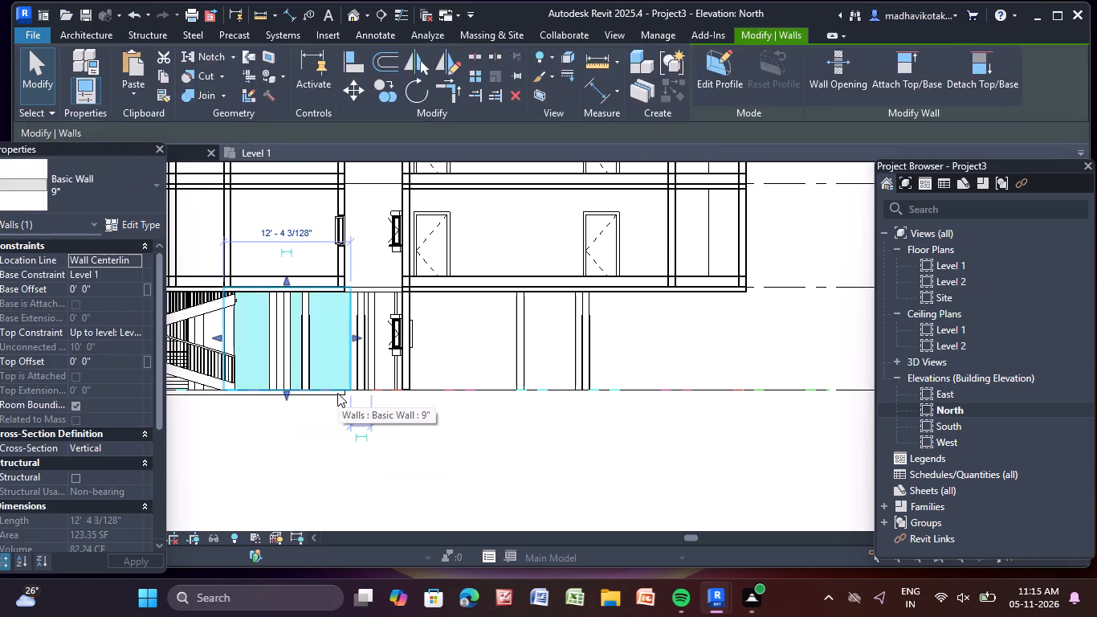
pyautogui.click(337, 393)
pyautogui.press('Delete')
pyautogui.click(337, 393)
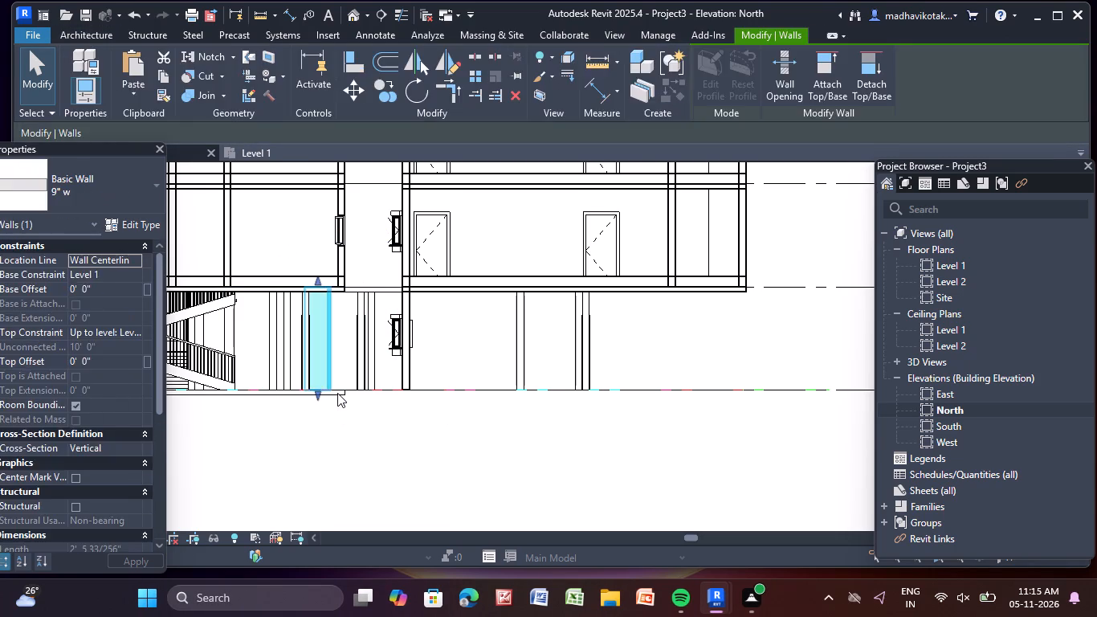
pyautogui.press('Delete')
# Delete the remaining Level 1 floor slabs between the staircase and the inner wall line.
pyautogui.click(337, 391)
pyautogui.press('Delete')
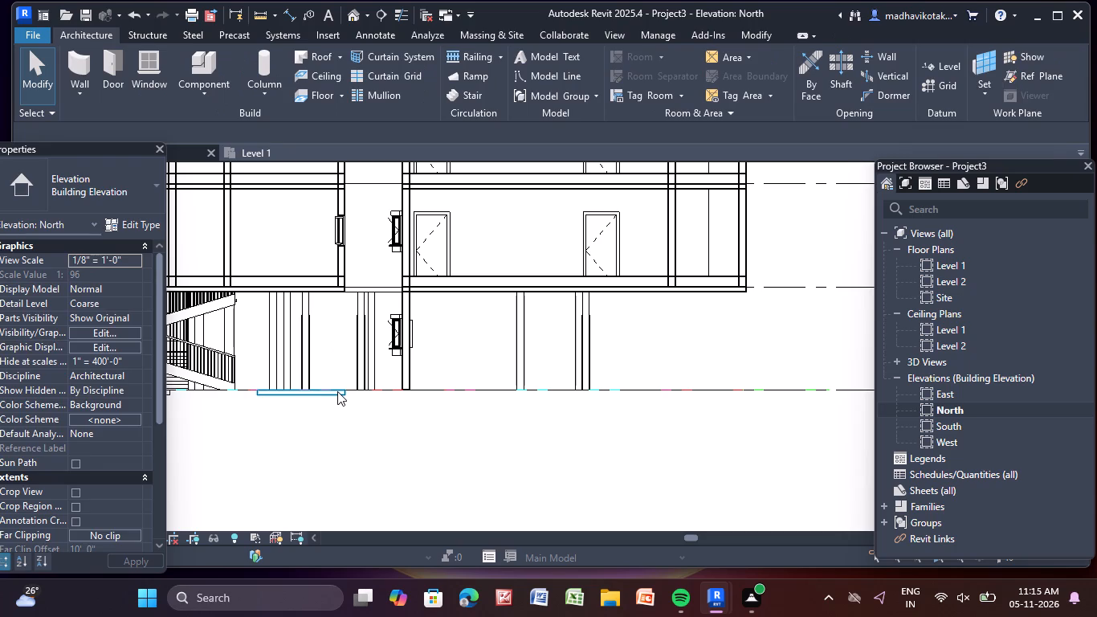
pyautogui.click(337, 391)
pyautogui.press('Delete')
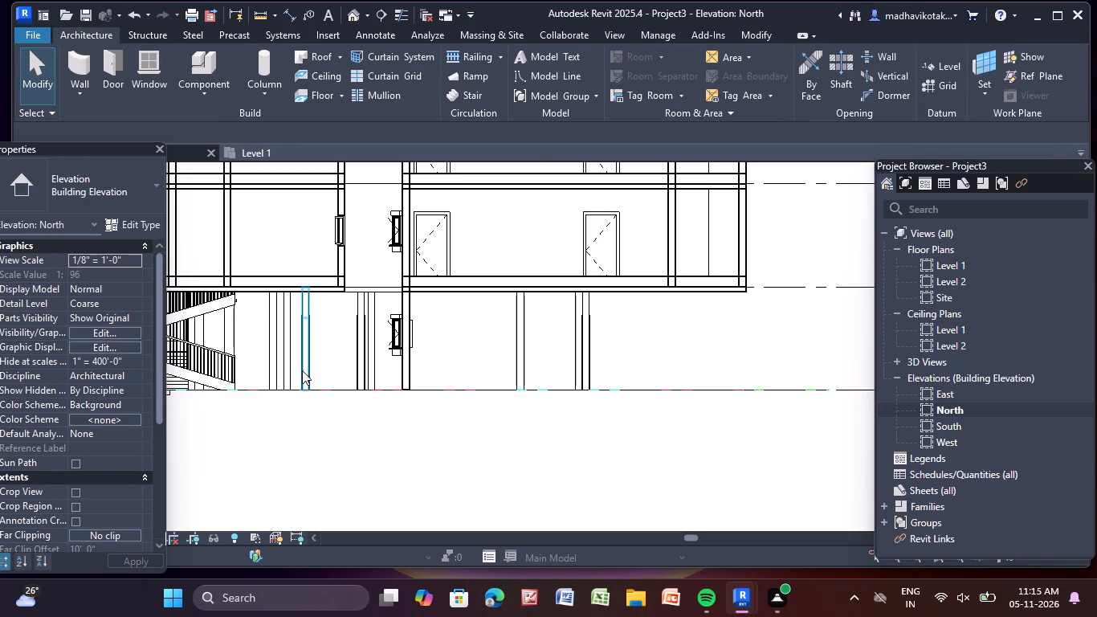
# Delete the Level 1 walls and the 24" x 24" column just beyond the staircase.
pyautogui.click(302, 370)
pyautogui.press('Delete')
pyautogui.click(302, 370)
pyautogui.press('Delete')
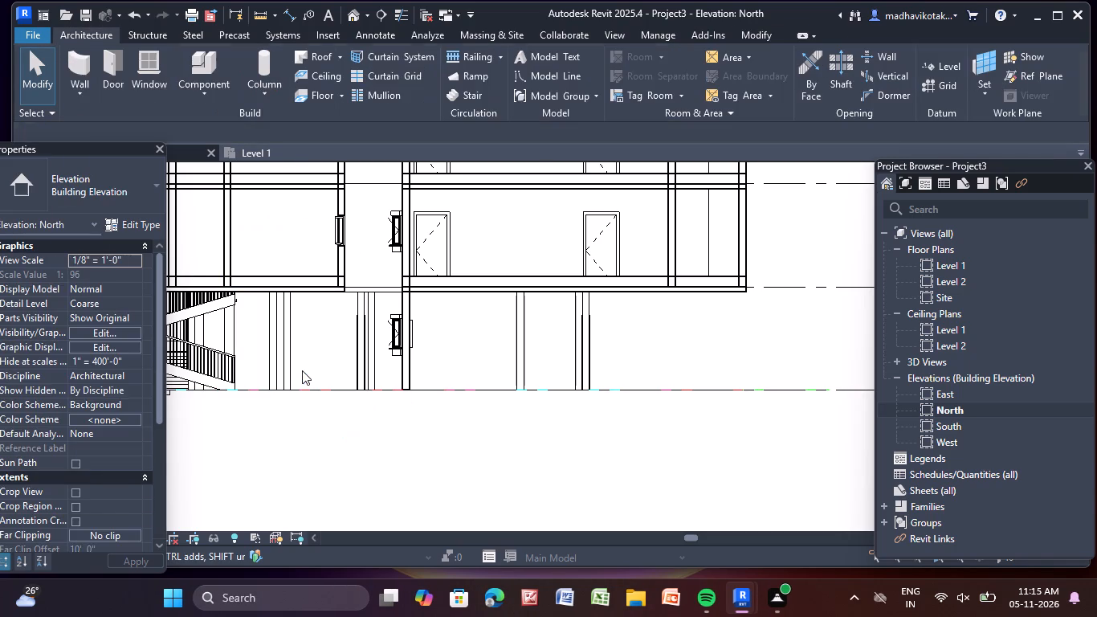
pyautogui.click(292, 365)
pyautogui.press('Delete')
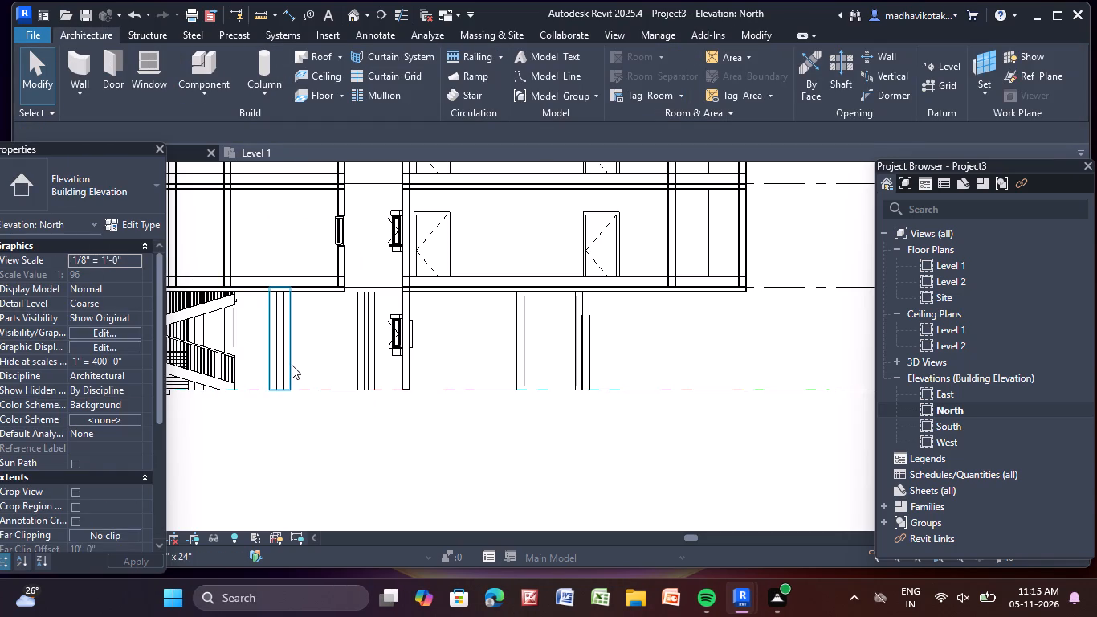
pyautogui.click(292, 365)
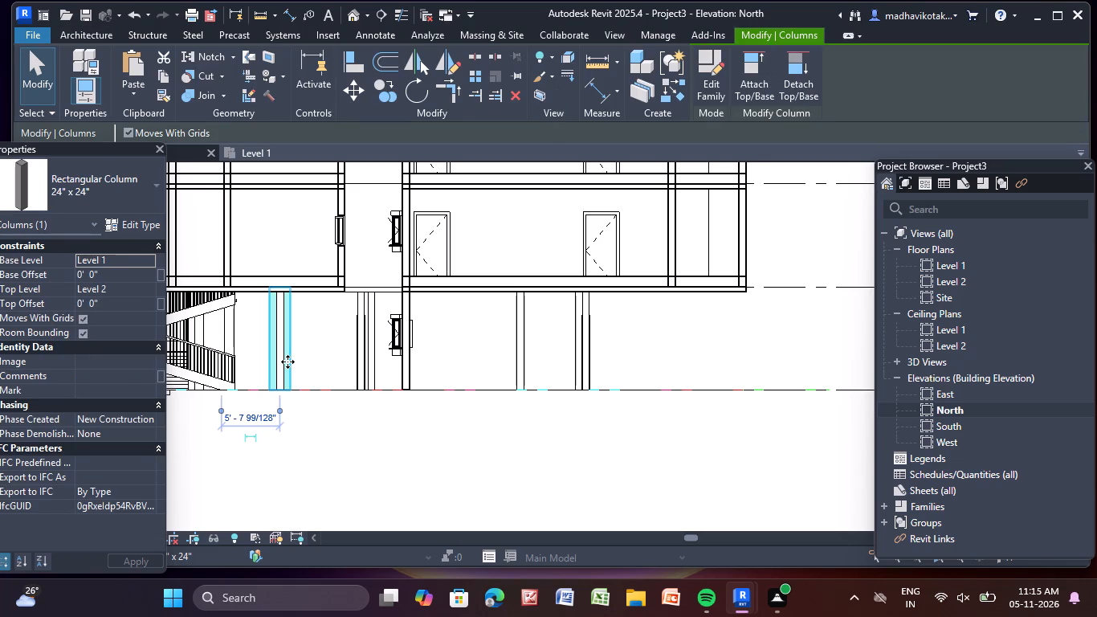
pyautogui.click(288, 362)
pyautogui.press('Delete')
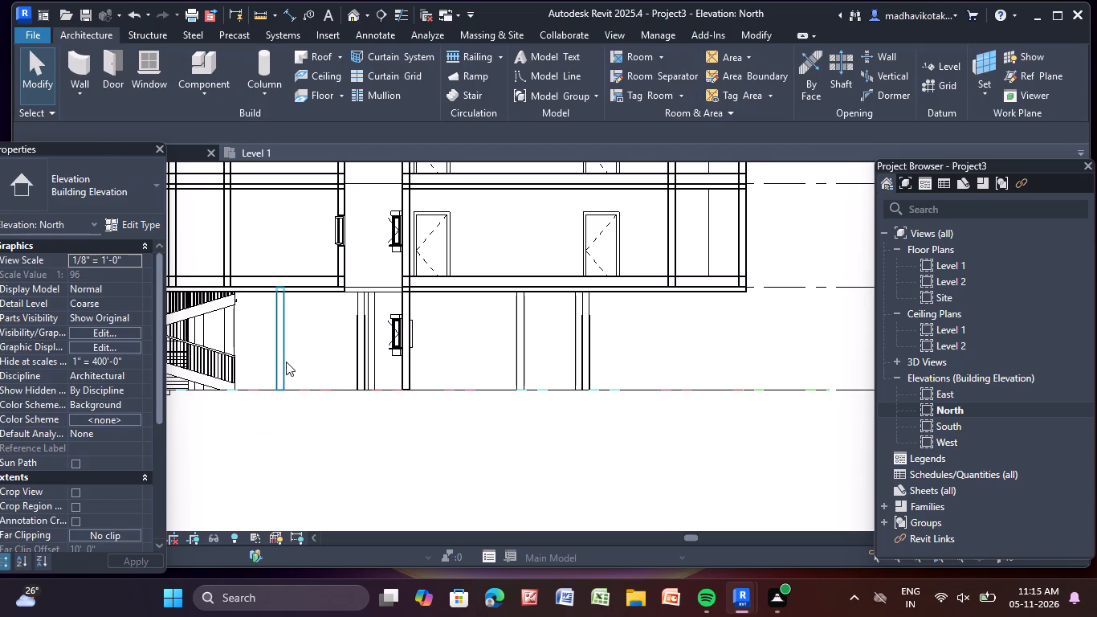
pyautogui.click(286, 361)
pyautogui.press('Delete')
pyautogui.click(284, 361)
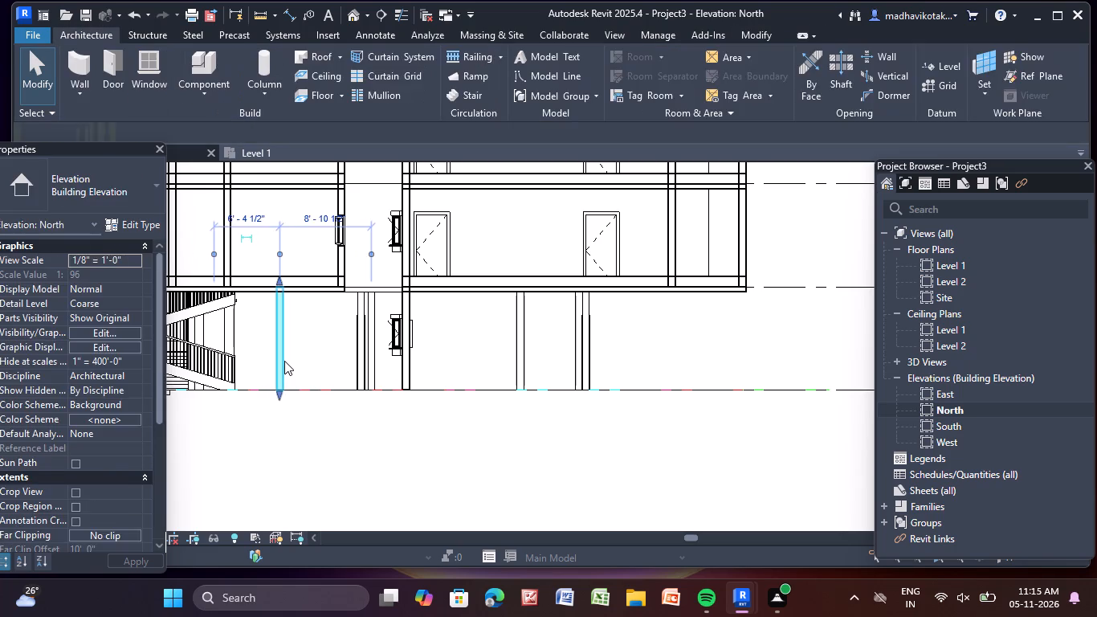
pyautogui.press('Delete')
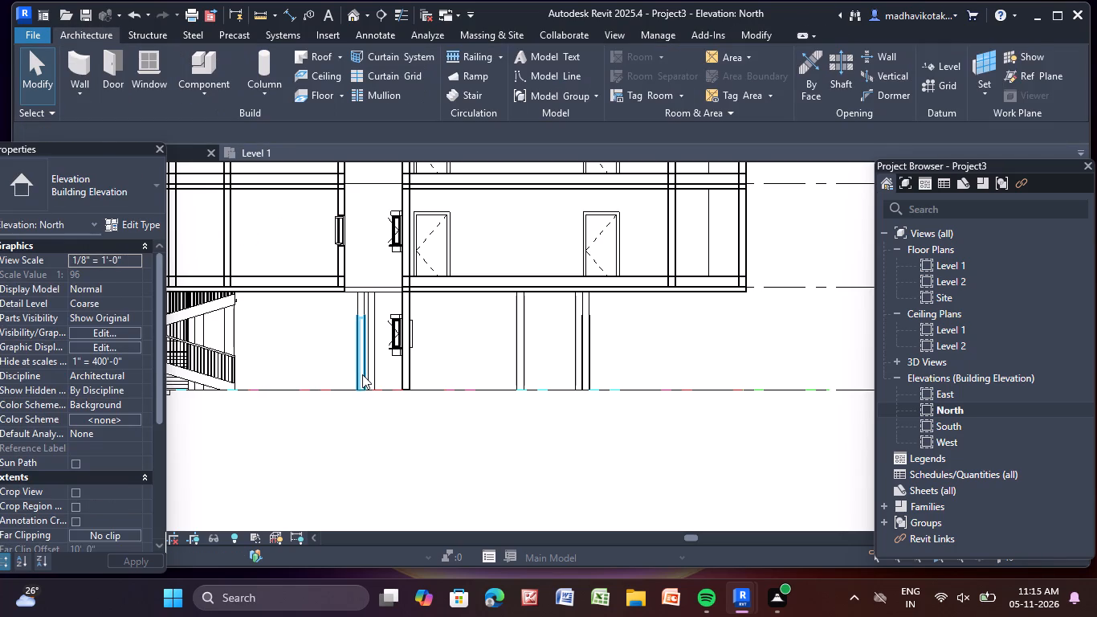
# Delete the Level 1 door and walls beyond the staircase, including the 4.5" p wall and the walls around the last ground-storey windows.
pyautogui.click(363, 374)
pyautogui.press('Delete')
pyautogui.click(362, 374)
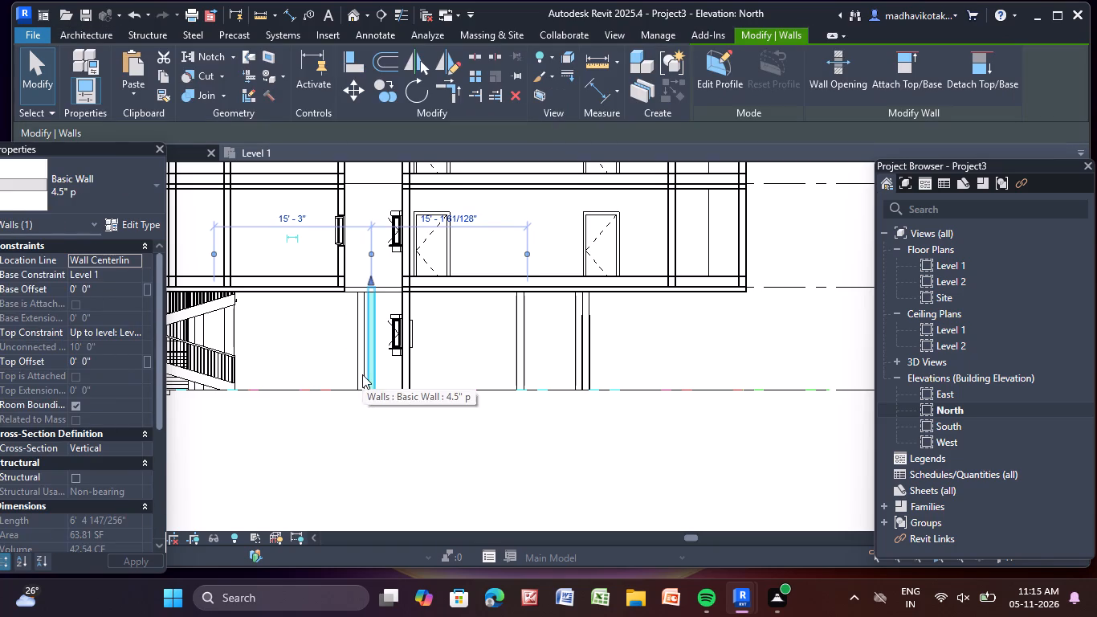
pyautogui.press('Delete')
pyautogui.click(368, 368)
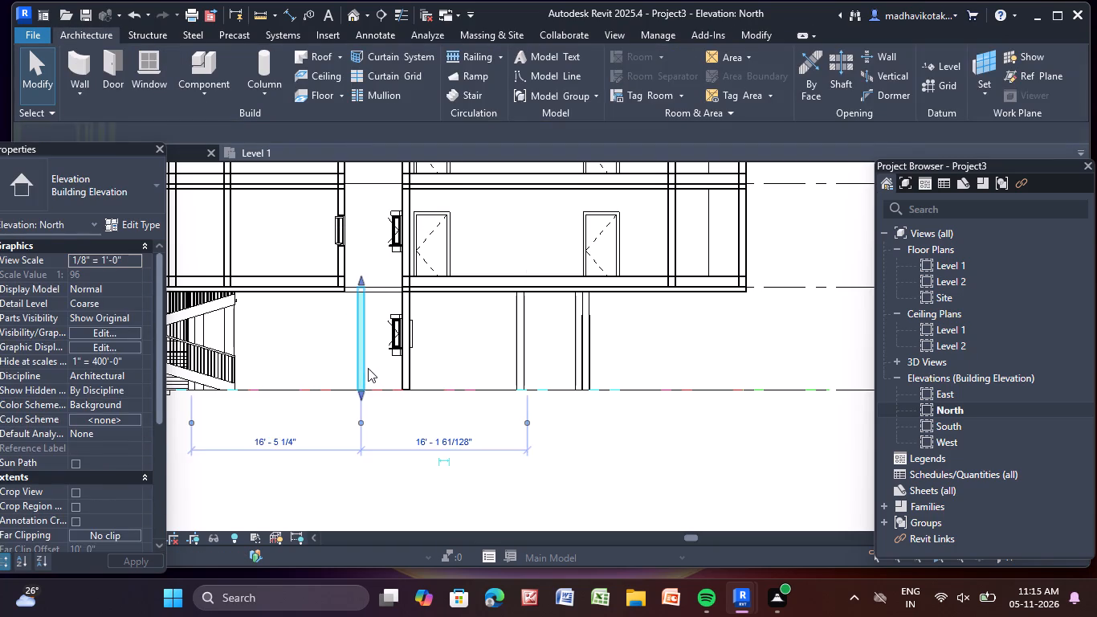
pyautogui.press('Delete')
pyautogui.click(410, 364)
pyautogui.press('Delete')
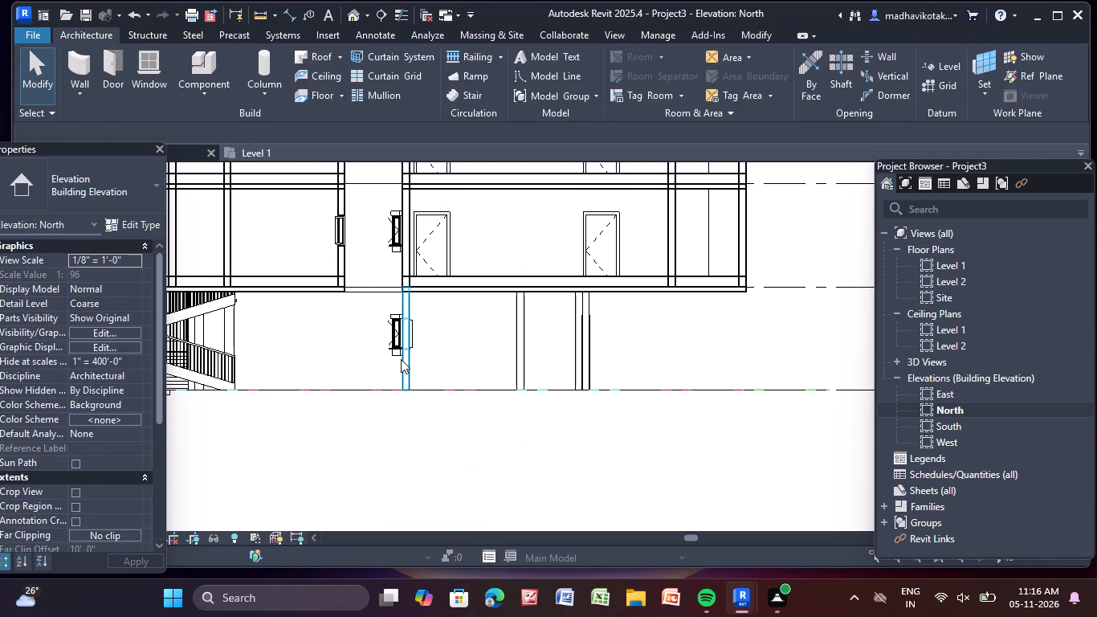
pyautogui.click(401, 359)
pyautogui.press('Delete')
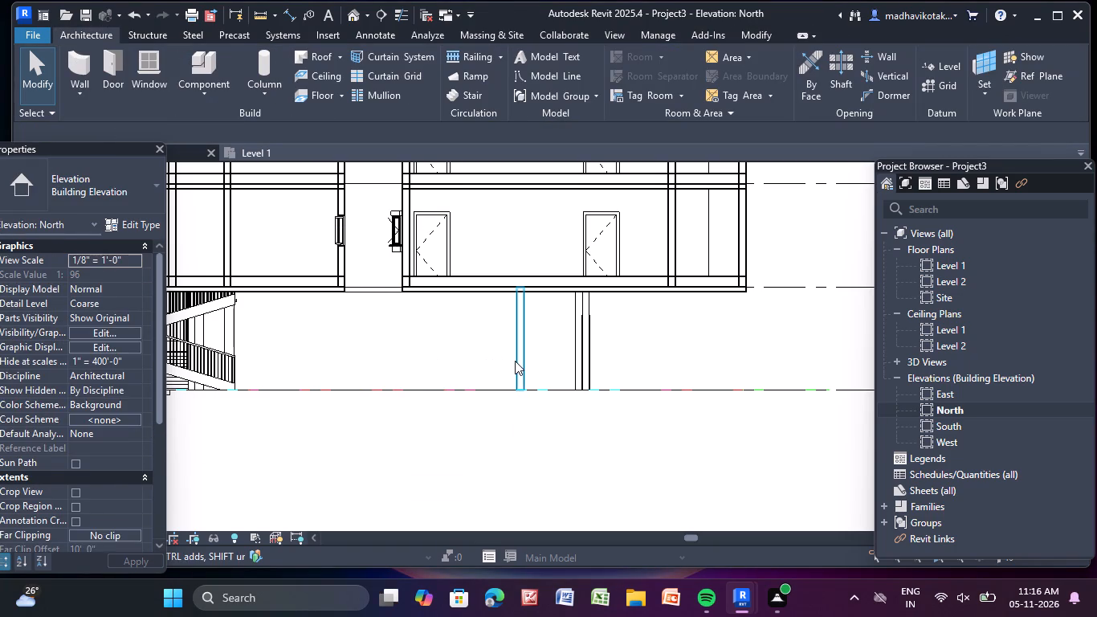
# Delete the overlapping Level 1 walls at the inner wall line, including the 6' 4 1/2" long wall.
pyautogui.click(515, 361)
pyautogui.press('Delete')
pyautogui.click(519, 362)
pyautogui.press('Delete')
pyautogui.click(519, 362)
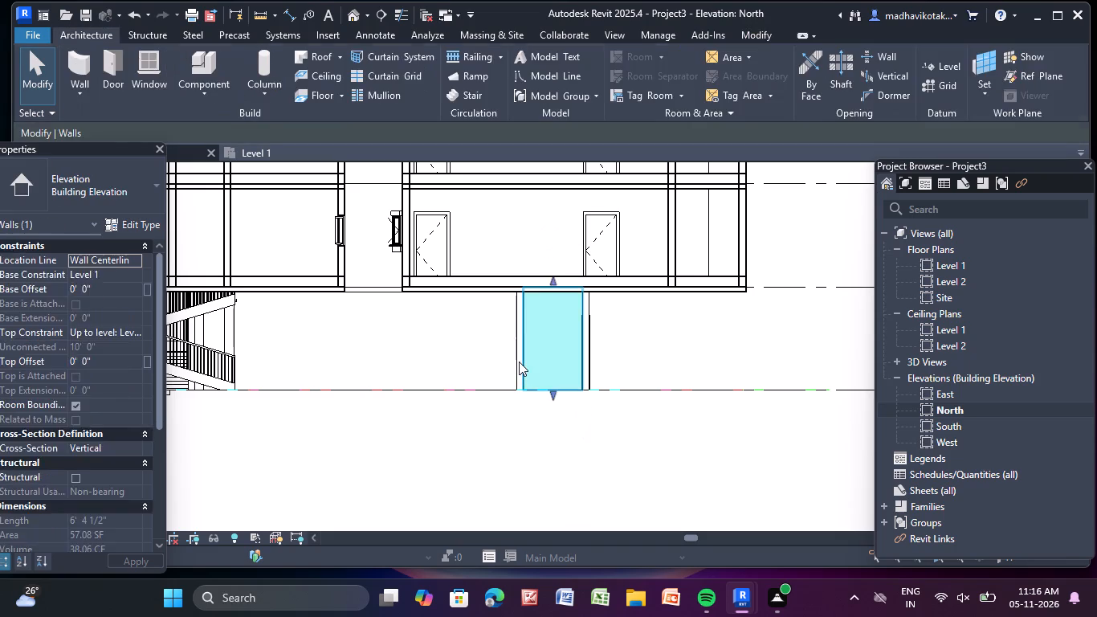
pyautogui.press('Delete')
pyautogui.click(519, 362)
pyautogui.press('Delete')
pyautogui.click(517, 362)
pyautogui.press('Delete')
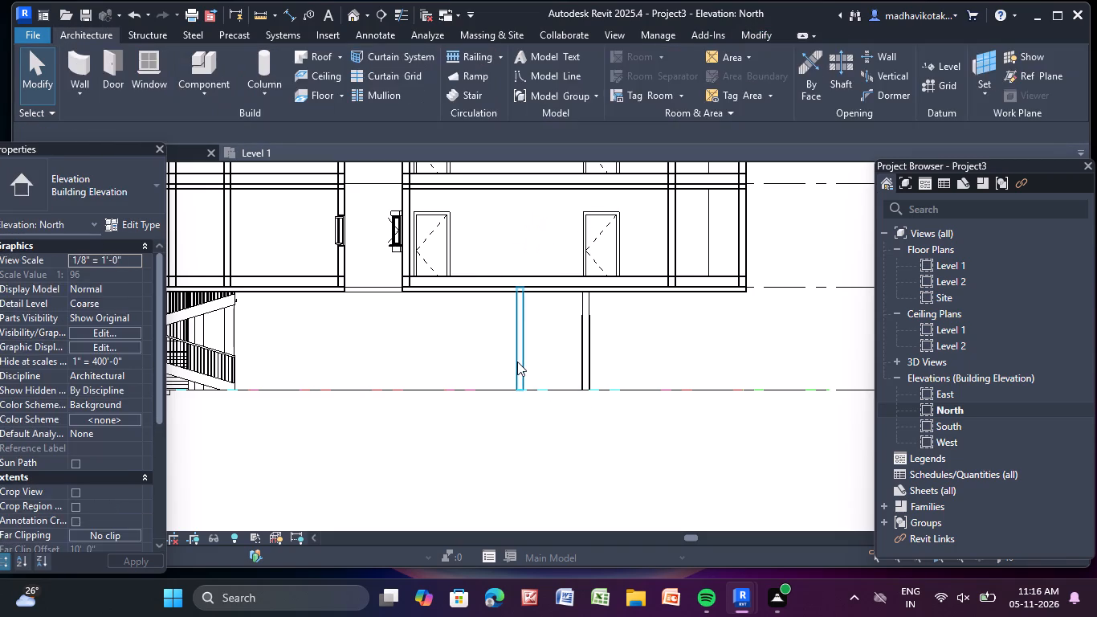
pyautogui.click(517, 362)
pyautogui.press('Delete')
# Delete the 36" x 84" Single-Flush door and the last Level 1 walls around it beneath the upper-storey doors.
pyautogui.click(585, 372)
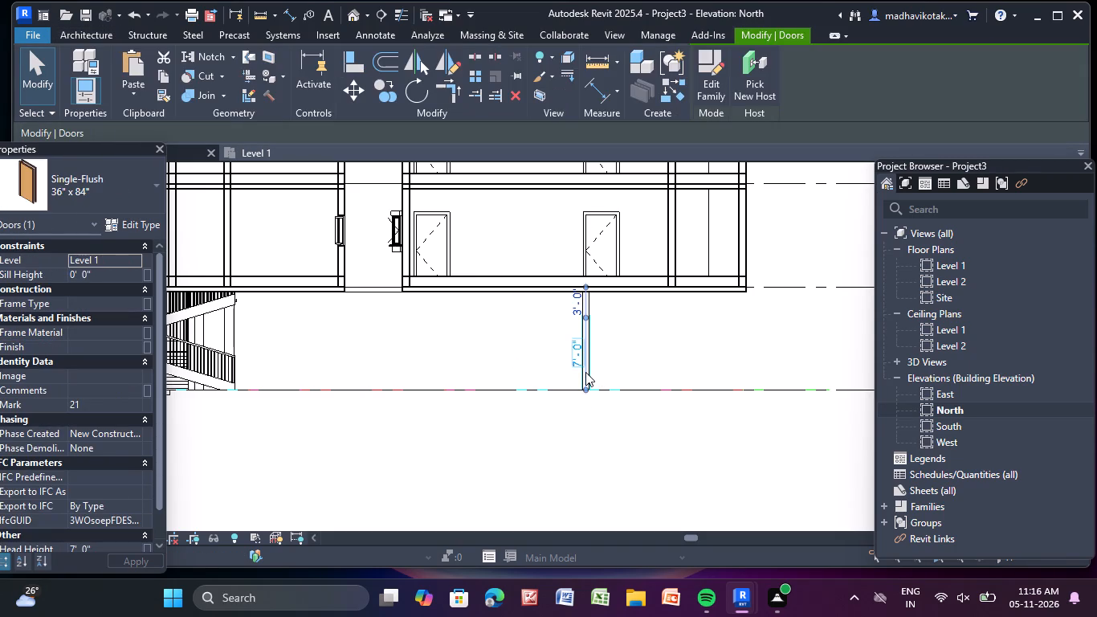
pyautogui.press('Delete')
pyautogui.click(585, 372)
pyautogui.press('Delete')
pyautogui.press('Delete')
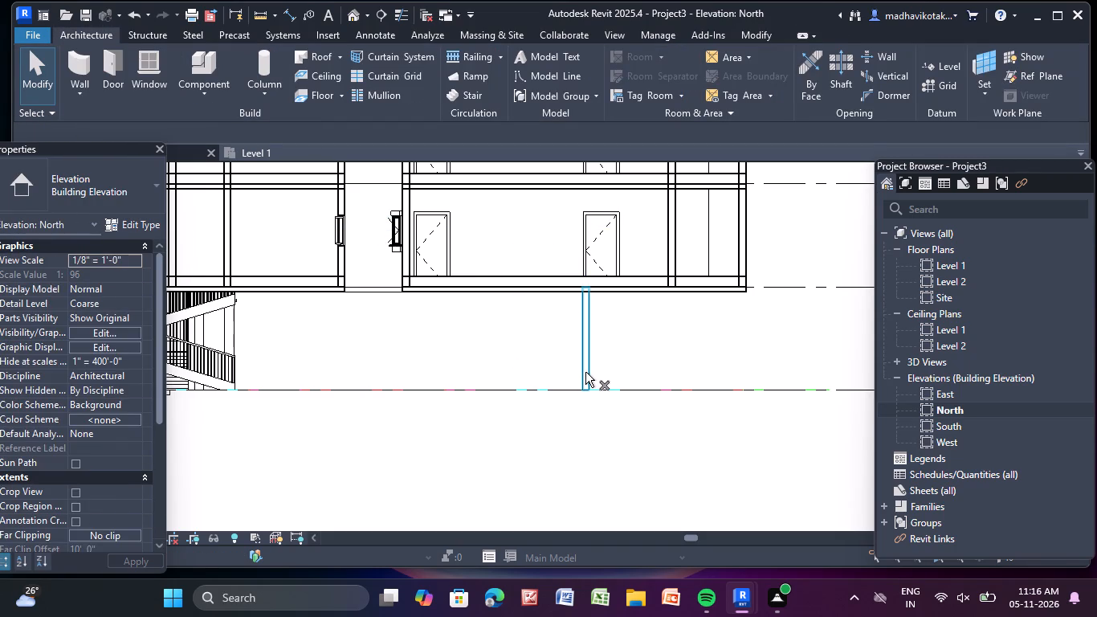
pyautogui.click(585, 372)
pyautogui.press('Delete')
# Switch to the 3D view and delete the long Level 1 wall standing in front of the staircase.
pyautogui.scroll(-5, 584, 372)
pyautogui.scroll(-2, 489, 399)
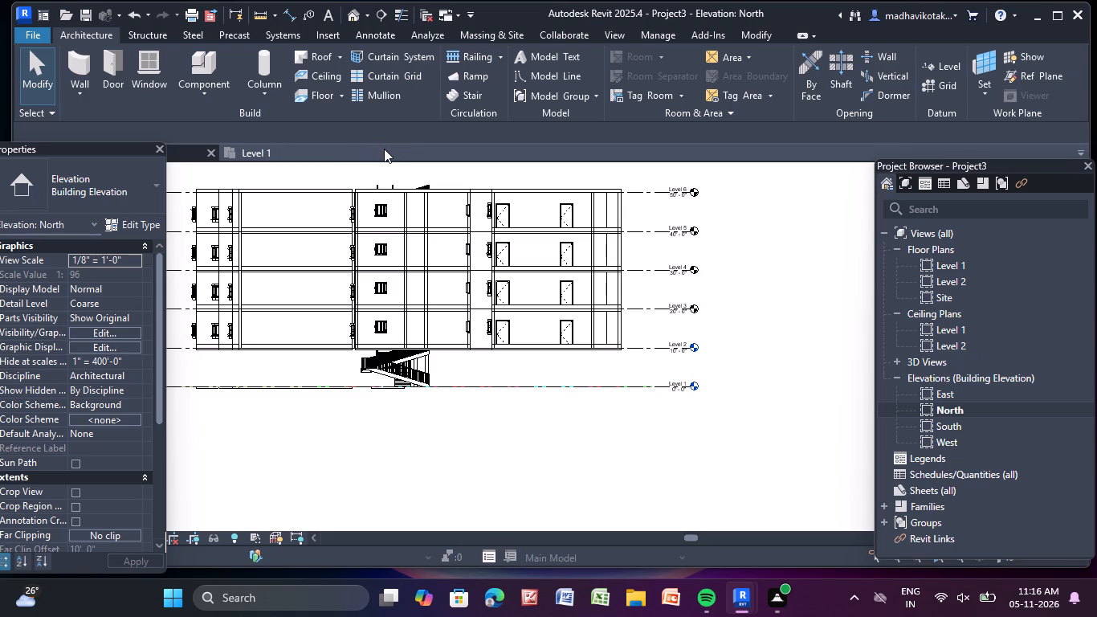
pyautogui.click(357, 11)
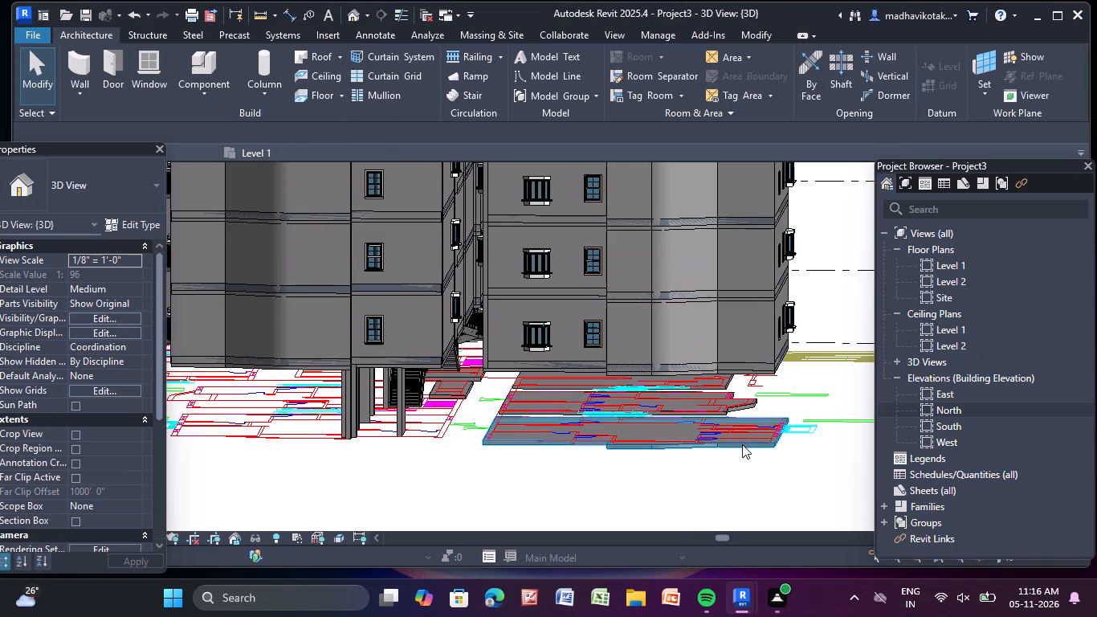
pyautogui.keyDown('shift'); pyautogui.moveTo(748, 449); pyautogui.dragTo(312, 419, button='middle'); pyautogui.keyUp('shift')
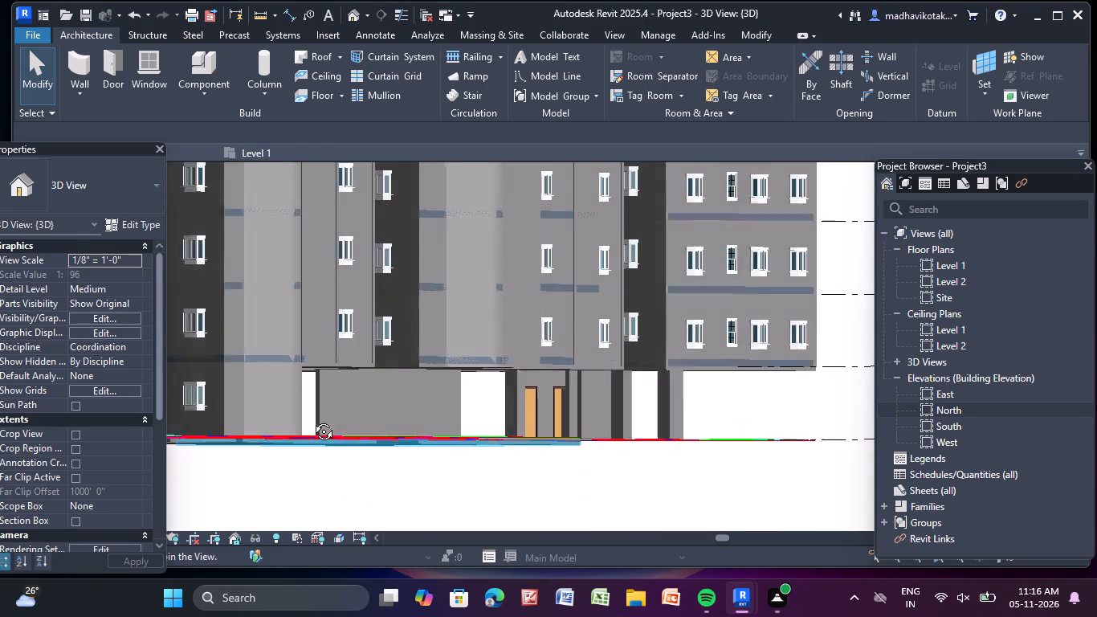
pyautogui.keyDown('shift'); pyautogui.moveTo(312, 419); pyautogui.dragTo(276, 423, button='middle'); pyautogui.keyUp('shift')
pyautogui.moveTo(271, 411); pyautogui.dragTo(385, 402, button='middle')
pyautogui.scroll(2, 370, 402)
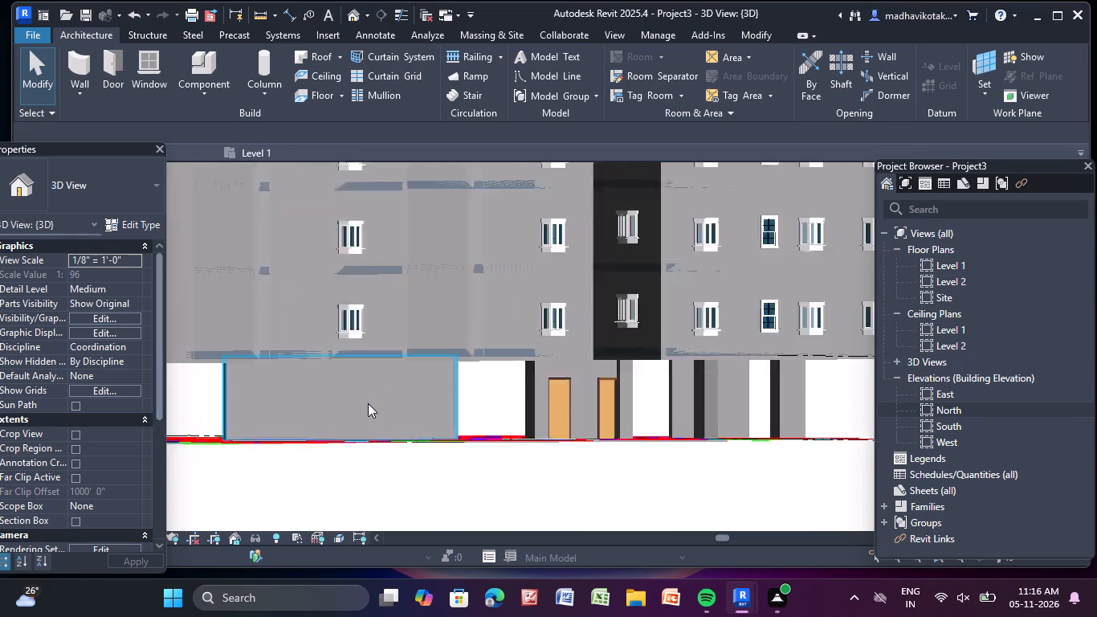
pyautogui.scroll(2, 368, 403)
pyautogui.click(365, 400)
pyautogui.press('Delete')
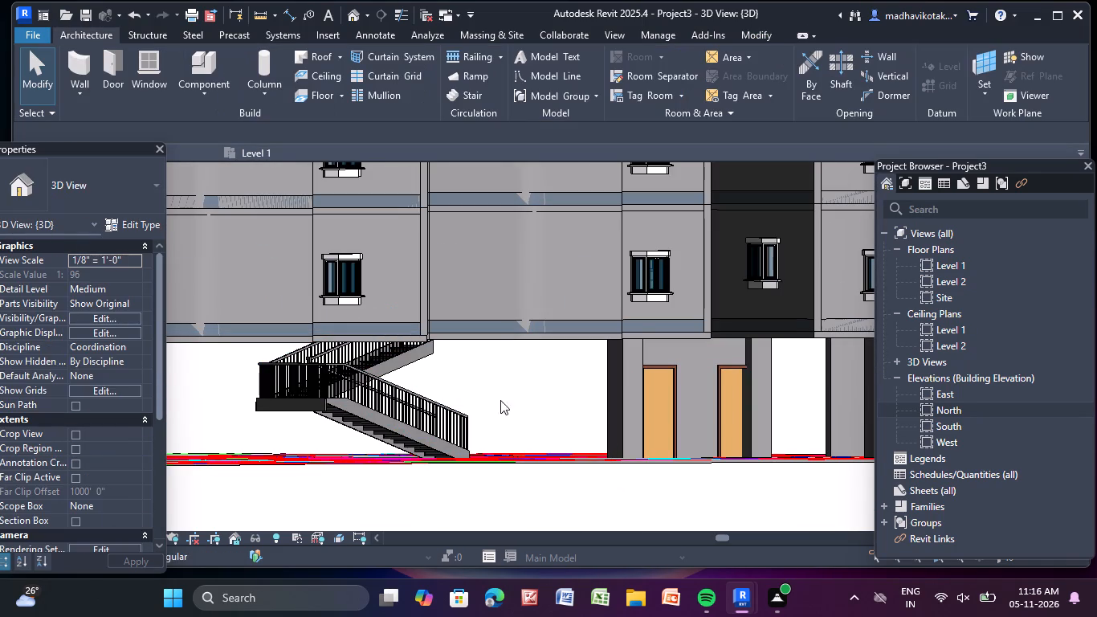
# Delete the Level 1 door, 24" x 24" column and door wall beside the staircase, plus the 11' 5 1/4" long wall further along.
pyautogui.click(663, 402)
pyautogui.press('Delete')
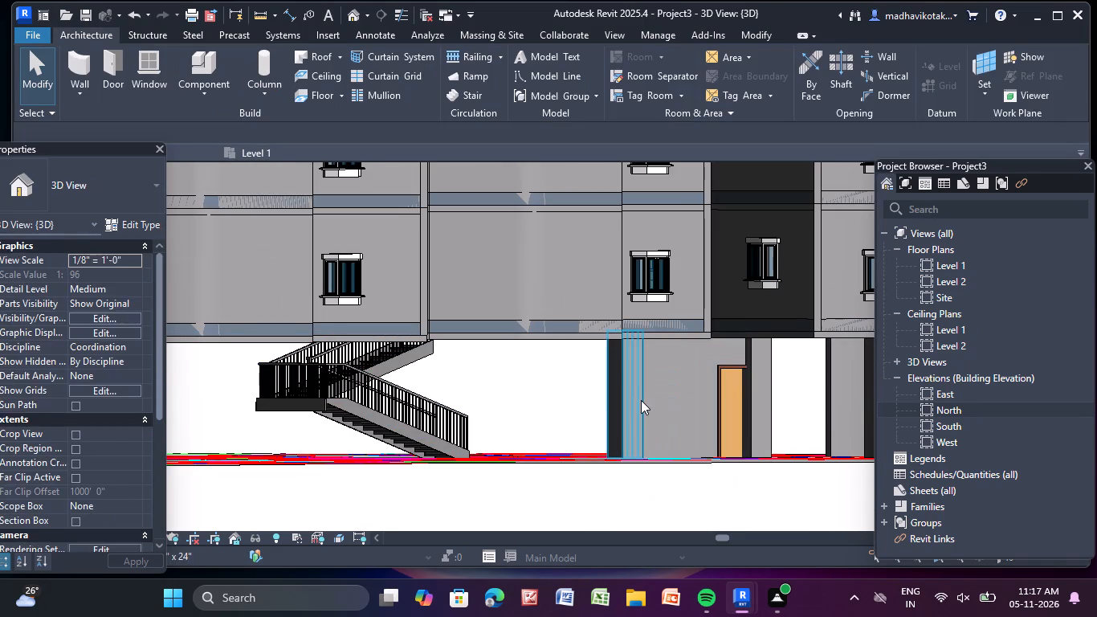
pyautogui.click(641, 400)
pyautogui.press('Delete')
pyautogui.click(642, 401)
pyautogui.press('Delete')
pyautogui.scroll(-3, 709, 397)
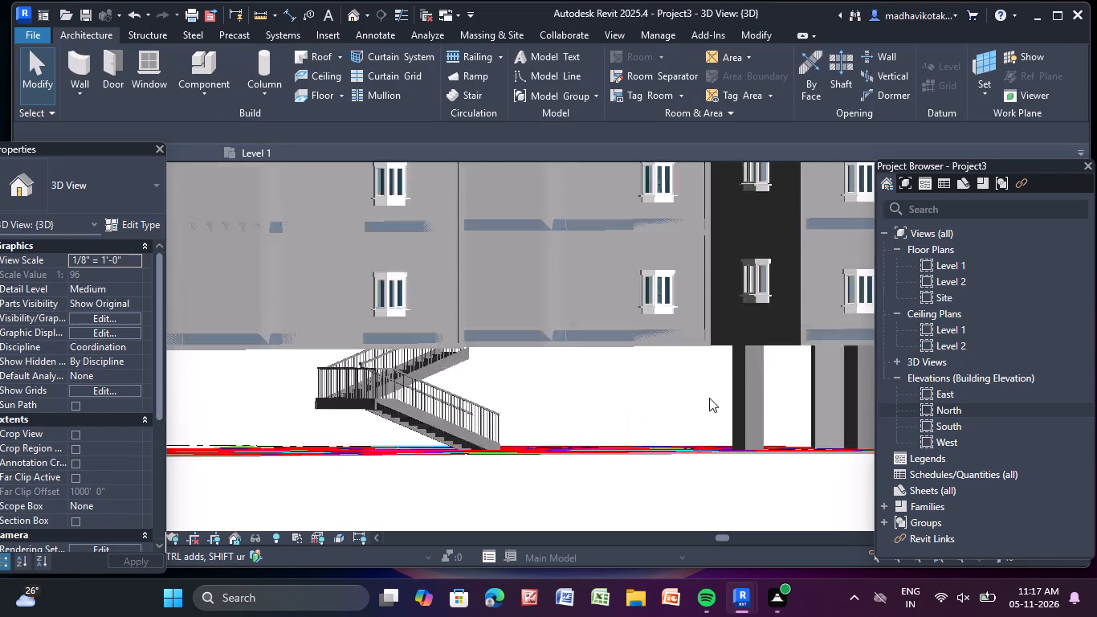
pyautogui.scroll(-3, 709, 398)
pyautogui.scroll(9, 793, 404)
pyautogui.click(797, 405)
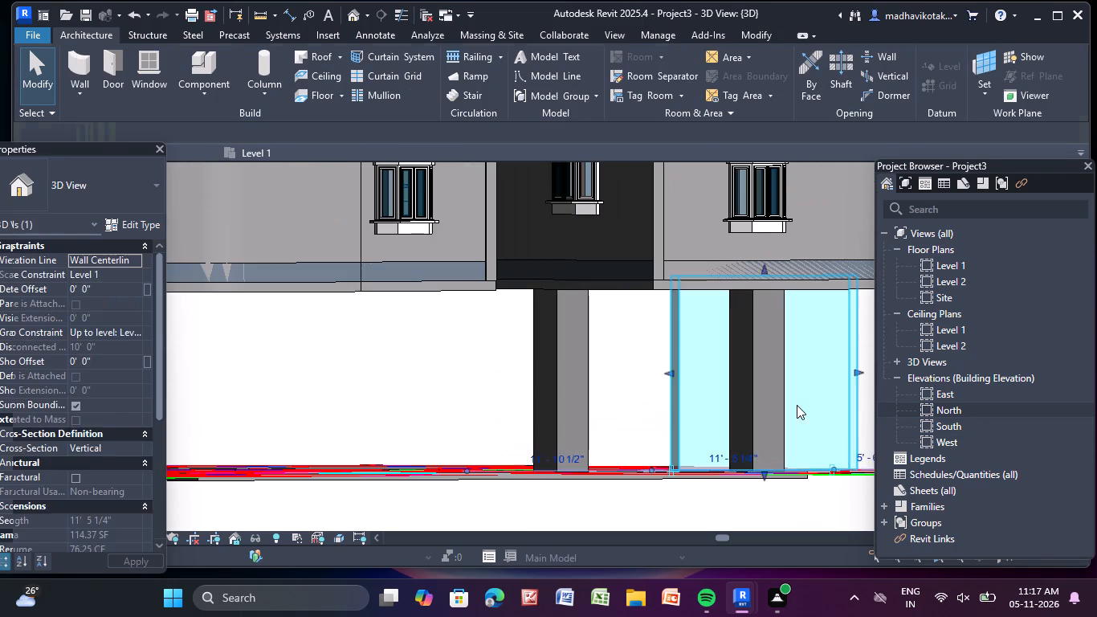
pyautogui.press('Delete')
# Examine the ground storey from several sides in 3D for Level 1 elements still standing around the staircases and end block.
pyautogui.scroll(-11, 798, 407)
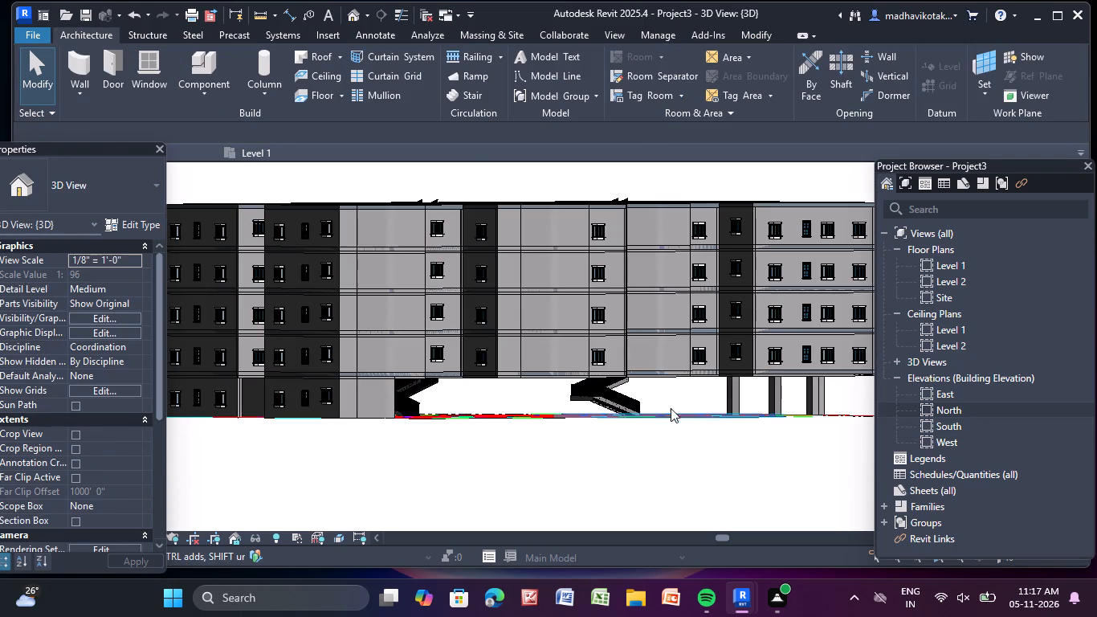
pyautogui.scroll(3, 268, 429)
pyautogui.scroll(-5, 402, 440)
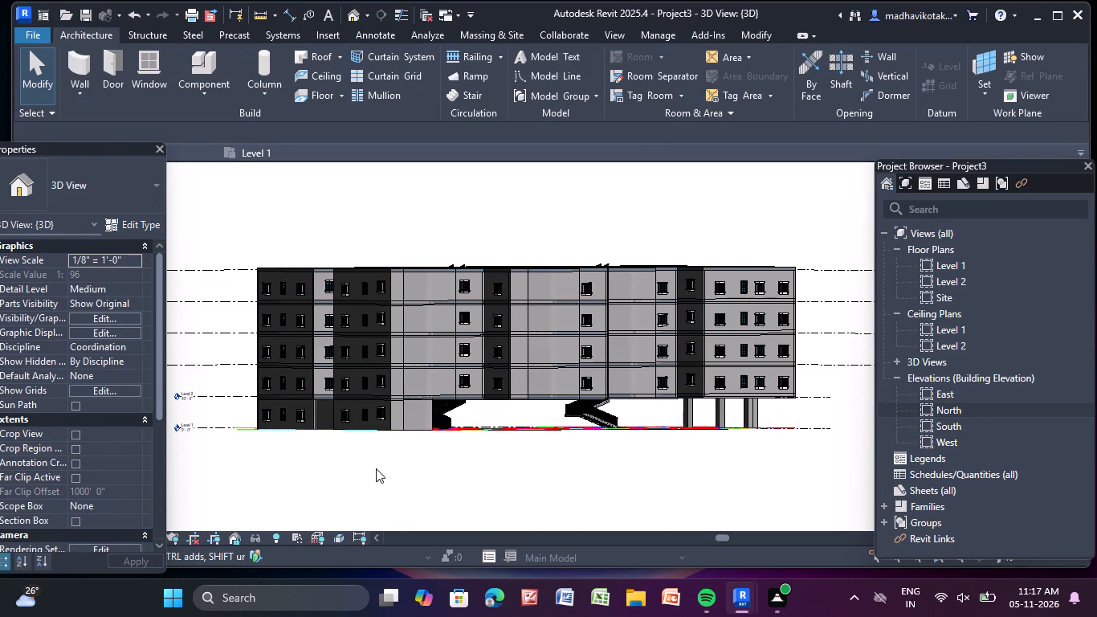
pyautogui.keyDown('shift'); pyautogui.moveTo(381, 475); pyautogui.dragTo(438, 480, button='middle'); pyautogui.keyUp('shift')
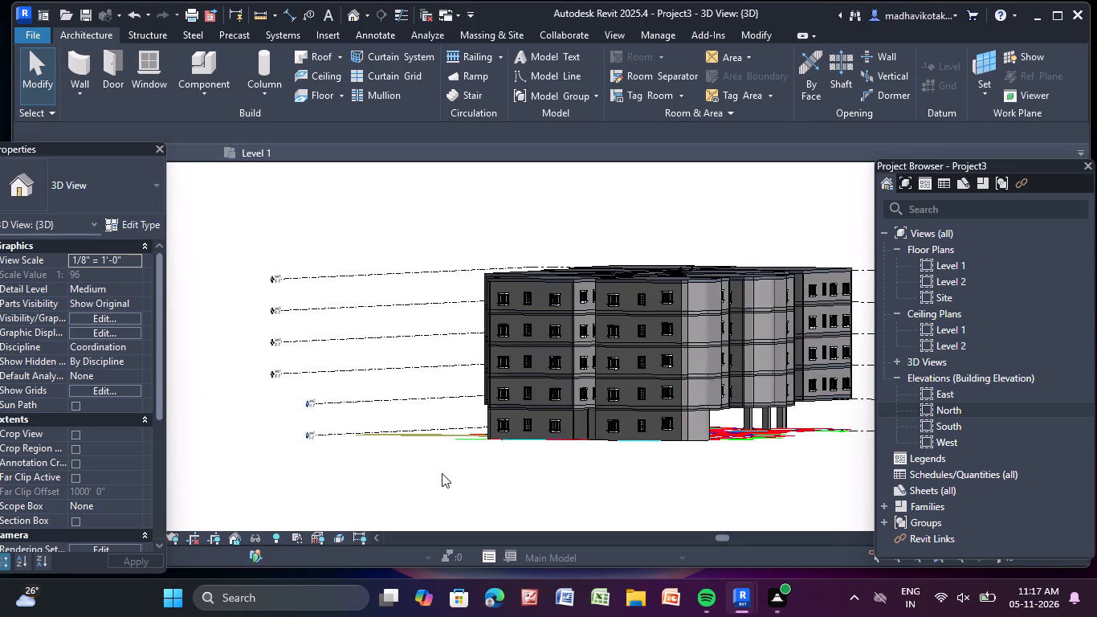
pyautogui.moveTo(441, 473); pyautogui.dragTo(296, 474, button='middle')
pyautogui.keyDown('shift'); pyautogui.moveTo(520, 486); pyautogui.dragTo(435, 491, button='middle'); pyautogui.keyUp('shift')
pyautogui.scroll(-3, 428, 484)
pyautogui.moveTo(428, 484); pyautogui.dragTo(448, 481, button='middle')
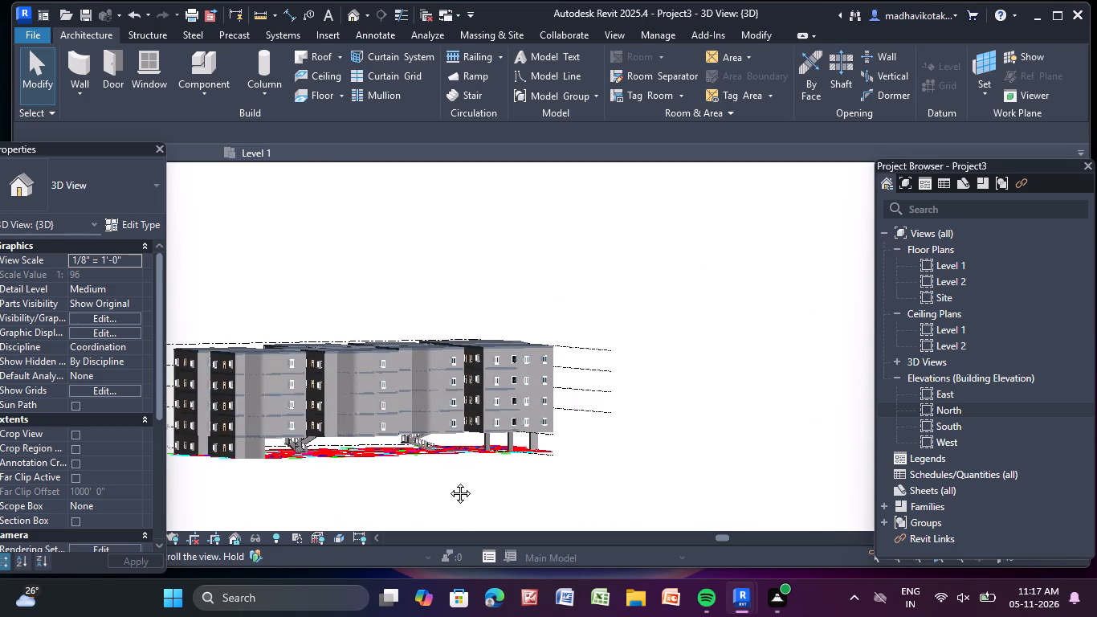
pyautogui.moveTo(448, 481); pyautogui.dragTo(532, 461, button='middle')
pyautogui.scroll(13, 345, 417)
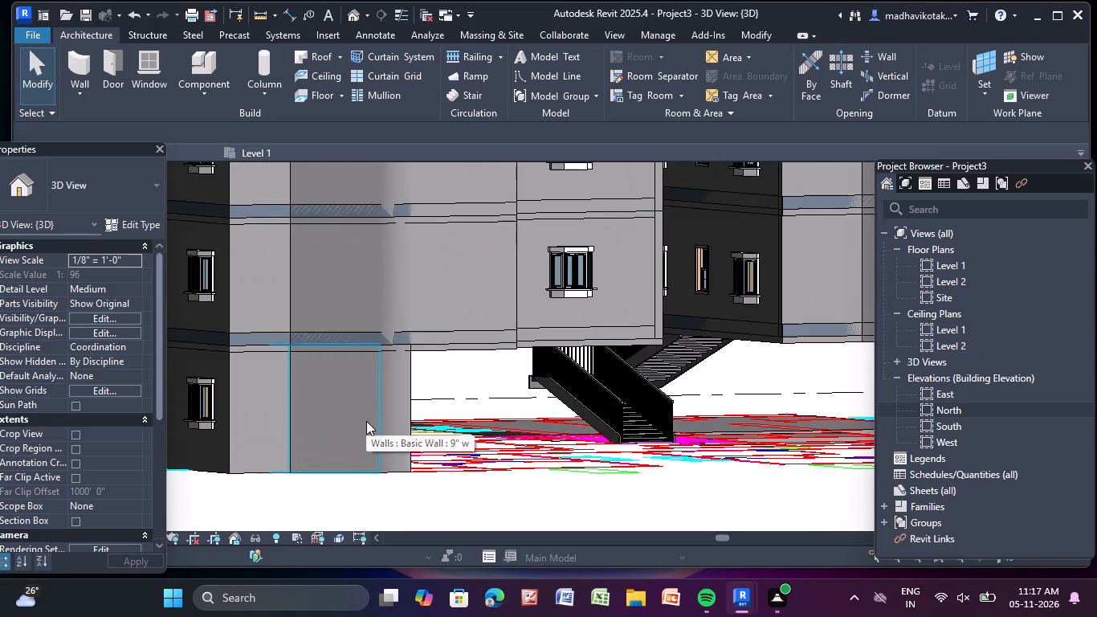
pyautogui.keyDown('shift'); pyautogui.moveTo(364, 424); pyautogui.dragTo(345, 424, button='middle'); pyautogui.keyUp('shift')
pyautogui.keyDown('shift'); pyautogui.scroll(1, 345, 424); pyautogui.keyUp('shift')
pyautogui.scroll(-5, 345, 424)
pyautogui.moveTo(347, 424); pyautogui.dragTo(554, 400, button='middle')
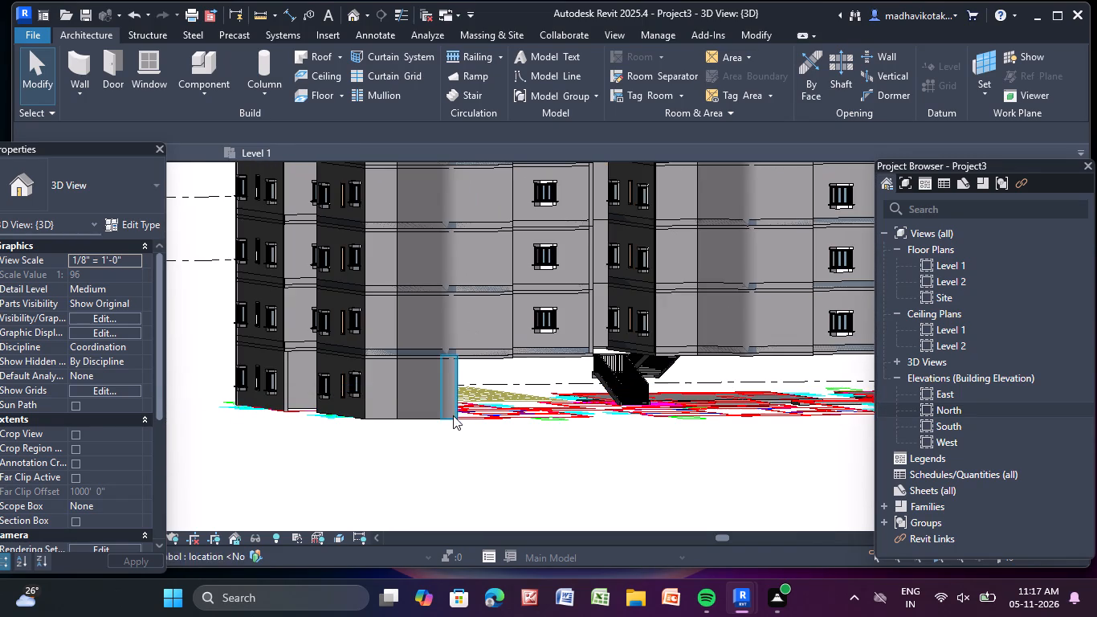
pyautogui.scroll(1, 419, 407)
pyautogui.keyDown('shift'); pyautogui.moveTo(708, 398); pyautogui.dragTo(671, 395, button='middle'); pyautogui.keyUp('shift')
pyautogui.scroll(4, 606, 367)
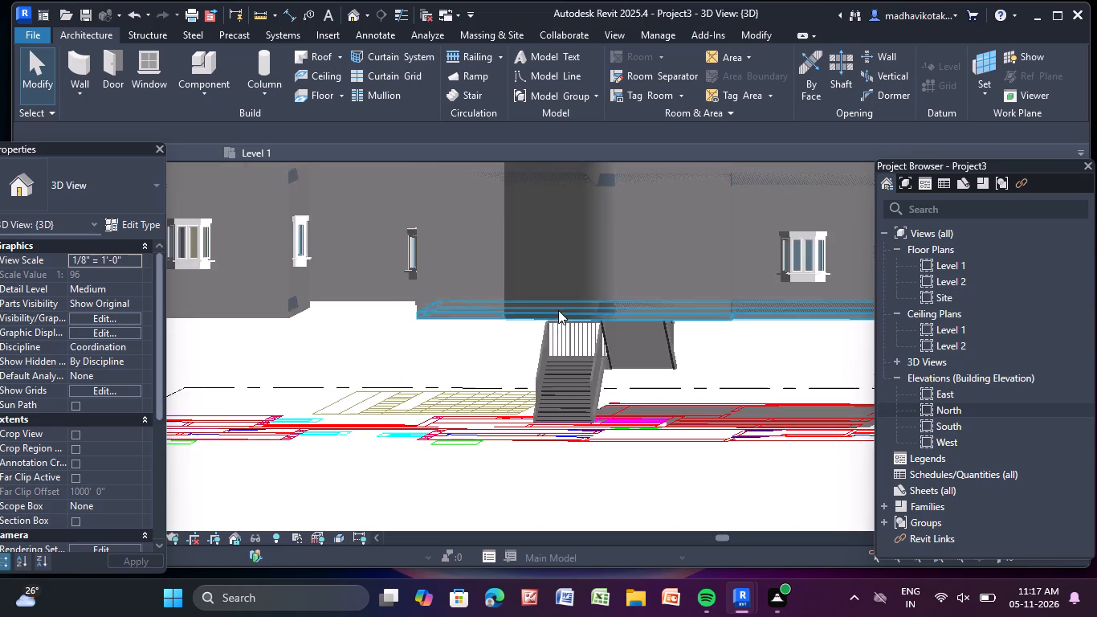
pyautogui.scroll(11, 558, 310)
pyautogui.moveTo(585, 385); pyautogui.dragTo(595, 377, button='middle')
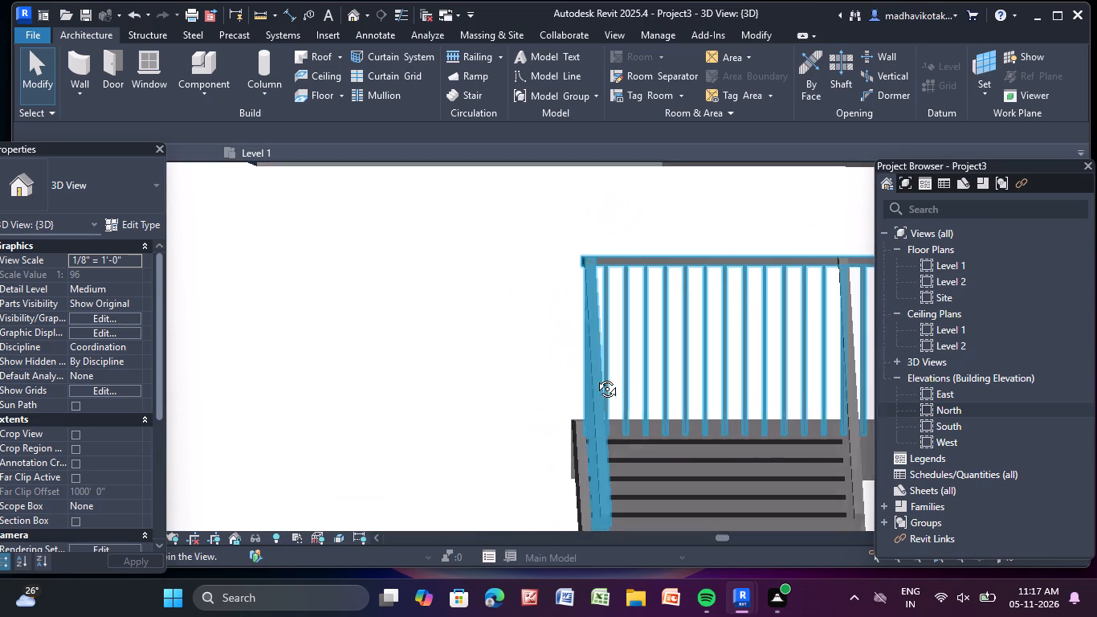
pyautogui.moveTo(595, 377); pyautogui.dragTo(605, 366, button='middle')
pyautogui.scroll(-16, 605, 366)
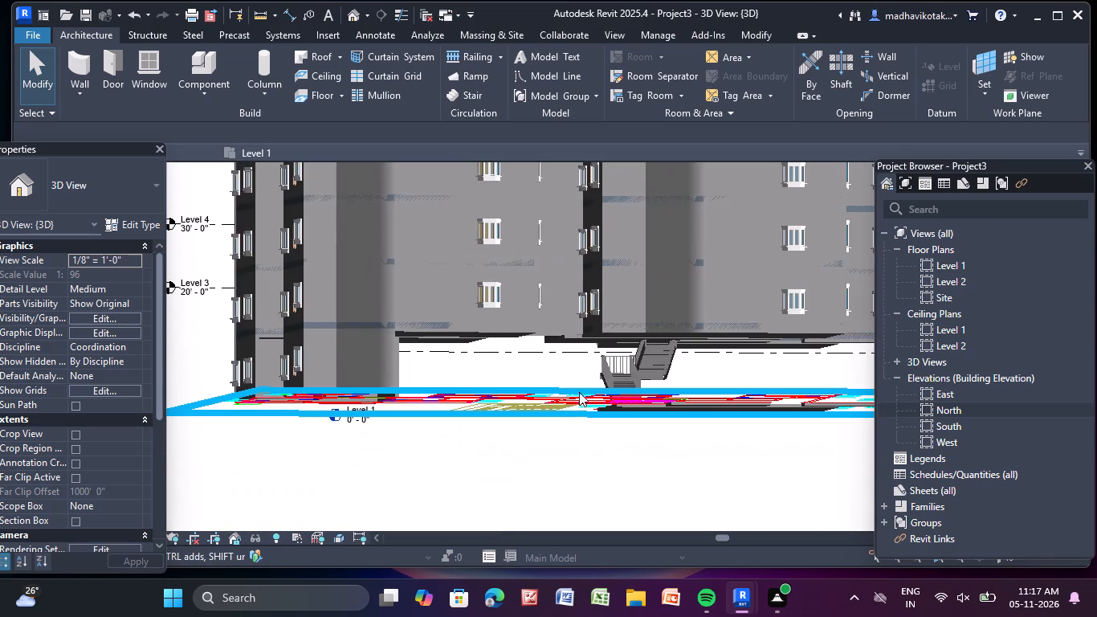
pyautogui.keyDown('shift'); pyautogui.moveTo(562, 420); pyautogui.dragTo(602, 470, button='middle'); pyautogui.keyUp('shift')
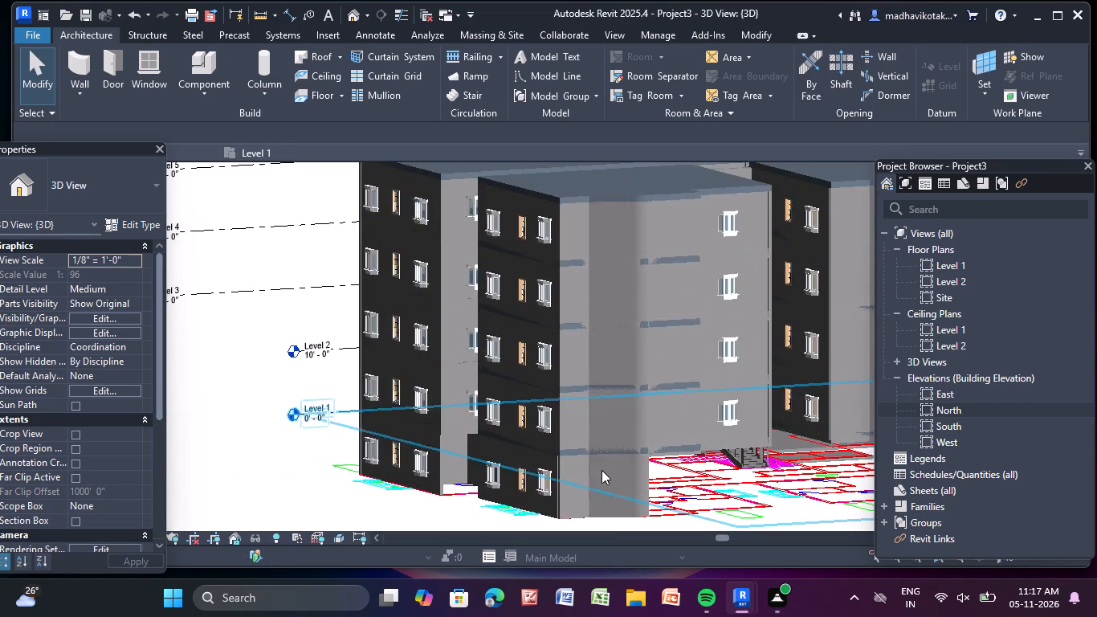
pyautogui.scroll(-5, 599, 468)
pyautogui.moveTo(590, 464); pyautogui.dragTo(473, 395, button='middle')
pyautogui.keyDown('shift'); pyautogui.moveTo(587, 435); pyautogui.dragTo(546, 438, button='middle'); pyautogui.keyUp('shift')
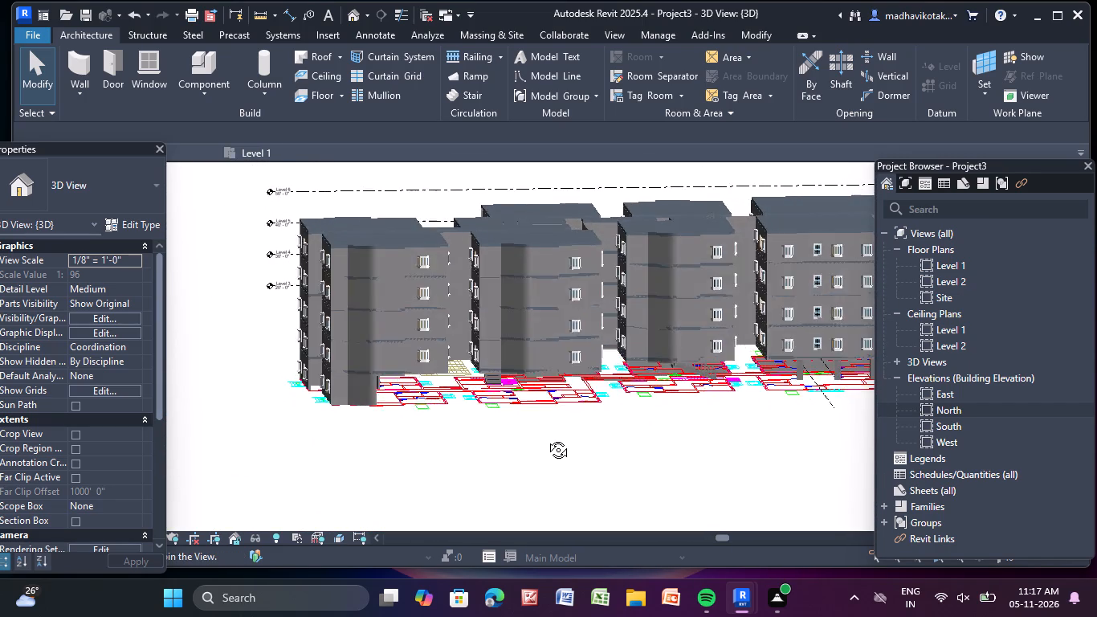
pyautogui.keyDown('shift'); pyautogui.moveTo(546, 438); pyautogui.dragTo(540, 432, button='middle'); pyautogui.keyUp('shift')
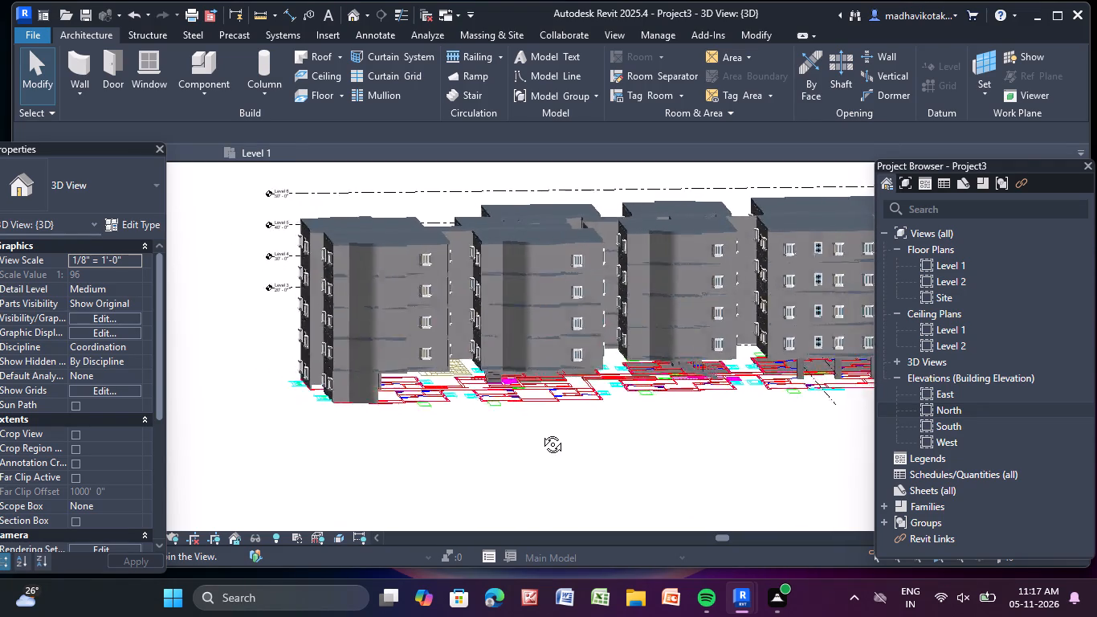
pyautogui.keyDown('shift'); pyautogui.moveTo(540, 432); pyautogui.dragTo(520, 429, button='middle'); pyautogui.keyUp('shift')
# Delete the exposed Level 1 door and side walls at the end block's open edge, including the 4.5" p wall.
pyautogui.moveTo(428, 400); pyautogui.dragTo(551, 417, button='middle')
pyautogui.scroll(9, 472, 394)
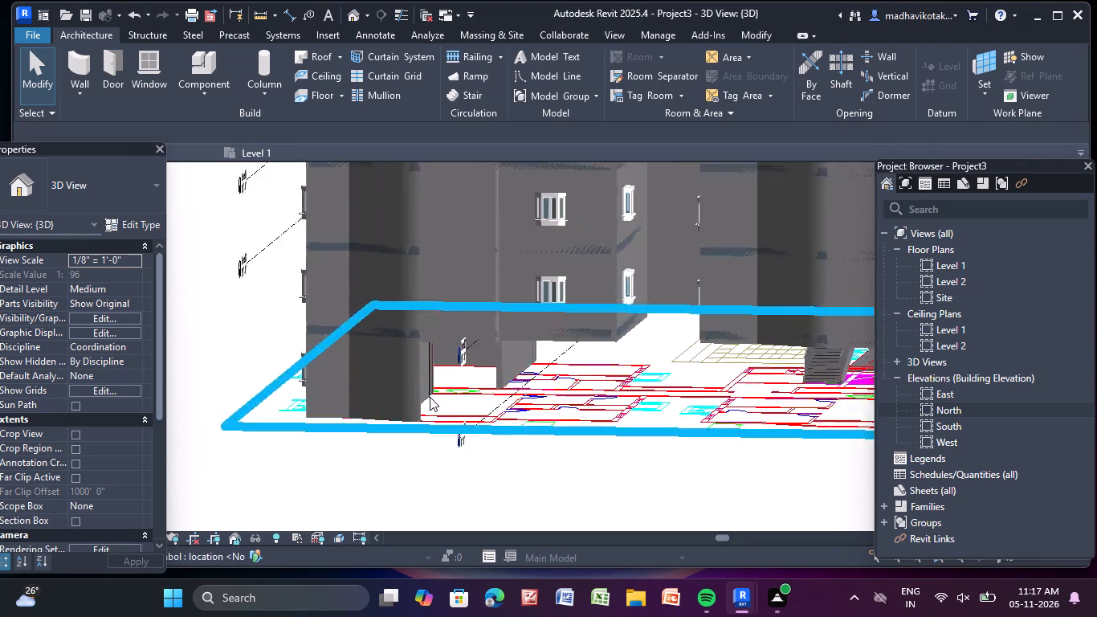
pyautogui.scroll(2, 430, 397)
pyautogui.click(400, 390)
pyautogui.press('Delete')
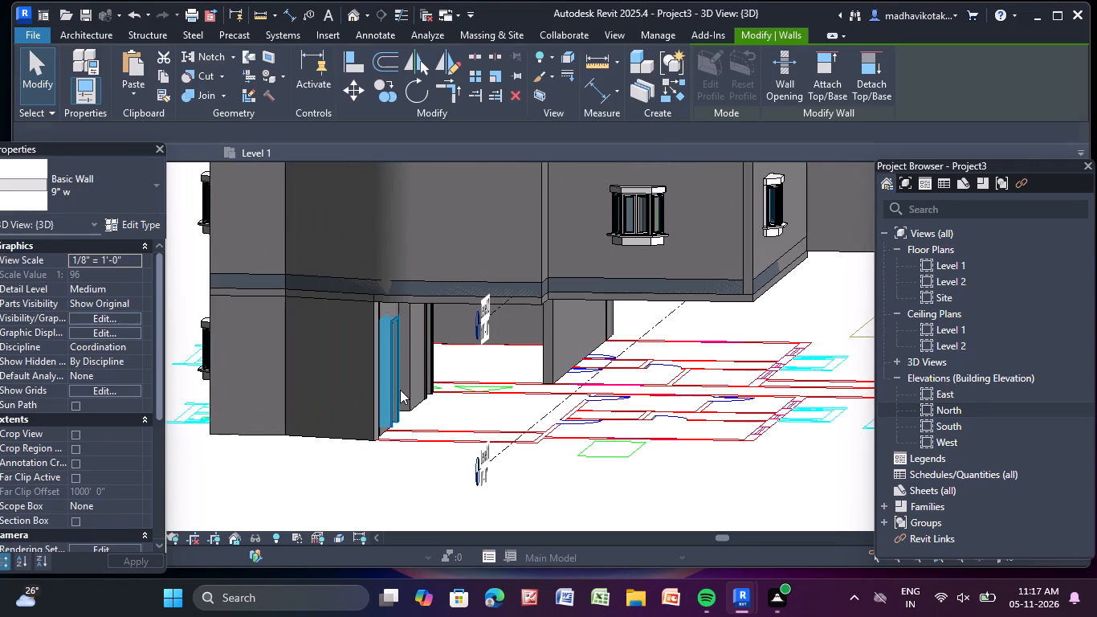
pyautogui.click(397, 389)
pyautogui.press('Delete')
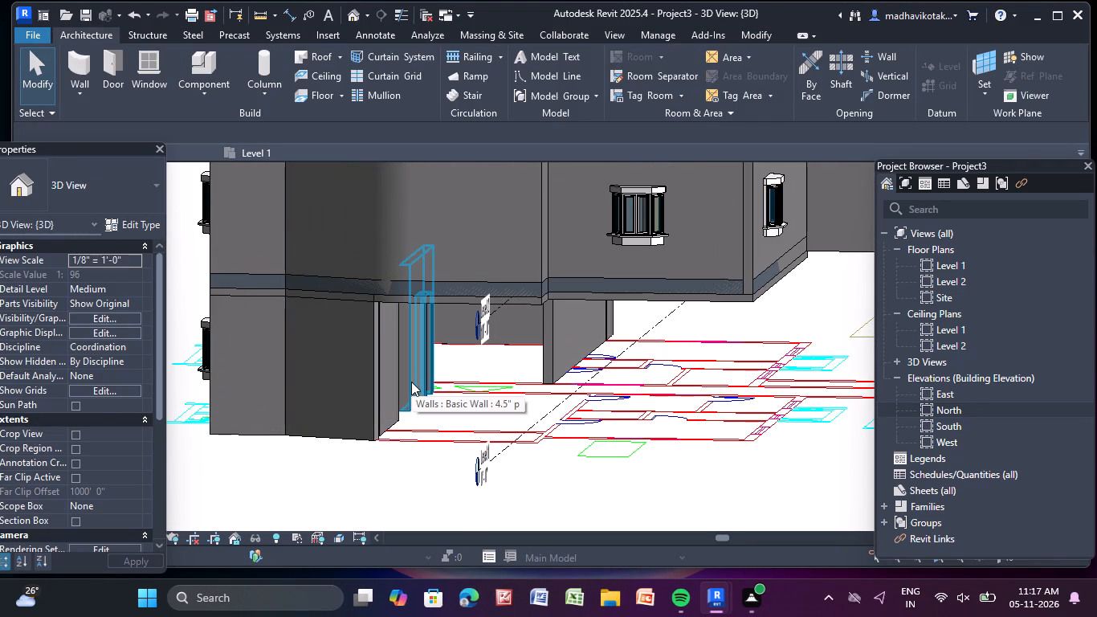
pyautogui.click(411, 382)
pyautogui.press('Delete')
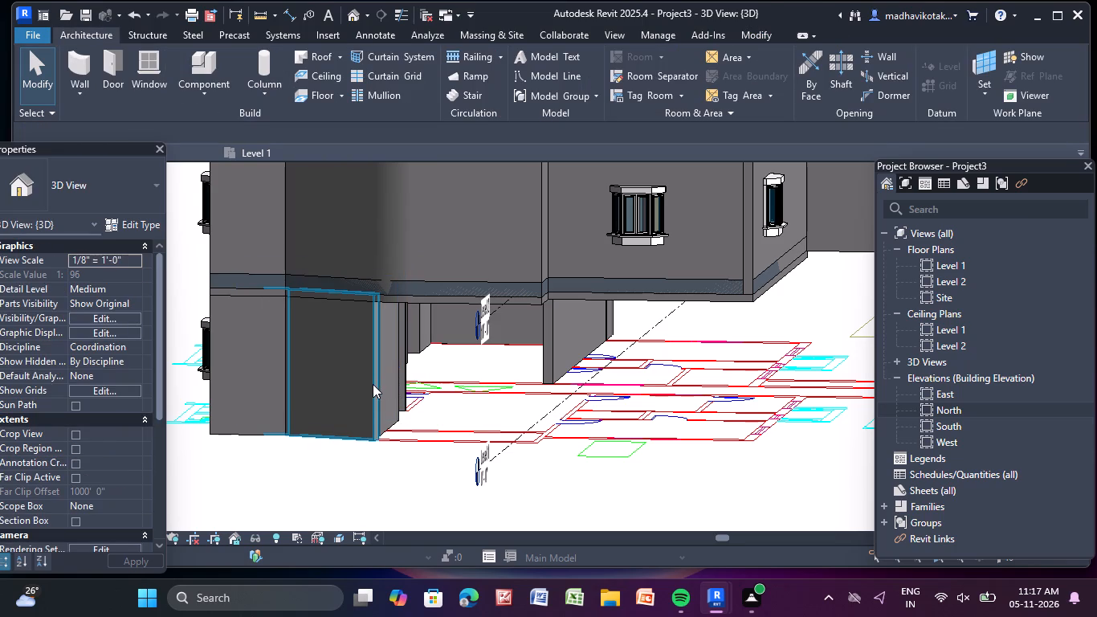
# Delete the end block's Level 1 facade walls and the partitions directly behind them, including the 10' 11 1/4" wall with the door.
pyautogui.click(373, 384)
pyautogui.press('Delete')
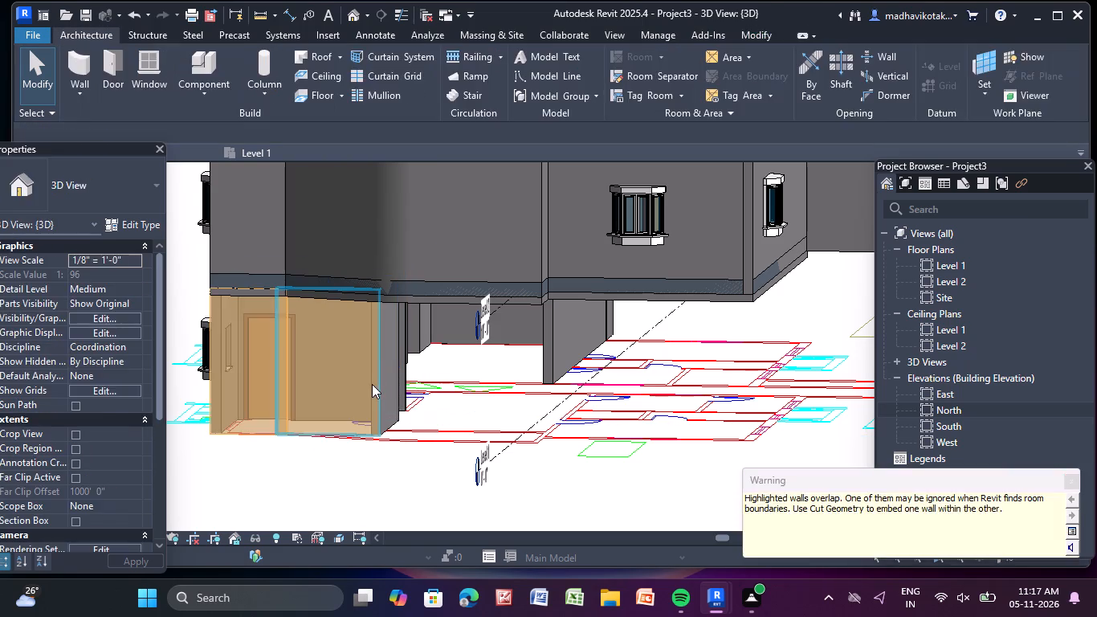
pyautogui.click(372, 384)
pyautogui.press('Delete')
pyautogui.click(372, 384)
pyautogui.press('Delete')
pyautogui.click(358, 377)
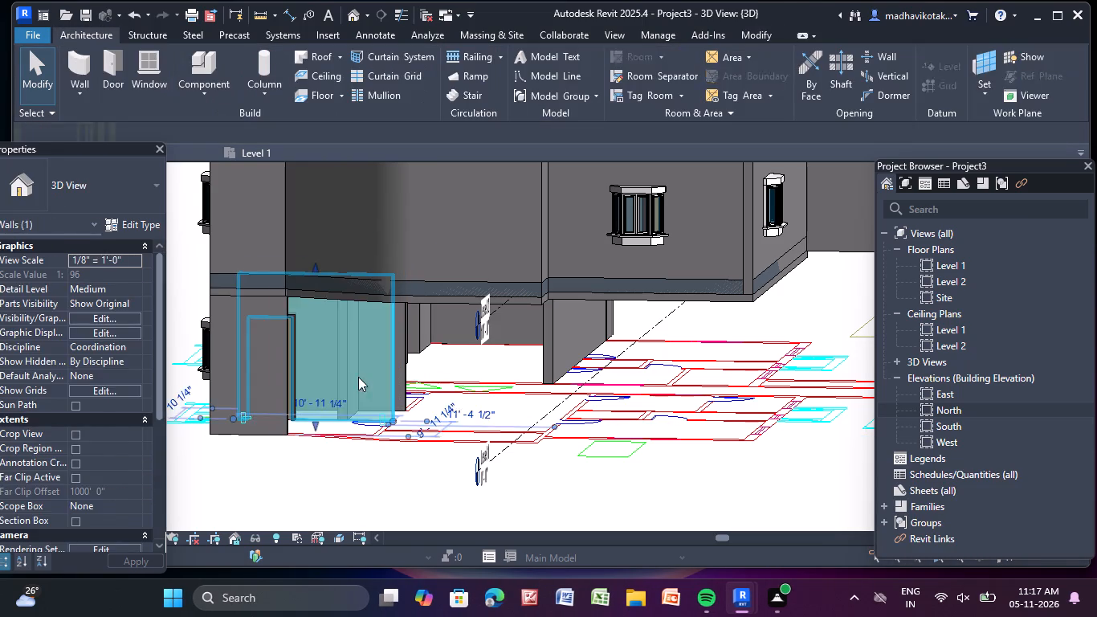
pyautogui.press('Delete')
pyautogui.click(280, 370)
pyautogui.press('Delete')
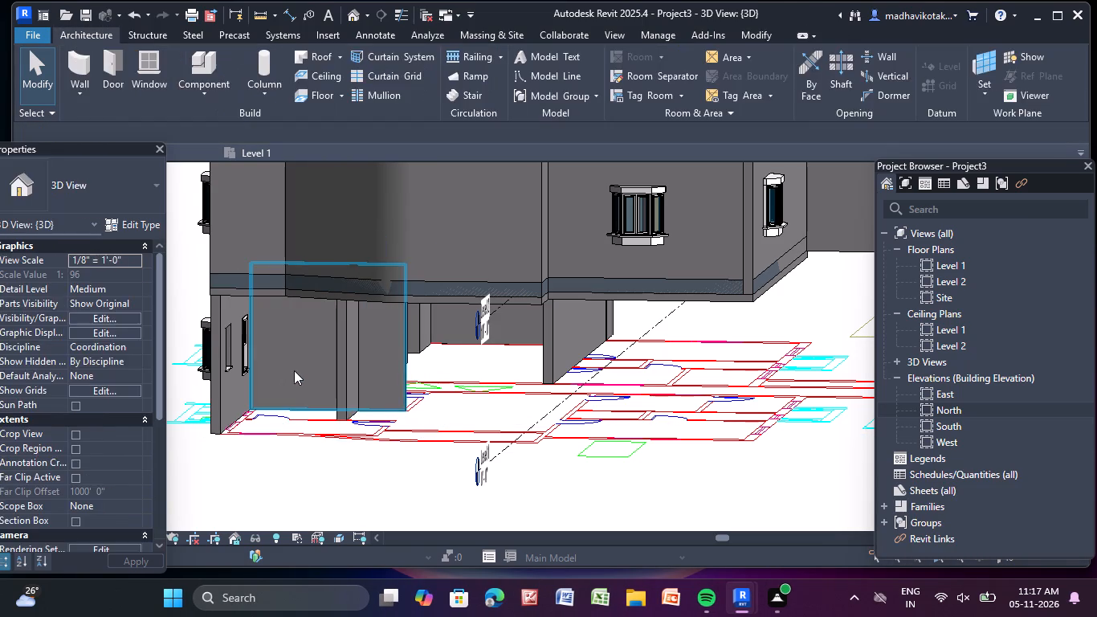
# Delete the end block's front partition, the narrow wall behind it and the Level 1 side walls with their windows.
pyautogui.click(294, 370)
pyautogui.press('Delete')
pyautogui.click(345, 364)
pyautogui.press('Delete')
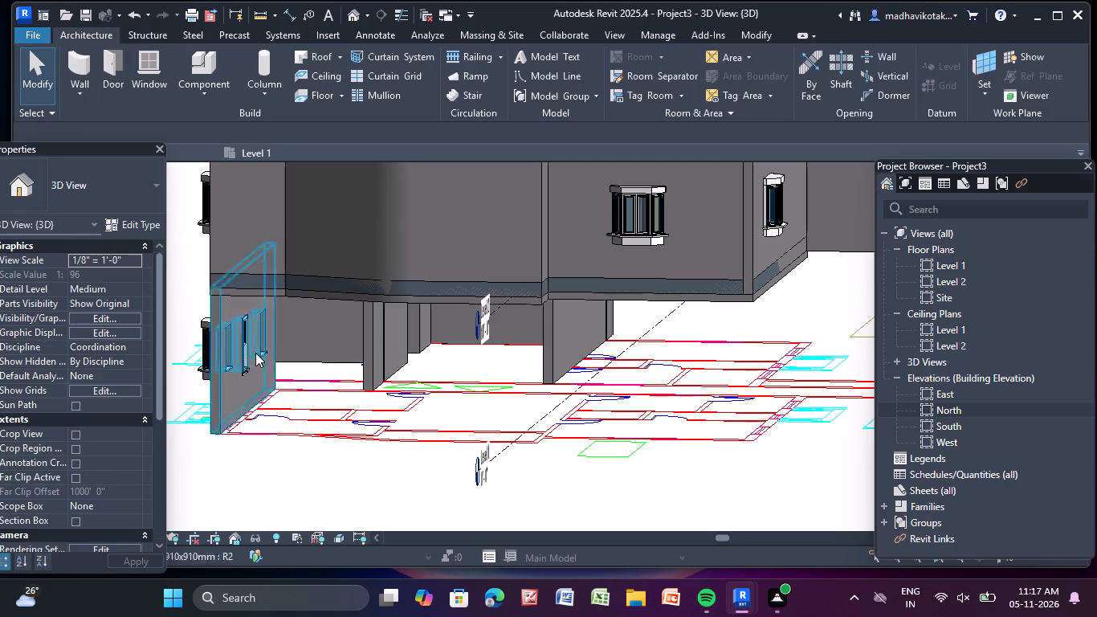
pyautogui.click(250, 353)
pyautogui.press('Delete')
pyautogui.click(250, 353)
pyautogui.press('Delete')
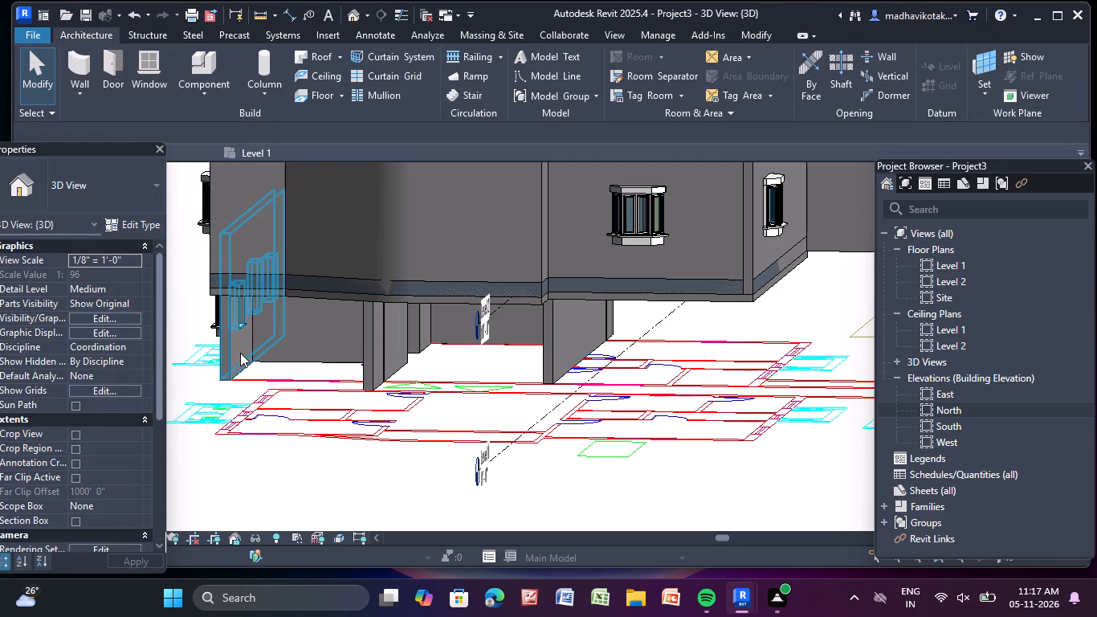
pyautogui.click(239, 353)
pyautogui.press('Delete')
# Delete the Level 1 partitions behind the removed side walls, including the 4.5" p wall that is 6' 10 1/2" long.
pyautogui.click(277, 343)
pyautogui.press('Delete')
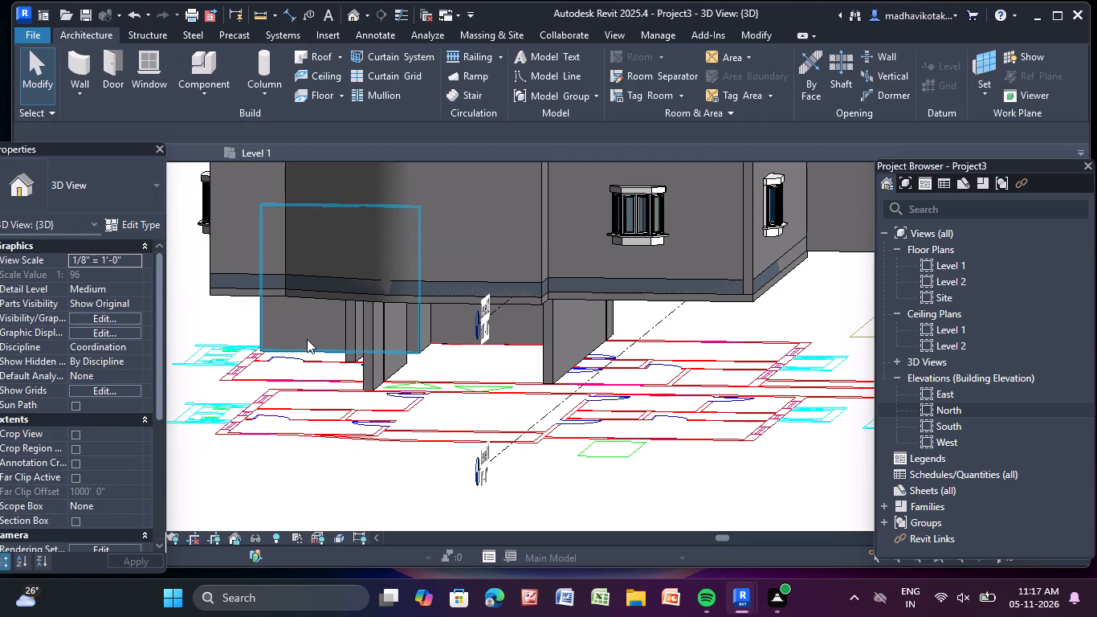
pyautogui.click(375, 343)
pyautogui.press('Delete')
pyautogui.click(389, 342)
pyautogui.press('Delete')
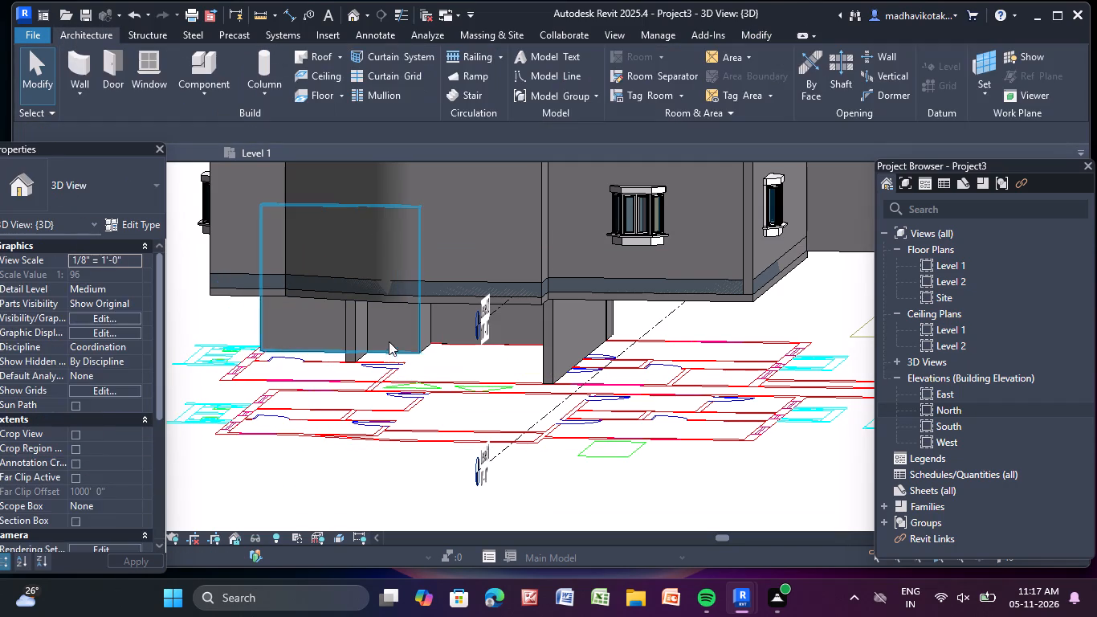
pyautogui.click(418, 341)
pyautogui.press('Delete')
pyautogui.click(362, 333)
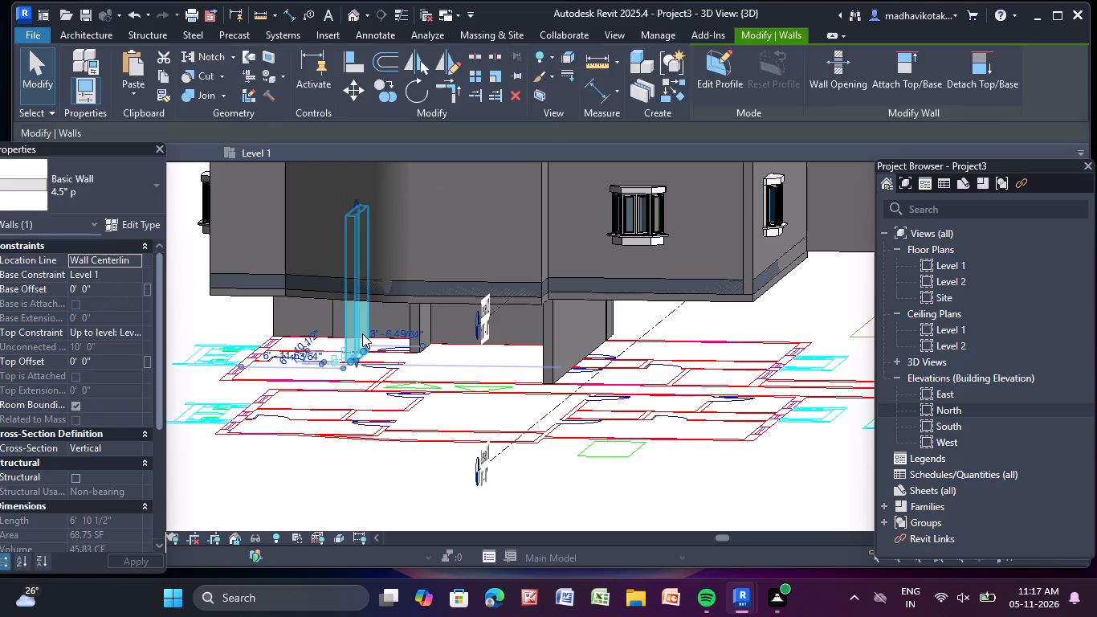
pyautogui.press('Delete')
# Delete the four Level 1 walls standing behind the Level 2 marker under the end block.
pyautogui.moveTo(362, 333); pyautogui.dragTo(311, 390, button='middle')
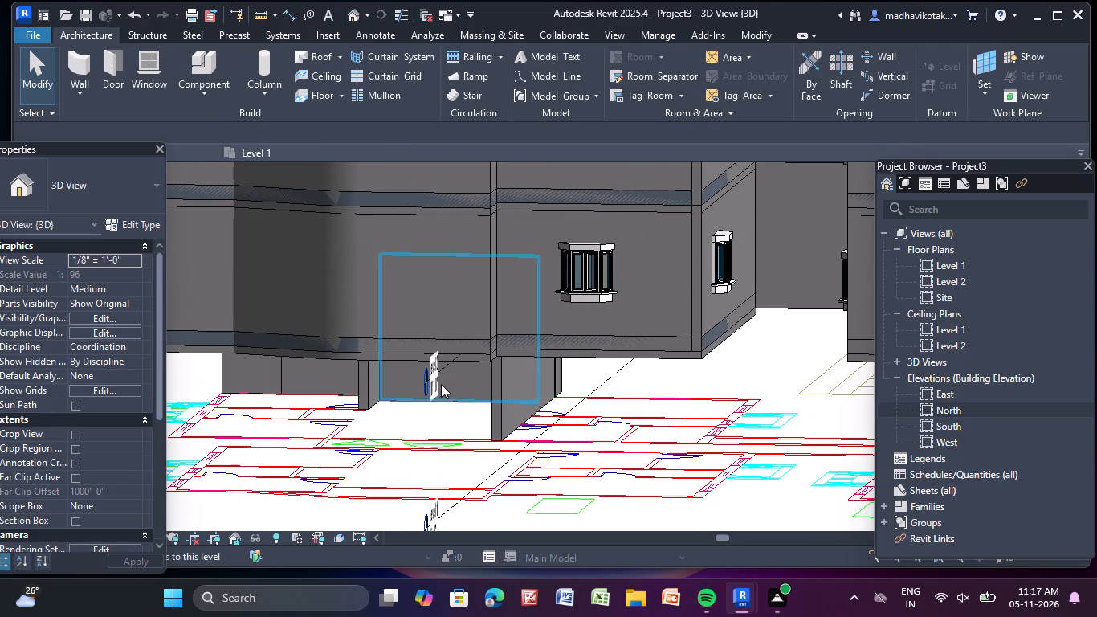
pyautogui.scroll(4, 508, 414)
pyautogui.click(508, 414)
pyautogui.press('Delete')
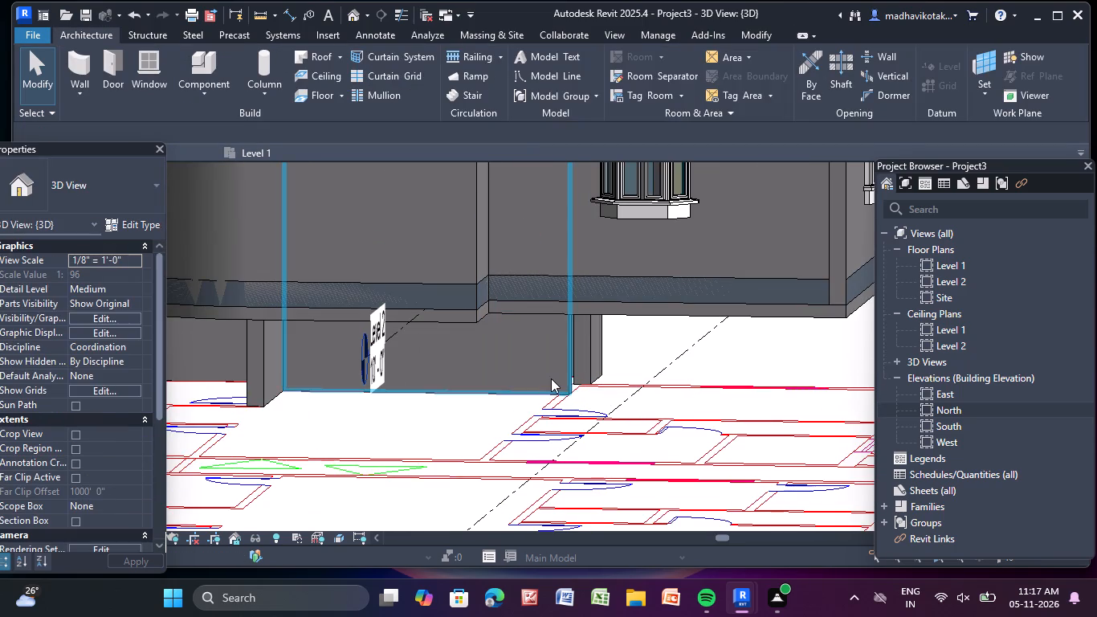
pyautogui.click(551, 378)
pyautogui.press('Delete')
pyautogui.click(589, 355)
pyautogui.press('Delete')
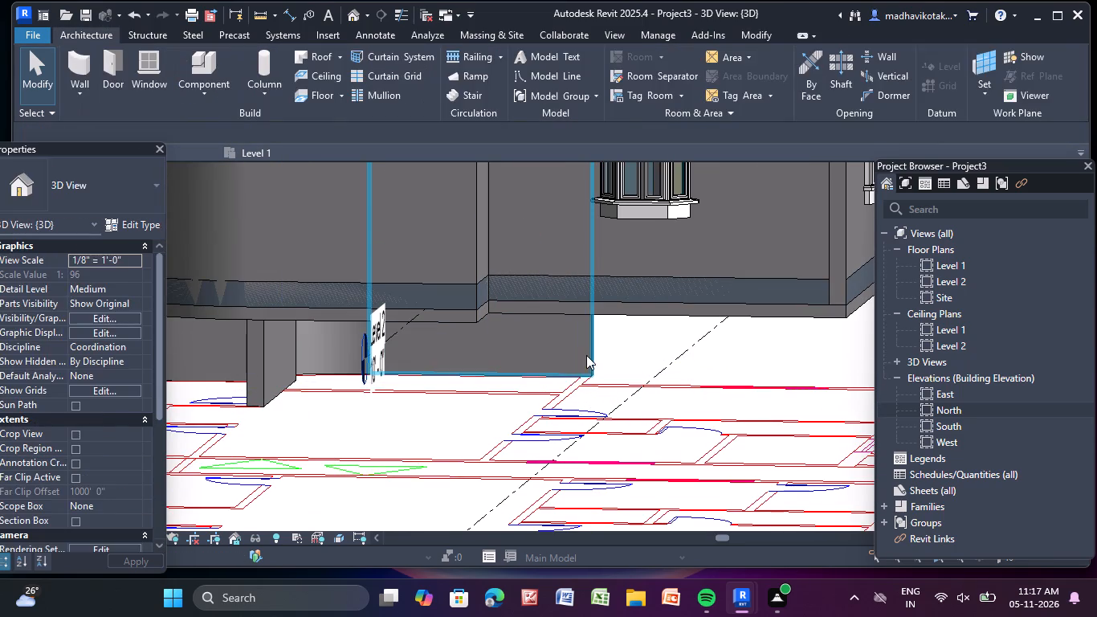
pyautogui.click(586, 355)
pyautogui.press('Delete')
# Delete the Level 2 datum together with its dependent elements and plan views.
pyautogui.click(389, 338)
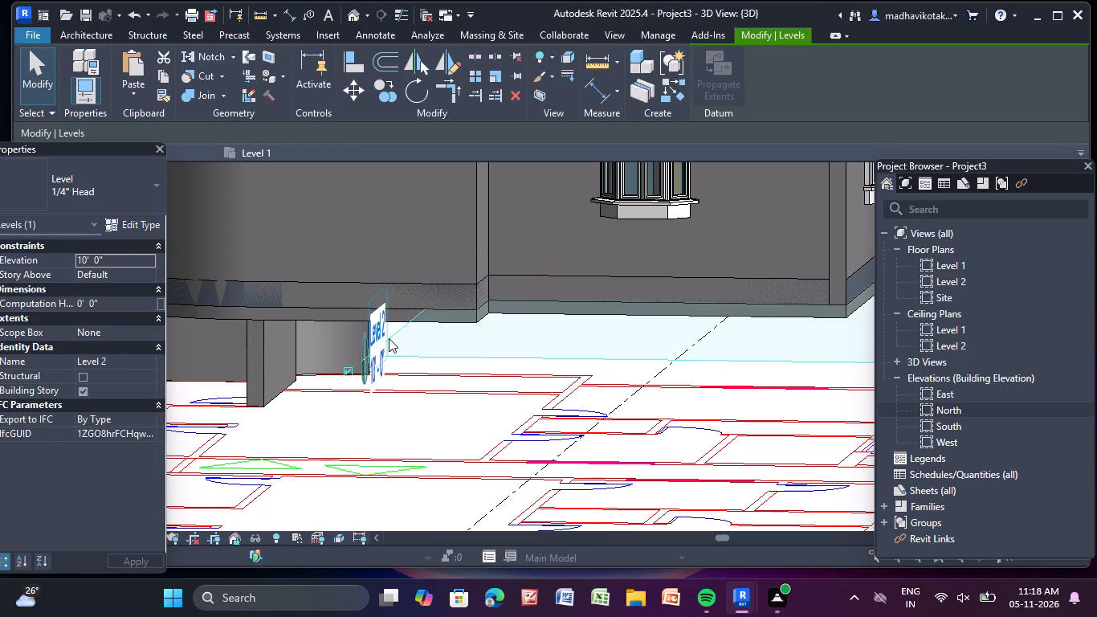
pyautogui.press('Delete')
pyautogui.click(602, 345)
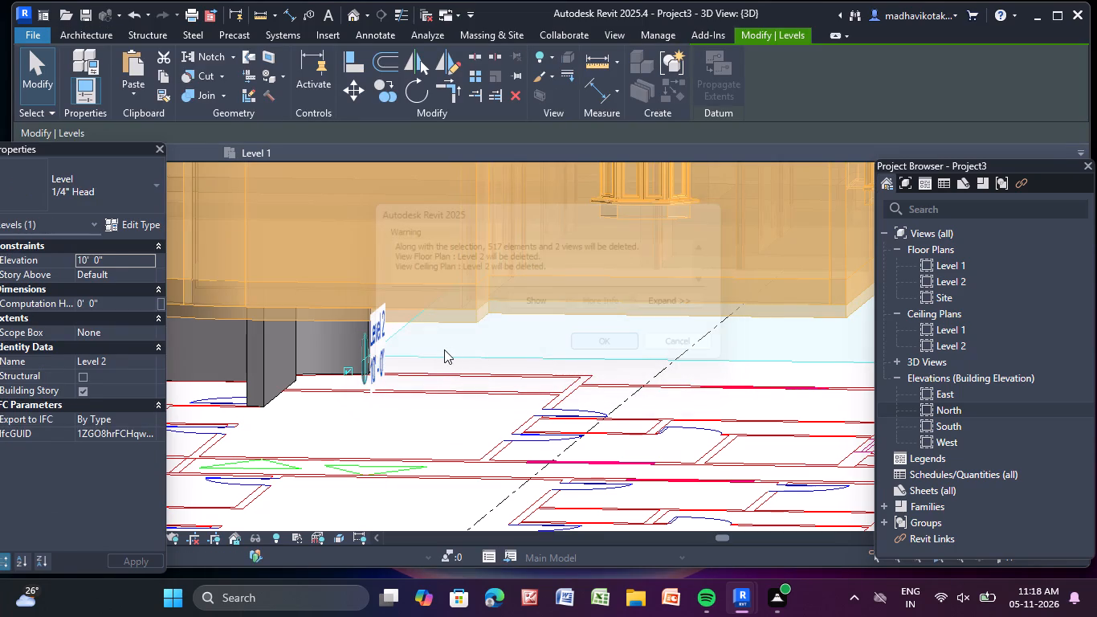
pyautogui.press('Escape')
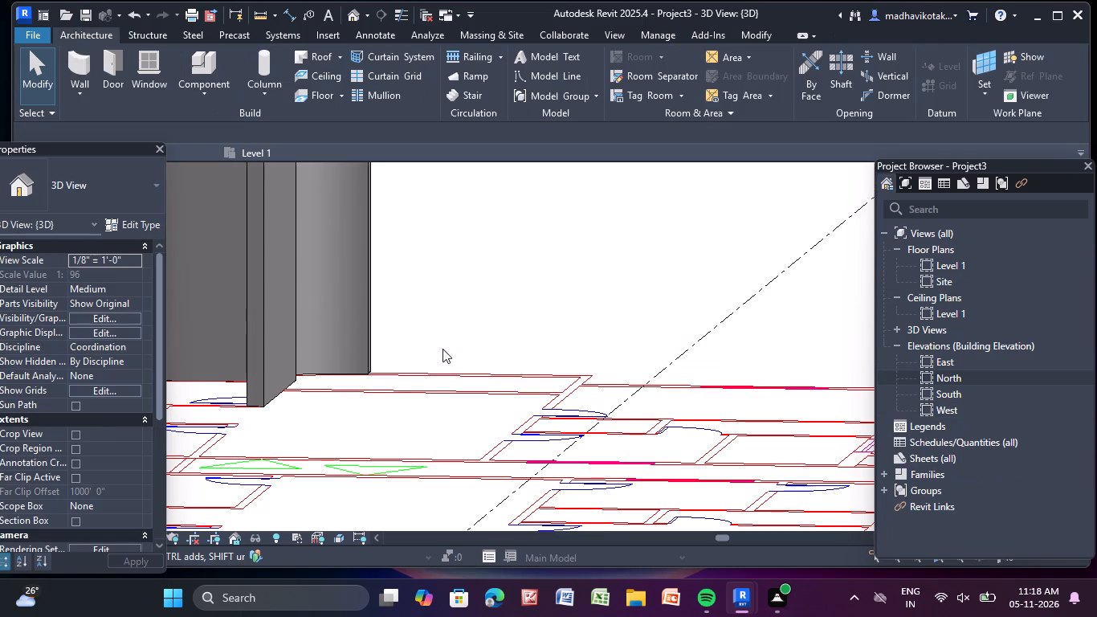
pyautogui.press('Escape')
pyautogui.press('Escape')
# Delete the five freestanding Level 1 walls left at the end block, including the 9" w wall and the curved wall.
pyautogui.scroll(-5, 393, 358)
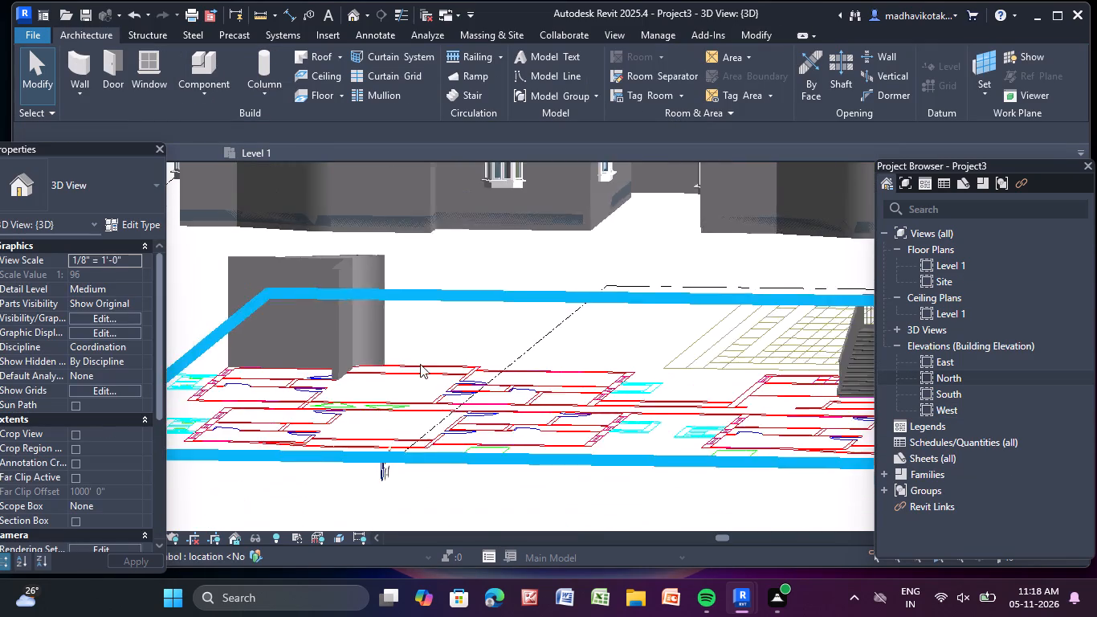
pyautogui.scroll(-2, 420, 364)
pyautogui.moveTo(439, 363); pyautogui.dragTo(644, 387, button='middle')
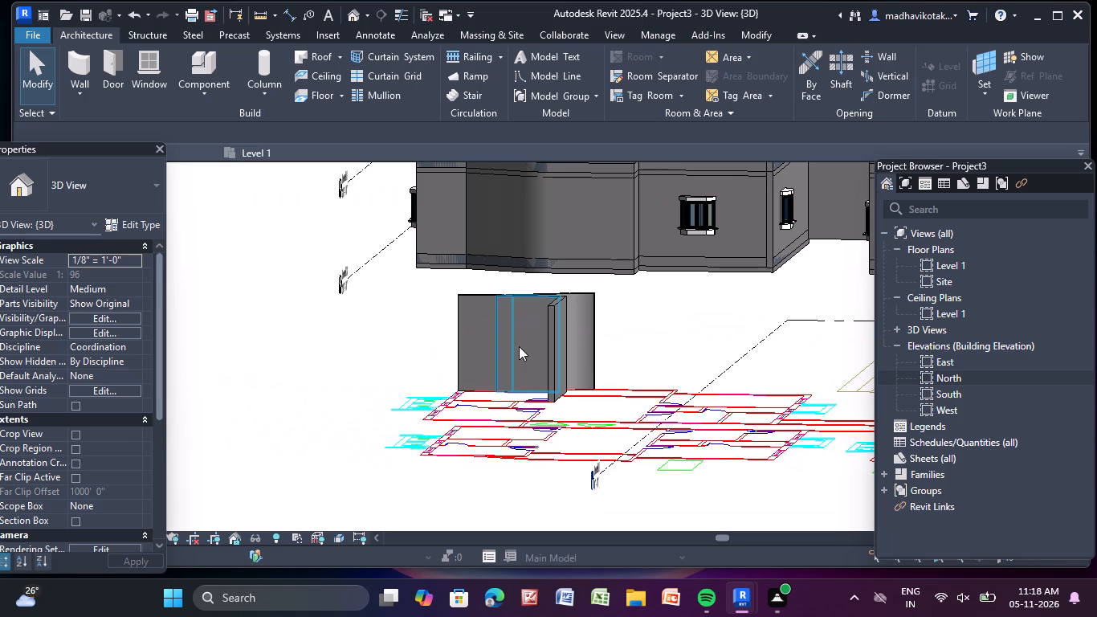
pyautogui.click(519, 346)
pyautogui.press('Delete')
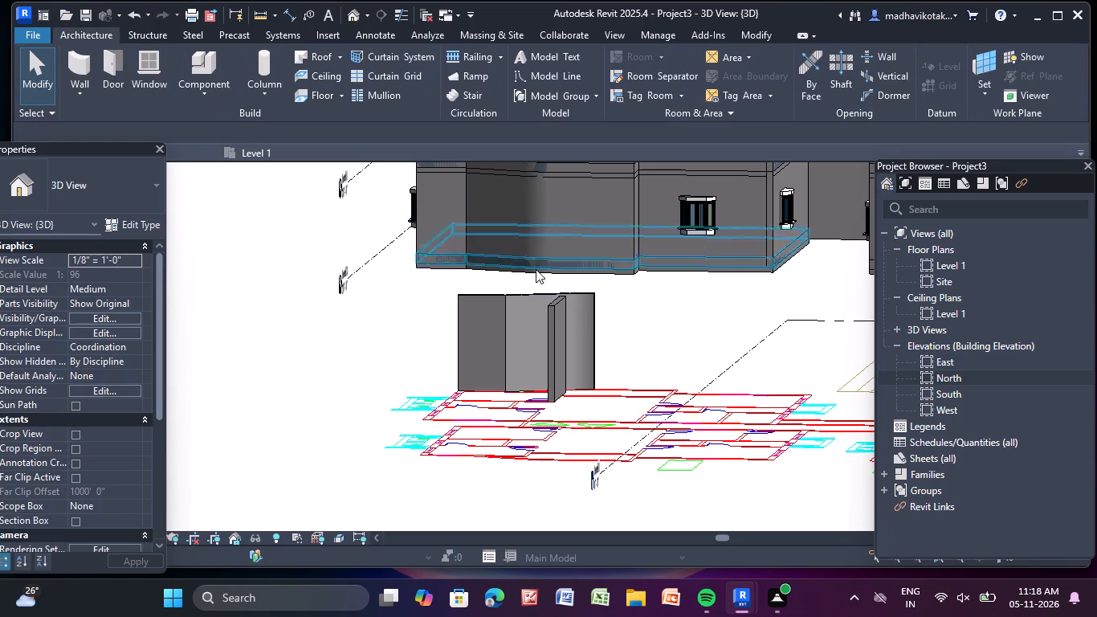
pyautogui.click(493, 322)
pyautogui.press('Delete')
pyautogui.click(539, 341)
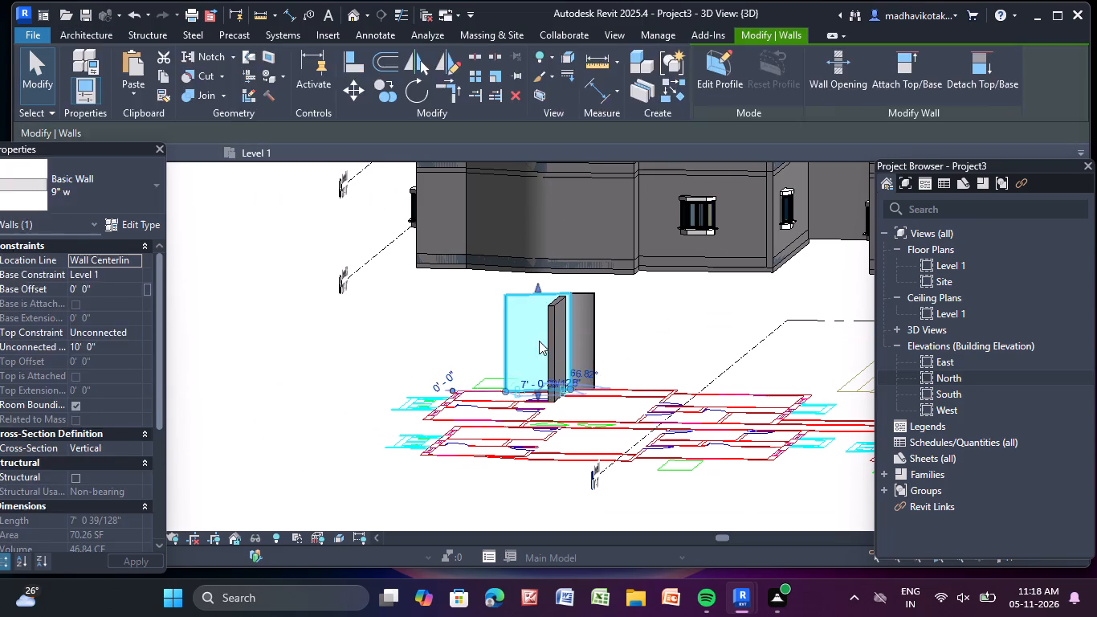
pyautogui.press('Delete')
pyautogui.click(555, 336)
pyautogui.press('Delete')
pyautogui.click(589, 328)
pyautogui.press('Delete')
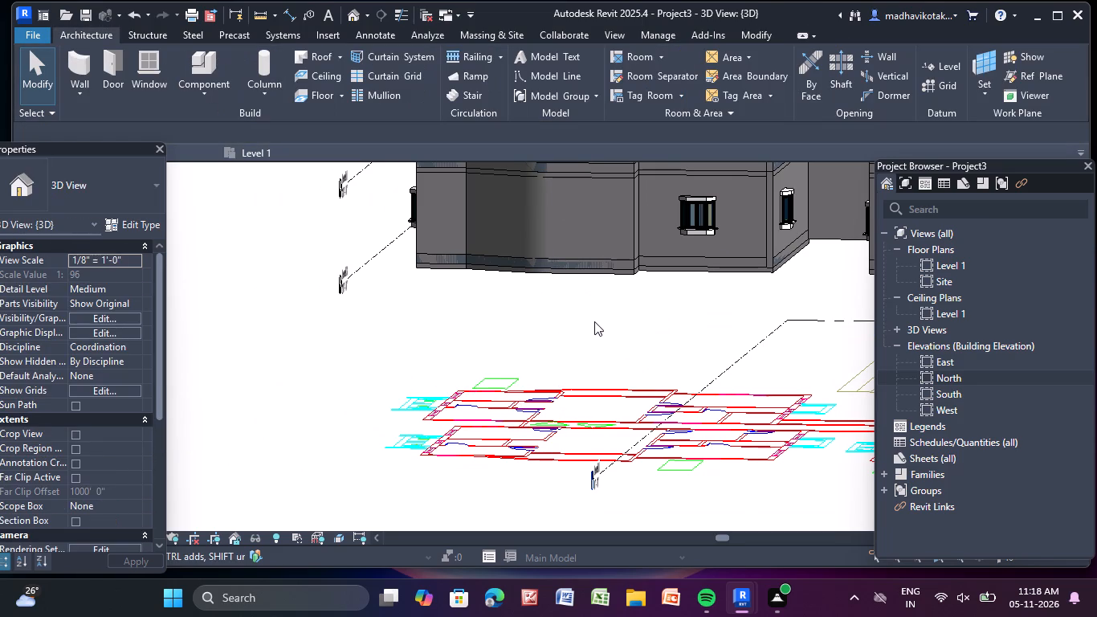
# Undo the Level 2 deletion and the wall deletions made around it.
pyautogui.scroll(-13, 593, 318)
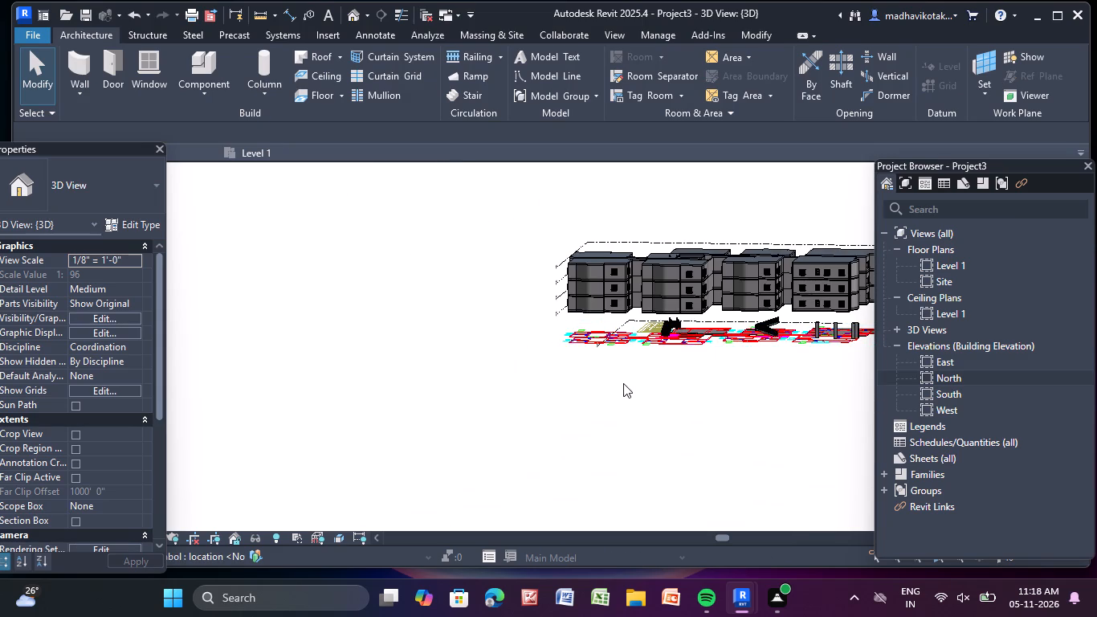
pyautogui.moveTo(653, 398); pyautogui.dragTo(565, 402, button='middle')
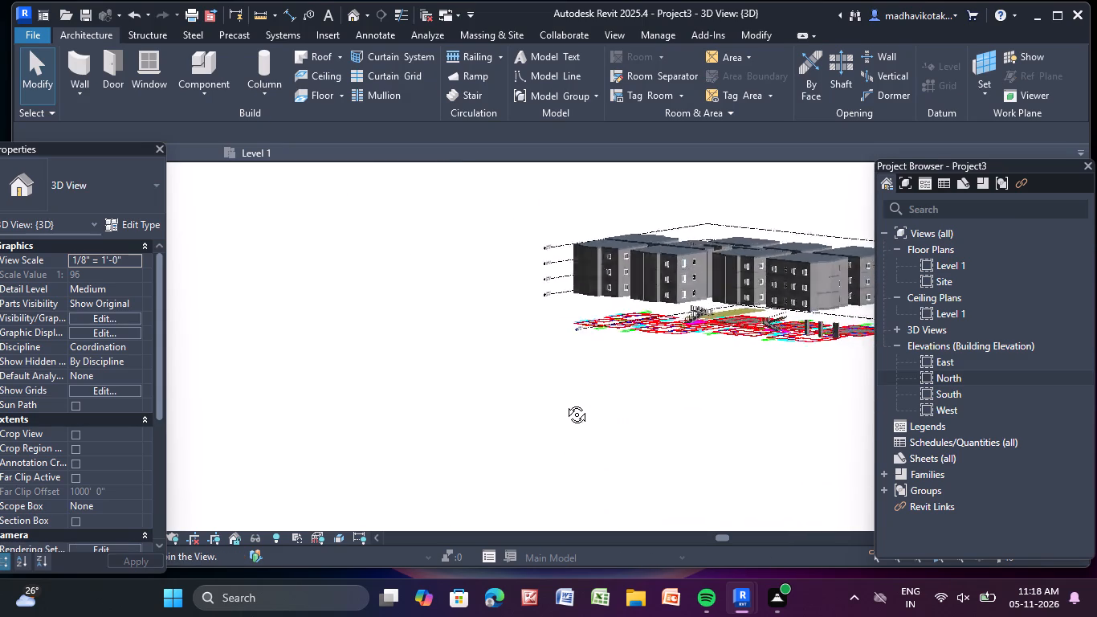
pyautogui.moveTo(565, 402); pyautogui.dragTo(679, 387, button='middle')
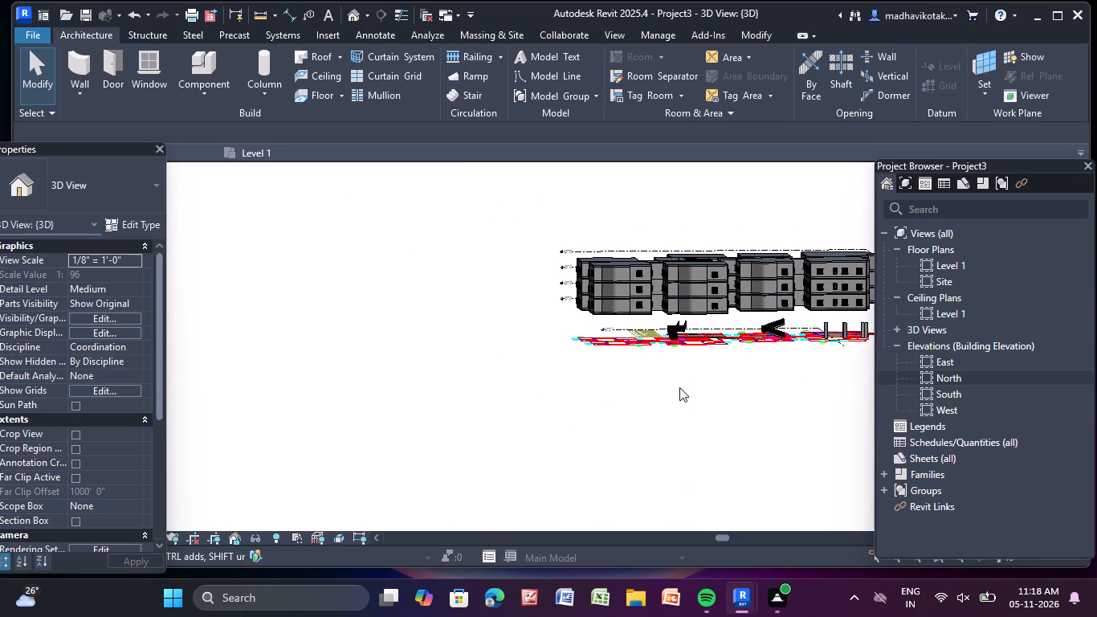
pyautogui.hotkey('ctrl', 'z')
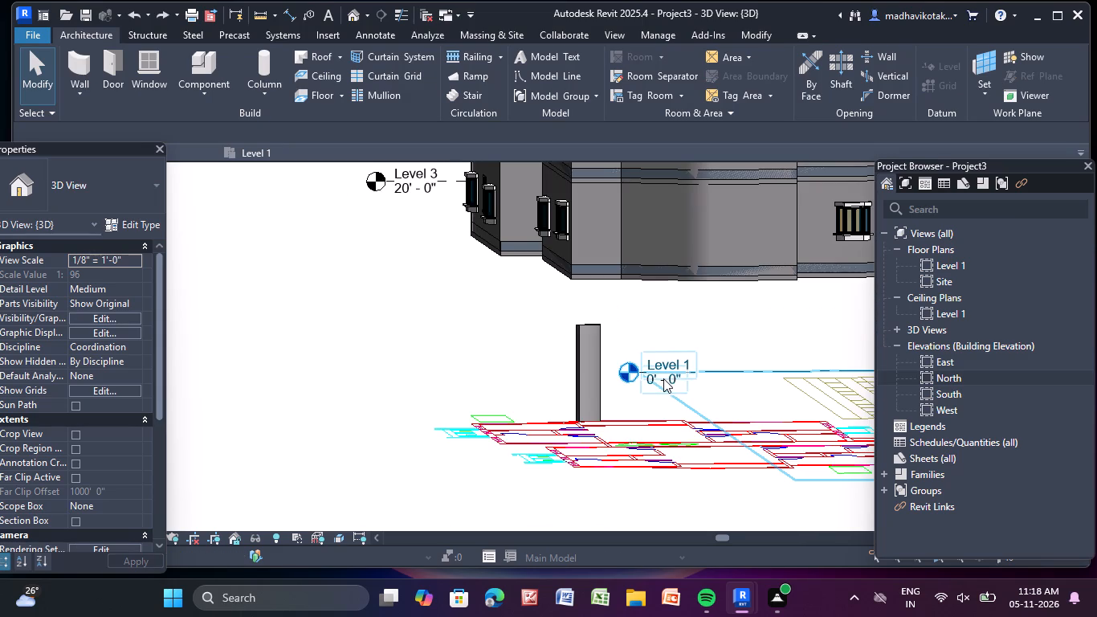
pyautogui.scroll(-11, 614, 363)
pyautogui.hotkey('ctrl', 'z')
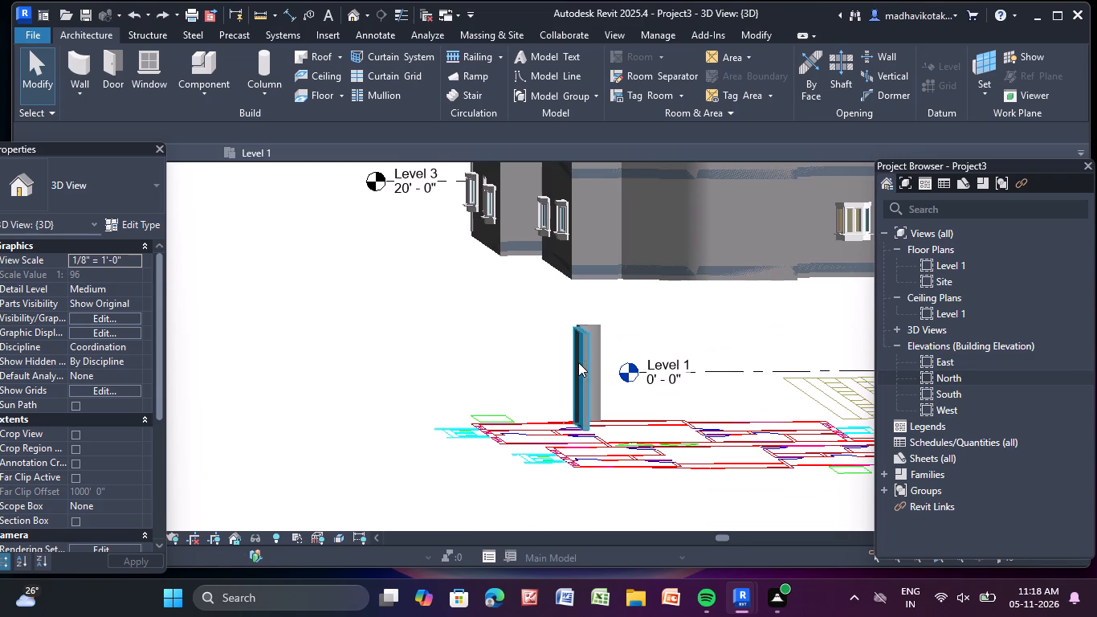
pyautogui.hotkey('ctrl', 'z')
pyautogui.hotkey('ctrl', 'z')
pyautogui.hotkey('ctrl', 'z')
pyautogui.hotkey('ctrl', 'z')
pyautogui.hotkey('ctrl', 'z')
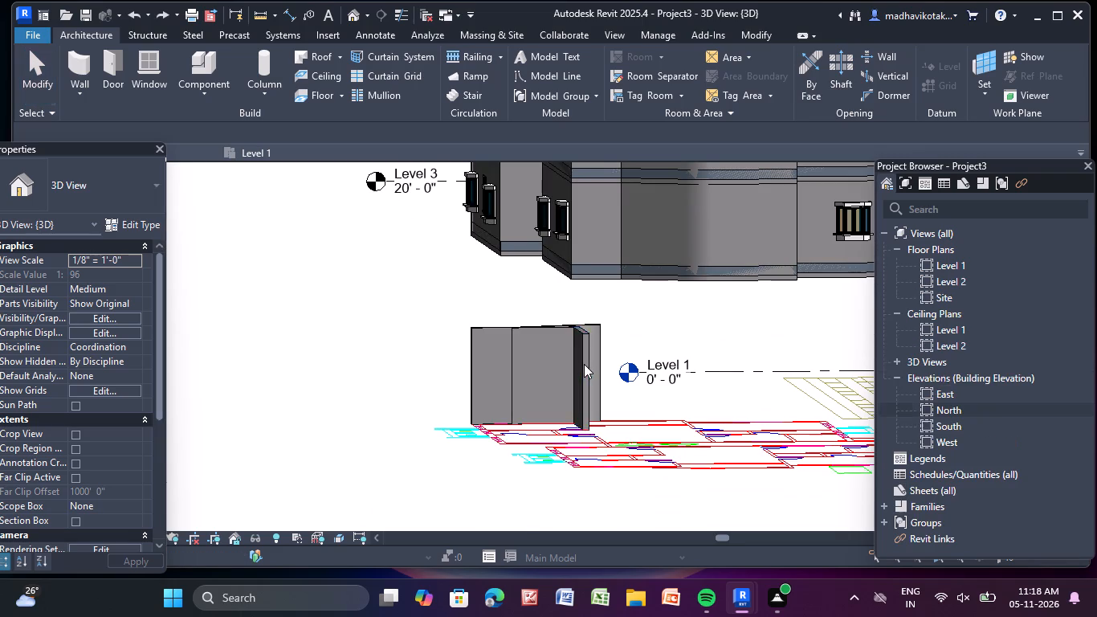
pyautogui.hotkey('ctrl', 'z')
# Examine the restored building from several sides in 3D for Level 1 walls still standing under the end block.
pyautogui.scroll(-16, 584, 364)
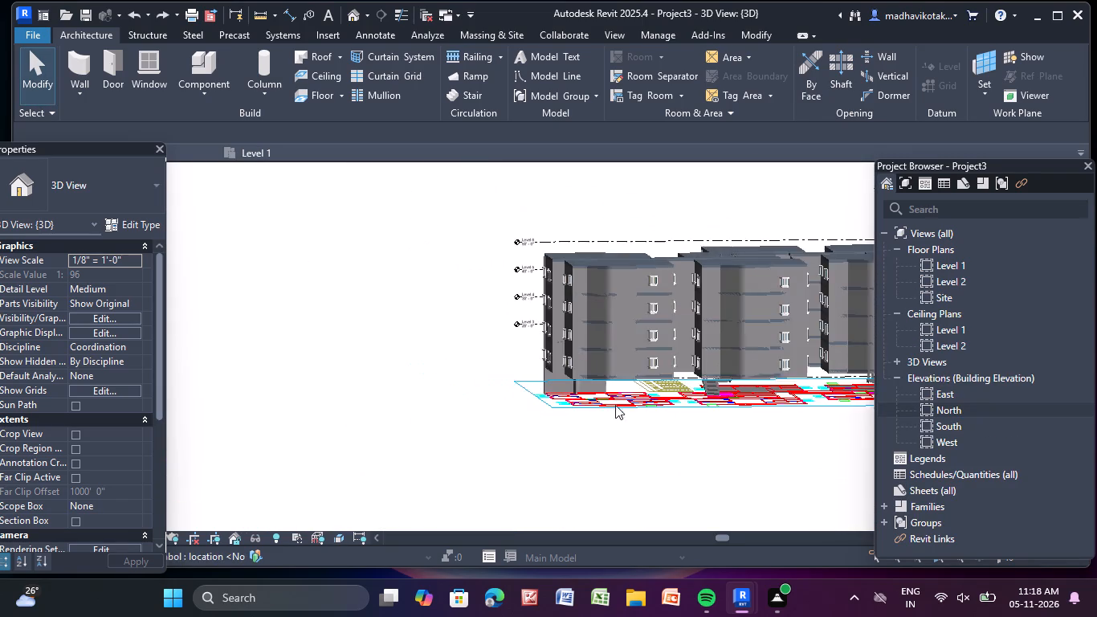
pyautogui.moveTo(695, 439); pyautogui.dragTo(558, 384, button='middle')
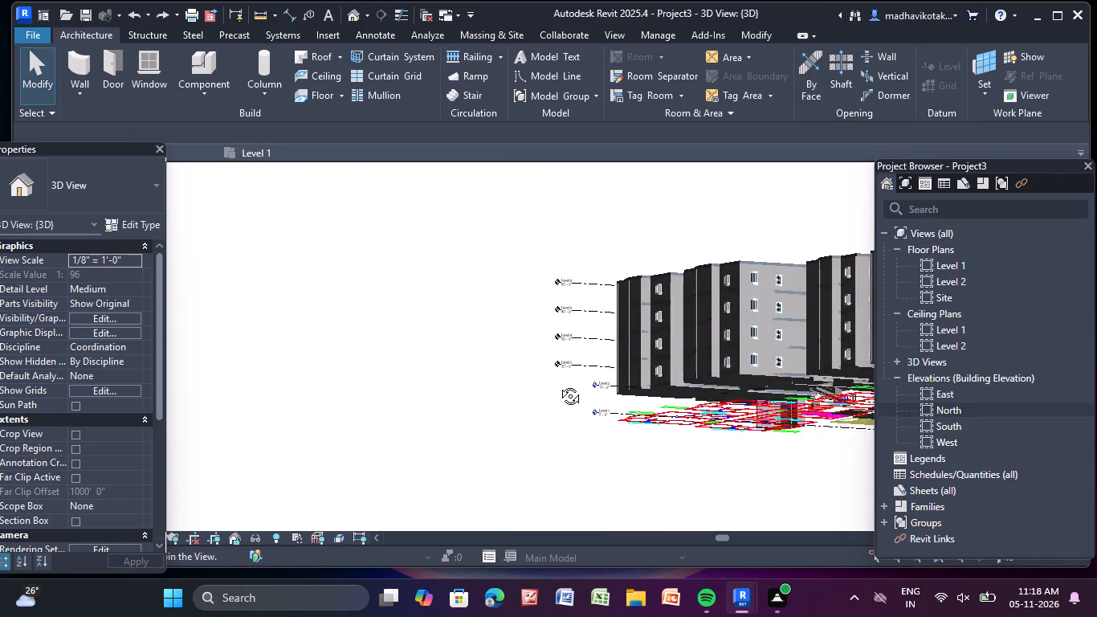
pyautogui.moveTo(558, 384); pyautogui.dragTo(707, 439, button='middle')
pyautogui.scroll(3, 532, 378)
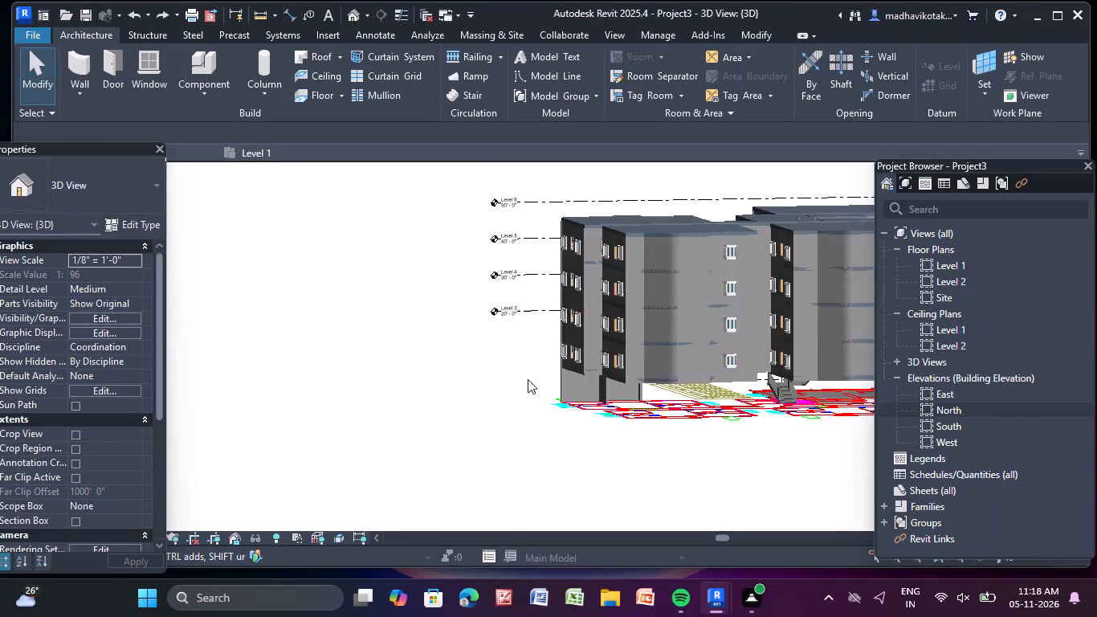
pyautogui.scroll(1, 528, 379)
pyautogui.scroll(-2, 463, 446)
pyautogui.moveTo(459, 445); pyautogui.dragTo(580, 481, button='middle')
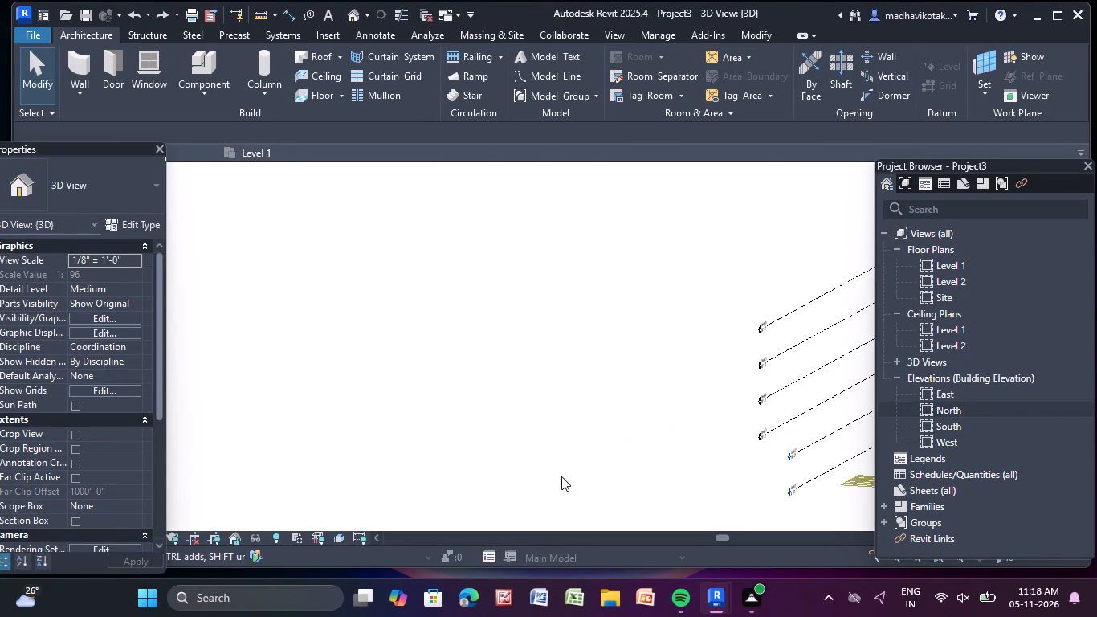
pyautogui.scroll(-4, 561, 476)
pyautogui.moveTo(551, 473); pyautogui.dragTo(59, 403, button='middle')
pyautogui.keyDown('shift'); pyautogui.moveTo(361, 475); pyautogui.dragTo(483, 481, button='middle'); pyautogui.keyUp('shift')
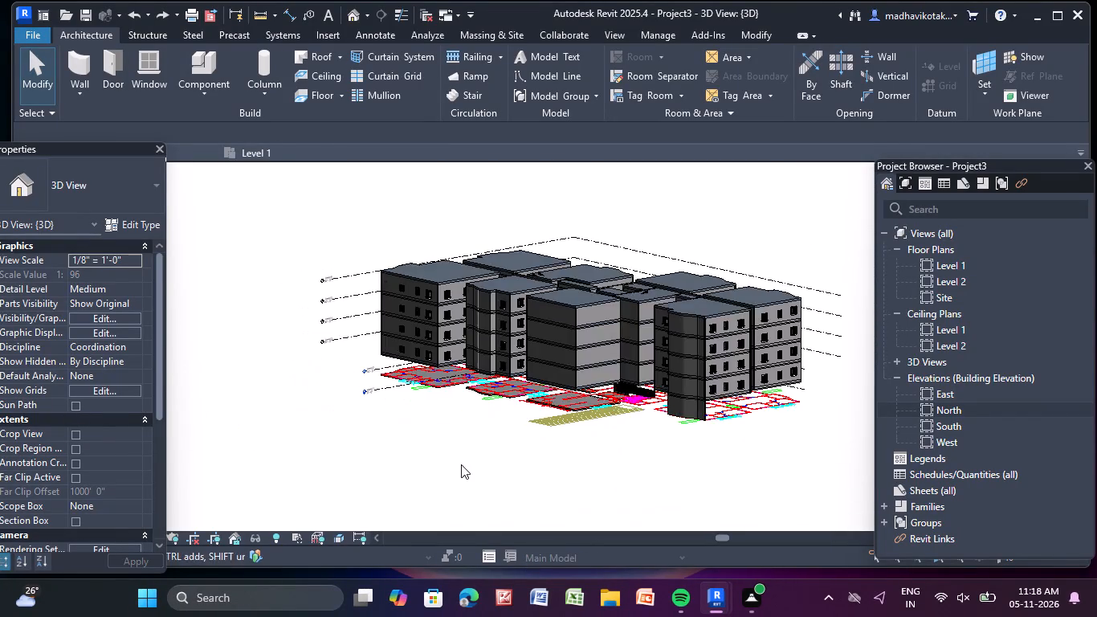
pyautogui.moveTo(461, 464); pyautogui.dragTo(263, 454, button='middle')
# Delete the flat Level 1 facade walls at the end block's corner and the walls directly behind them.
pyautogui.scroll(16, 492, 441)
pyautogui.scroll(3, 524, 328)
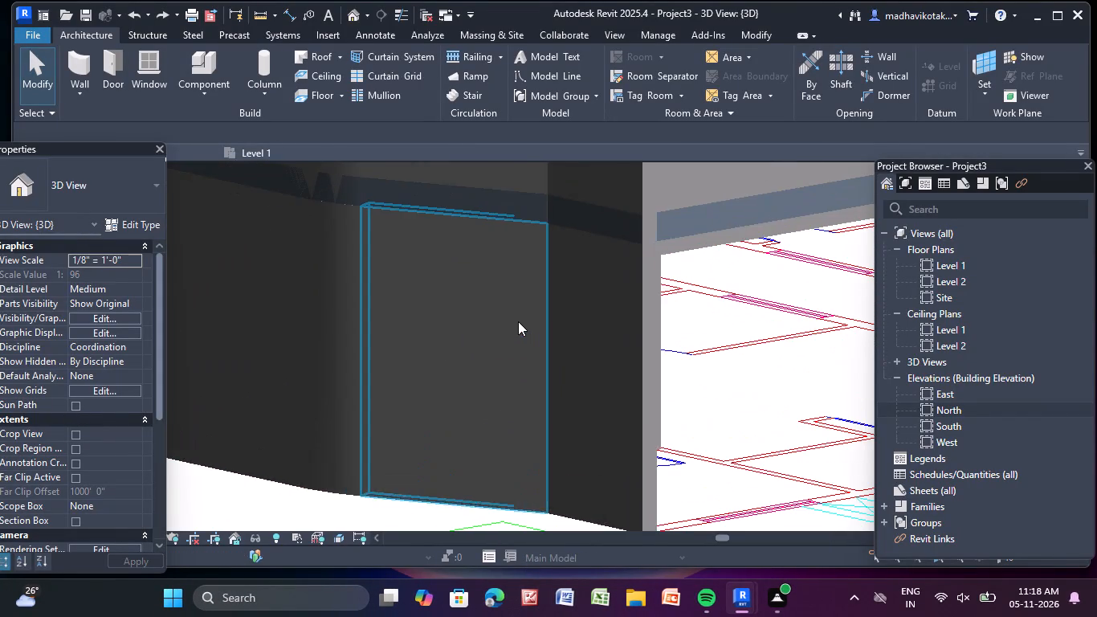
pyautogui.click(516, 321)
pyautogui.press('Delete')
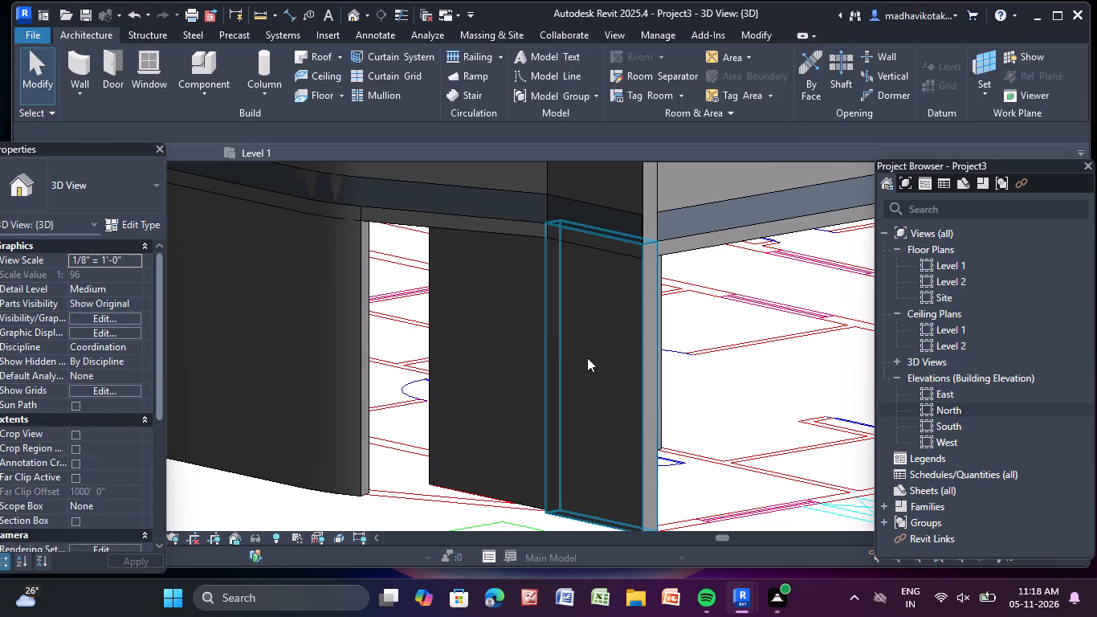
pyautogui.click(587, 358)
pyautogui.press('Delete')
pyautogui.click(530, 329)
pyautogui.press('Delete')
pyautogui.click(548, 333)
pyautogui.press('Delete')
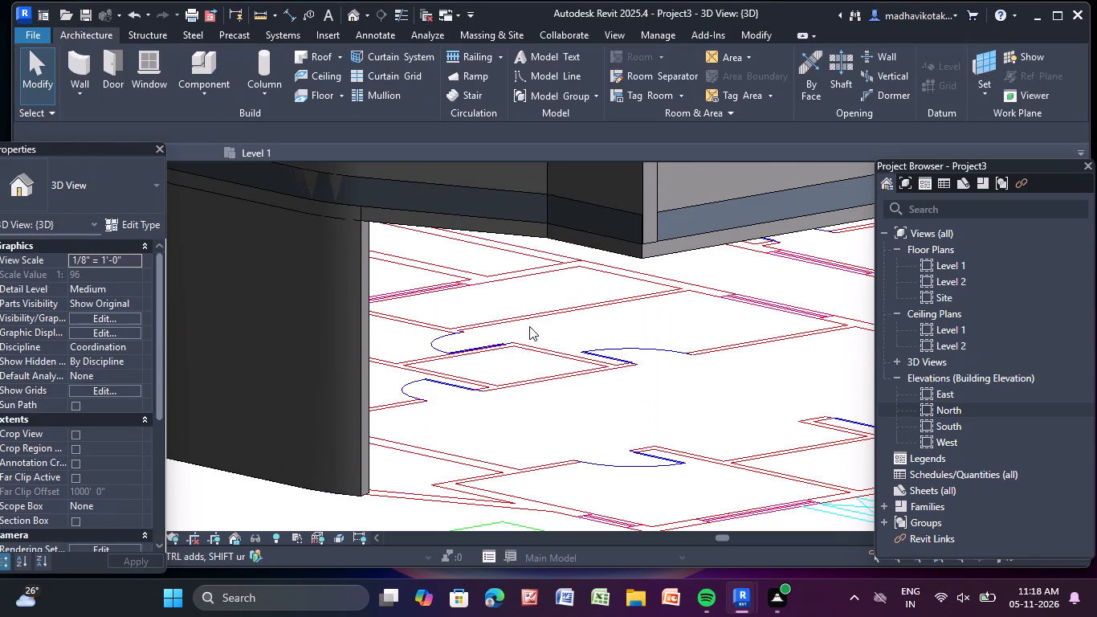
# Delete the curved Level 1 facade wall and the last walls beside it under the end block.
pyautogui.scroll(-3, 529, 326)
pyautogui.click(337, 384)
pyautogui.press('Delete')
pyautogui.click(379, 374)
pyautogui.press('Delete')
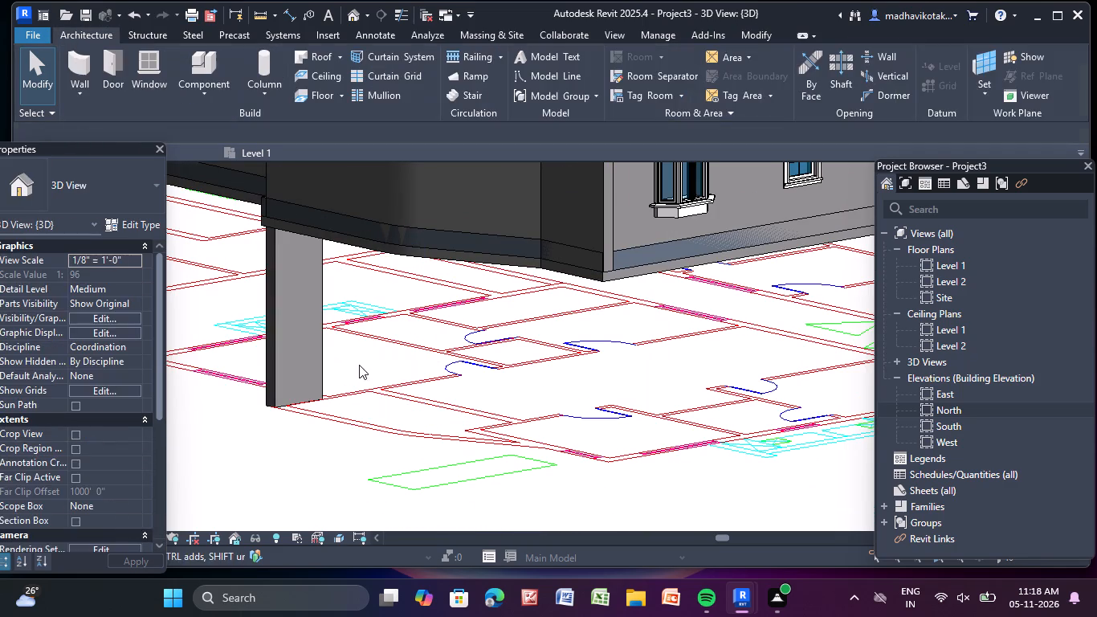
pyautogui.click(281, 322)
pyautogui.press('Delete')
# Open the North elevation to check the ground storey for remaining Level 1 elements.
pyautogui.scroll(-12, 284, 322)
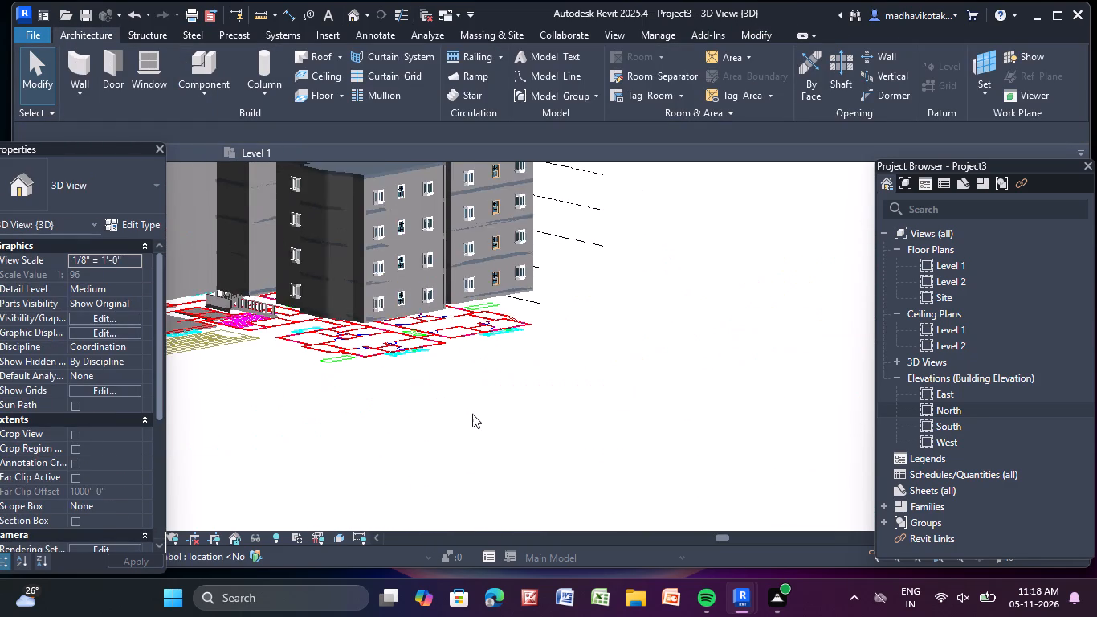
pyautogui.moveTo(471, 415); pyautogui.dragTo(455, 420, button='middle')
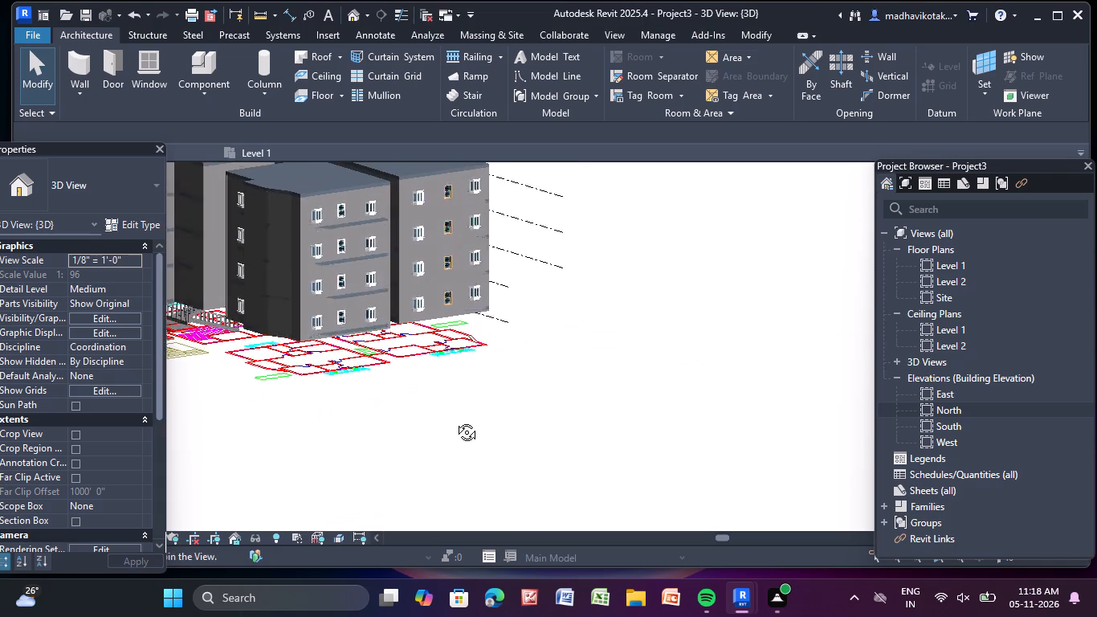
pyautogui.moveTo(455, 420); pyautogui.dragTo(452, 420, button='middle')
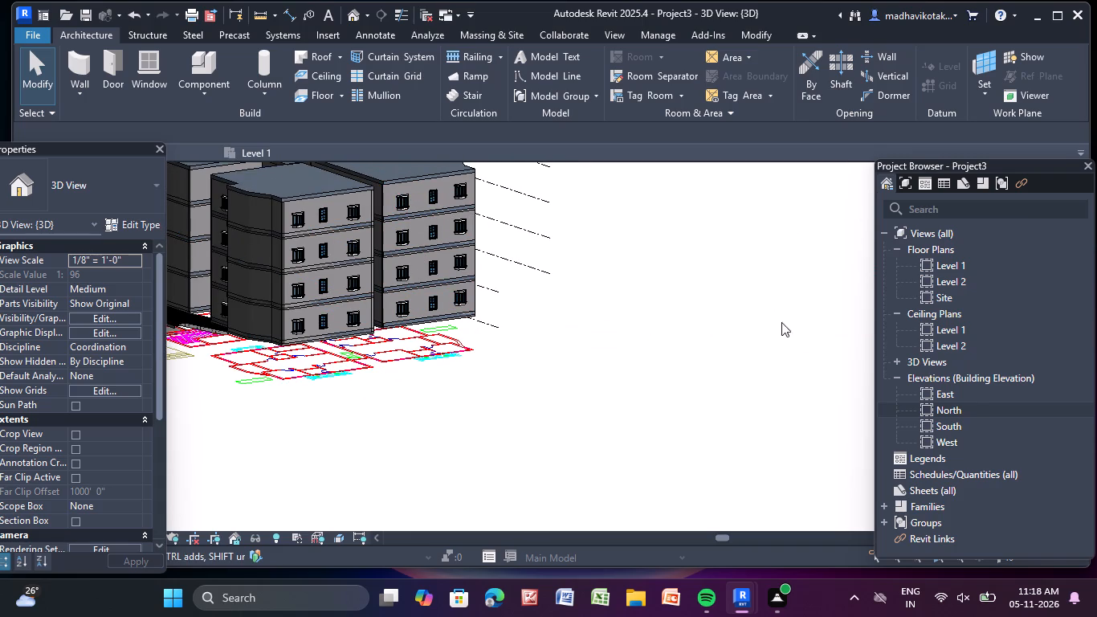
pyautogui.doubleClick(960, 411)
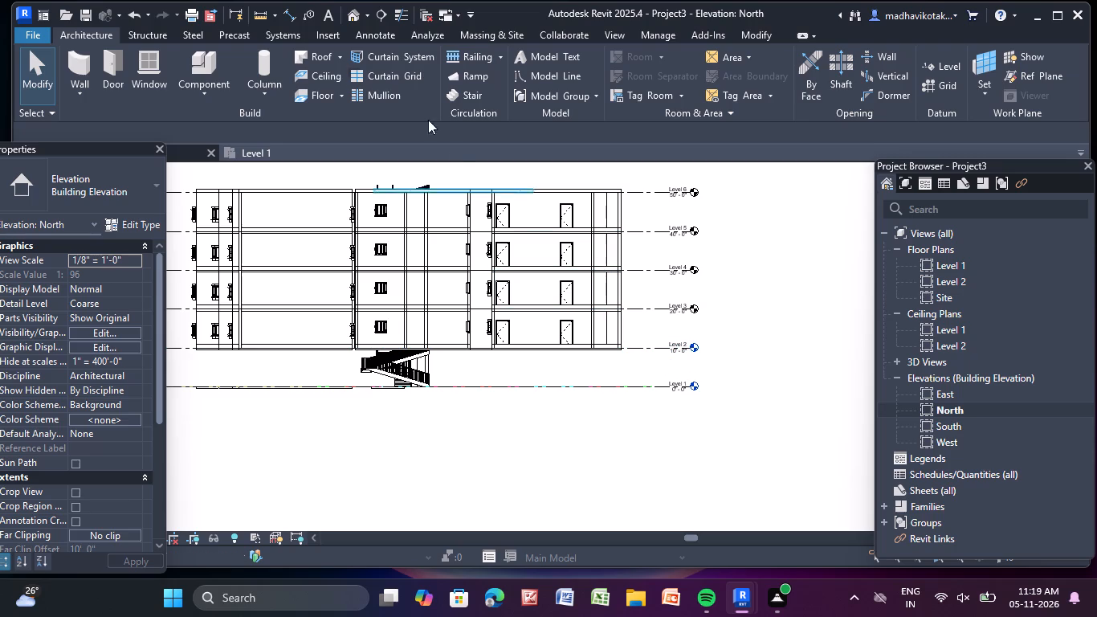
# Examine the building's ground storey in 3D from several sides for remaining Level 1 elements.
pyautogui.click(353, 15)
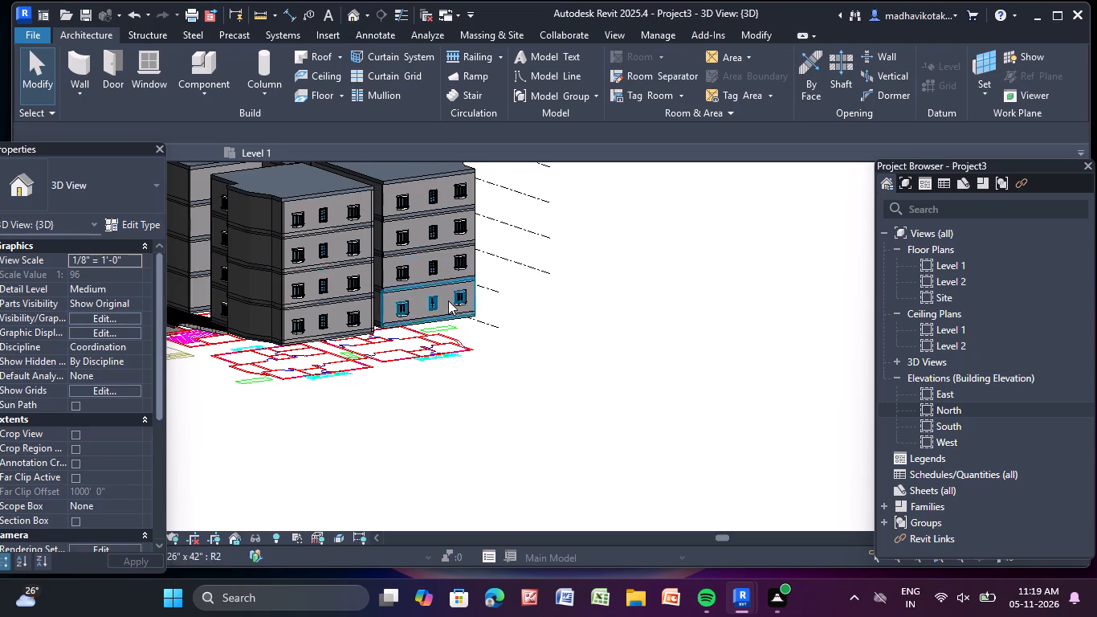
pyautogui.moveTo(455, 308); pyautogui.dragTo(546, 353, button='middle')
pyautogui.scroll(8, 320, 372)
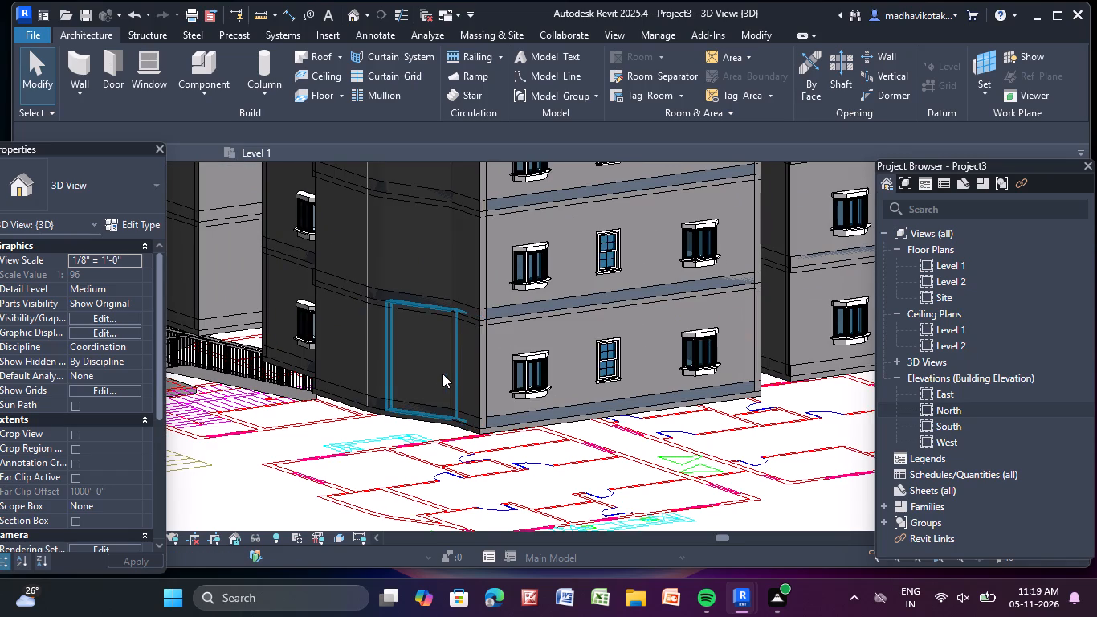
pyautogui.moveTo(417, 292); pyautogui.dragTo(421, 459, button='middle')
pyautogui.moveTo(418, 308); pyautogui.dragTo(417, 310, button='middle')
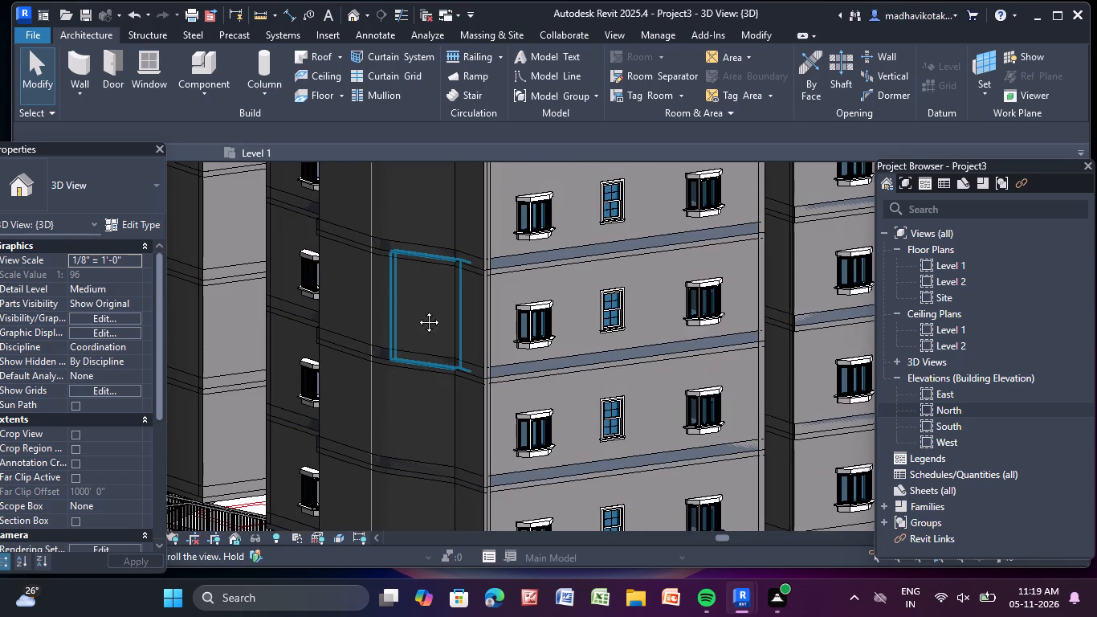
pyautogui.moveTo(417, 310); pyautogui.dragTo(392, 463, button='middle')
pyautogui.scroll(-5, 385, 329)
pyautogui.scroll(-1, 417, 407)
pyautogui.moveTo(414, 404); pyautogui.dragTo(391, 240, button='middle')
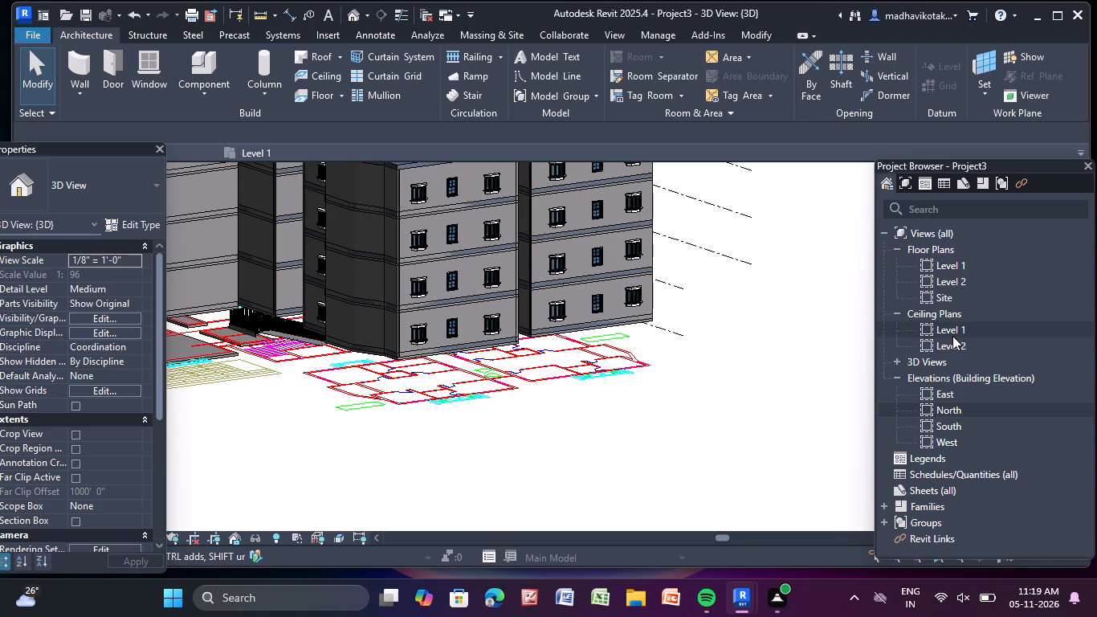
pyautogui.scroll(-5, 634, 361)
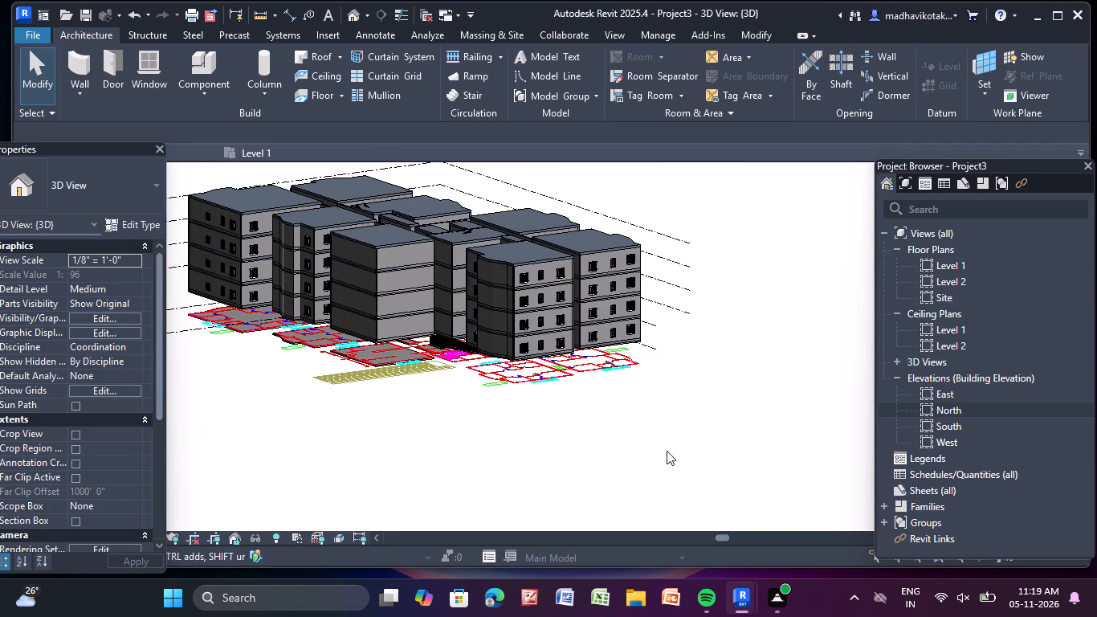
pyautogui.moveTo(663, 452); pyautogui.dragTo(329, 382, button='middle')
pyautogui.scroll(-2, 334, 374)
pyautogui.moveTo(349, 381); pyautogui.dragTo(371, 393, button='middle')
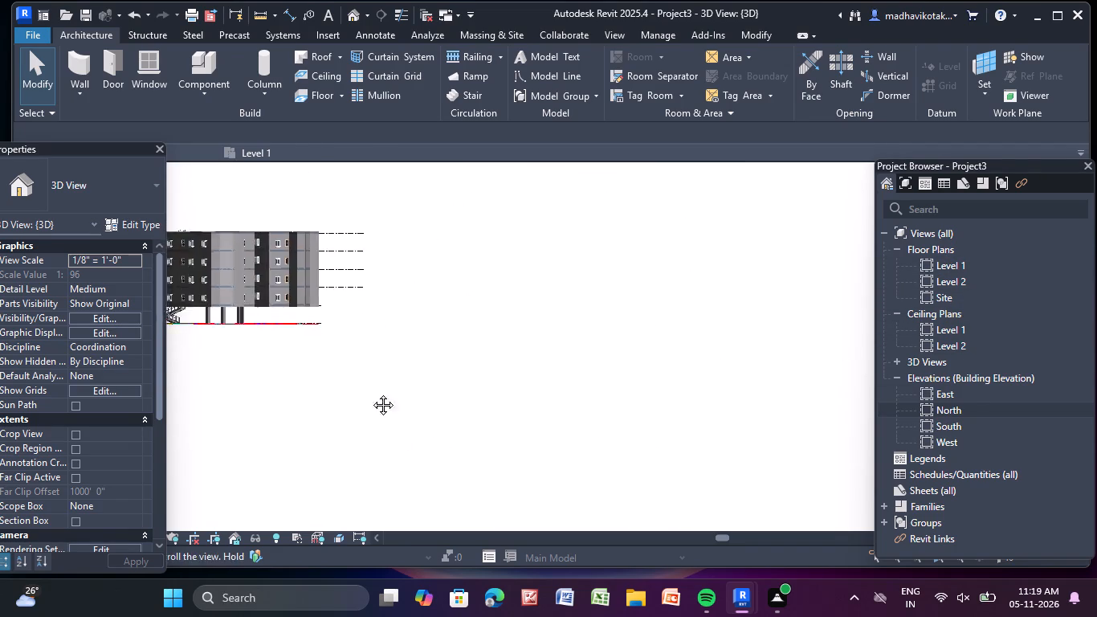
pyautogui.moveTo(371, 393); pyautogui.dragTo(635, 439, button='middle')
pyautogui.keyDown('shift'); pyautogui.moveTo(628, 443); pyautogui.dragTo(520, 459, button='middle'); pyautogui.keyUp('shift')
pyautogui.scroll(12, 510, 422)
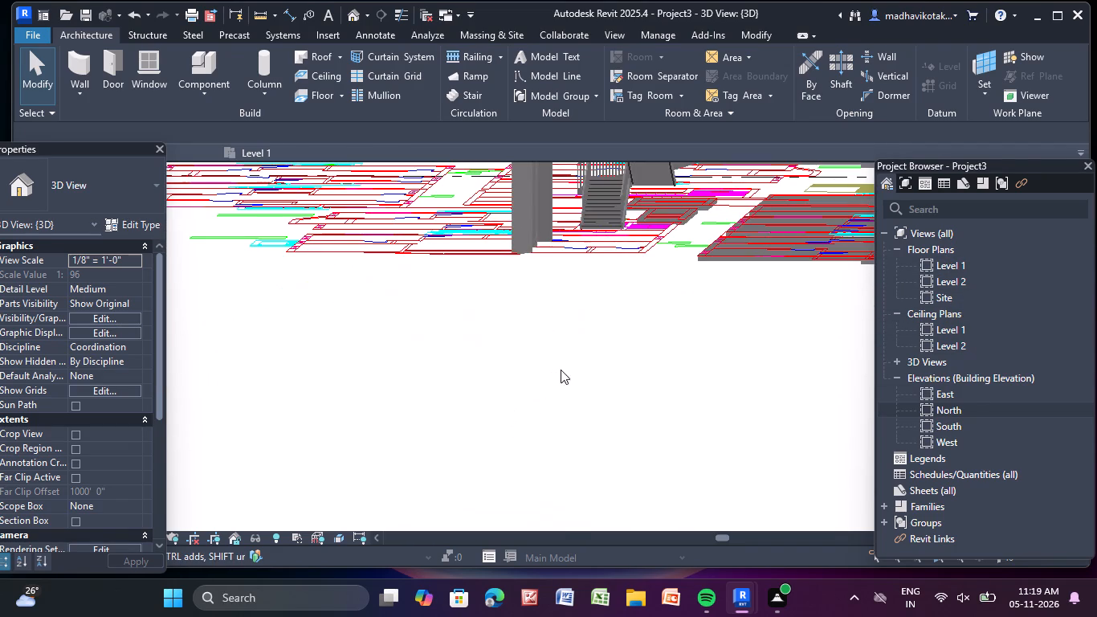
pyautogui.moveTo(564, 420); pyautogui.dragTo(546, 517, button='middle')
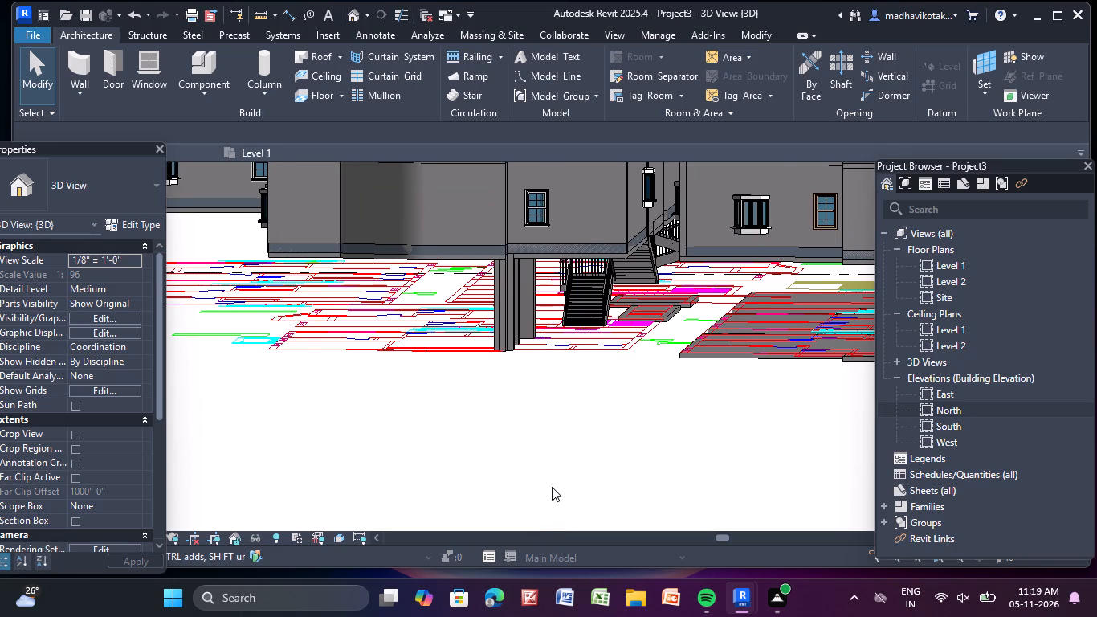
pyautogui.scroll(-4, 552, 487)
pyautogui.keyDown('shift'); pyautogui.moveTo(559, 489); pyautogui.dragTo(569, 492, button='middle'); pyautogui.keyUp('shift')
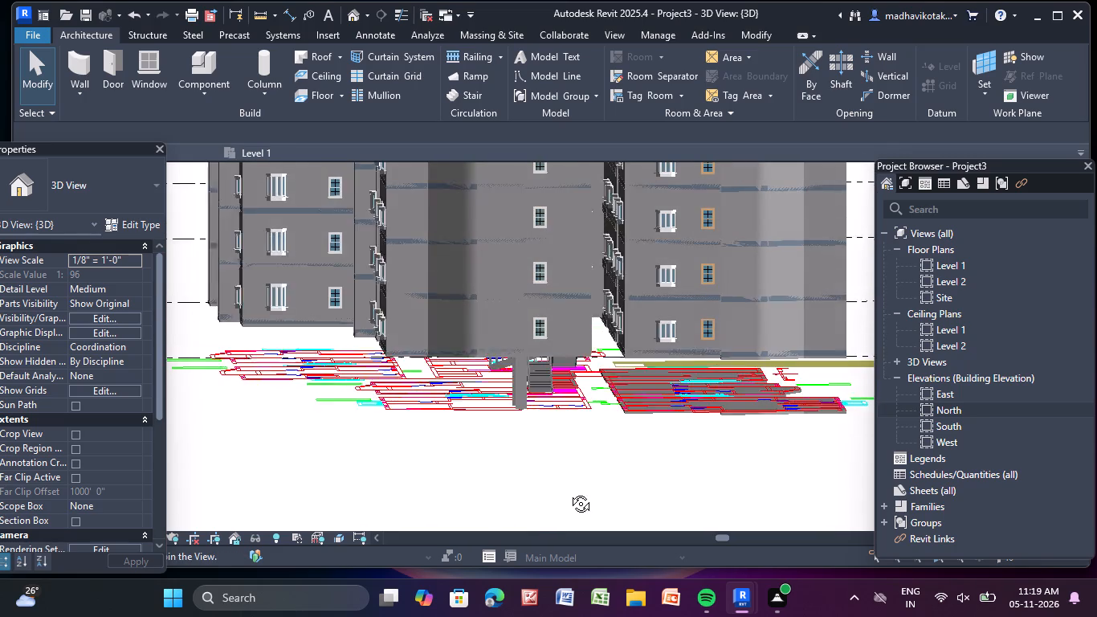
pyautogui.keyDown('shift'); pyautogui.moveTo(569, 492); pyautogui.dragTo(561, 480, button='middle'); pyautogui.keyUp('shift')
pyautogui.scroll(-5, 560, 478)
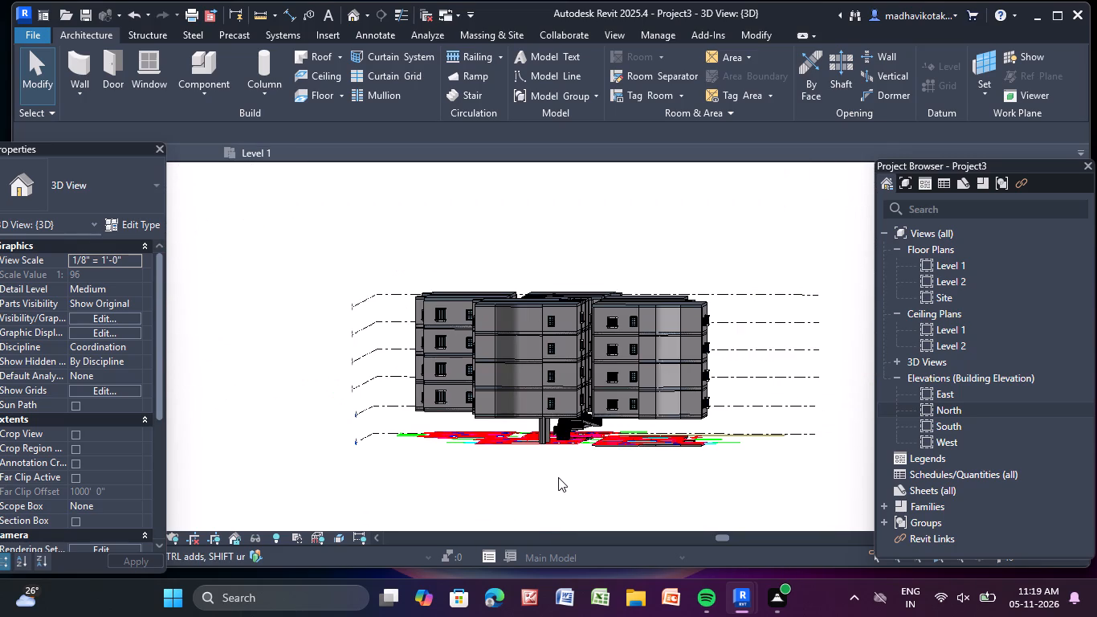
pyautogui.scroll(1, 558, 477)
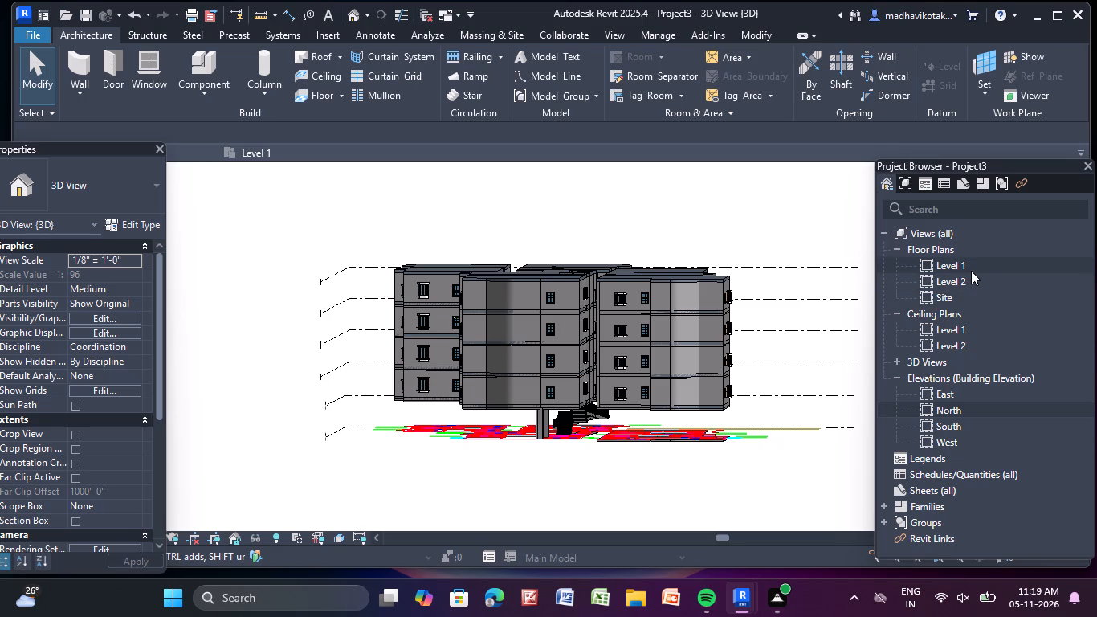
# On the Level 1 floor plan, place 24" x 24" rectangular architectural columns at both outer-wall corners of Bedroom 01 in the 1819sft unit.
pyautogui.tripleClick(974, 267)
pyautogui.scroll(-5, 811, 300)
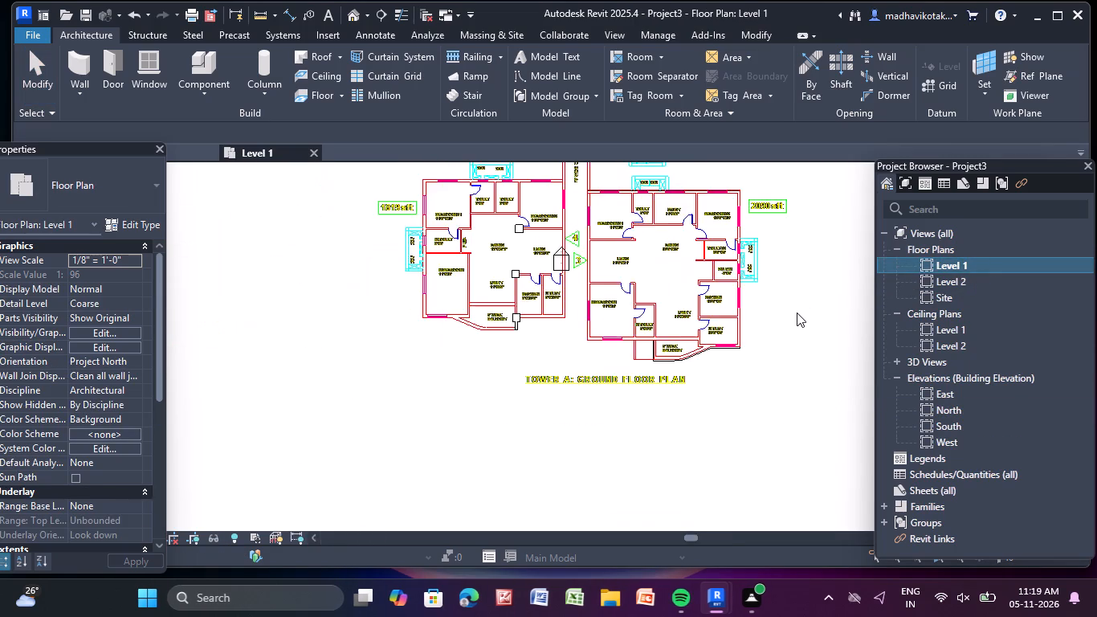
pyautogui.scroll(-2, 797, 313)
pyautogui.moveTo(611, 320); pyautogui.dragTo(563, 369, button='middle')
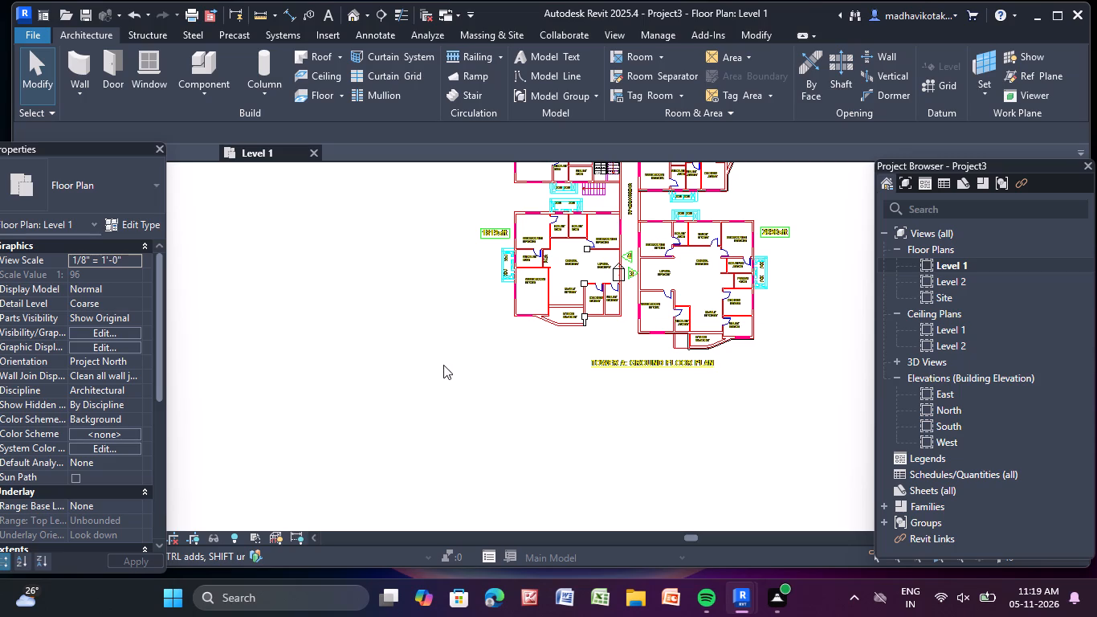
pyautogui.moveTo(381, 292); pyautogui.dragTo(250, 378, button='middle')
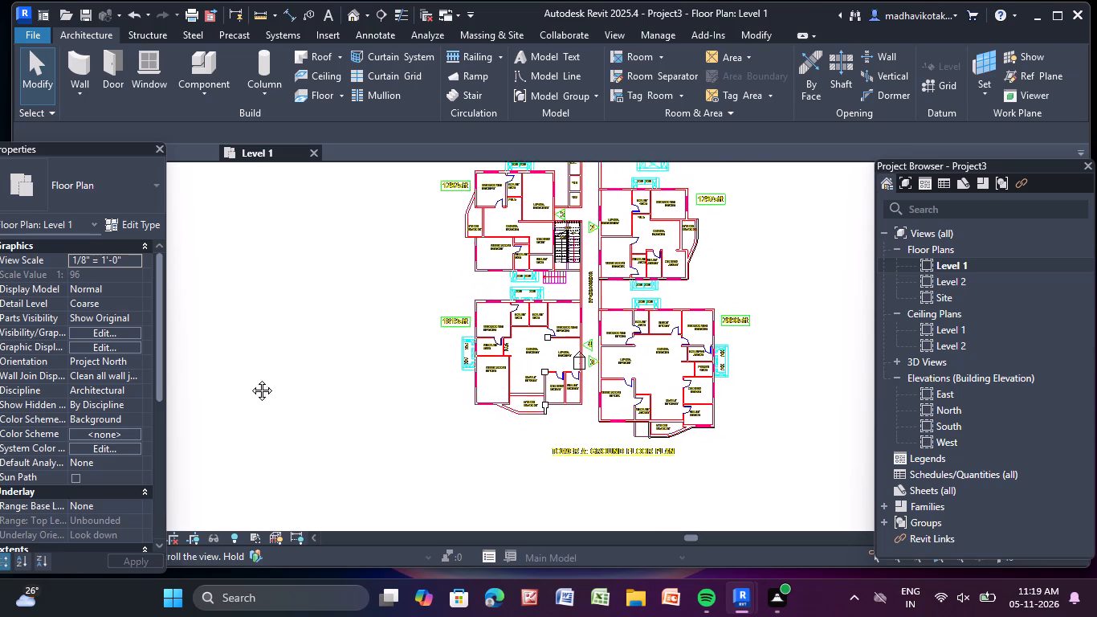
pyautogui.moveTo(250, 378); pyautogui.dragTo(224, 367, button='middle')
pyautogui.scroll(3, 389, 363)
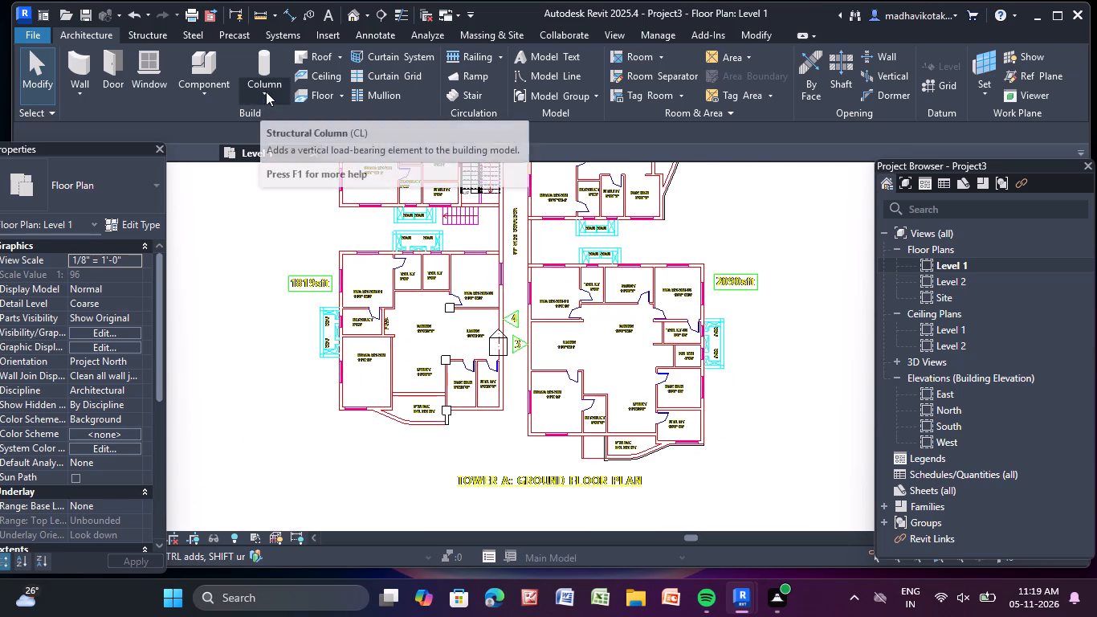
pyautogui.click(270, 89)
pyautogui.click(286, 149)
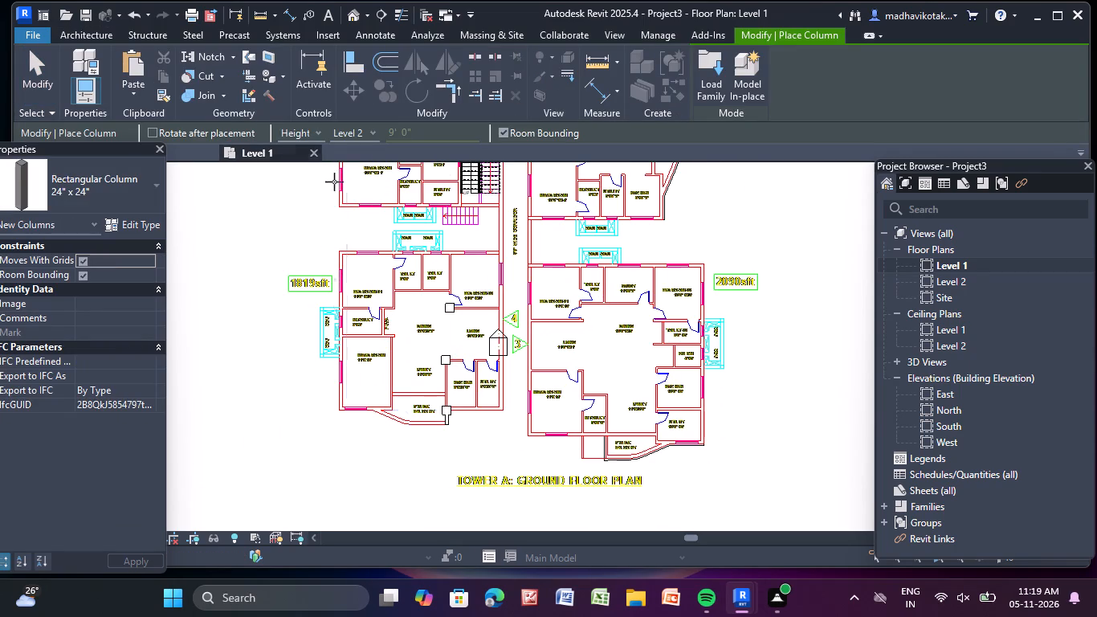
pyautogui.scroll(4, 336, 258)
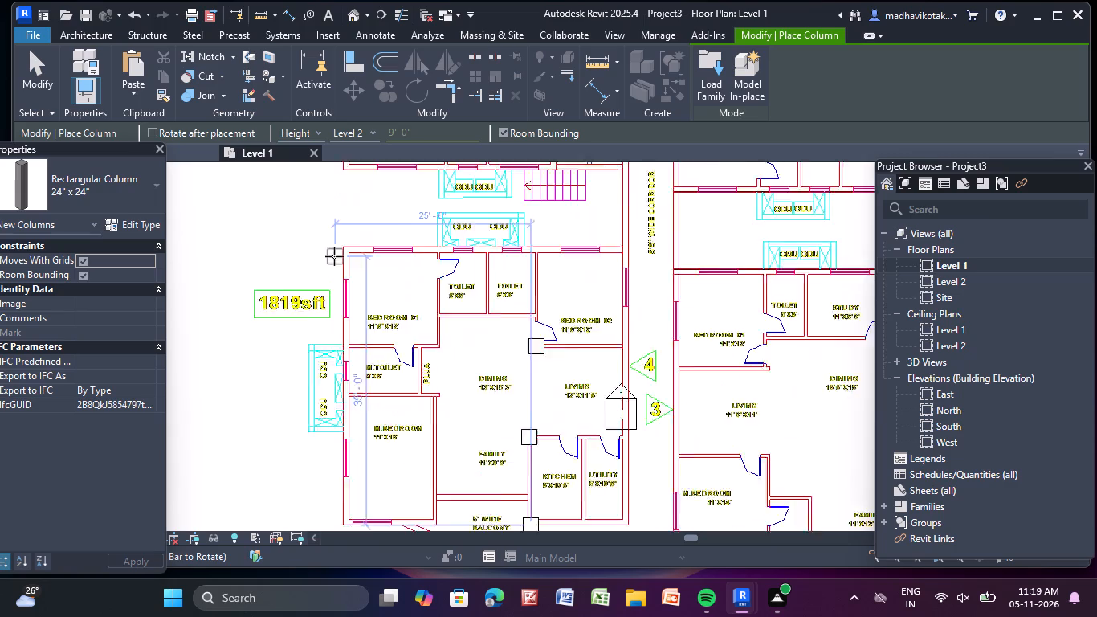
pyautogui.scroll(9, 334, 256)
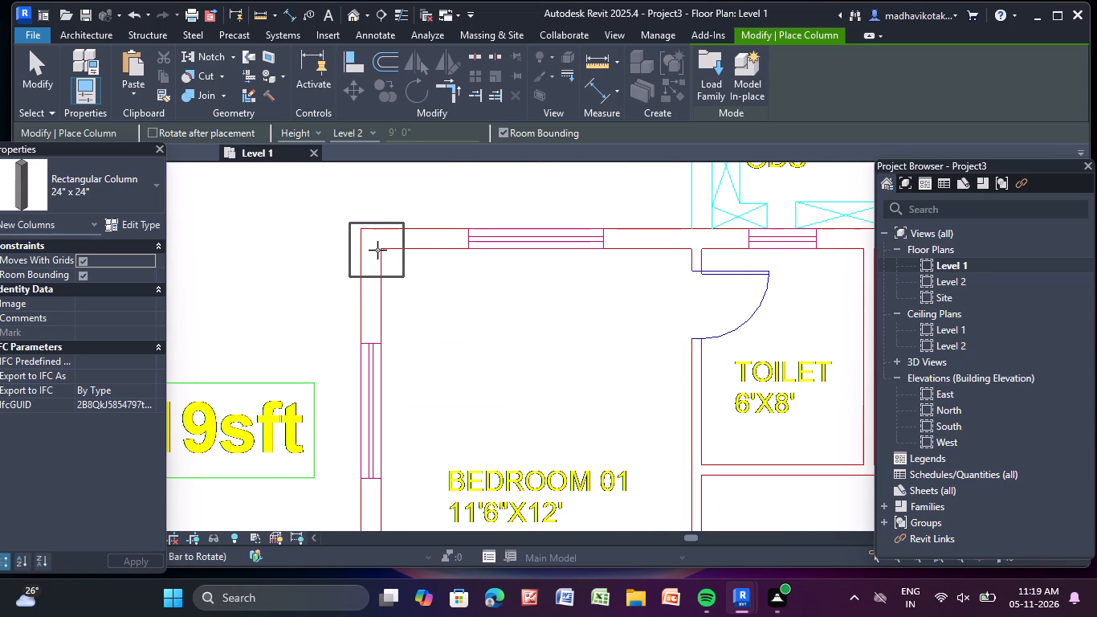
pyautogui.click(377, 250)
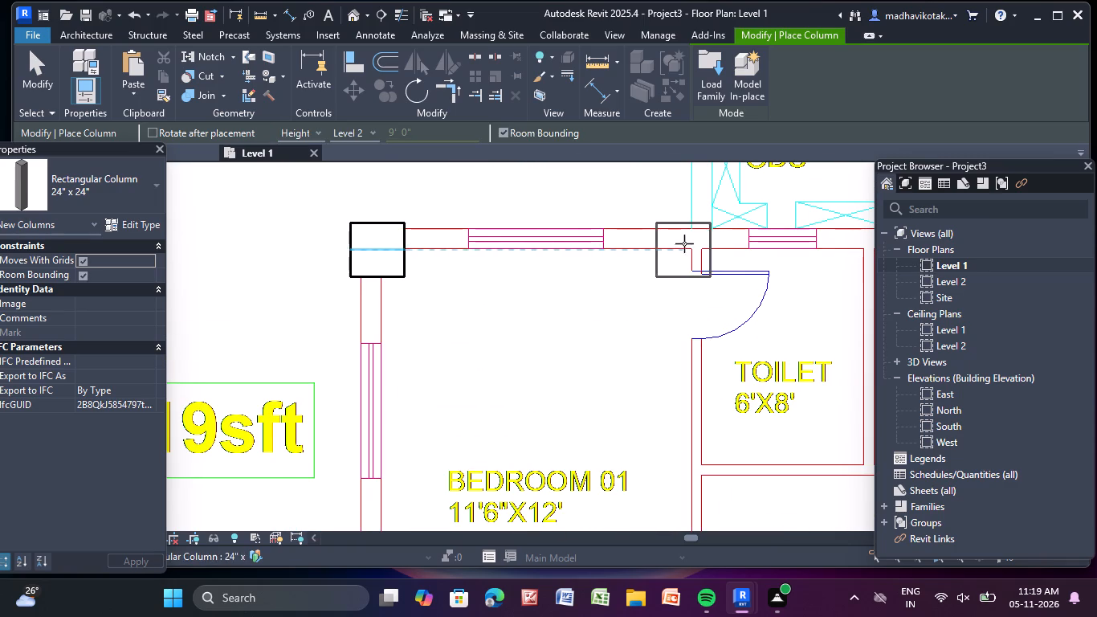
pyautogui.click(702, 244)
# Place 24" x 24" columns at both outer-wall corners of Bedroom 02 and at its corridor-side corner with the Living room.
pyautogui.scroll(-3, 710, 255)
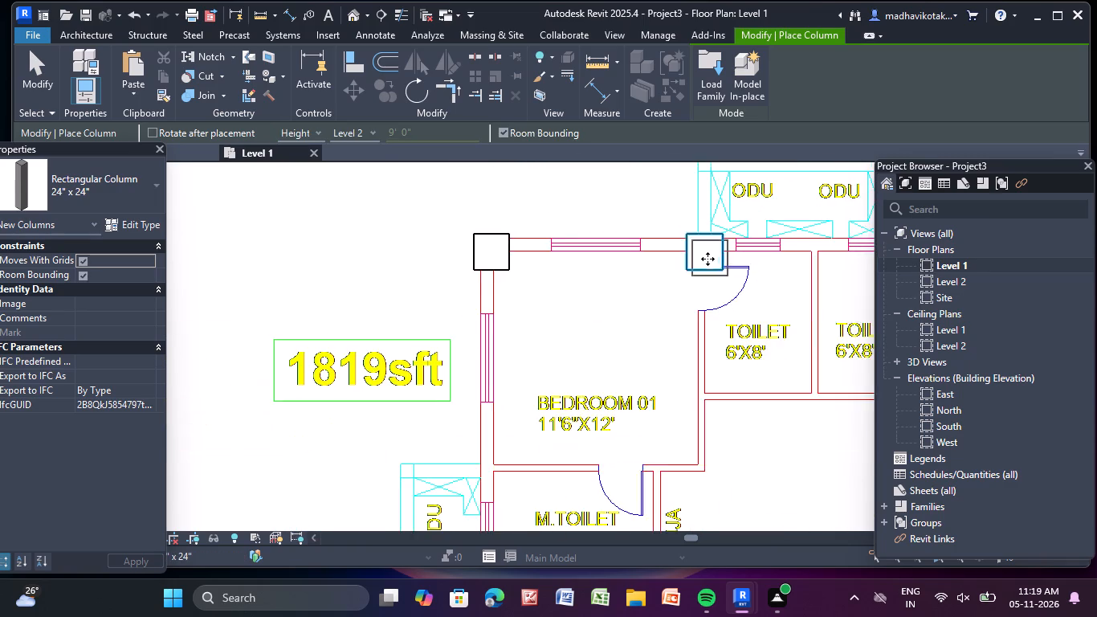
pyautogui.moveTo(699, 261); pyautogui.dragTo(300, 290, button='middle')
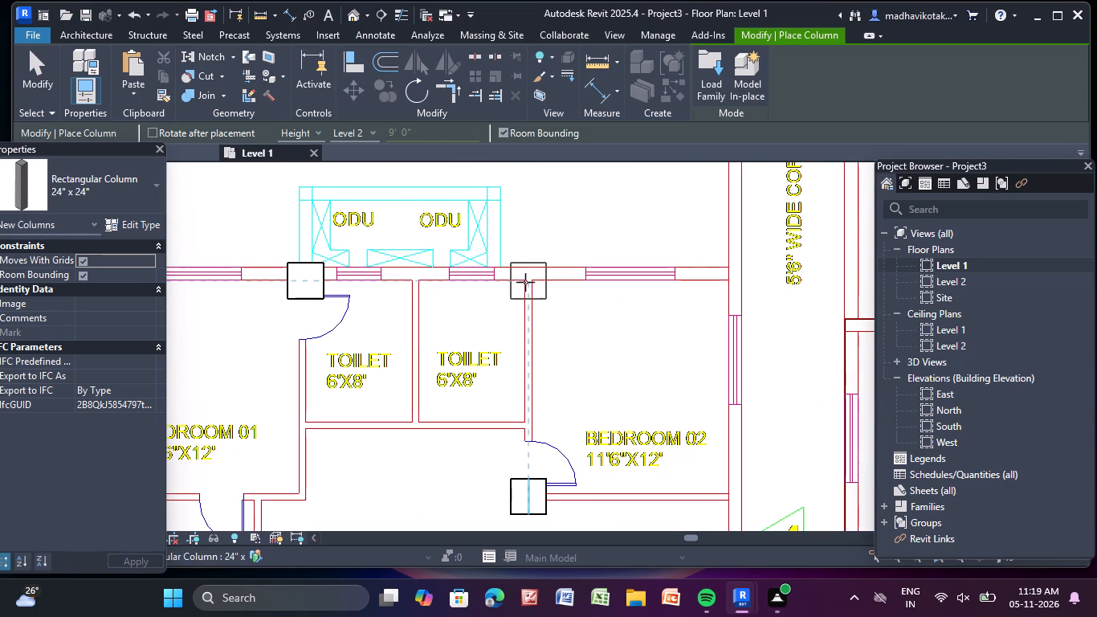
pyautogui.click(532, 280)
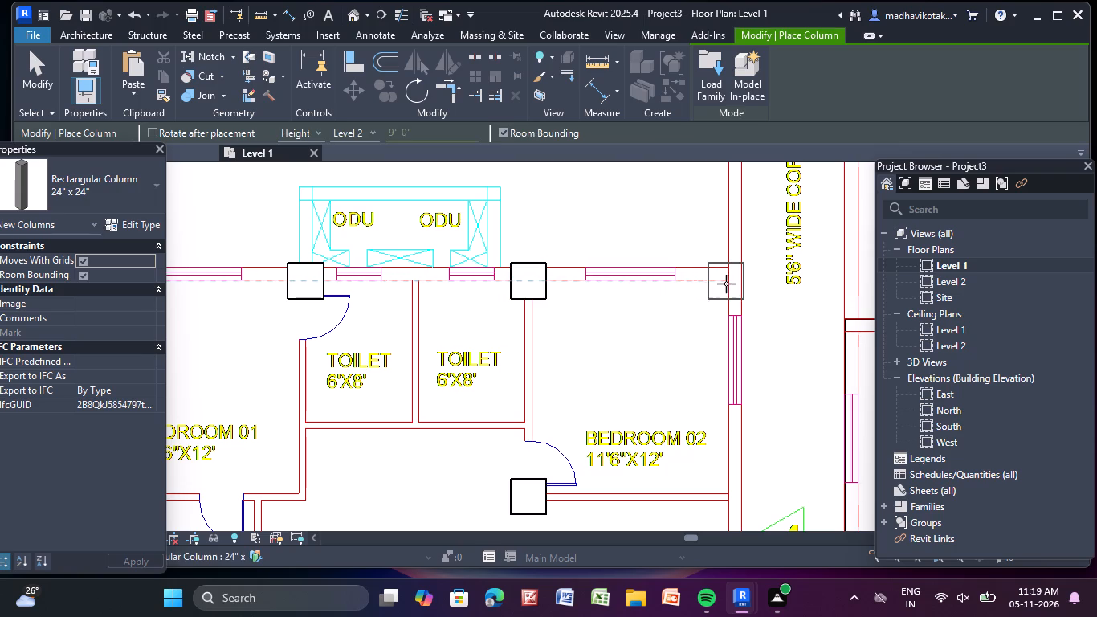
pyautogui.click(736, 283)
pyautogui.moveTo(740, 412); pyautogui.dragTo(687, 265, button='middle')
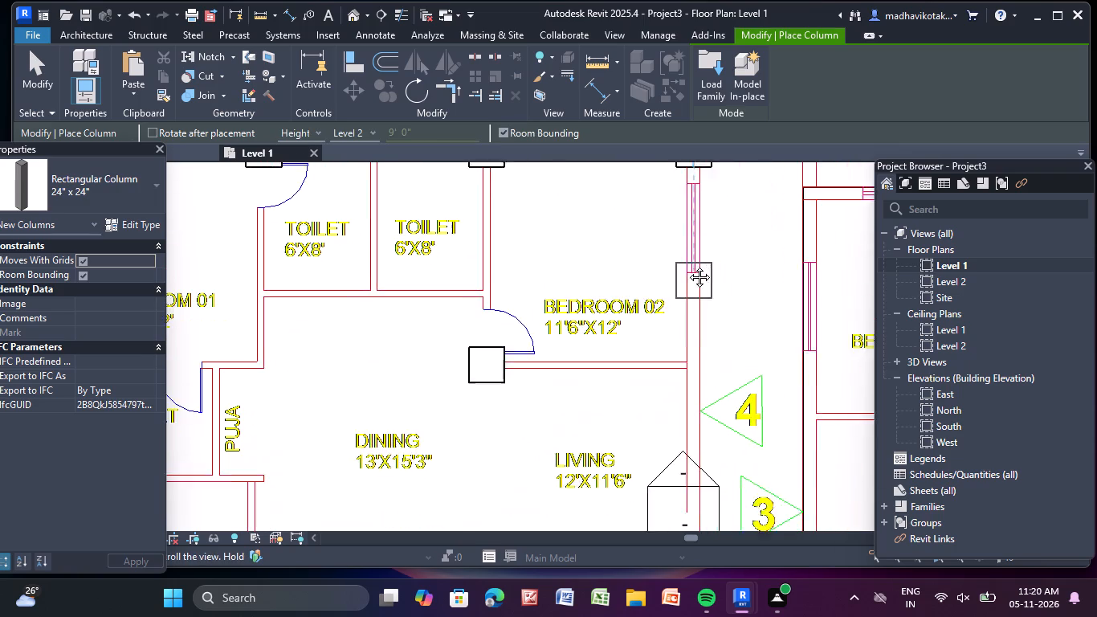
pyautogui.moveTo(687, 265); pyautogui.dragTo(684, 260, button='middle')
pyautogui.click(678, 345)
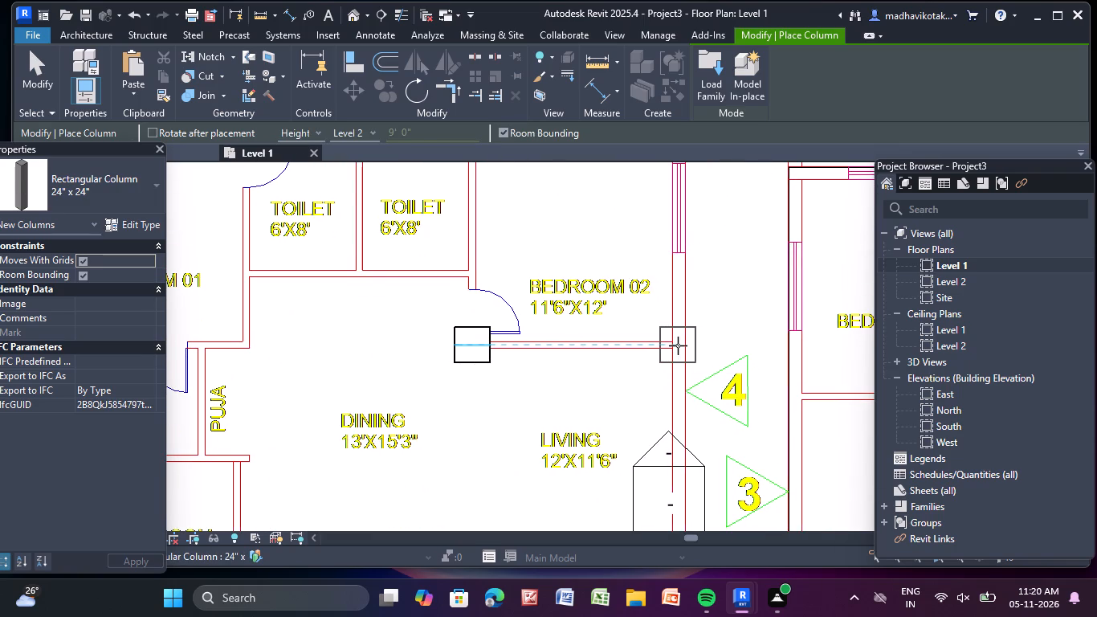
# Place 24" x 24" columns at the two corridor-side corners of the Utility room.
pyautogui.moveTo(652, 442); pyautogui.dragTo(607, 209, button='middle')
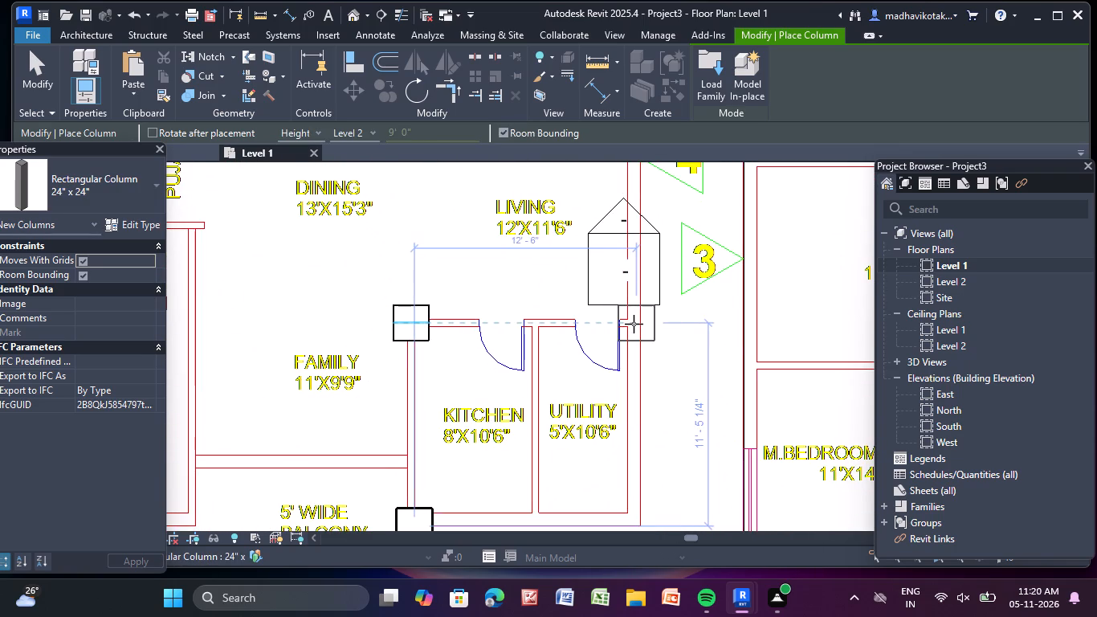
pyautogui.click(632, 323)
pyautogui.moveTo(606, 407); pyautogui.dragTo(596, 251, button='middle')
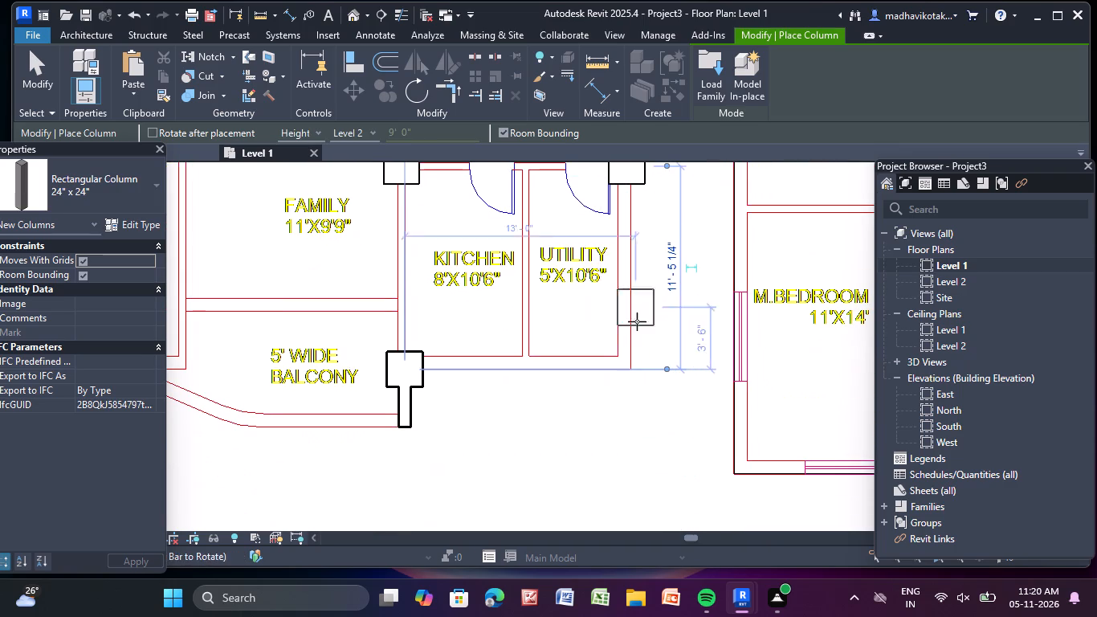
pyautogui.click(626, 359)
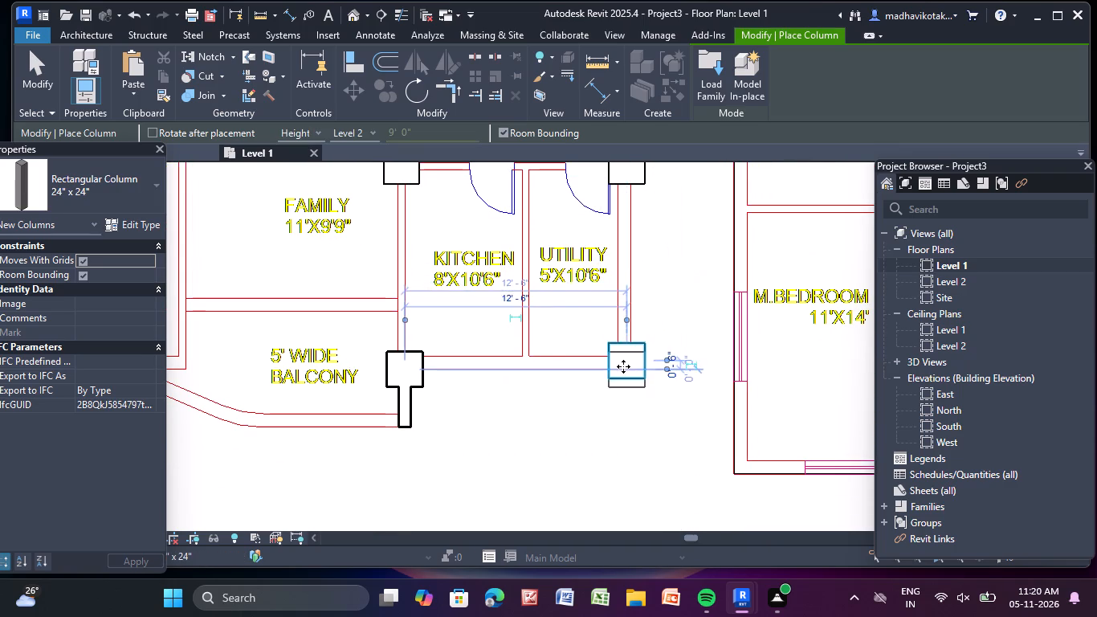
# Place 24" x 24" columns at the M.Bedroom's outer corner and where the M.Toilet partition meets the exterior wall.
pyautogui.scroll(-2, 622, 366)
pyautogui.scroll(-4, 562, 405)
pyautogui.moveTo(551, 415); pyautogui.dragTo(654, 381, button='middle')
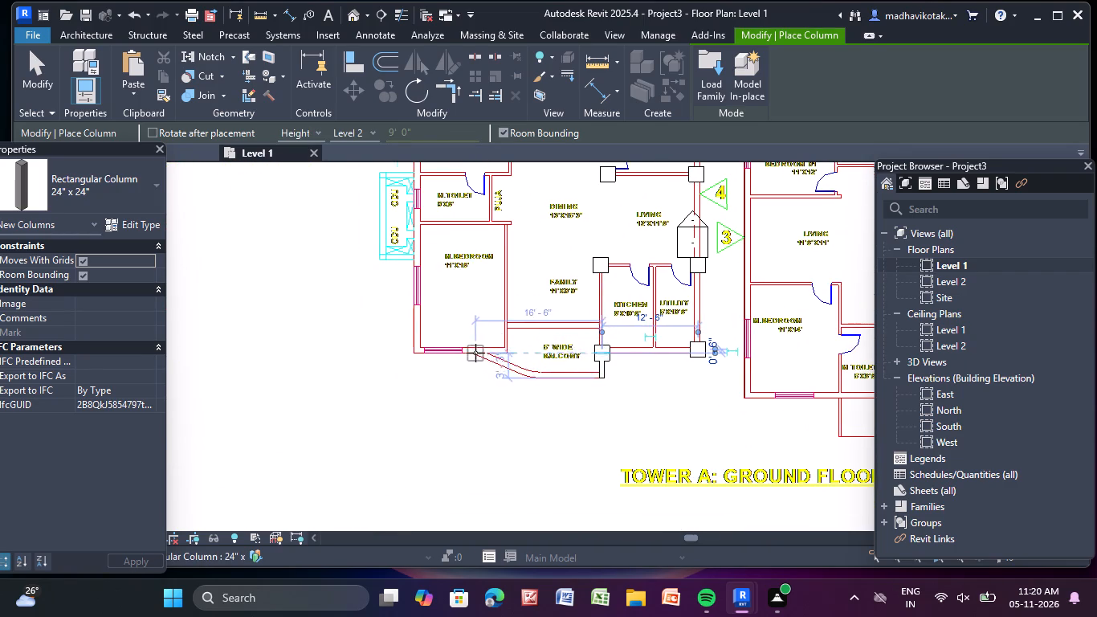
pyautogui.scroll(4, 475, 353)
pyautogui.click(373, 345)
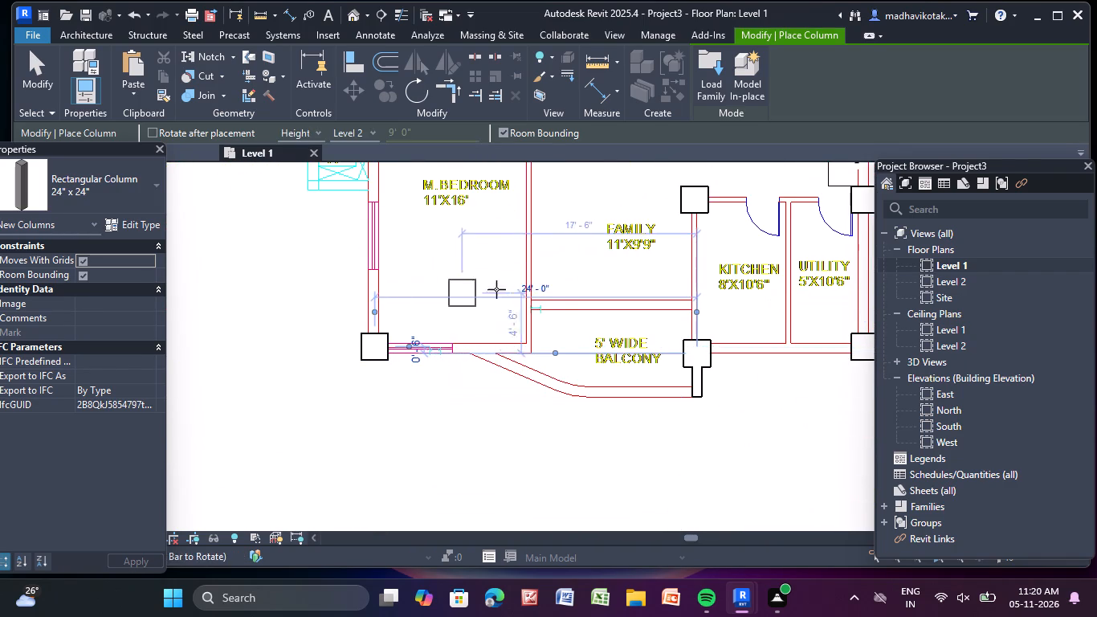
pyautogui.scroll(-3, 540, 294)
pyautogui.moveTo(539, 294); pyautogui.dragTo(513, 422, button='middle')
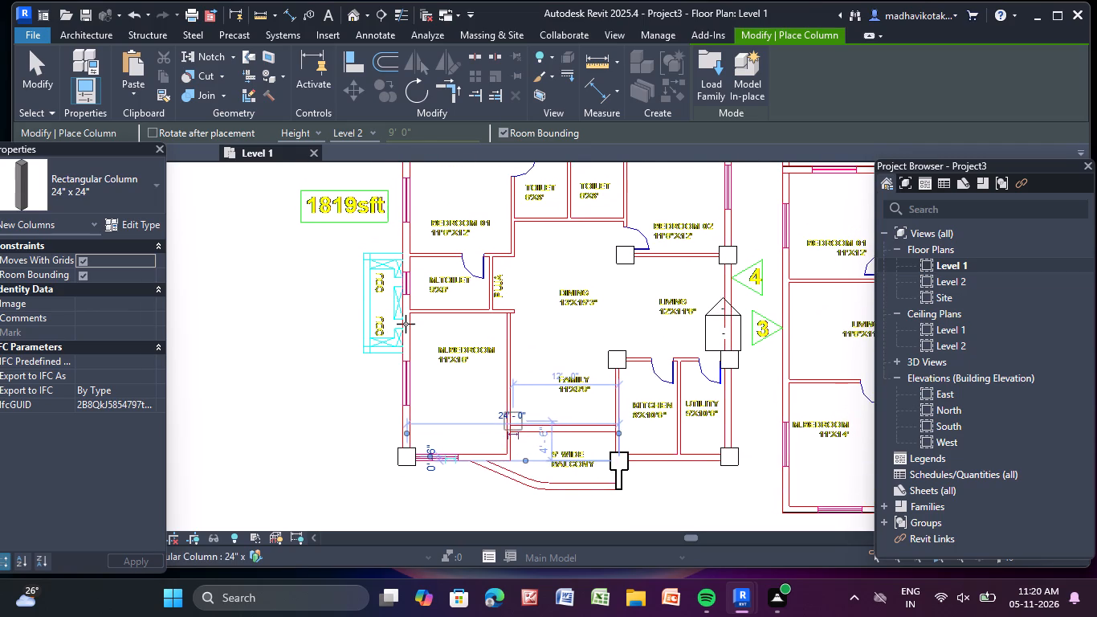
pyautogui.click(410, 309)
# Place 24" x 24" columns at both ends of the Puja opening onto Dining, at the inner corners of Bedroom 01 and the M.Bedroom.
pyautogui.moveTo(411, 321); pyautogui.dragTo(426, 419, button='middle')
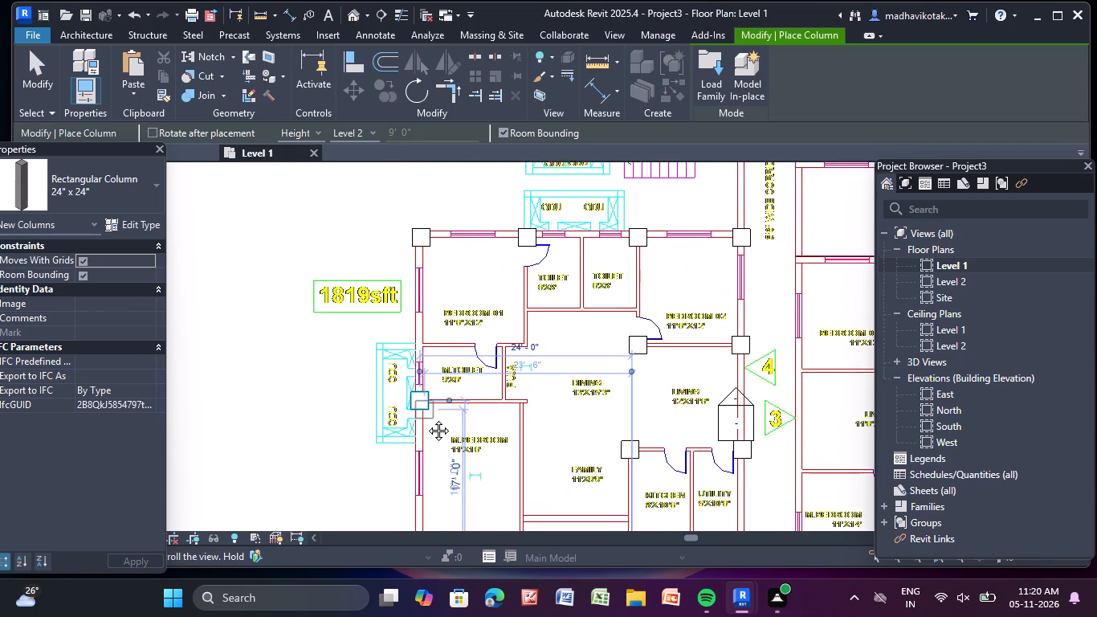
pyautogui.moveTo(426, 419); pyautogui.dragTo(426, 423, button='middle')
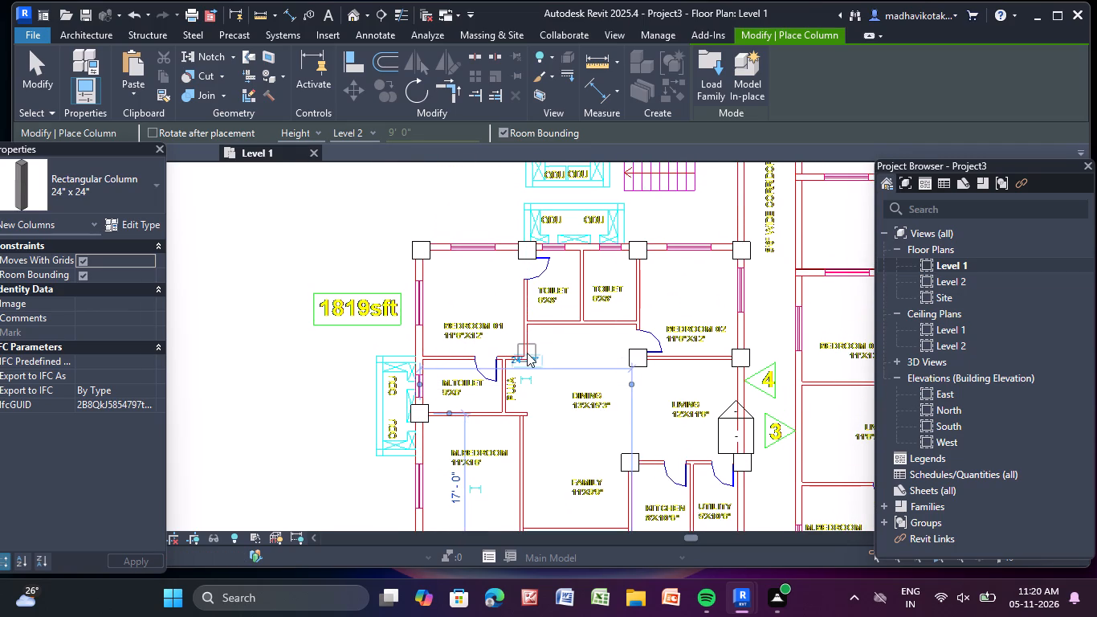
pyautogui.click(527, 353)
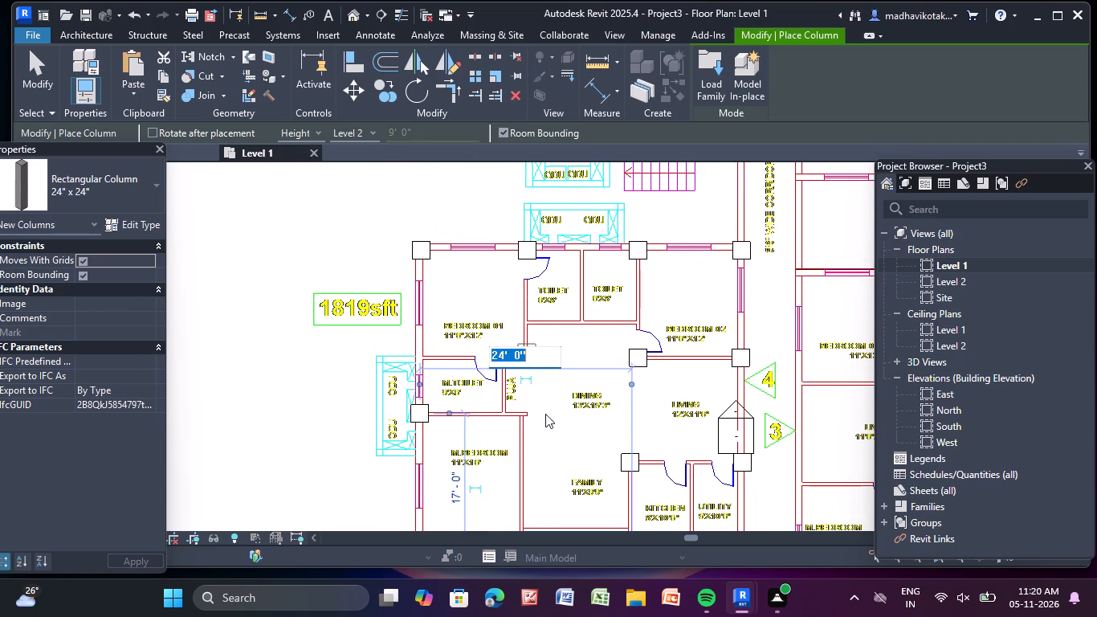
pyautogui.press('Escape')
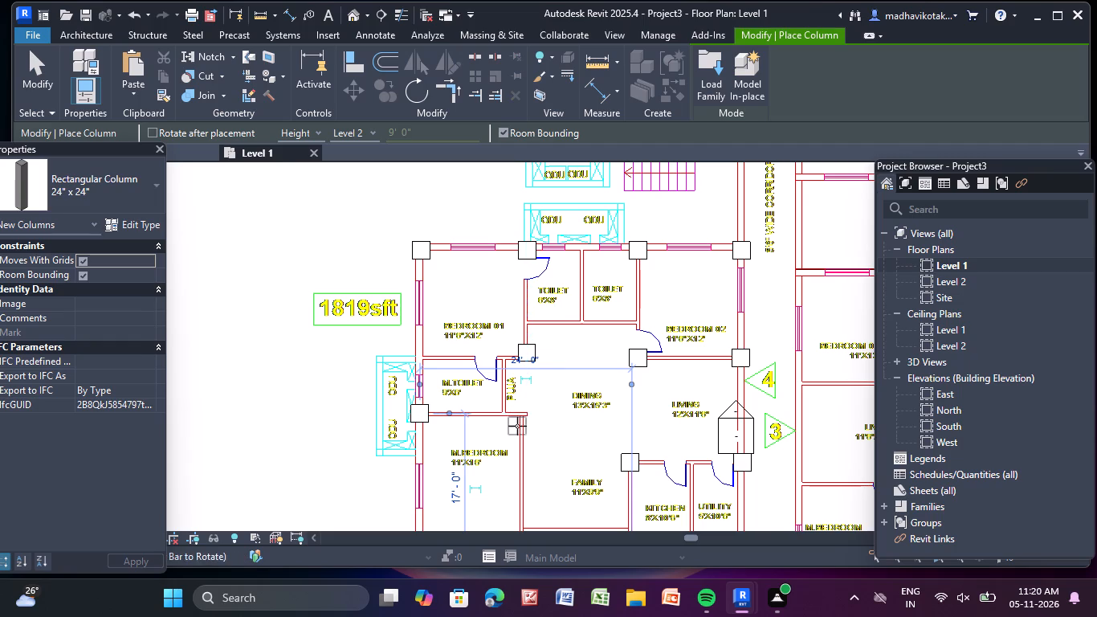
pyautogui.scroll(6, 524, 420)
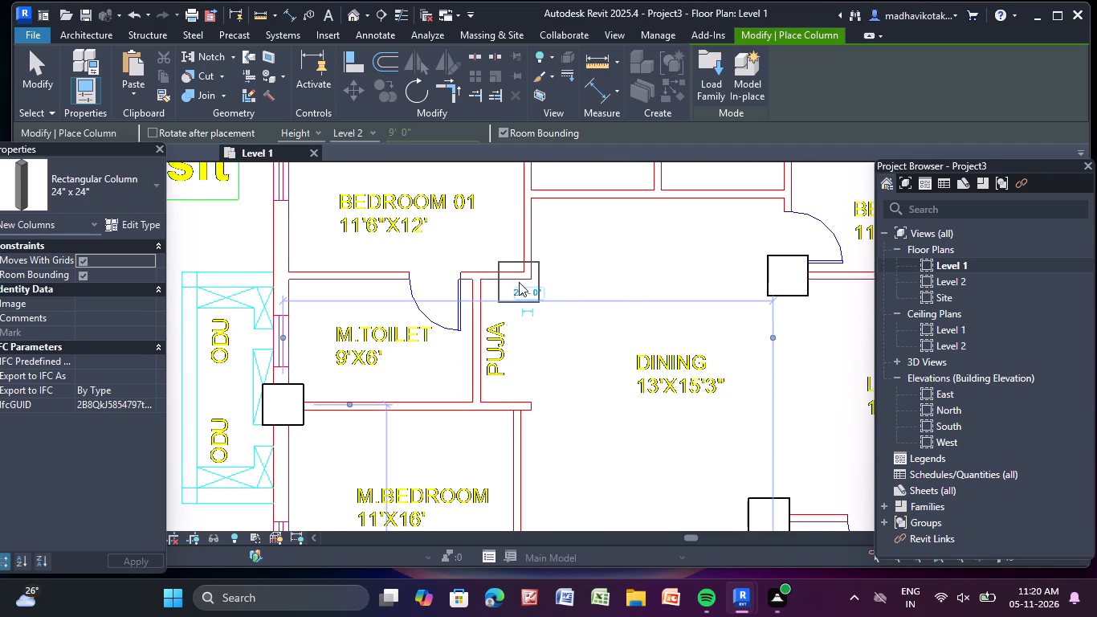
pyautogui.moveTo(524, 284); pyautogui.dragTo(542, 420, button='middle')
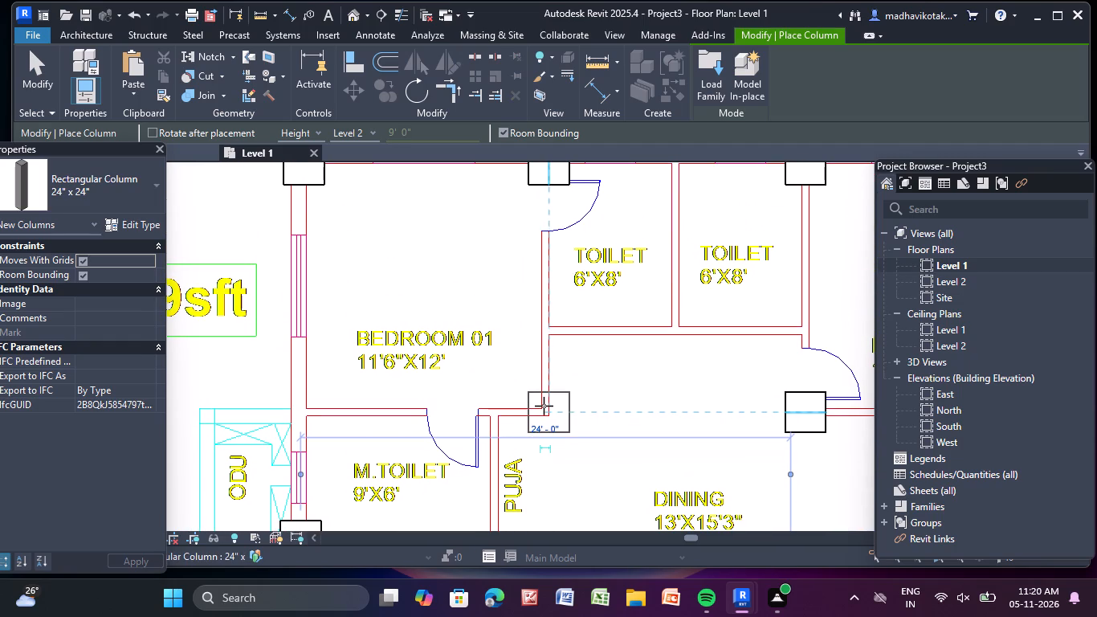
pyautogui.click(544, 406)
pyautogui.moveTo(562, 451); pyautogui.dragTo(540, 298, button='middle')
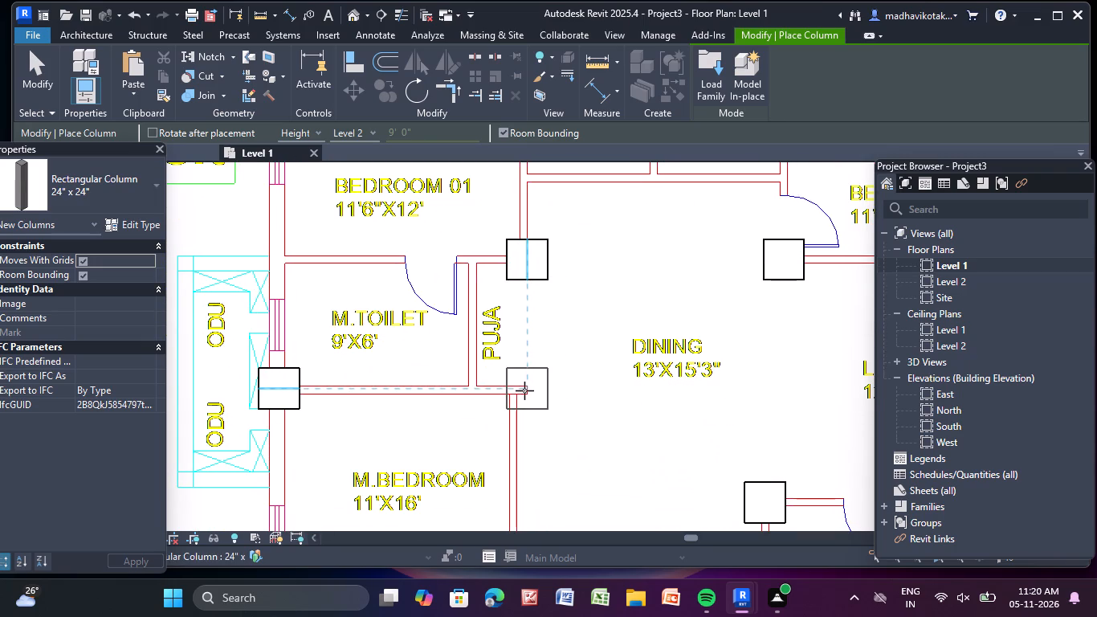
pyautogui.click(525, 392)
# Place a 24" x 24" column where the Family room's balcony wall meets the M.Bedroom partition, and finish column placement.
pyautogui.scroll(-5, 529, 403)
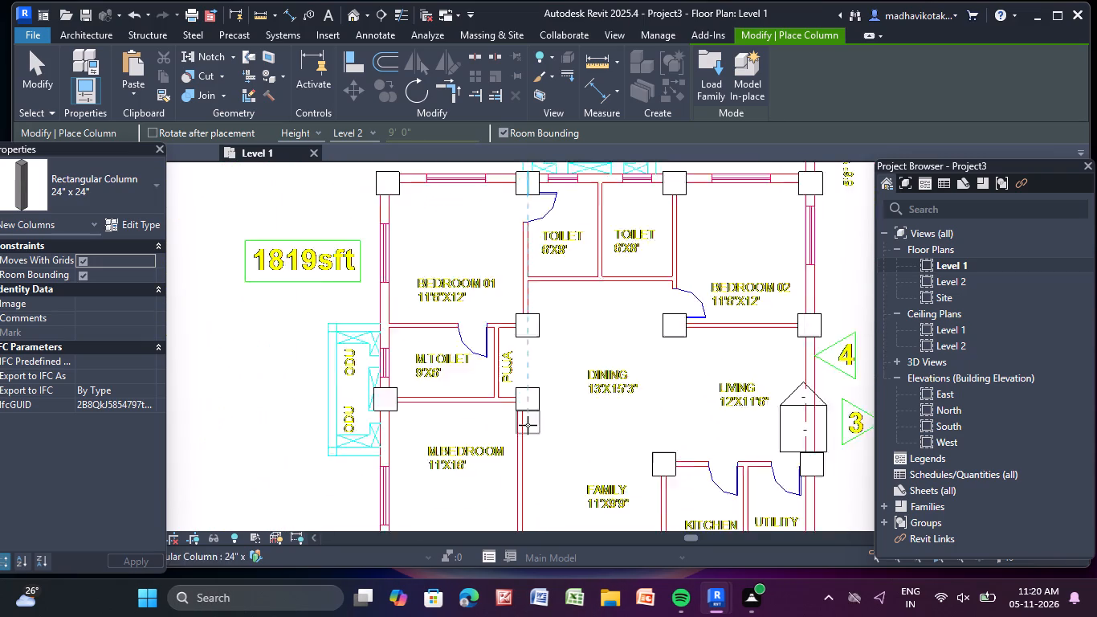
pyautogui.moveTo(526, 425); pyautogui.dragTo(491, 255, button='middle')
pyautogui.scroll(-1, 491, 255)
pyautogui.scroll(4, 487, 362)
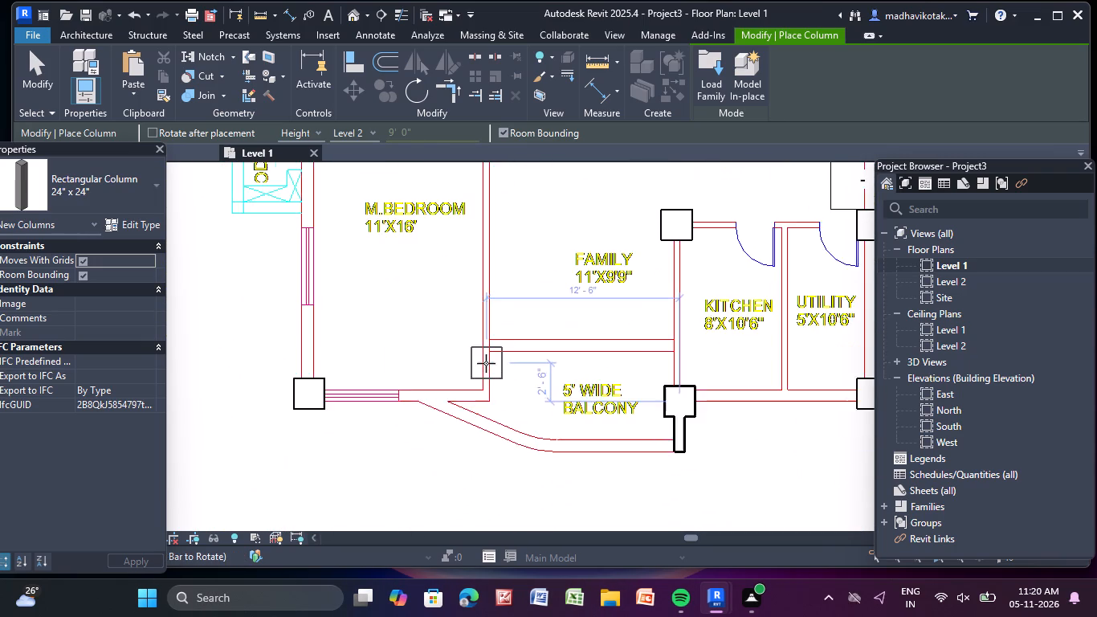
pyautogui.scroll(4, 486, 363)
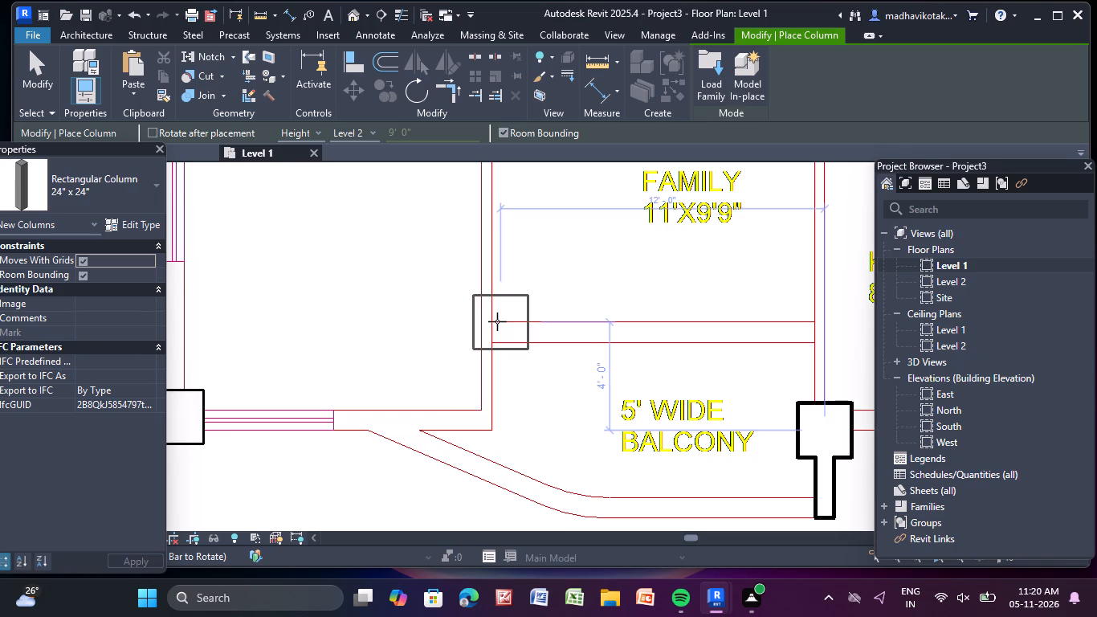
pyautogui.scroll(-3, 496, 322)
pyautogui.moveTo(498, 327); pyautogui.dragTo(491, 398, button='middle')
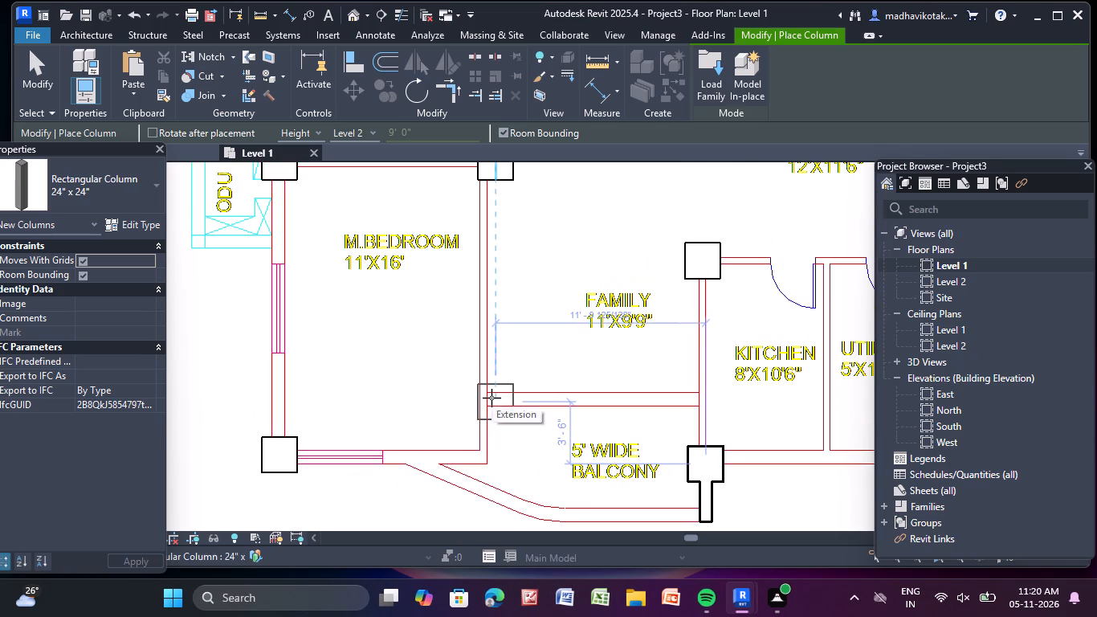
pyautogui.click(491, 398)
pyautogui.scroll(-5, 646, 396)
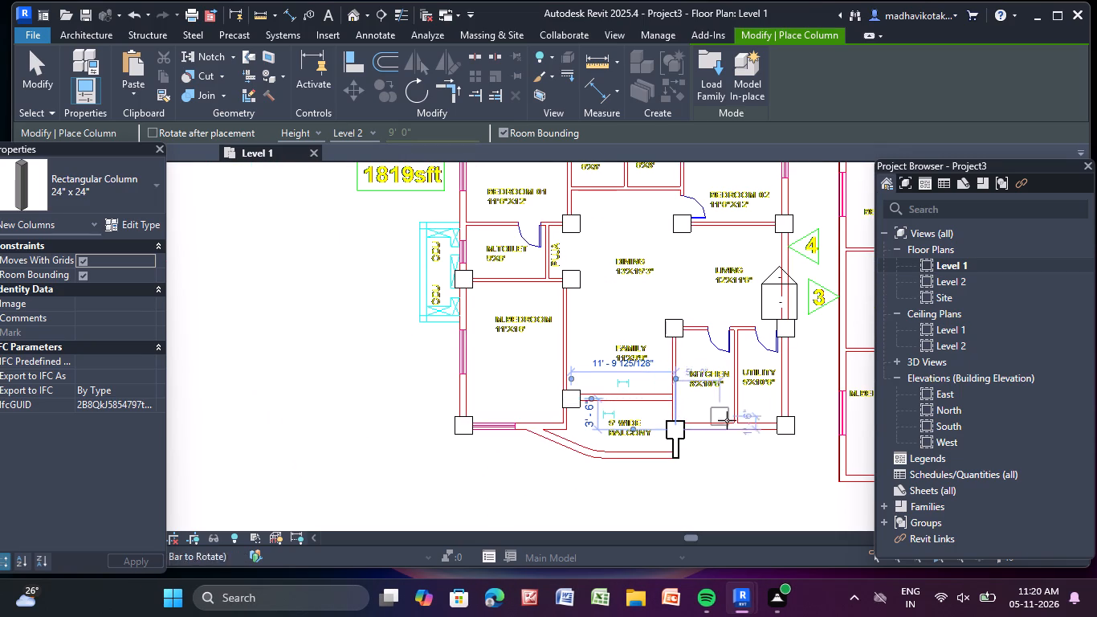
pyautogui.moveTo(736, 425); pyautogui.dragTo(529, 509, button='middle')
pyautogui.scroll(4, 419, 272)
pyautogui.scroll(-4, 556, 329)
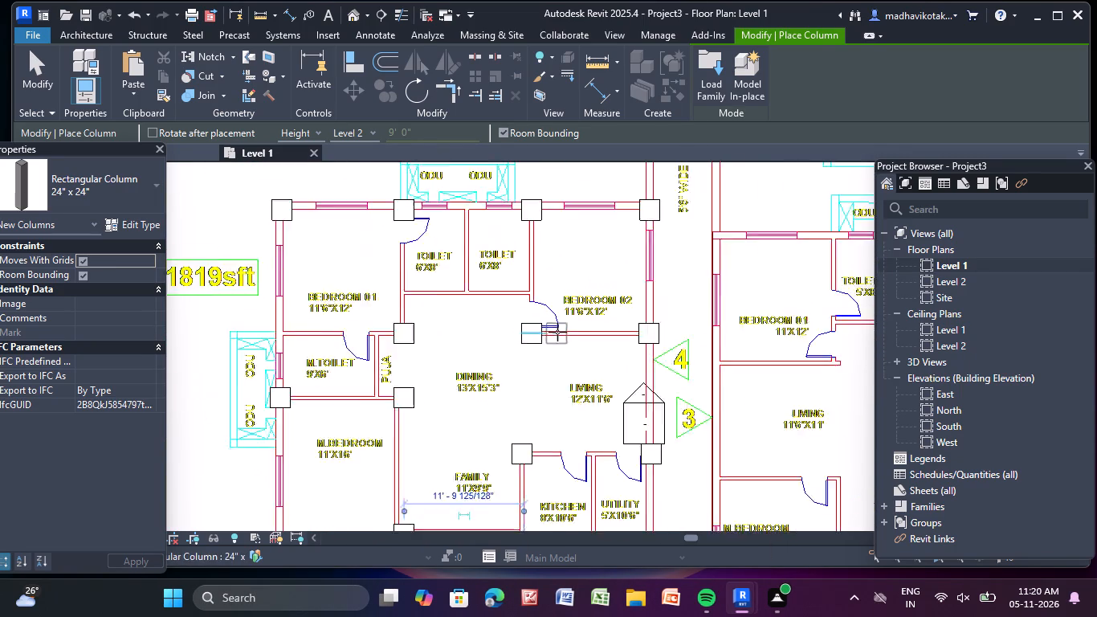
pyautogui.scroll(-1, 557, 332)
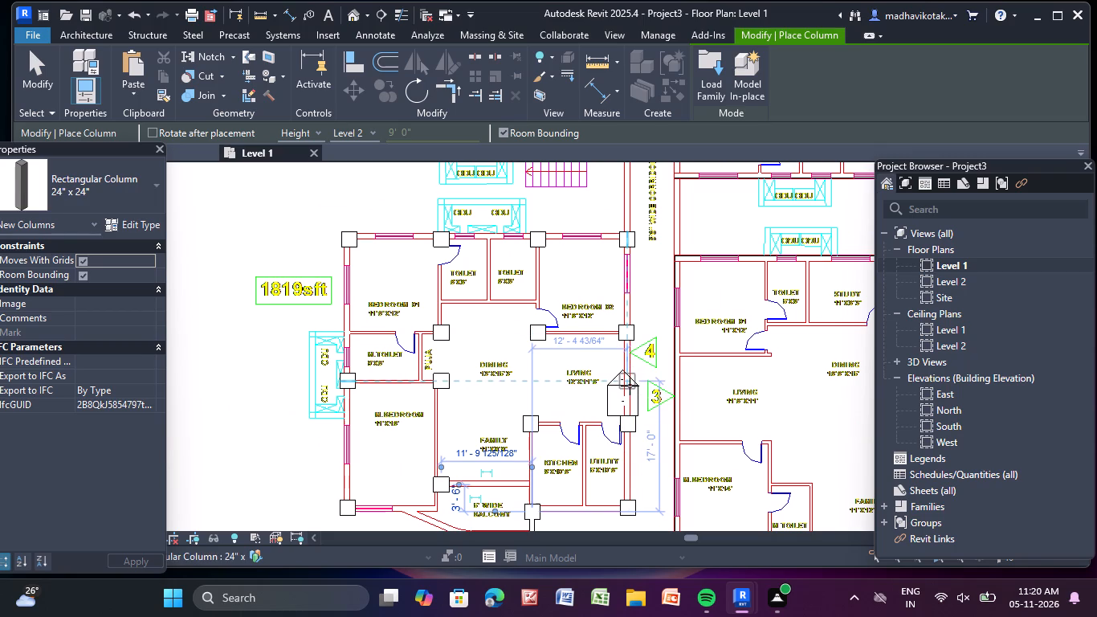
pyautogui.scroll(-3, 628, 384)
pyautogui.press('Escape')
pyautogui.press('Escape')
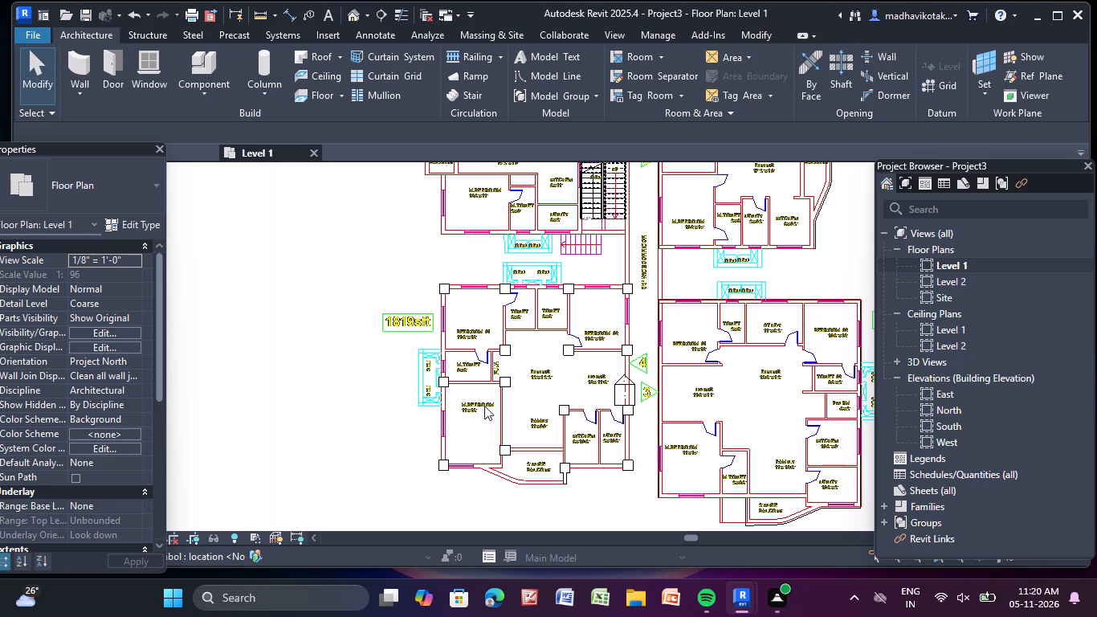
# Examine in the default 3D view how the new ground-storey columns meet the building's underside and edges, and return to the Level 1 plan.
pyautogui.click(353, 14)
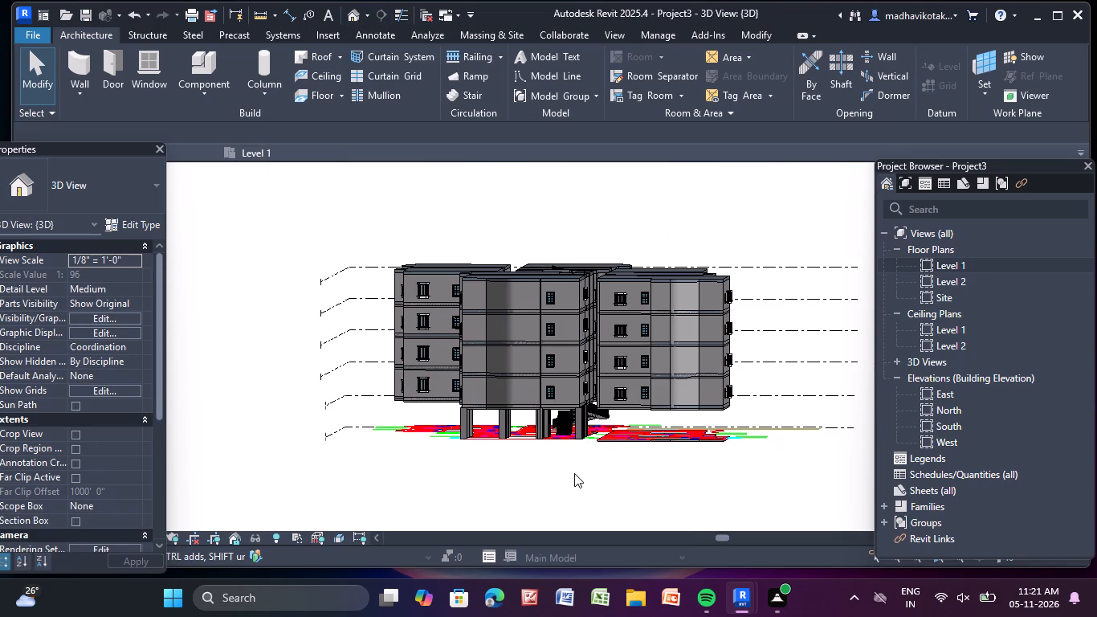
pyautogui.middleClick(573, 473)
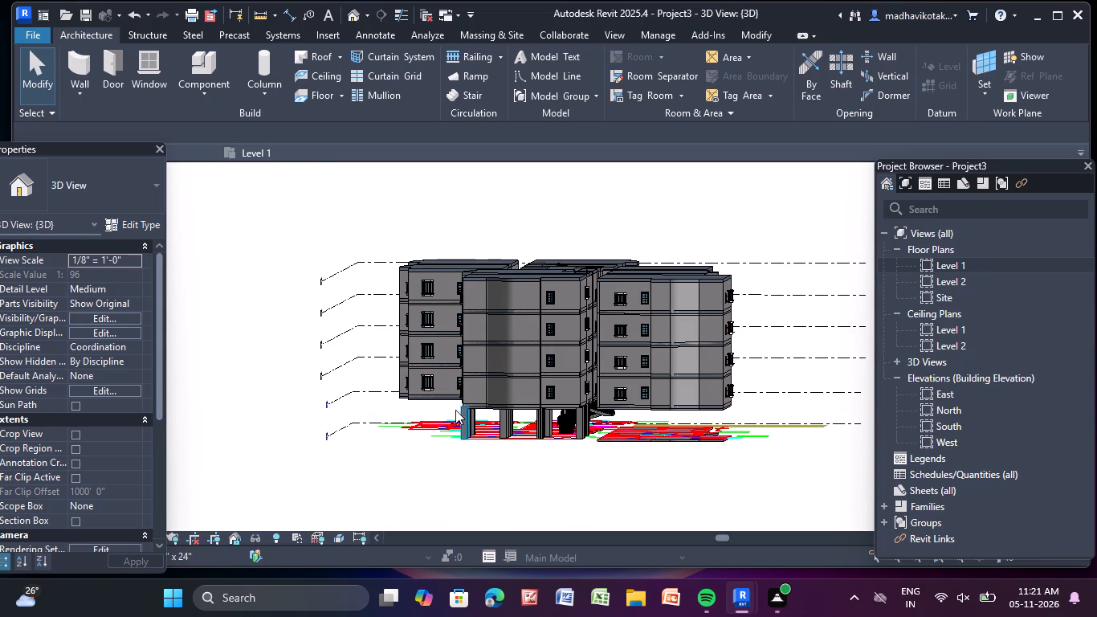
pyautogui.scroll(17, 459, 410)
pyautogui.scroll(9, 406, 477)
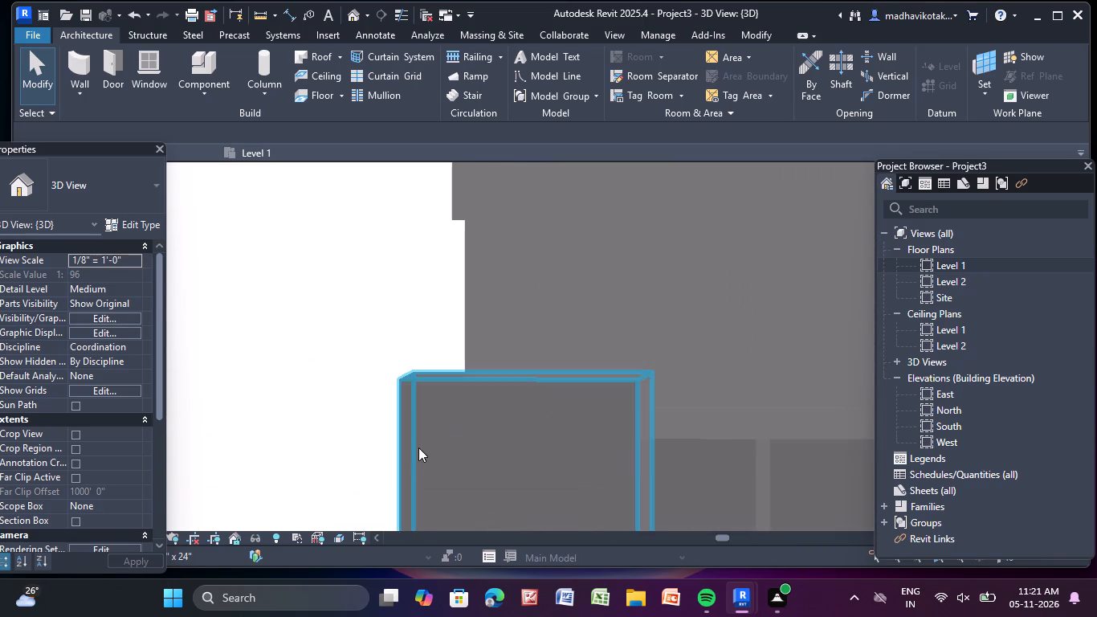
pyautogui.scroll(-10, 442, 440)
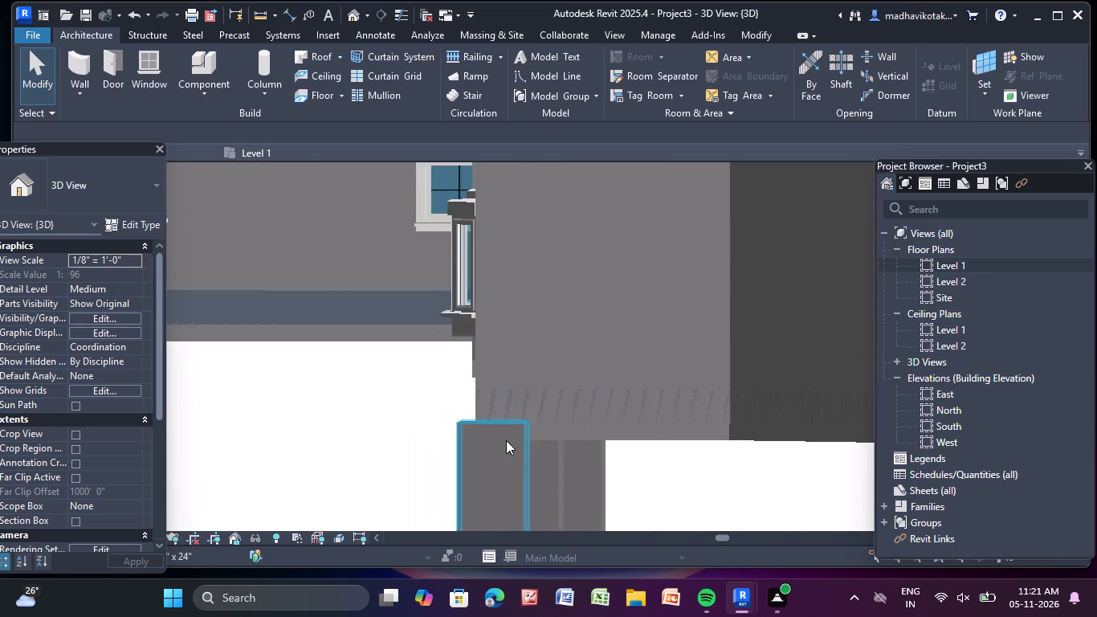
pyautogui.moveTo(493, 403); pyautogui.dragTo(449, 283, button='middle')
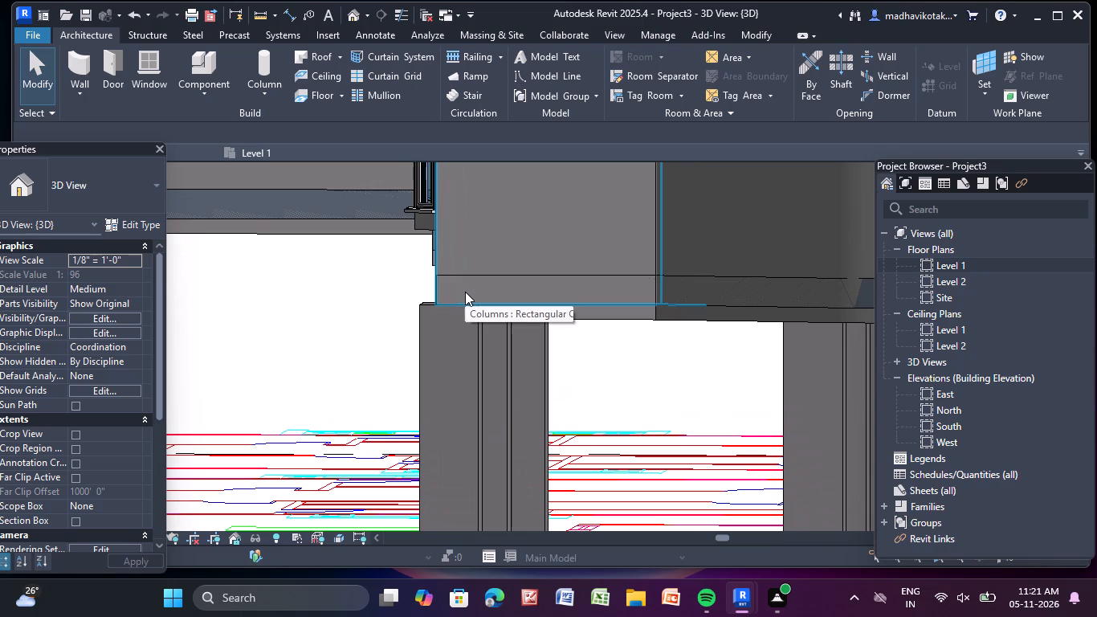
pyautogui.scroll(-5, 465, 292)
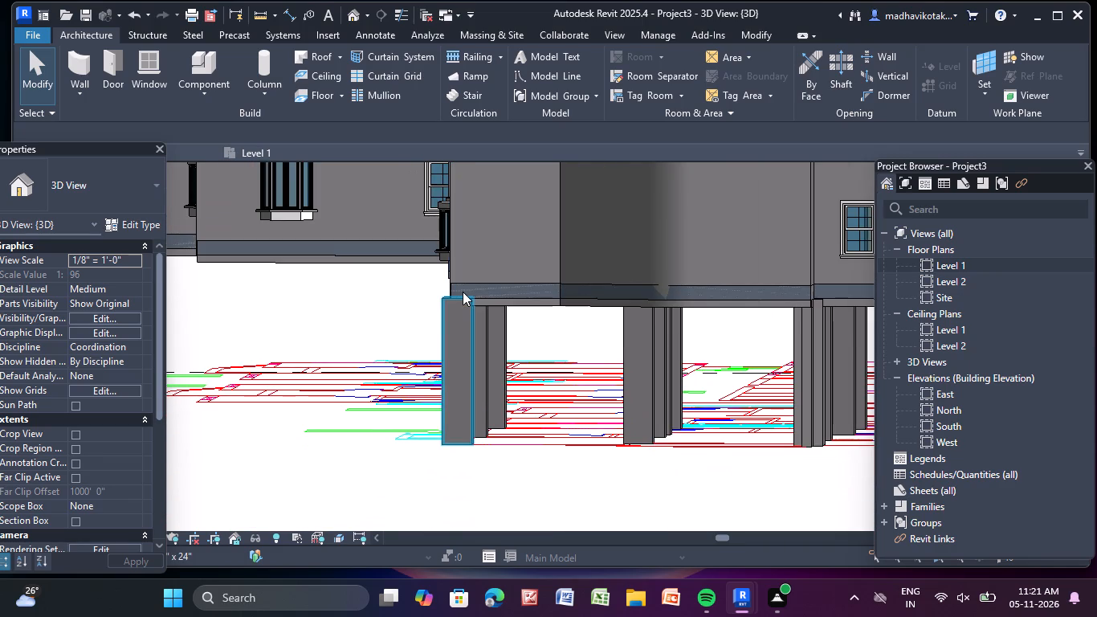
pyautogui.scroll(-4, 463, 292)
pyautogui.moveTo(471, 389); pyautogui.dragTo(465, 395, button='middle')
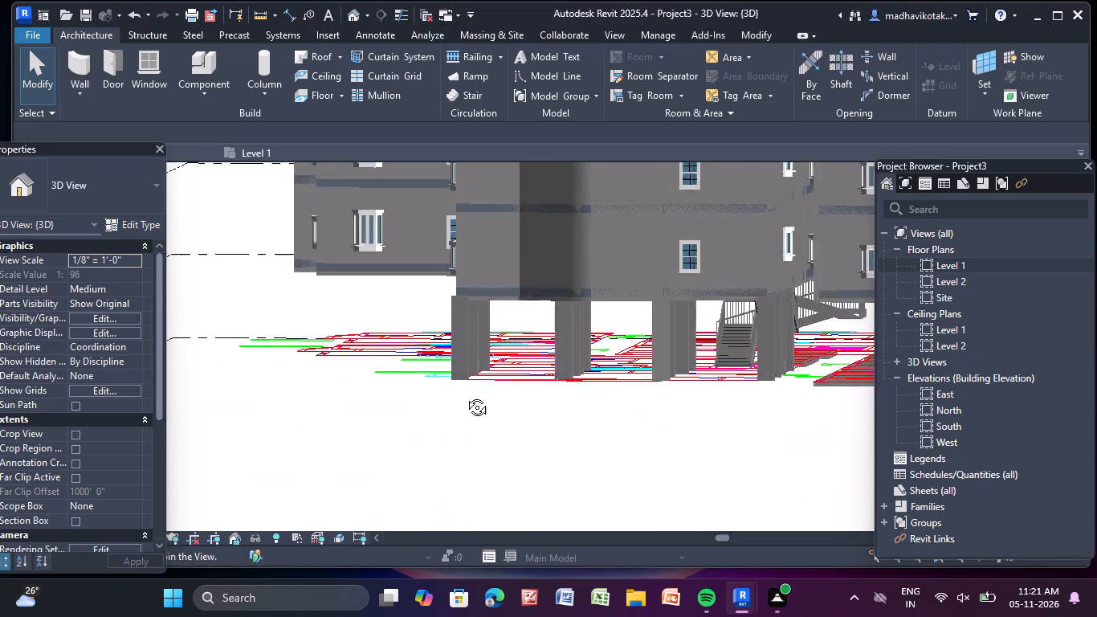
pyautogui.moveTo(465, 395); pyautogui.dragTo(598, 408, button='middle')
pyautogui.scroll(12, 612, 371)
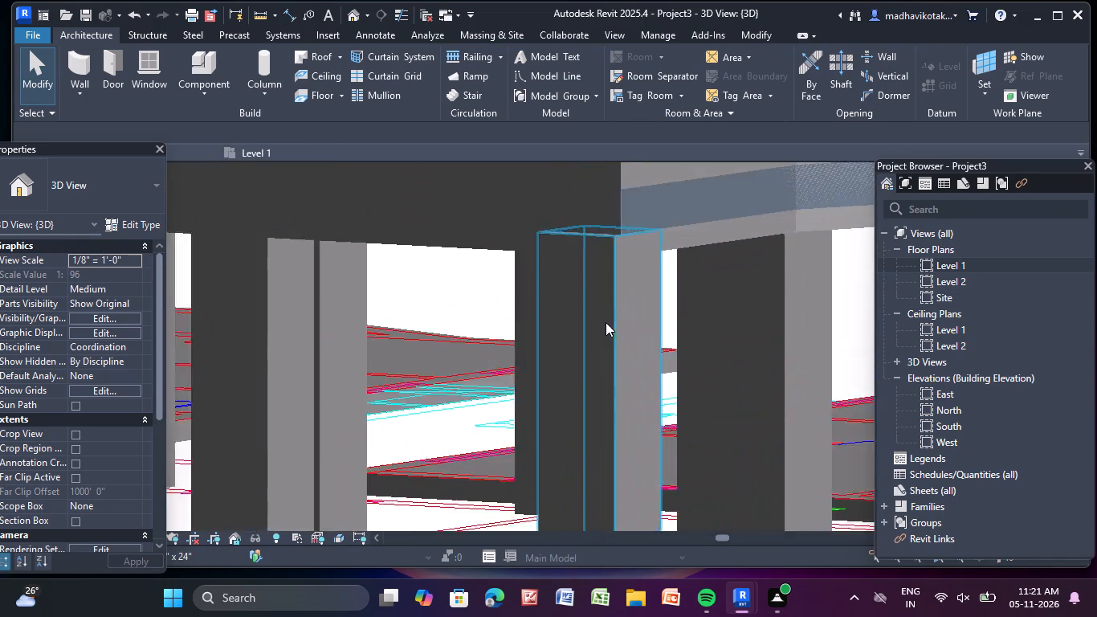
pyautogui.scroll(2, 606, 322)
pyautogui.scroll(-2, 602, 320)
pyautogui.scroll(-4, 501, 382)
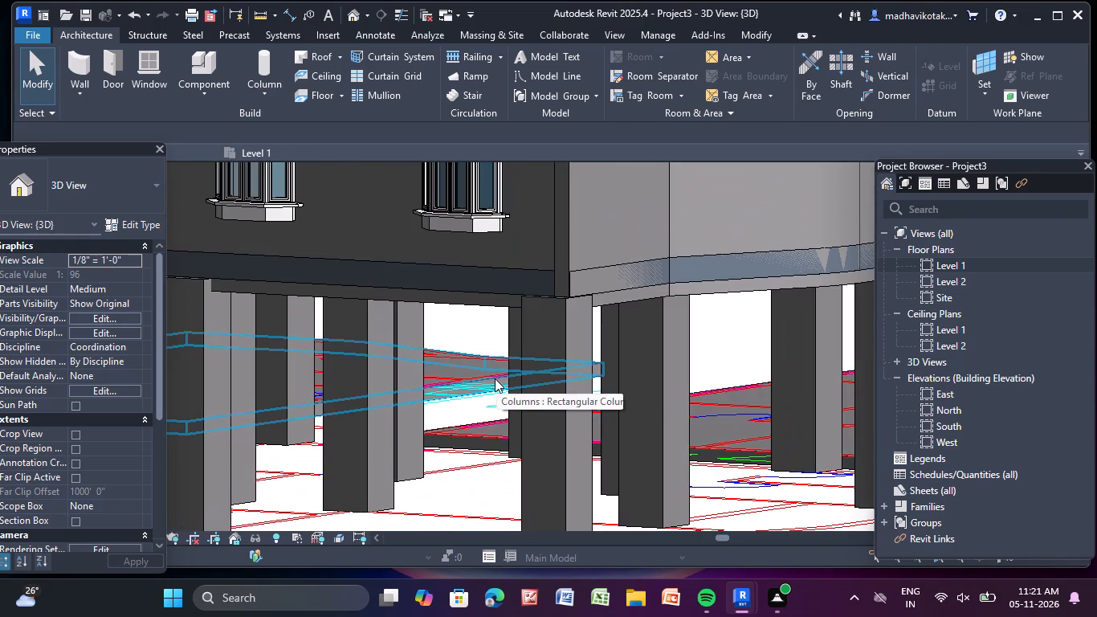
pyautogui.scroll(-5, 495, 378)
pyautogui.scroll(-5, 585, 359)
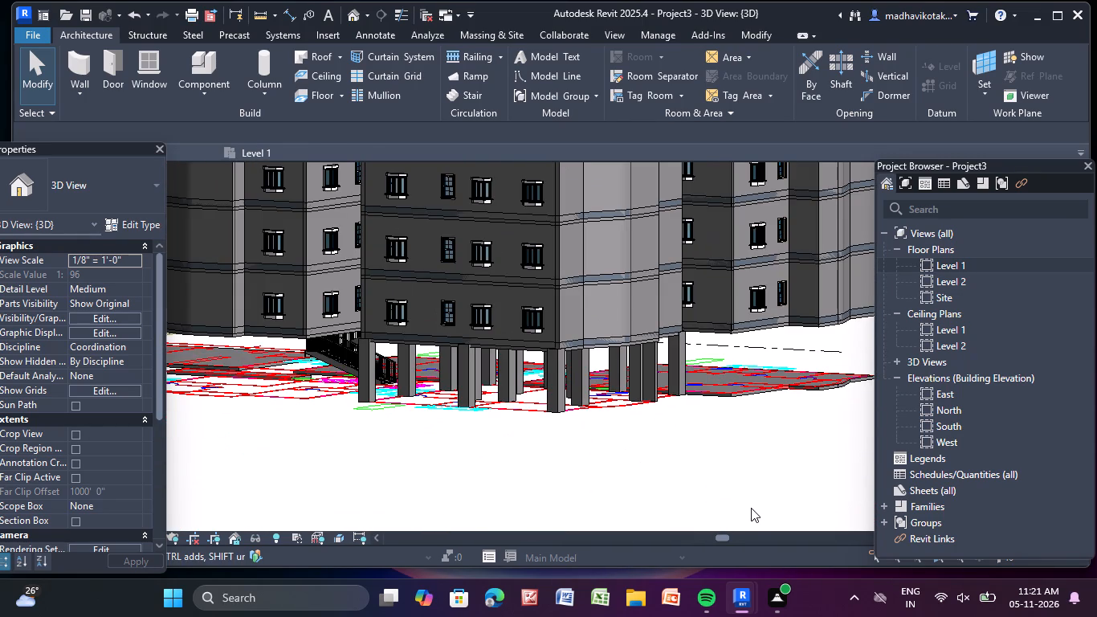
pyautogui.press('Escape')
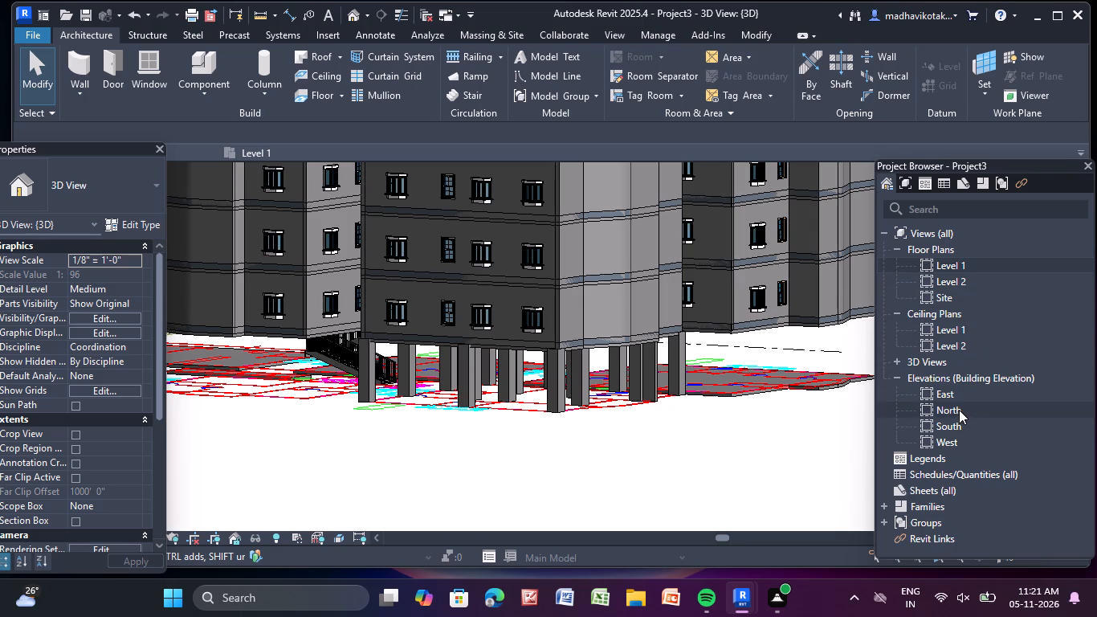
pyautogui.doubleClick(948, 262)
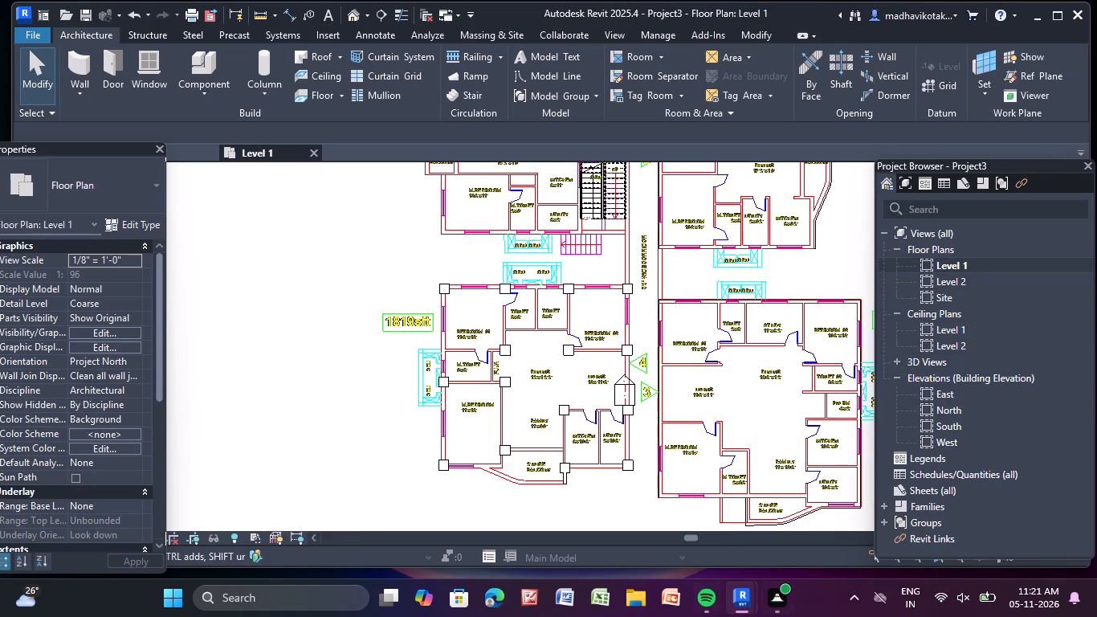